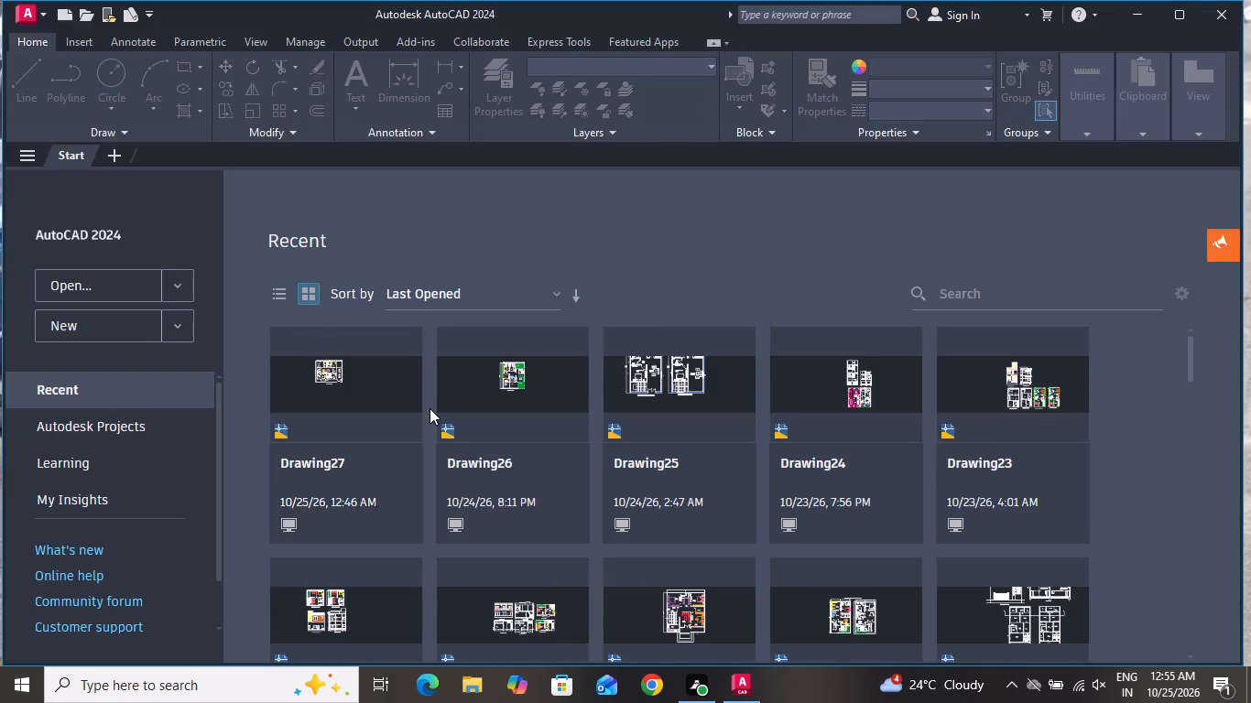
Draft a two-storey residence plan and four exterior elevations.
Start a new blank drawing.
scroll(444, 420, "down", 19)
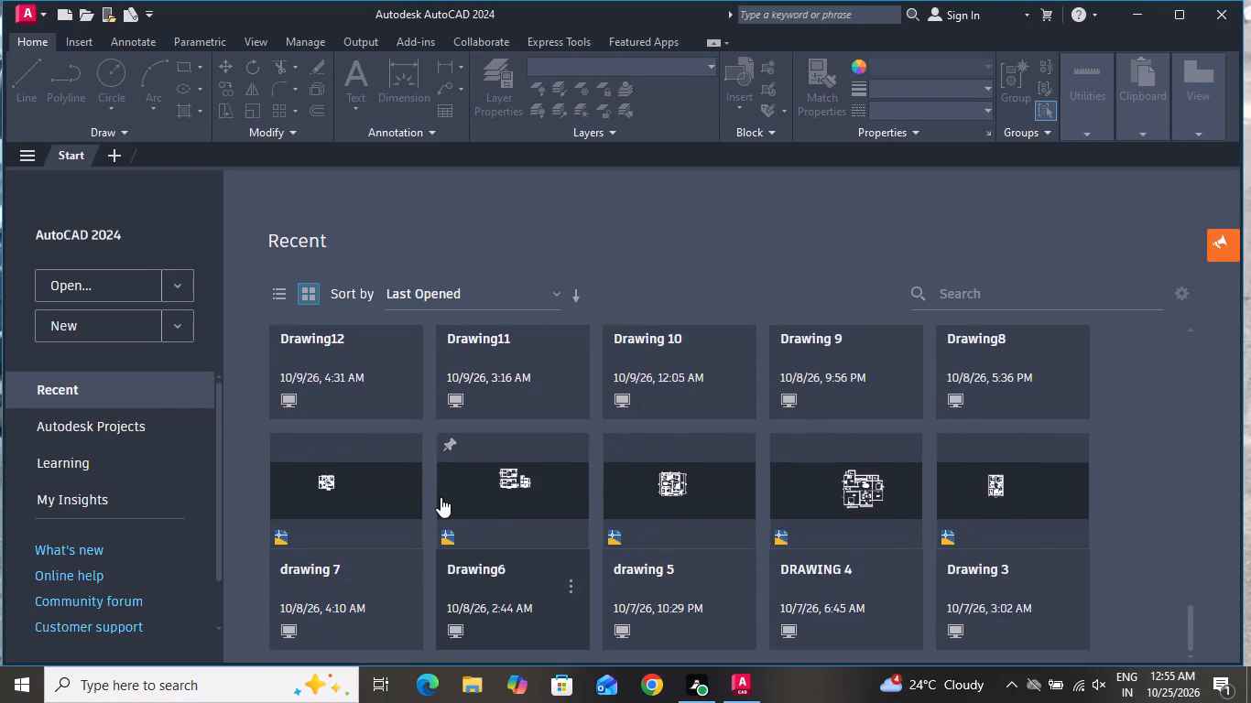
scroll(441, 497, "down", 2)
left_click(82, 338)
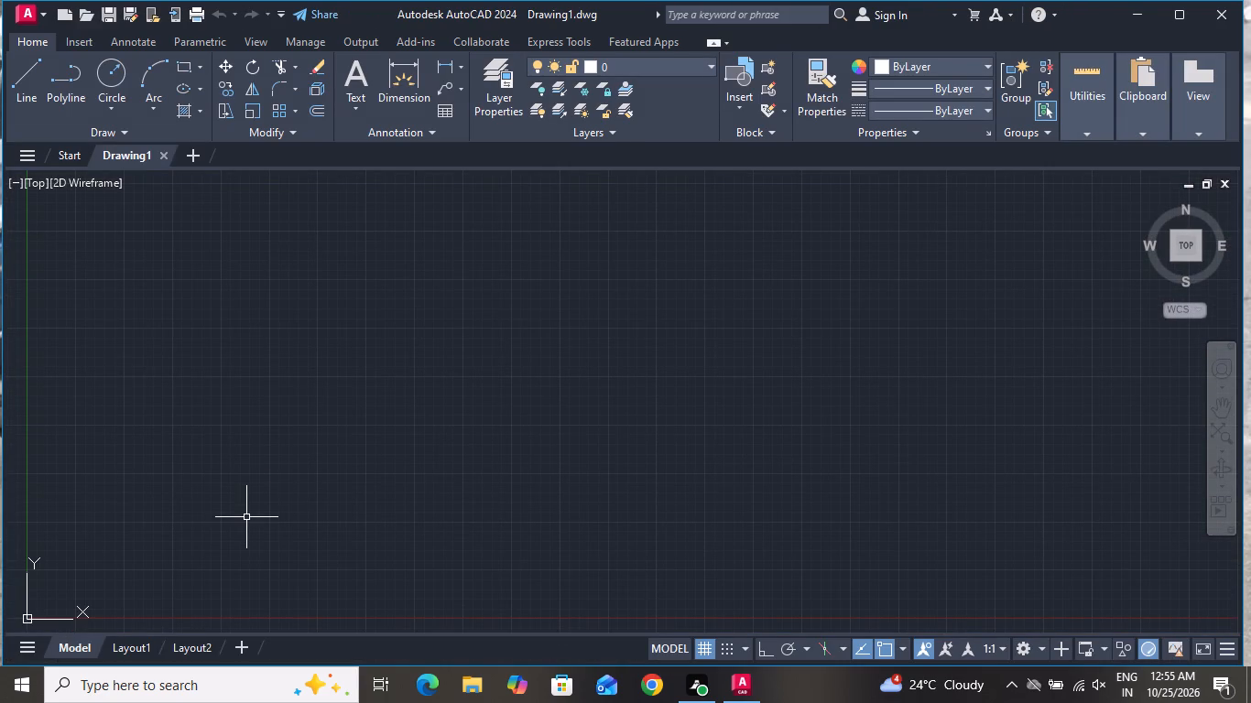
Turn on command-history logging with LOGFILEON, issuing the command twice.
type("LOG")
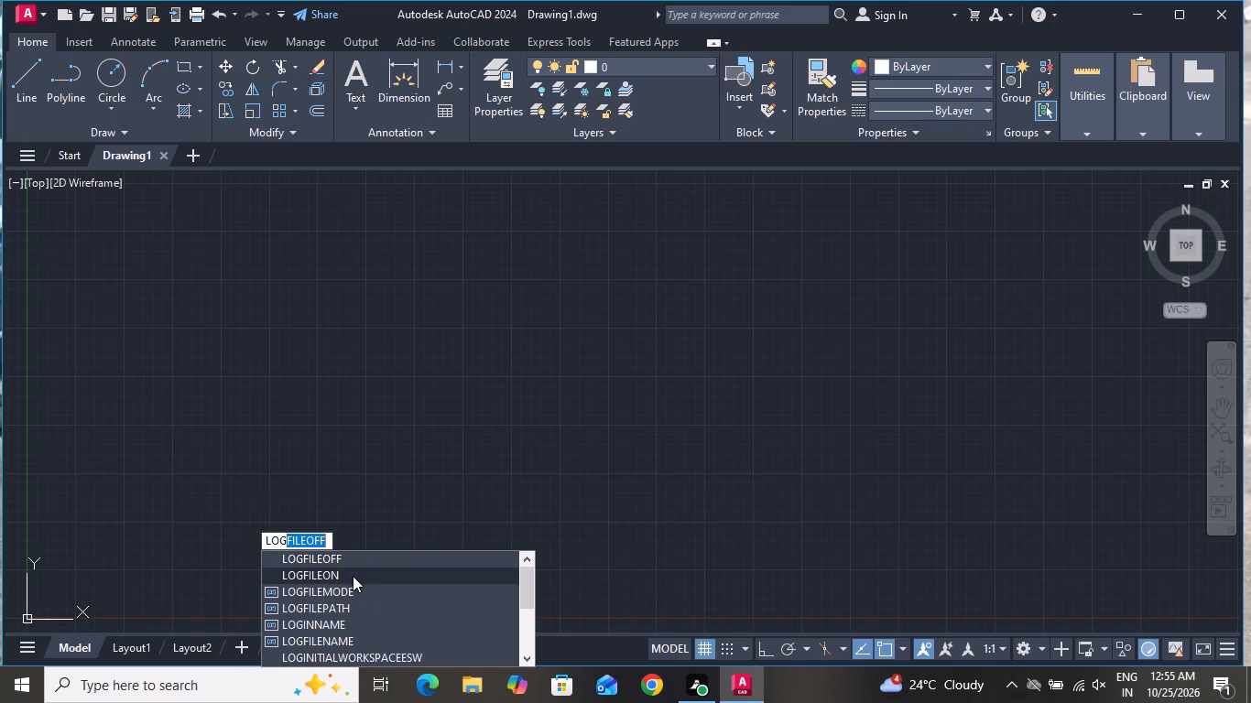
left_click(359, 568)
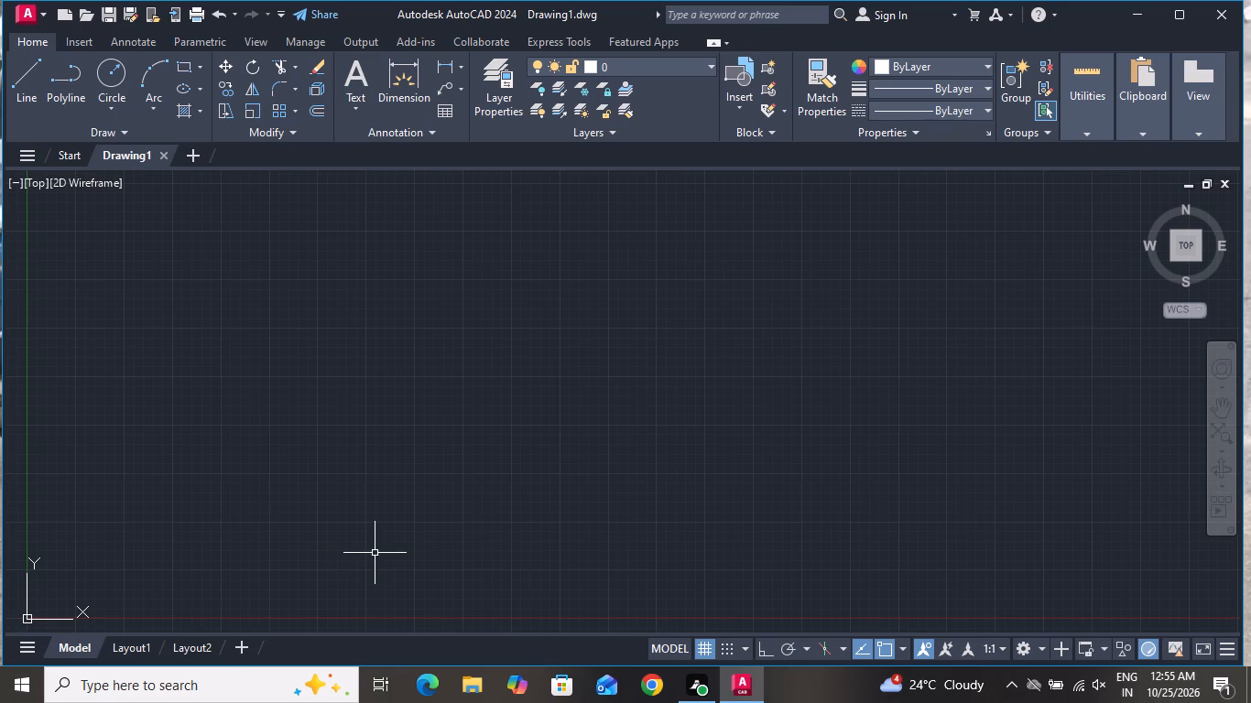
type("LOG")
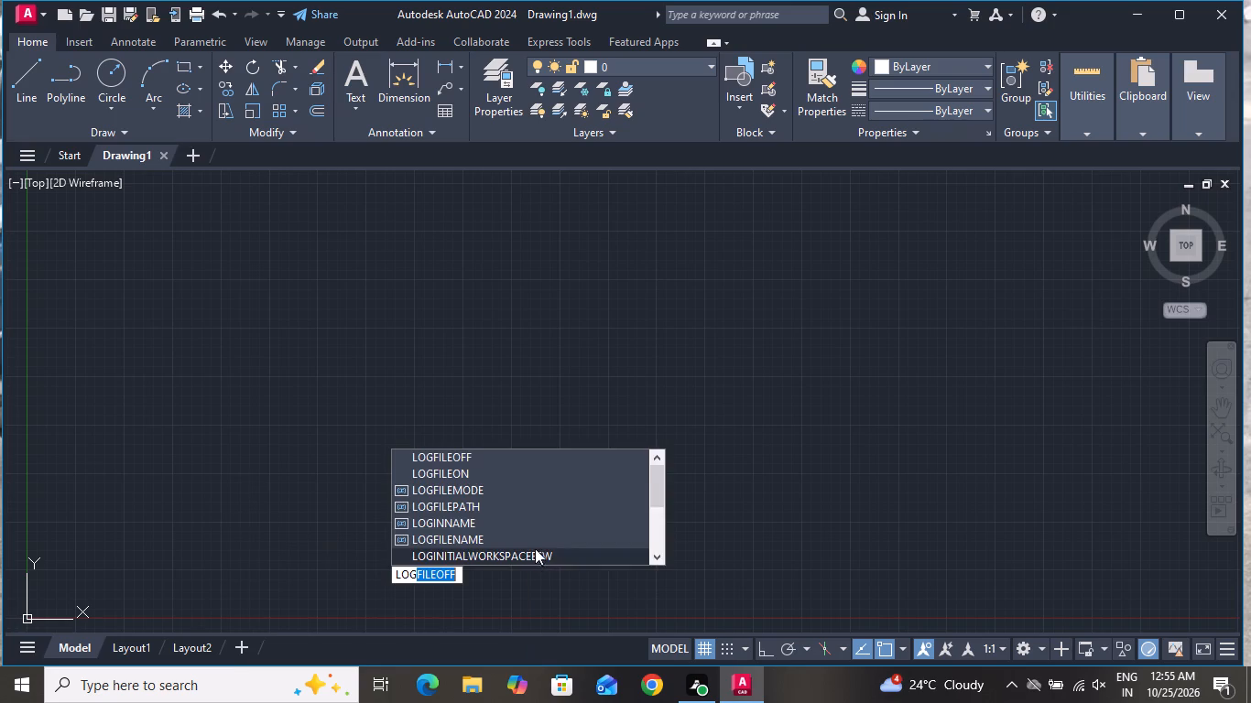
left_click(488, 472)
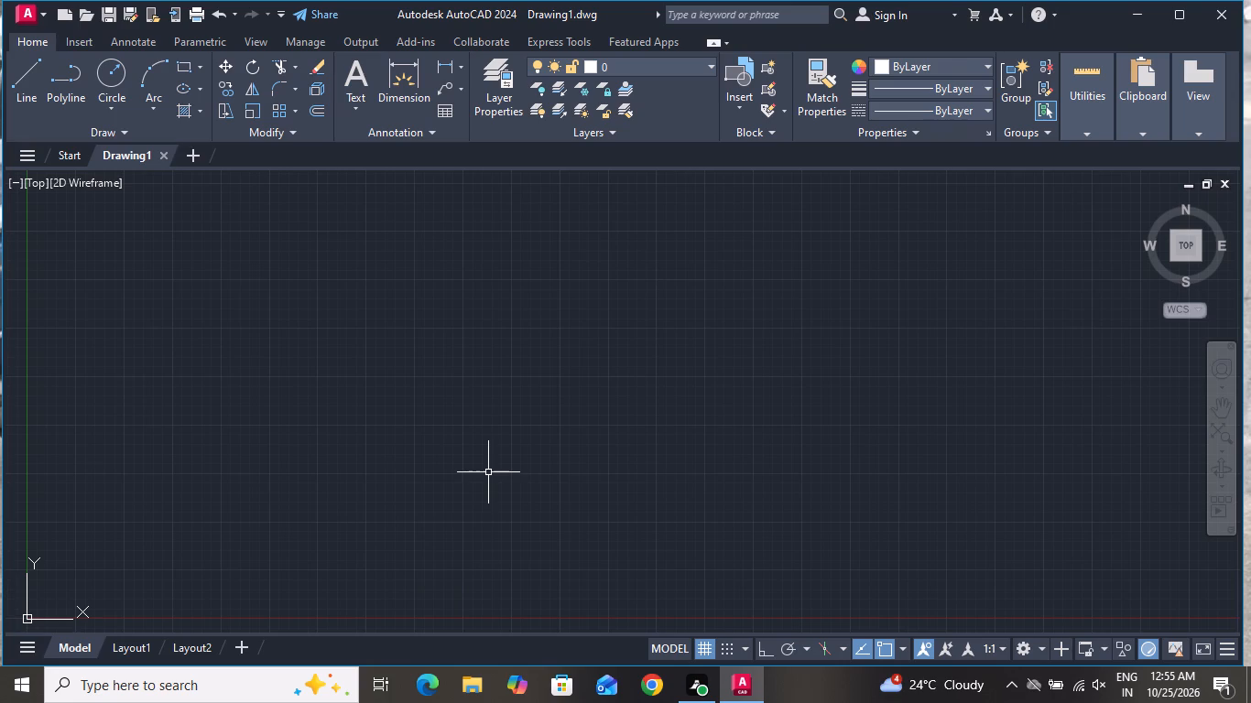
Configure the drawing units to a length precision of 0 and an insertion scale of meters.
type("UN")
key("space")
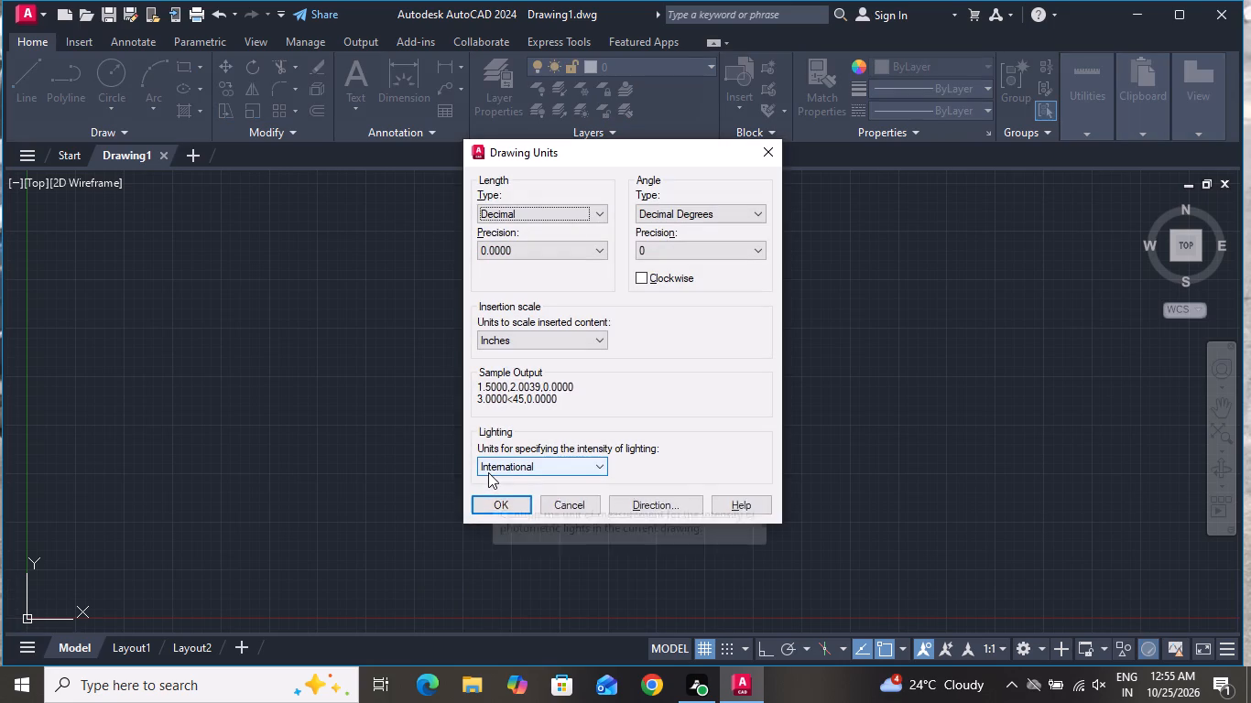
left_click(605, 258)
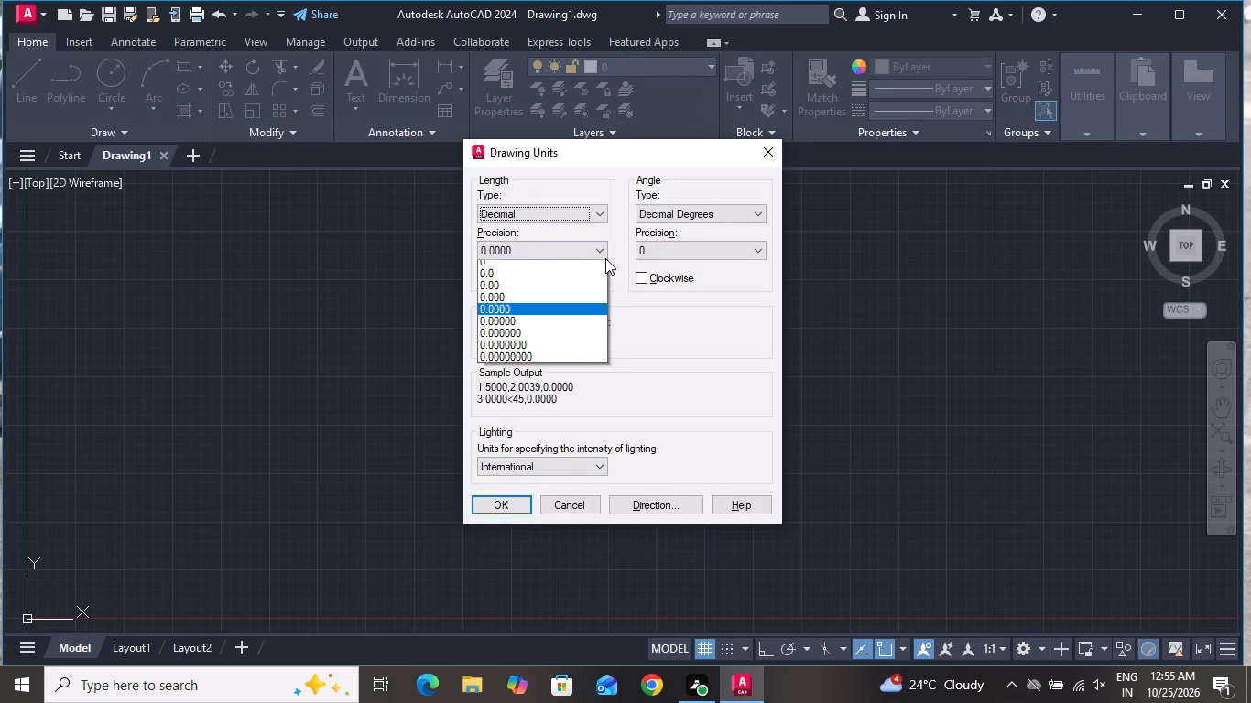
left_click(565, 266)
left_click(540, 343)
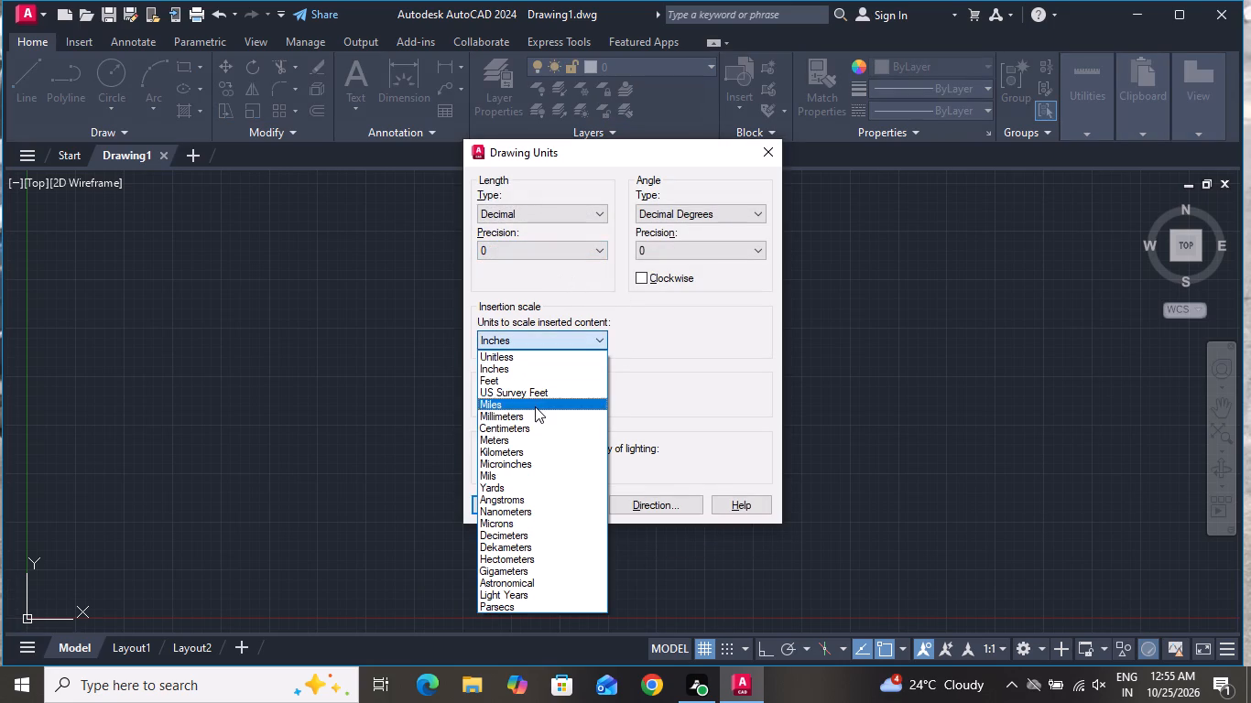
left_click(531, 443)
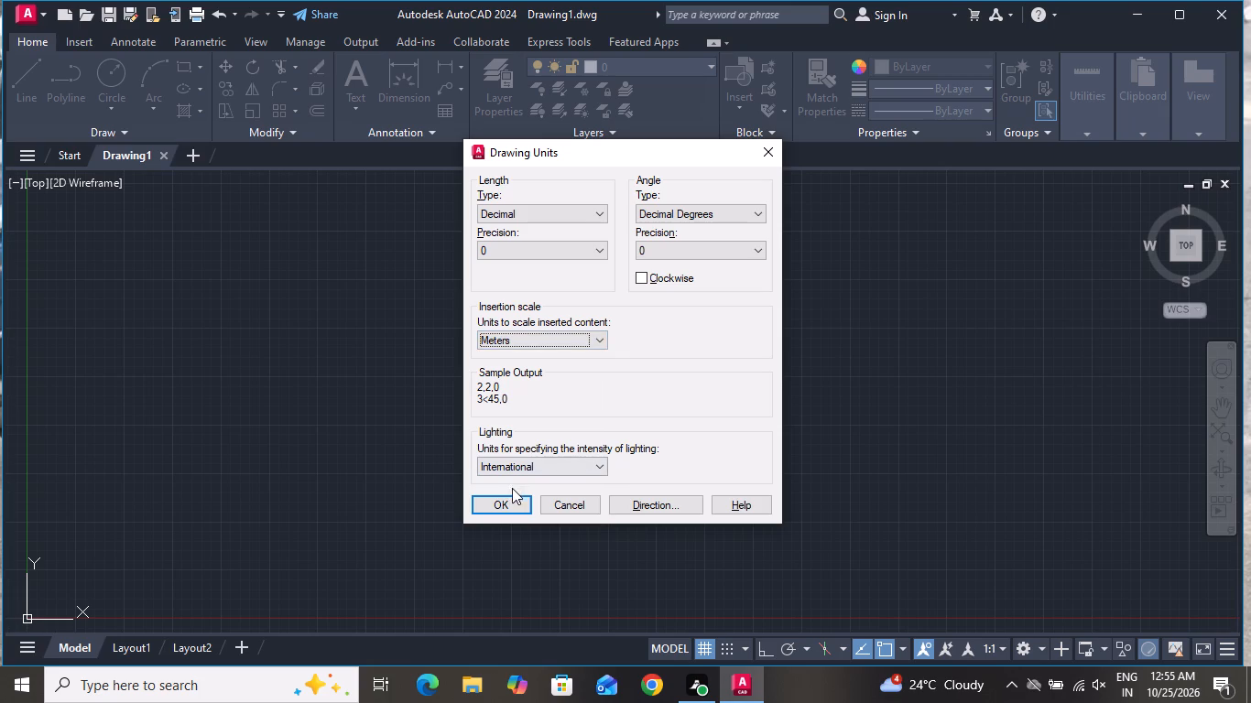
left_click(499, 504)
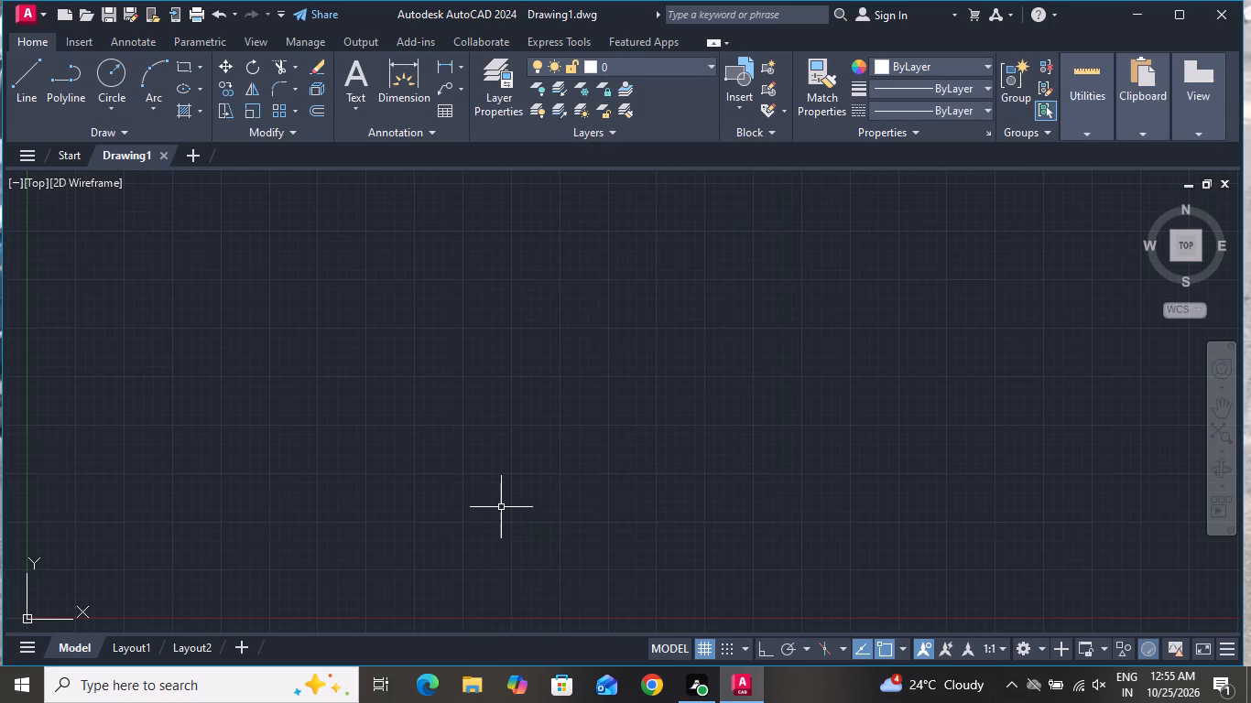
Modify the Standard dimension style to a linear primary-unit precision of 0 and set it as current.
type("D")
key("space")
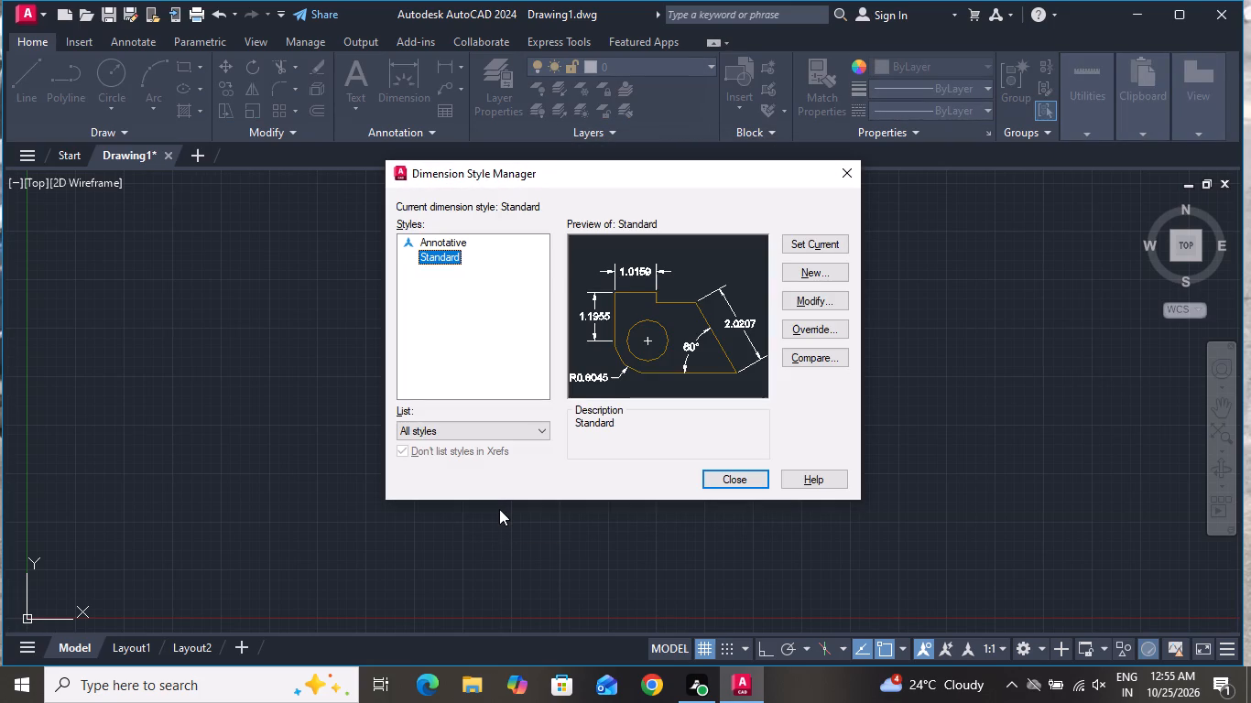
left_click(809, 307)
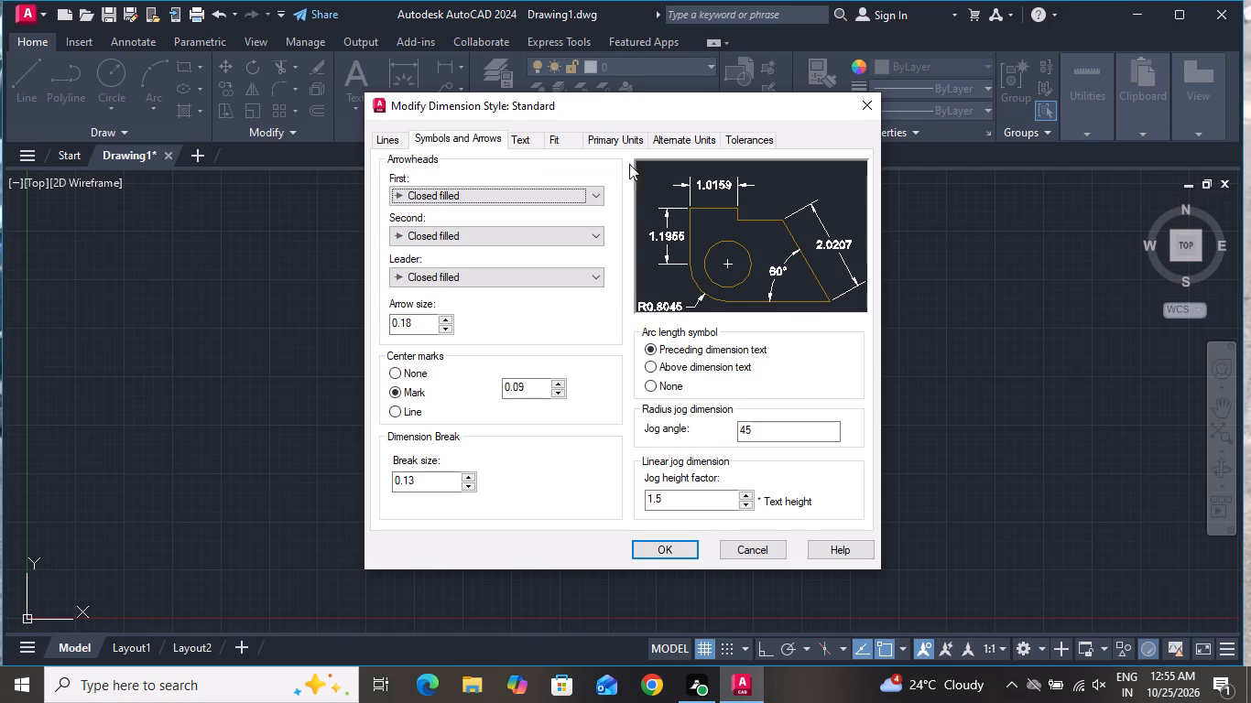
left_click(614, 146)
left_click(596, 186)
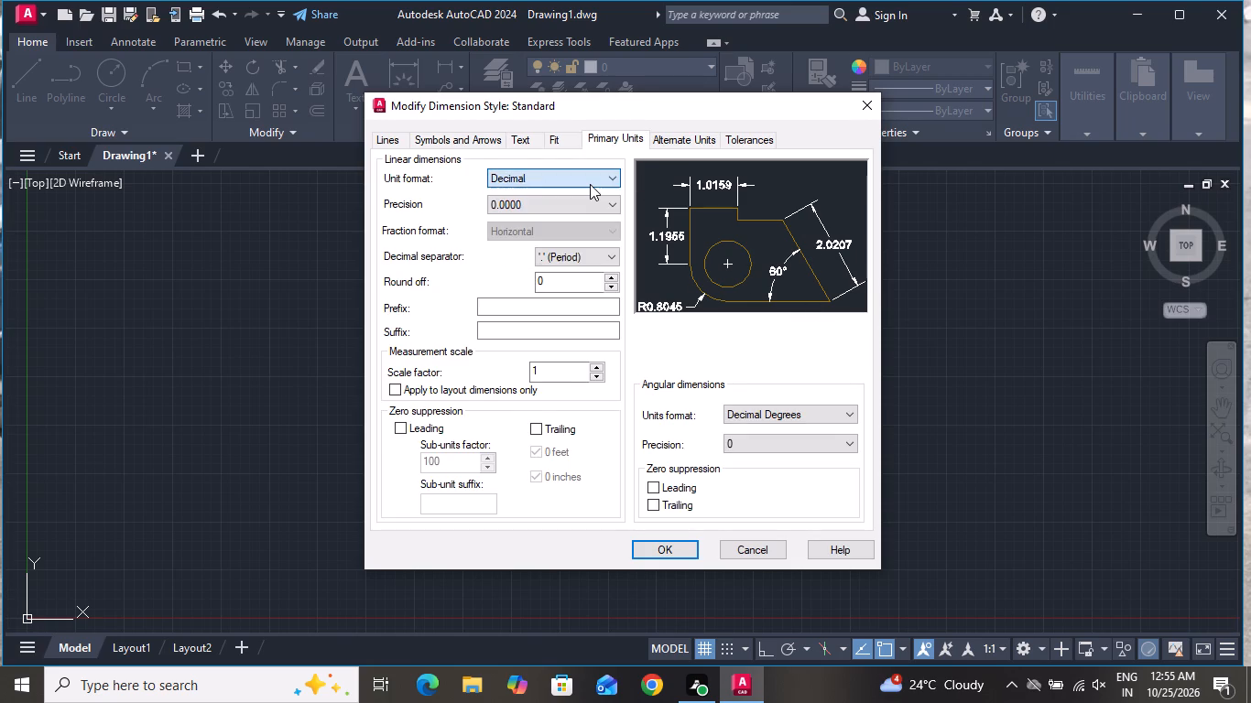
left_click(590, 184)
left_click(578, 198)
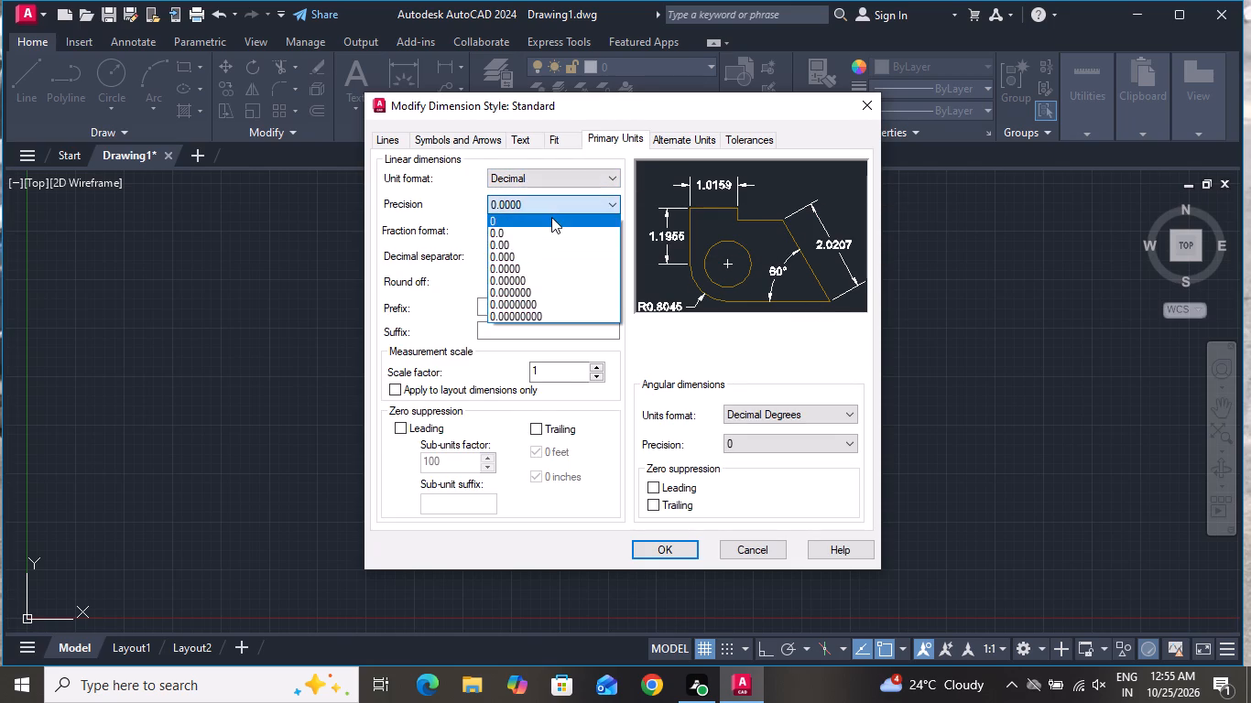
left_click(549, 221)
left_click(680, 552)
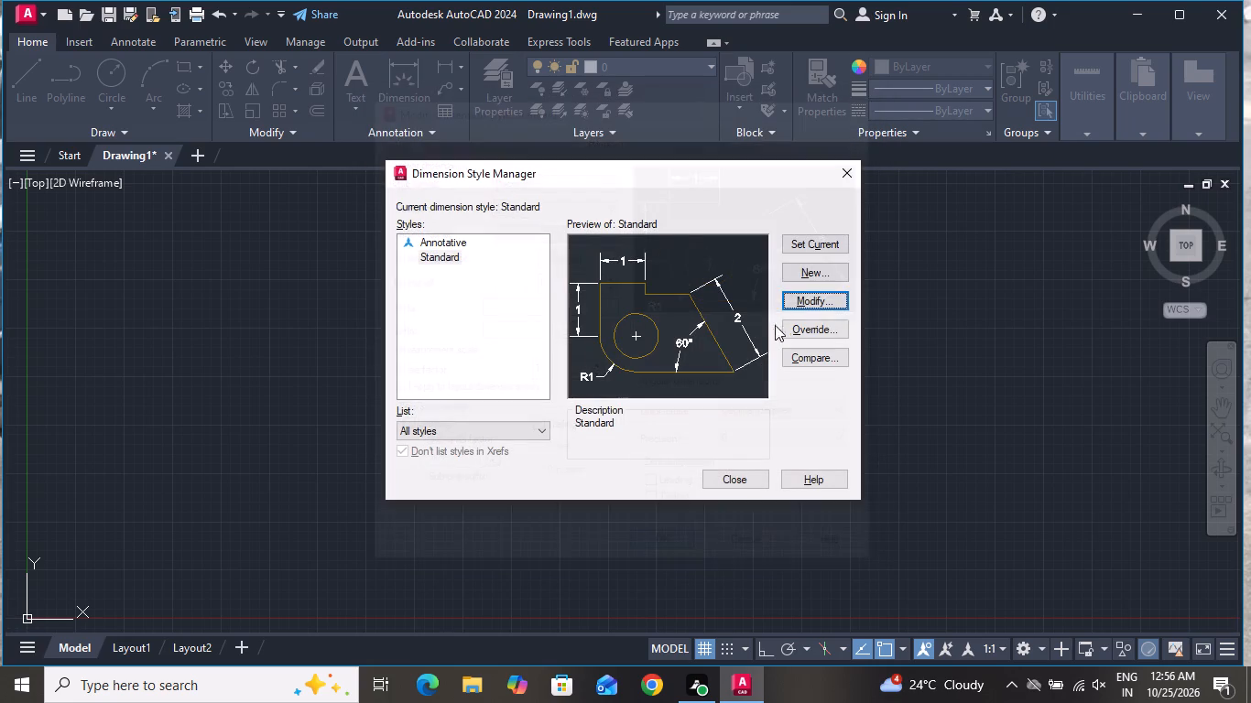
left_click(812, 248)
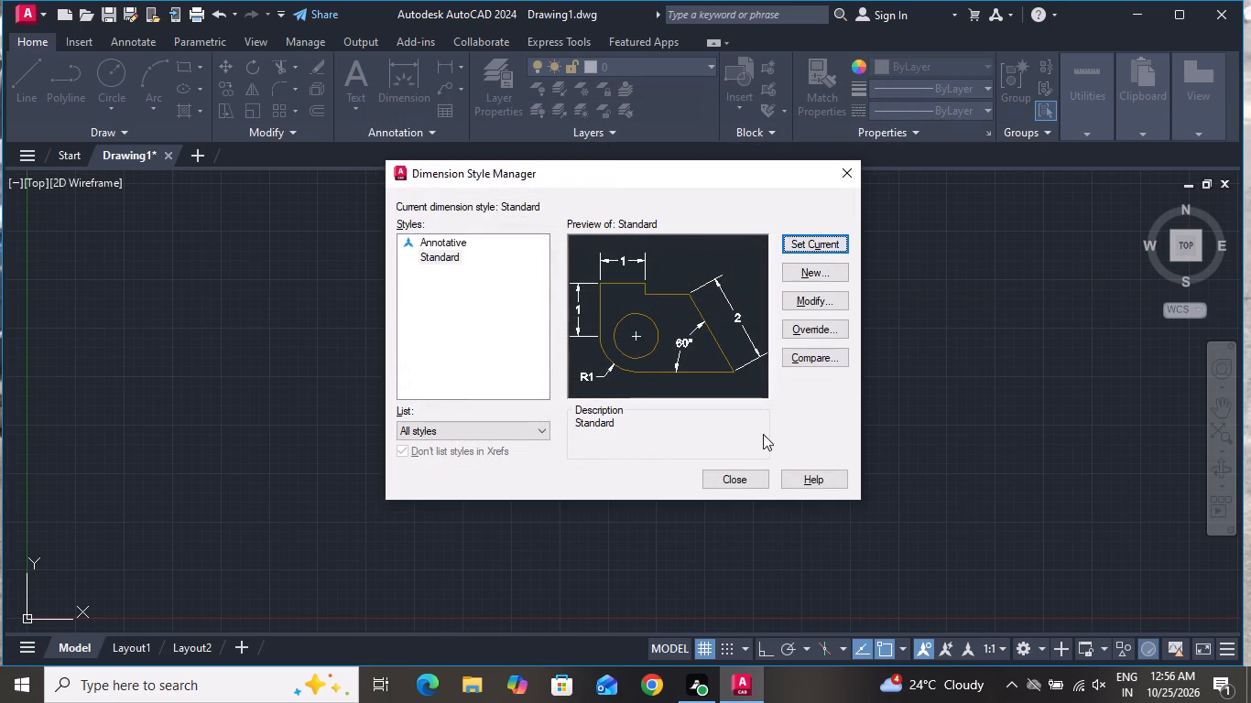
left_click(740, 481)
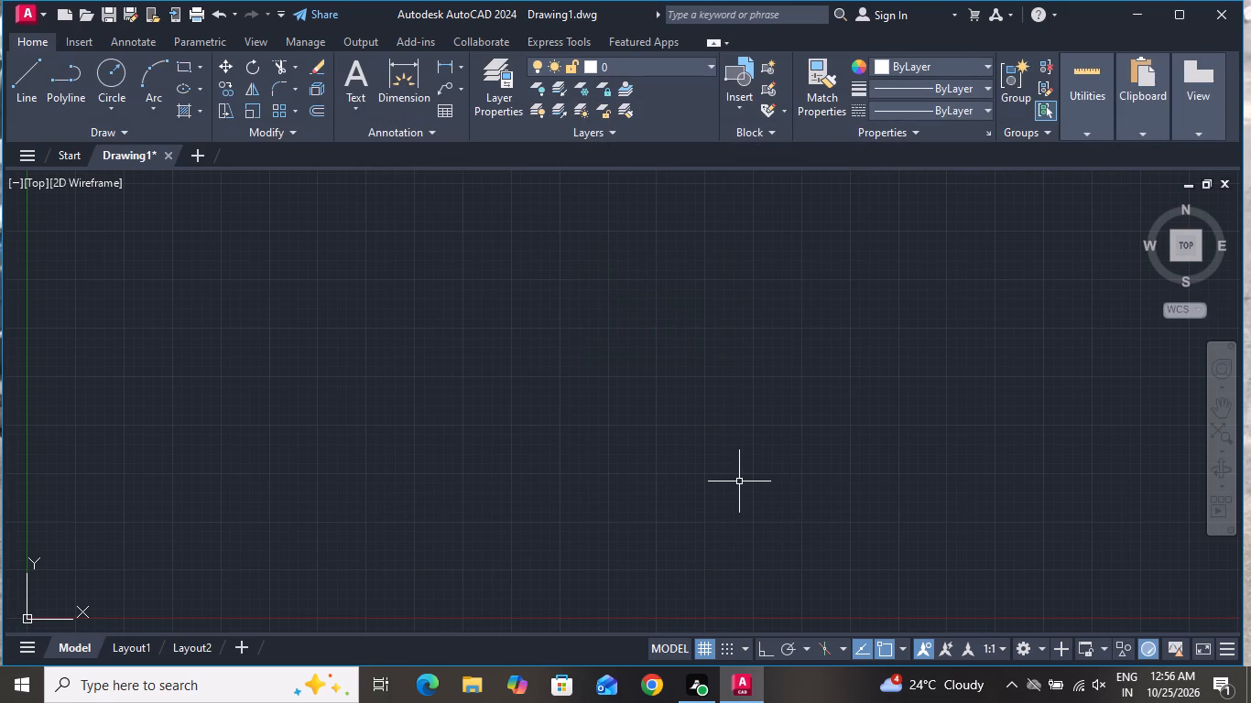
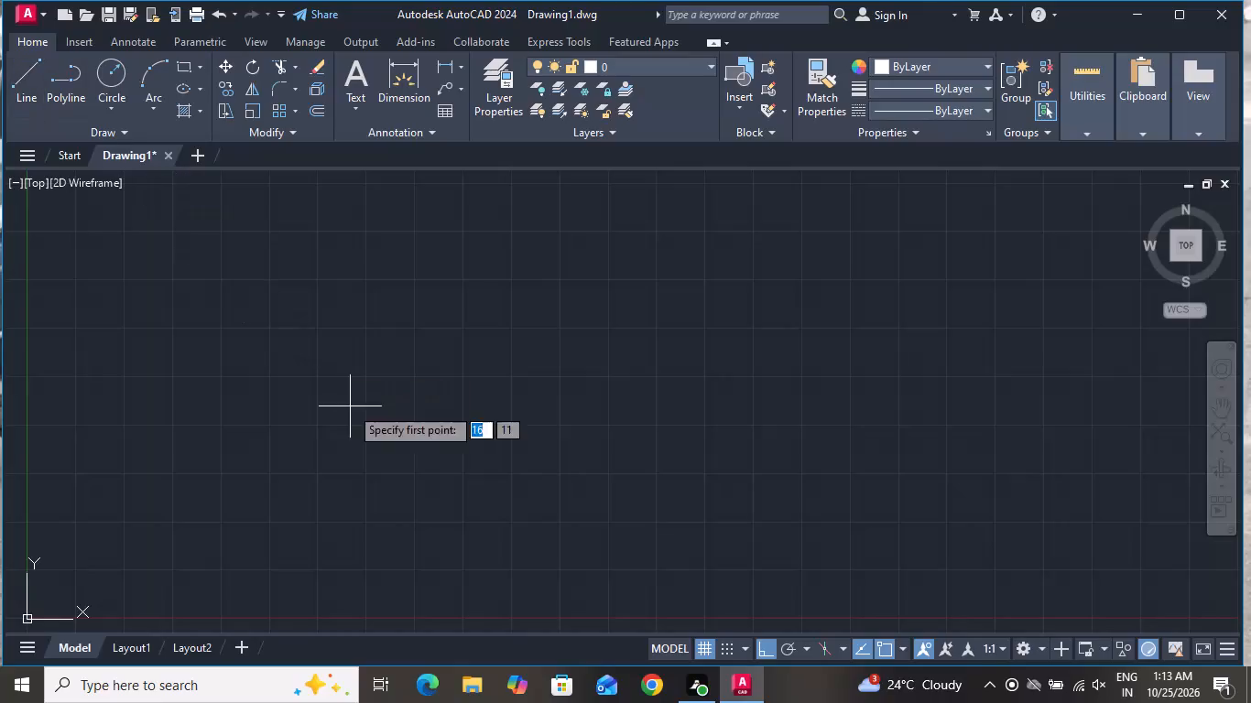
Draw a vertical line 12300 long upward from a picked point near the origin.
left_click(475, 539)
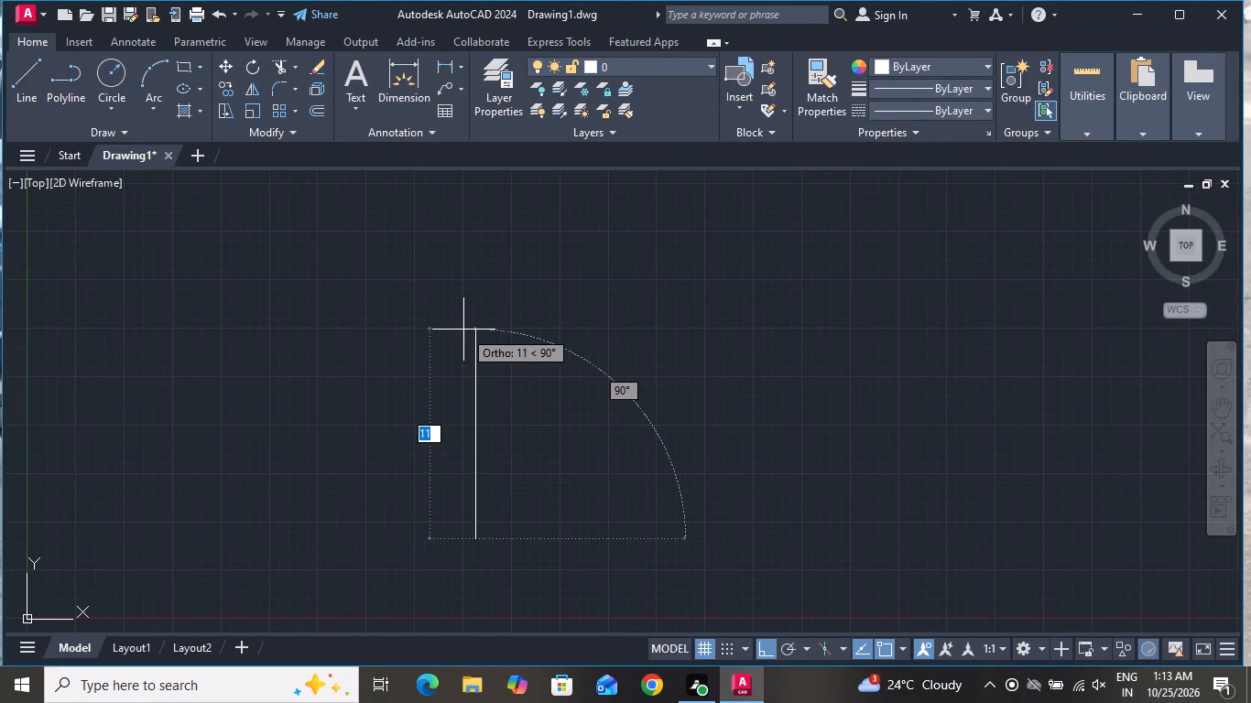
type("123")
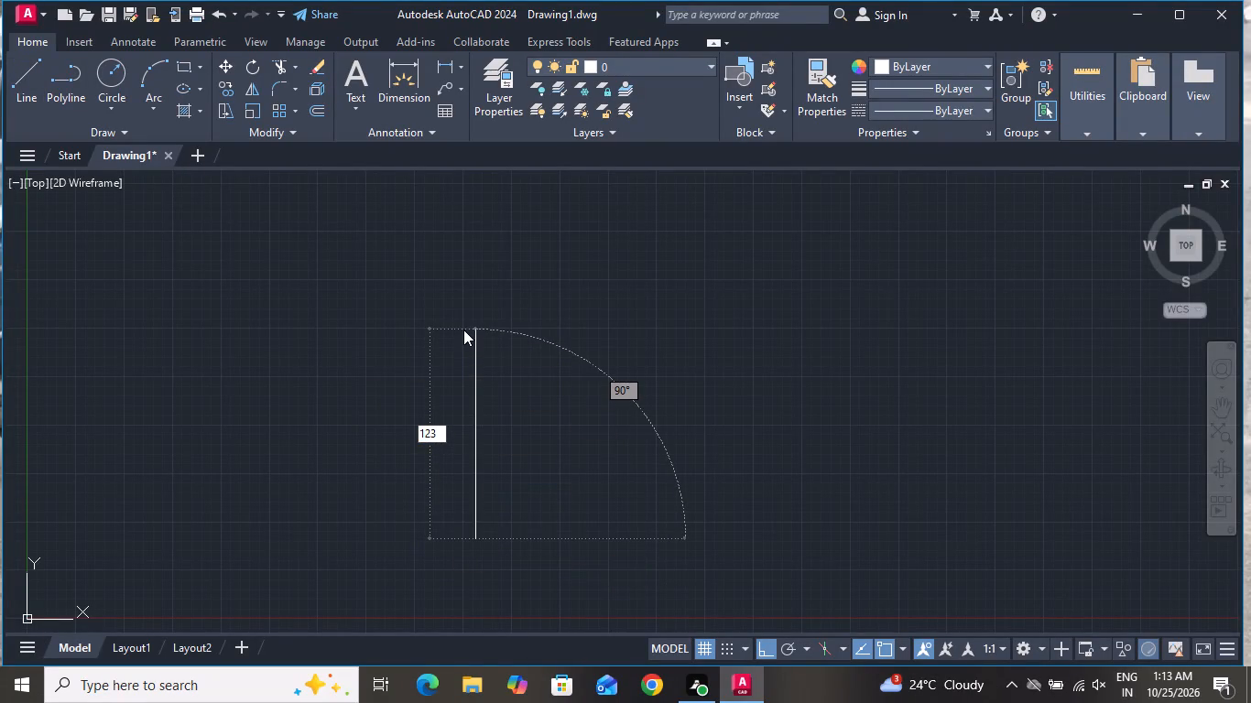
type("00")
key("Return")
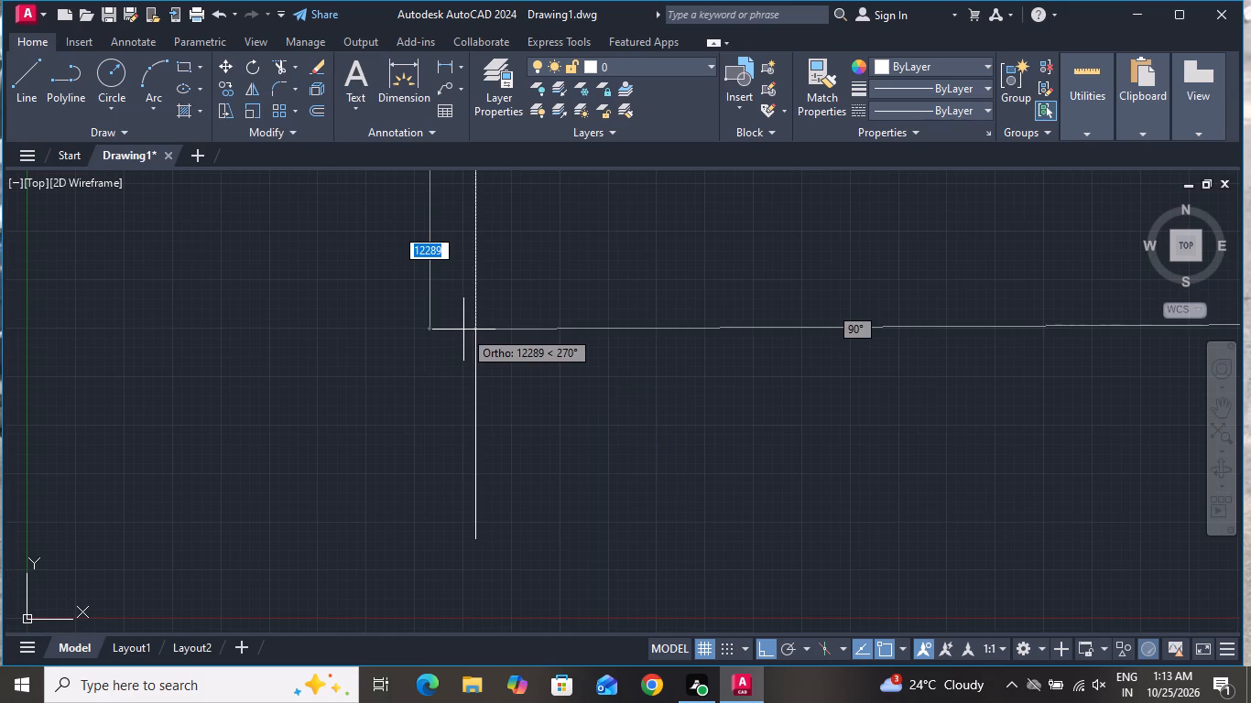
scroll(477, 338, "down", 20)
scroll(477, 338, "down", 10)
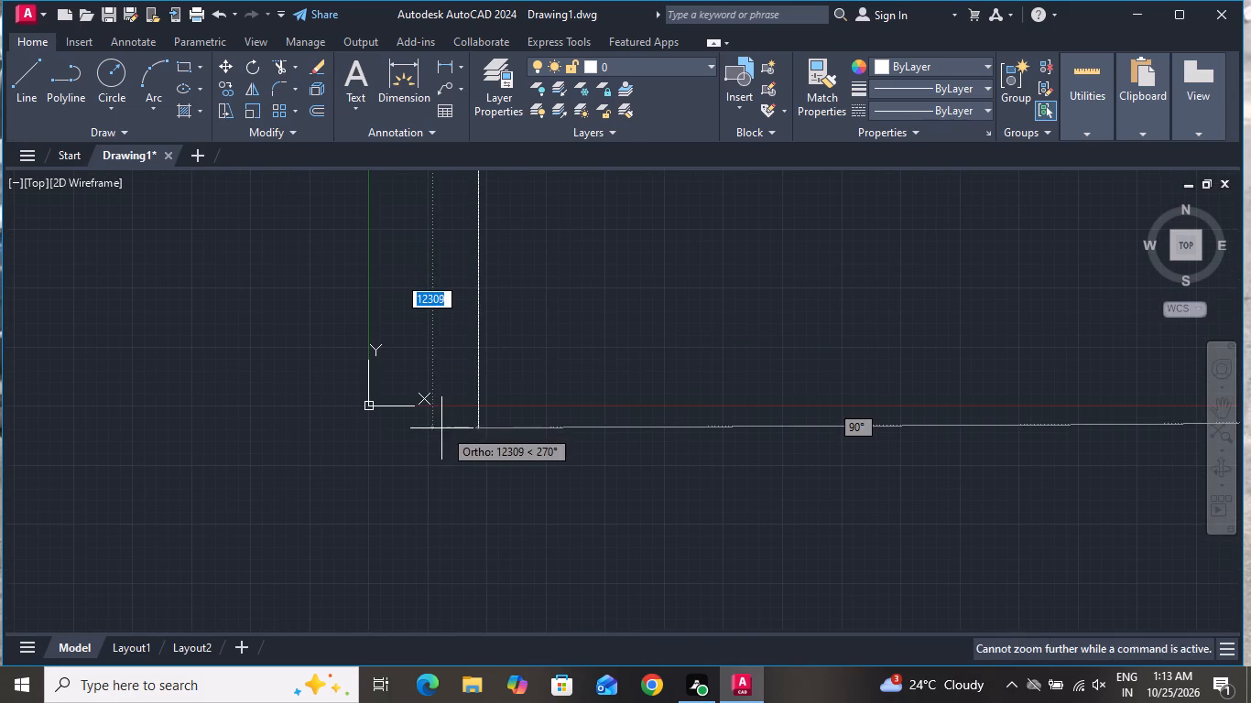
scroll(441, 428, "down", 9)
right_click(554, 251)
left_click(584, 267)
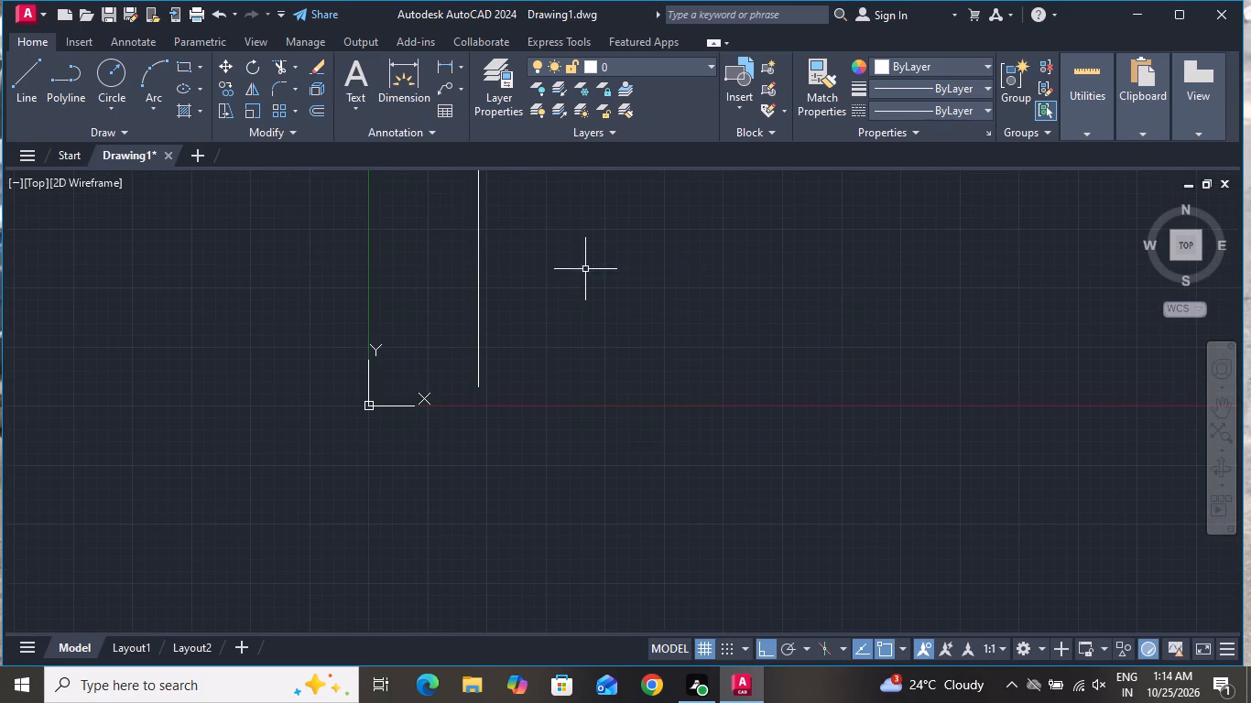
Start a rectangular outline in an empty area with a vertical left side 12300 long, drawn upward.
scroll(585, 269, "down", 20)
scroll(585, 269, "down", 3)
scroll(966, 152, "up", 13)
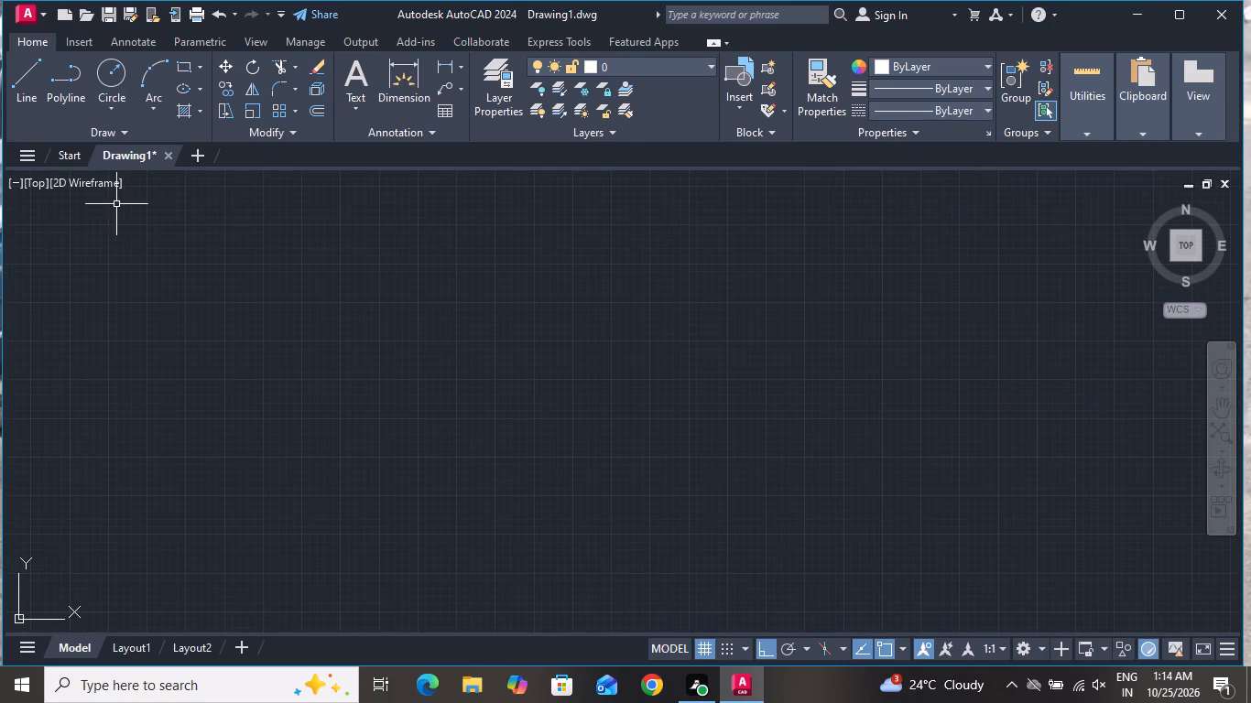
left_click(27, 81)
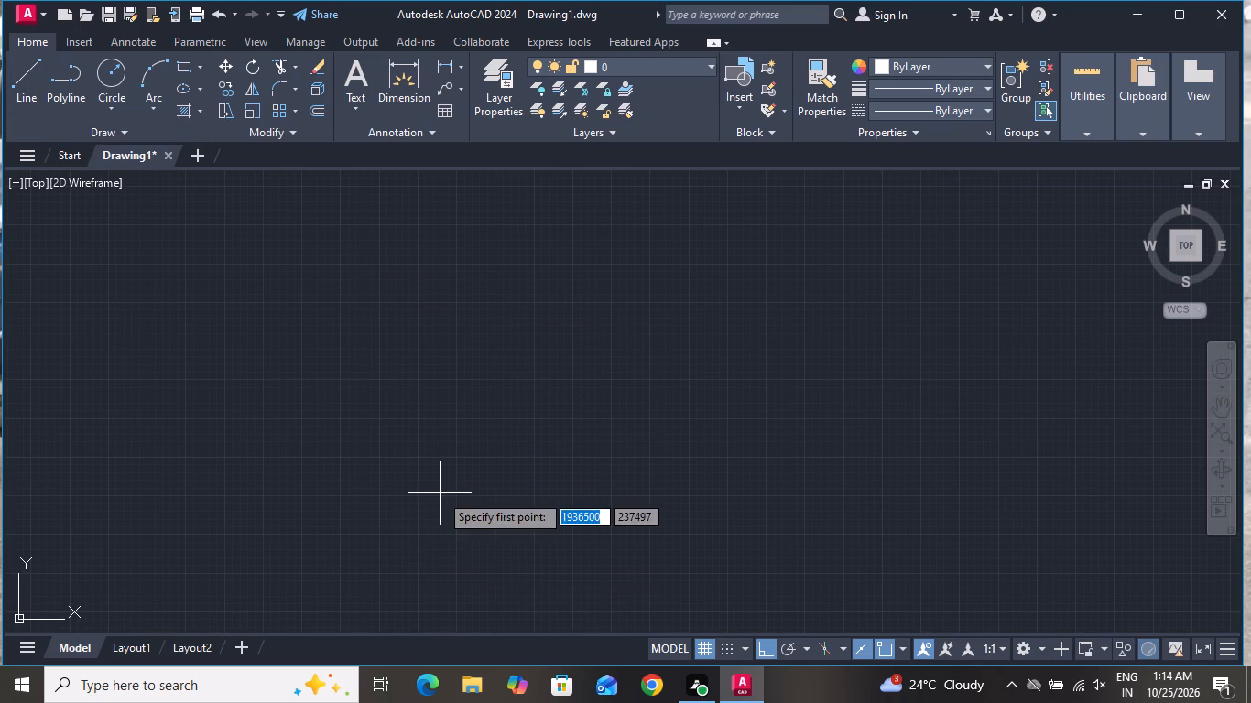
left_click(402, 594)
type("123")
type("00")
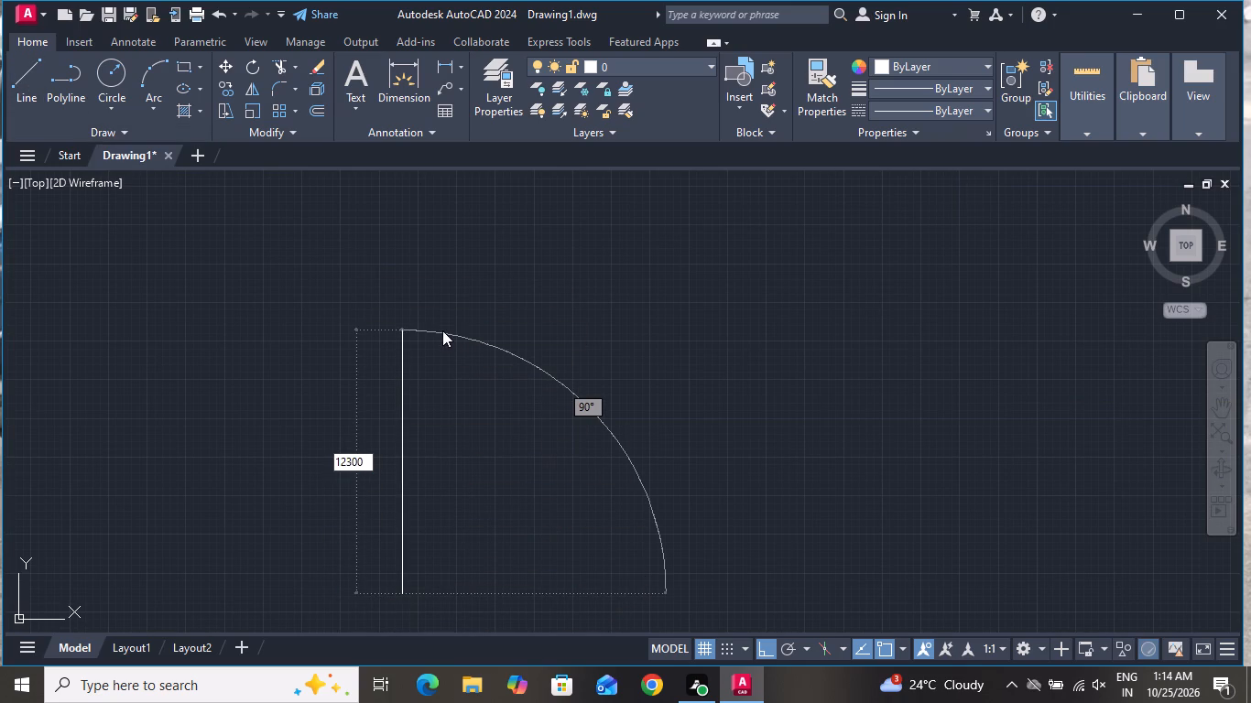
key("Return")
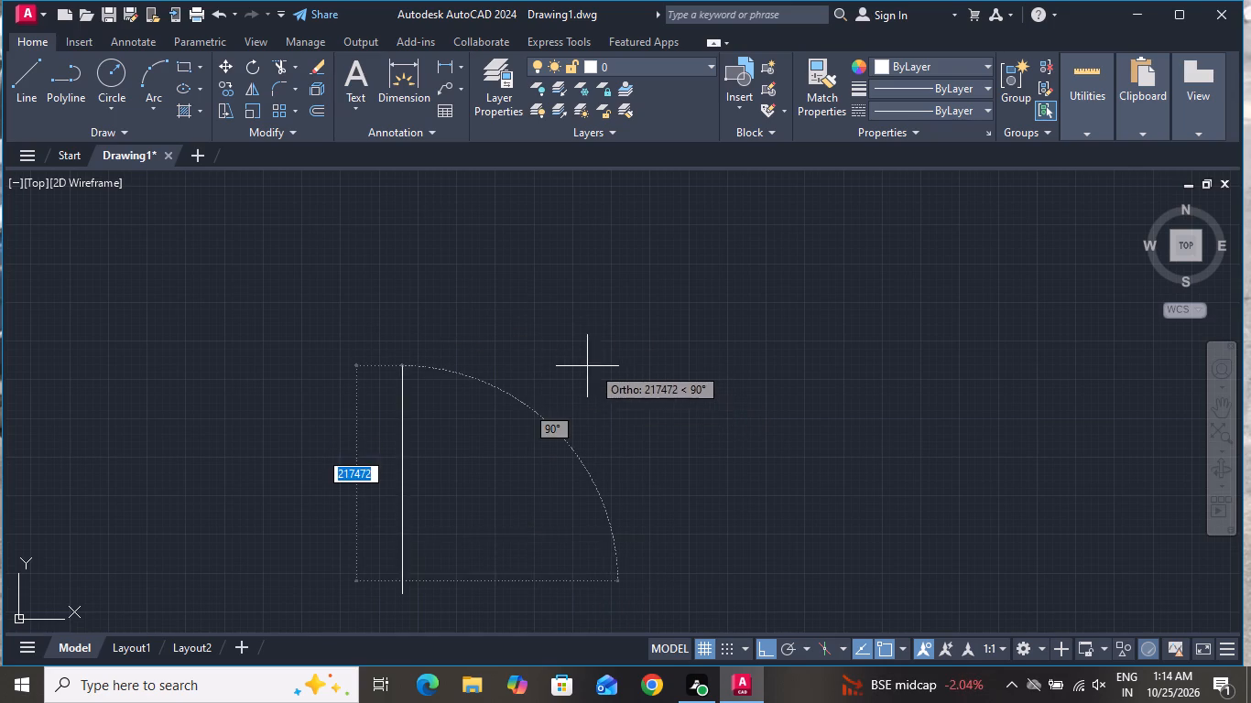
Continue the outline with a horizontal top side 13200 long, going right from the vertical line's upper end.
scroll(584, 366, "down", 5)
scroll(567, 371, "up", 6)
scroll(570, 300, "down", 6)
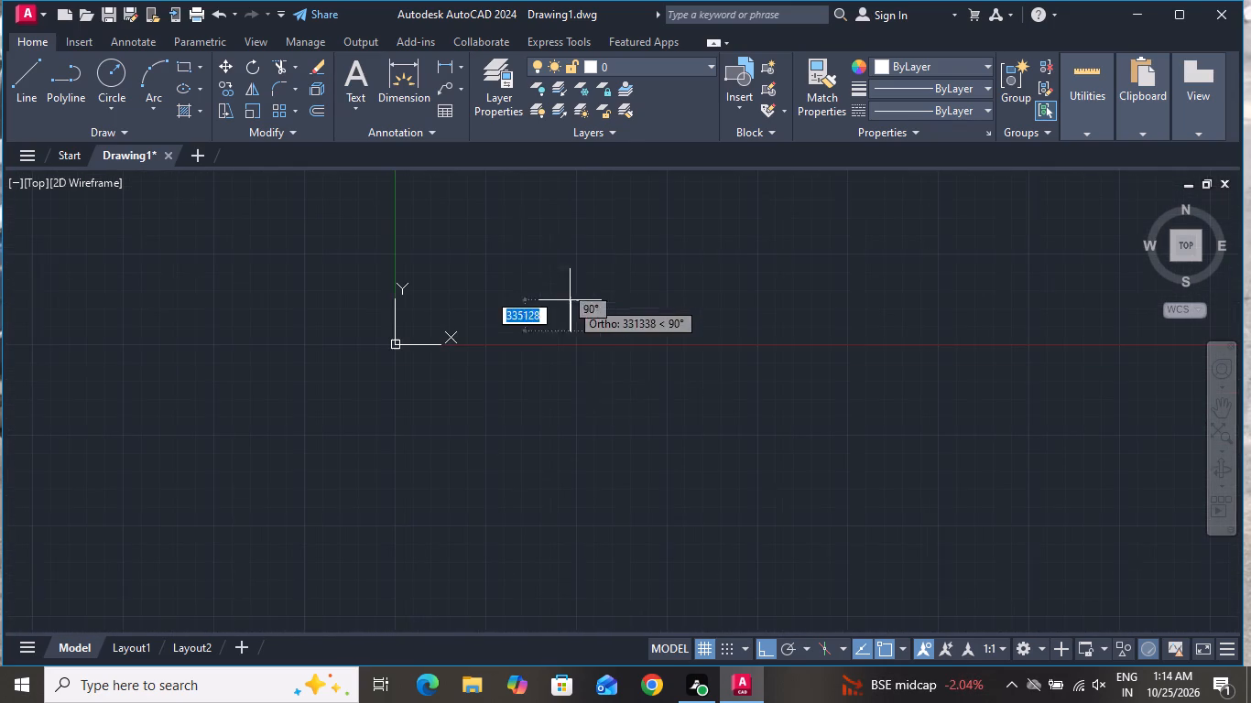
scroll(530, 349, "up", 5)
scroll(630, 293, "down", 2)
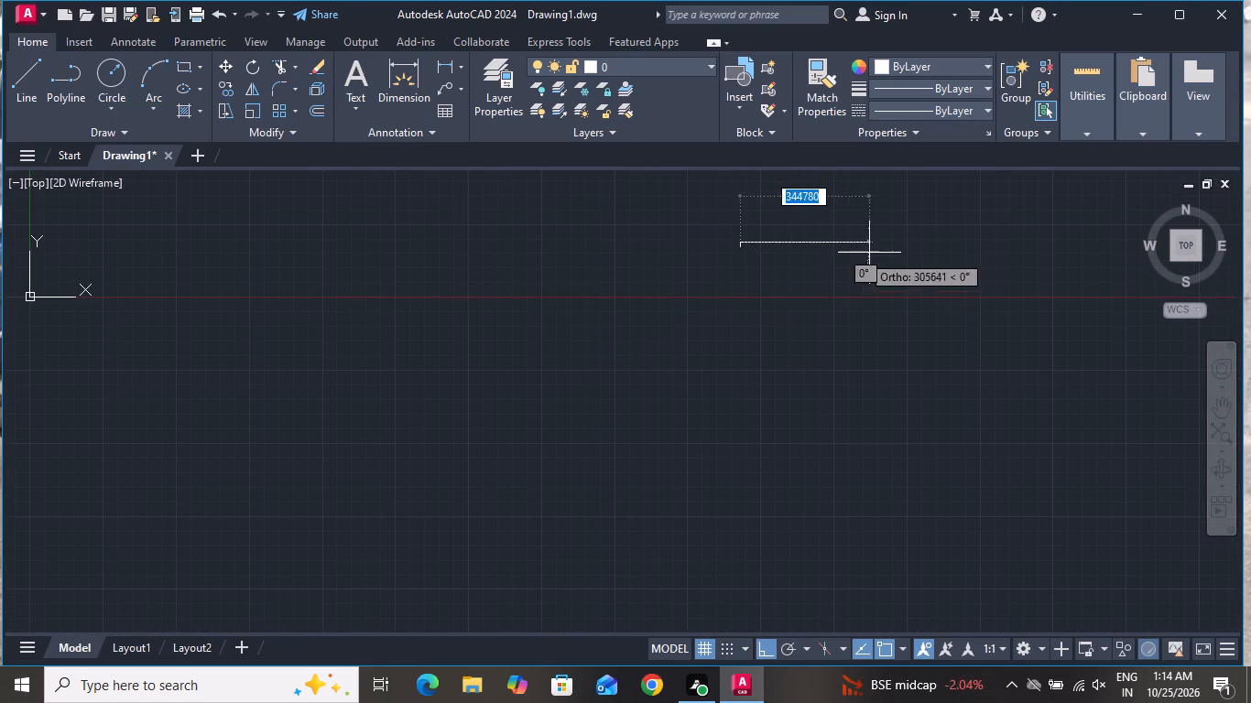
scroll(813, 257, "up", 3)
scroll(534, 168, "up", 4)
scroll(534, 168, "down", 3)
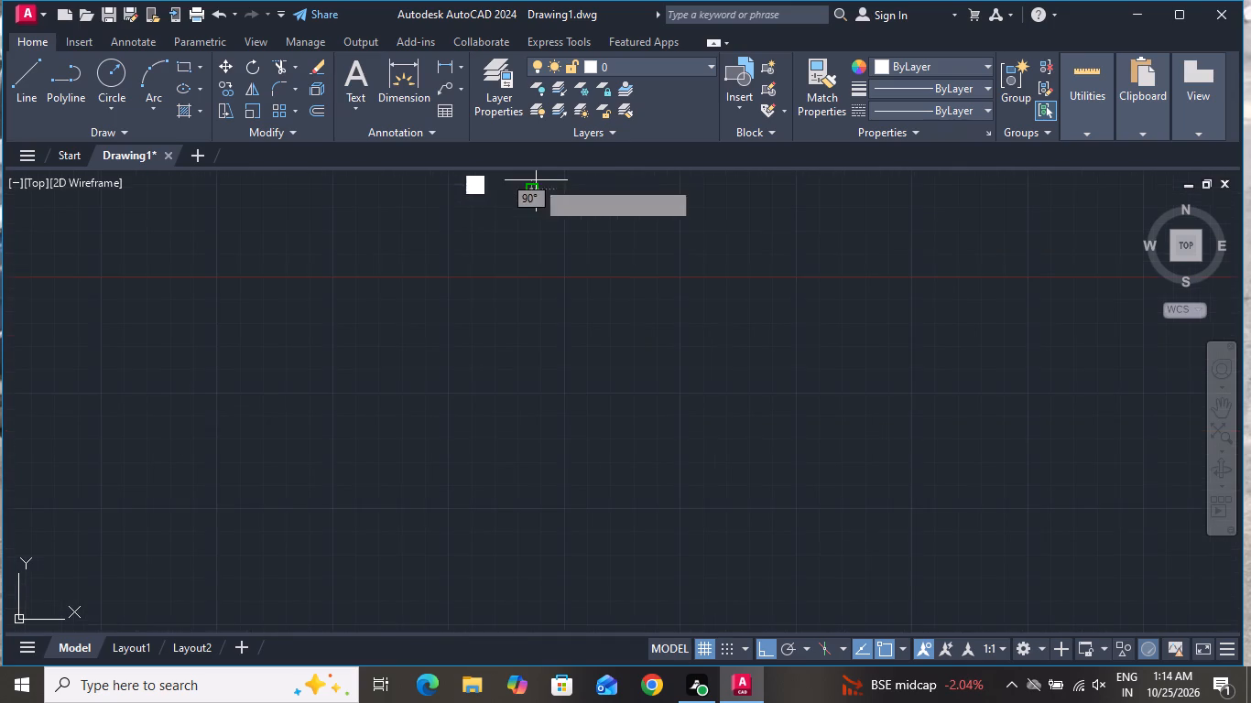
scroll(541, 178, "up", 5)
scroll(477, 326, "up", 2)
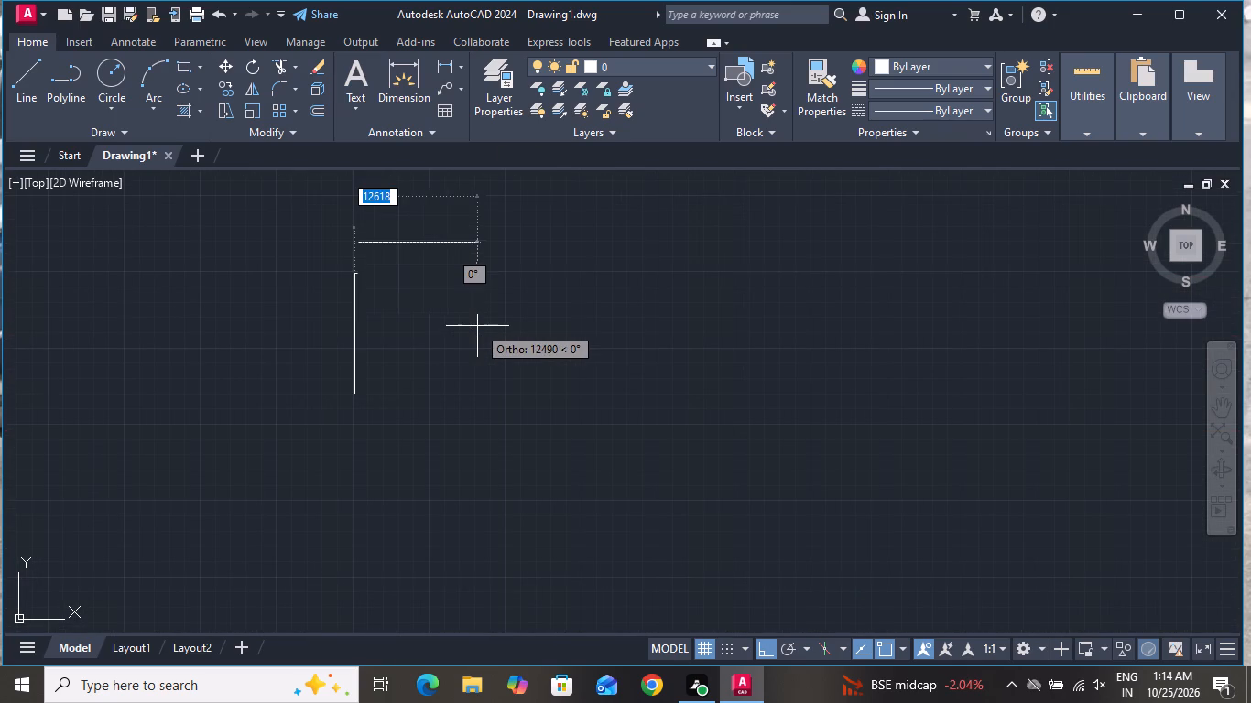
key("1")
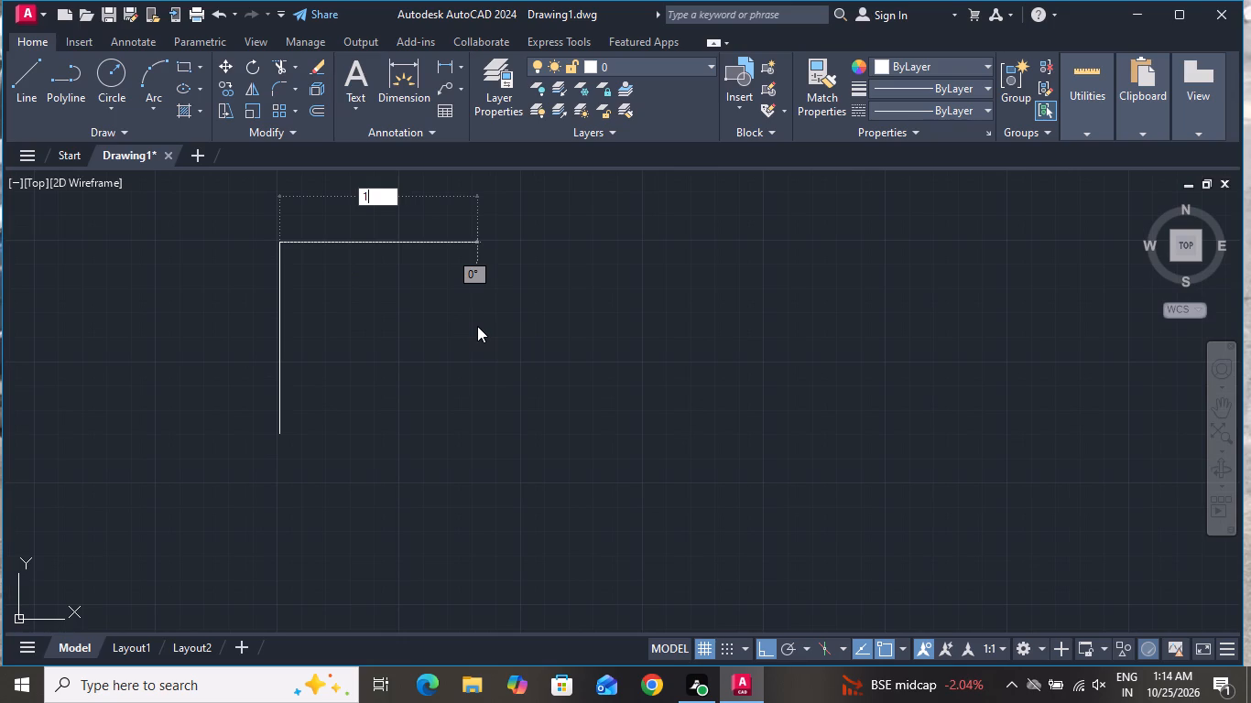
type("32")
type("00")
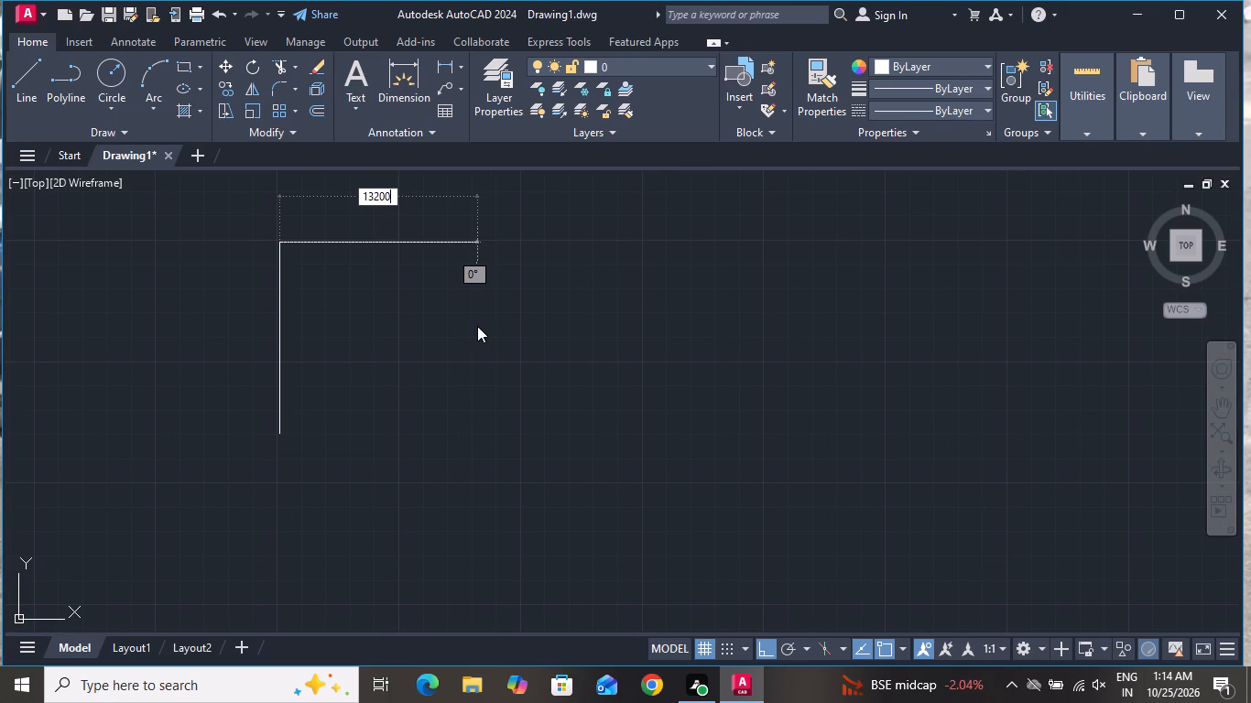
key("Return")
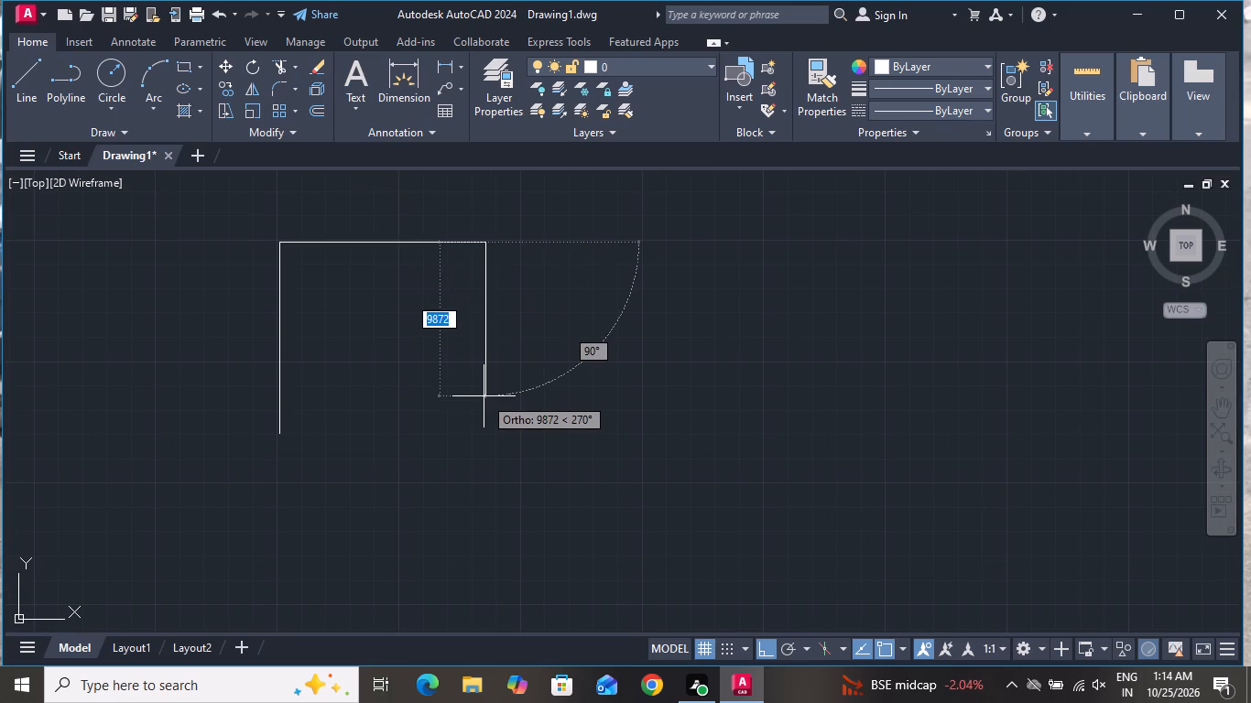
Close the outline with a right side 12300 downward and a bottom side 13200 to the left, ending the line.
type("123")
type("00")
key("Return")
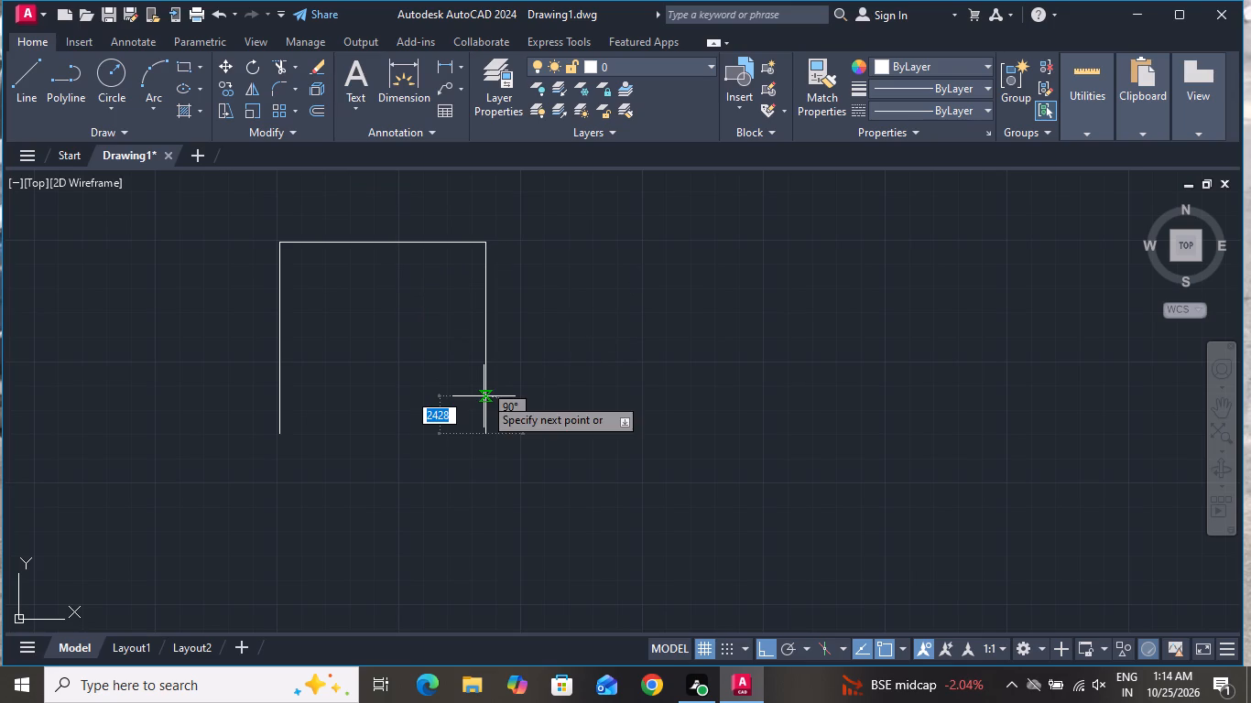
type("132")
type("00")
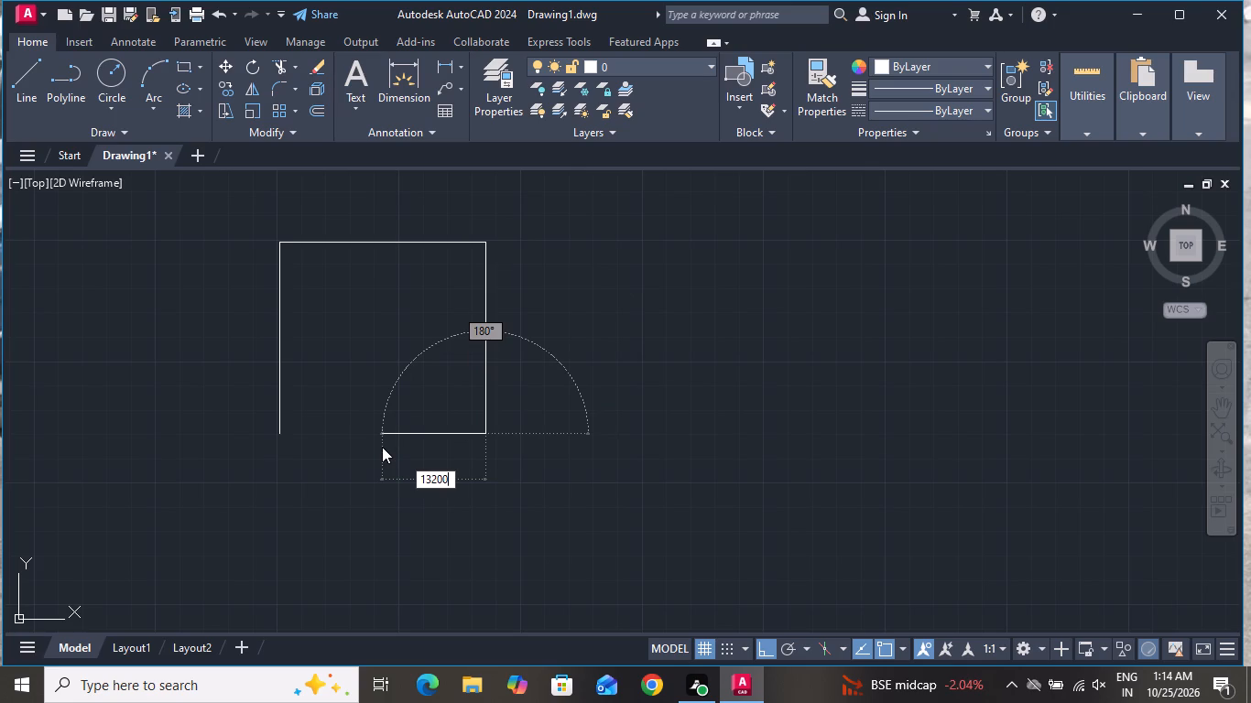
key("Return")
left_click(380, 438)
right_click(380, 438)
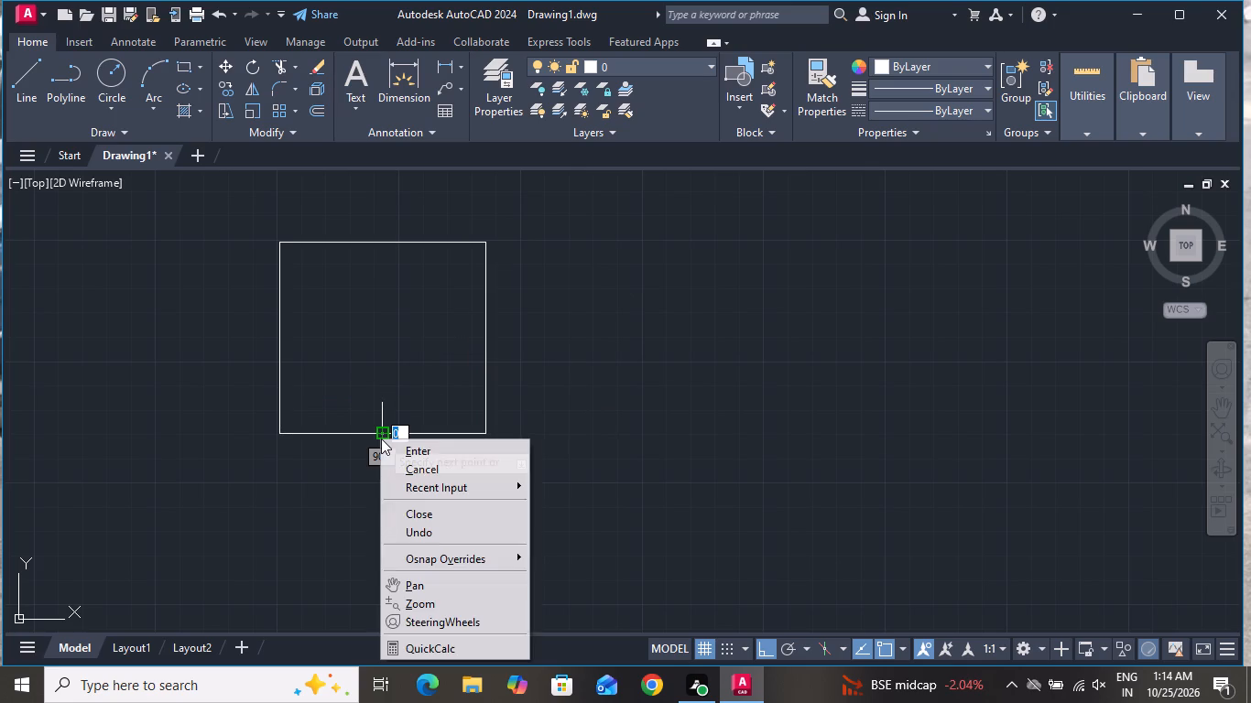
left_click(436, 464)
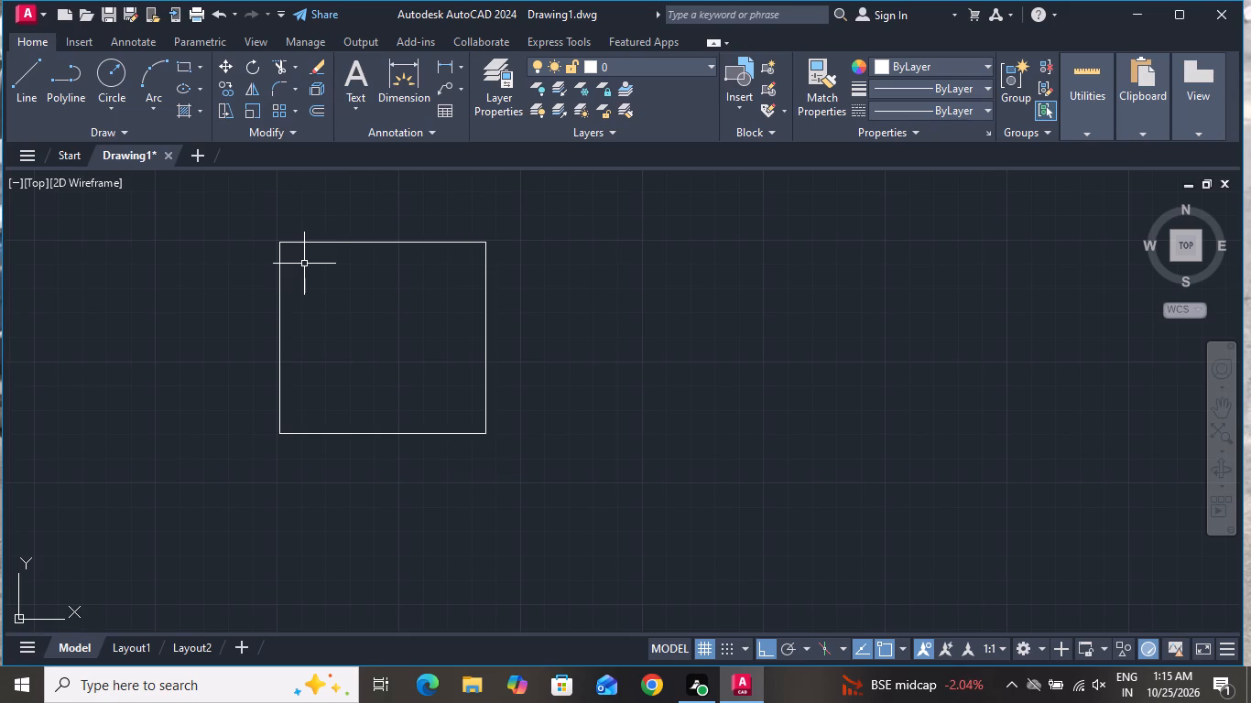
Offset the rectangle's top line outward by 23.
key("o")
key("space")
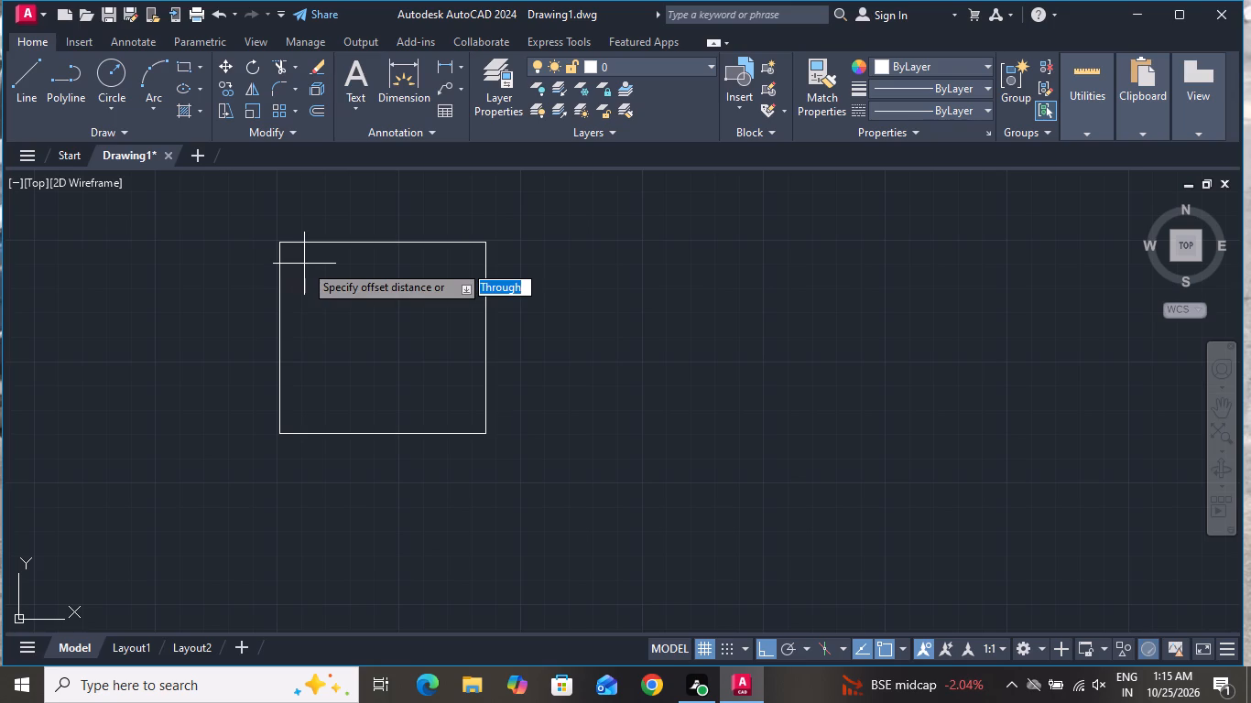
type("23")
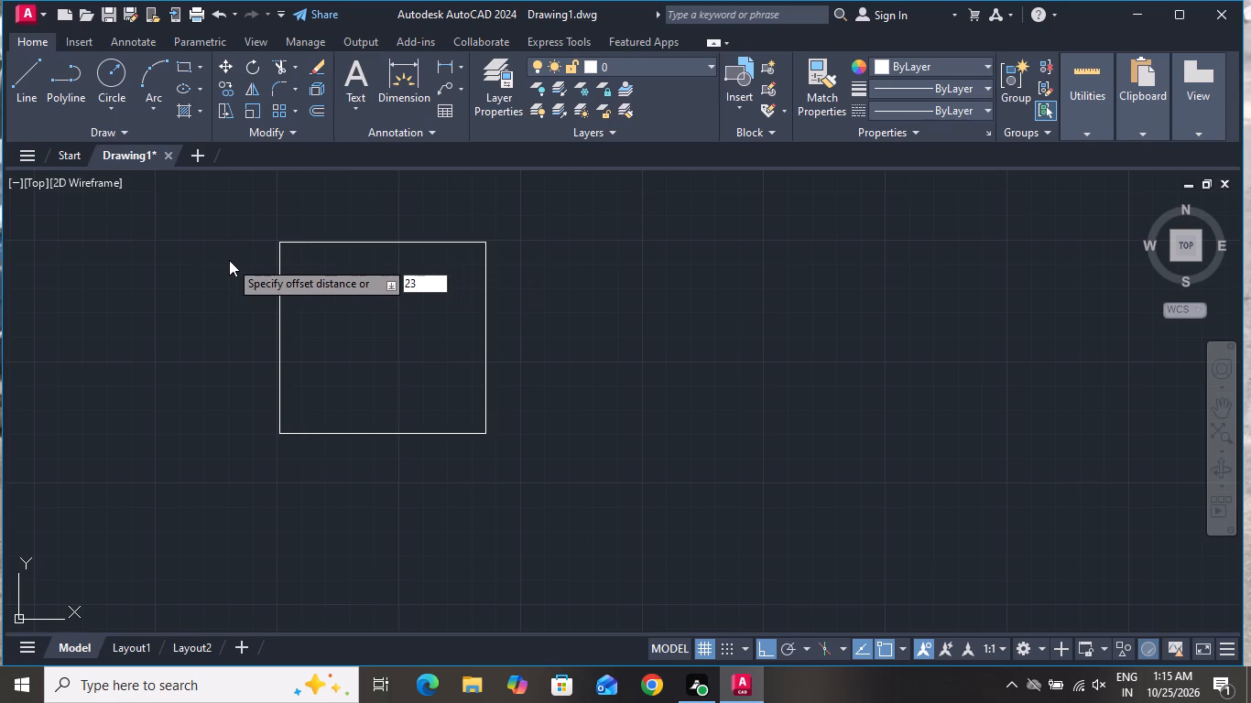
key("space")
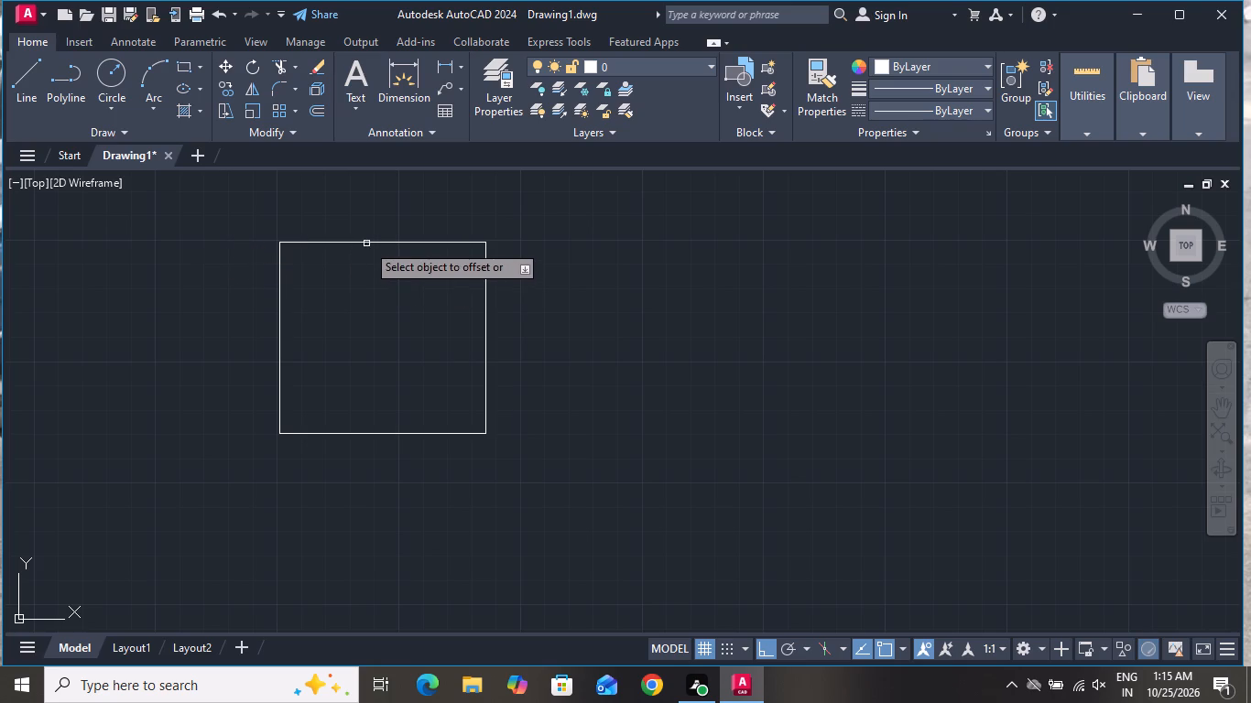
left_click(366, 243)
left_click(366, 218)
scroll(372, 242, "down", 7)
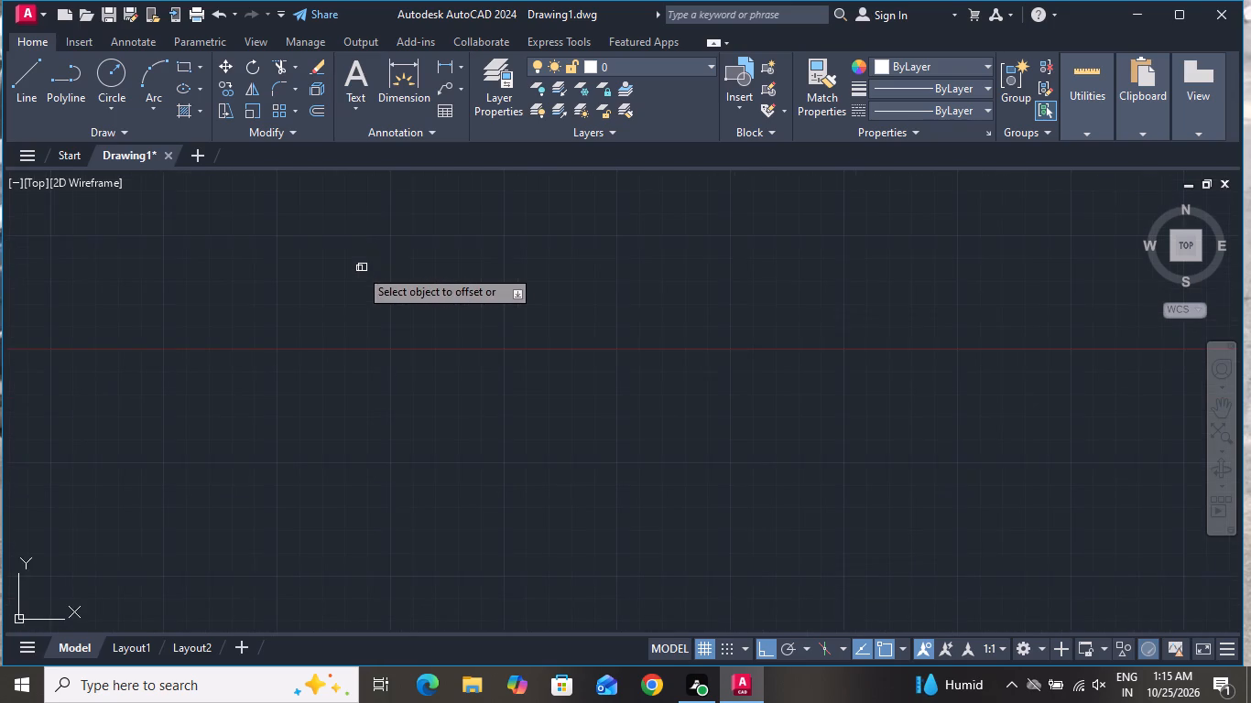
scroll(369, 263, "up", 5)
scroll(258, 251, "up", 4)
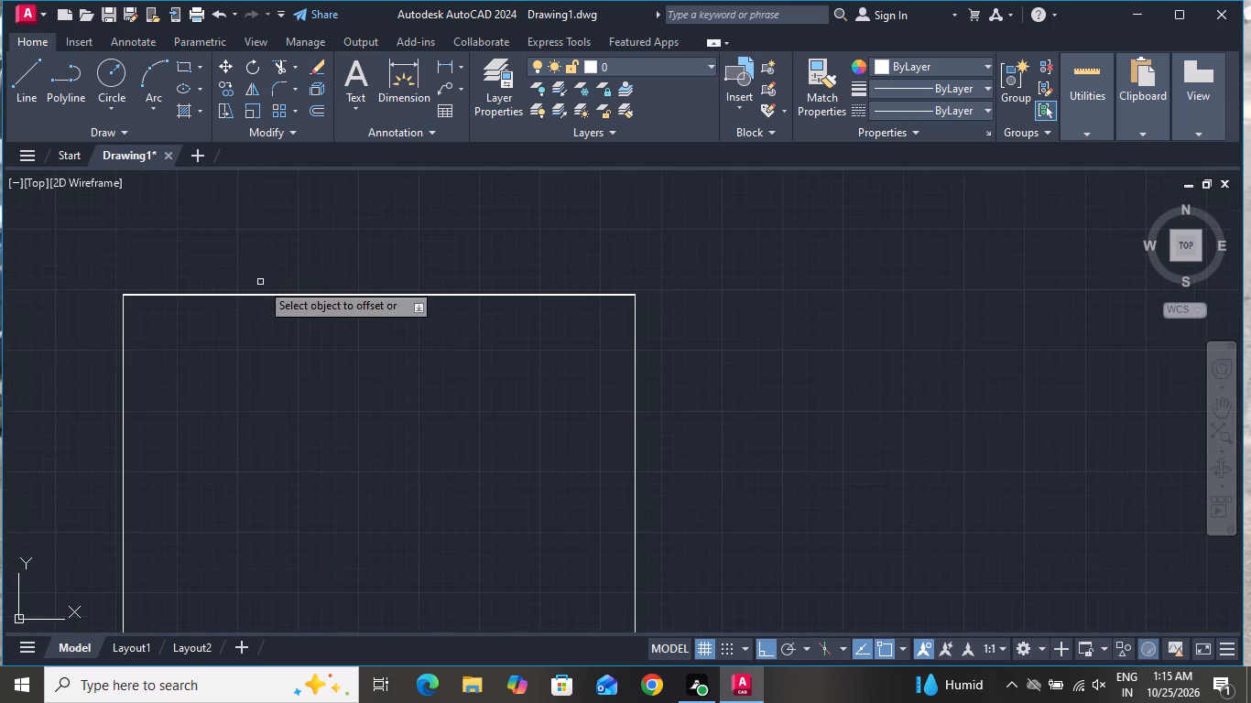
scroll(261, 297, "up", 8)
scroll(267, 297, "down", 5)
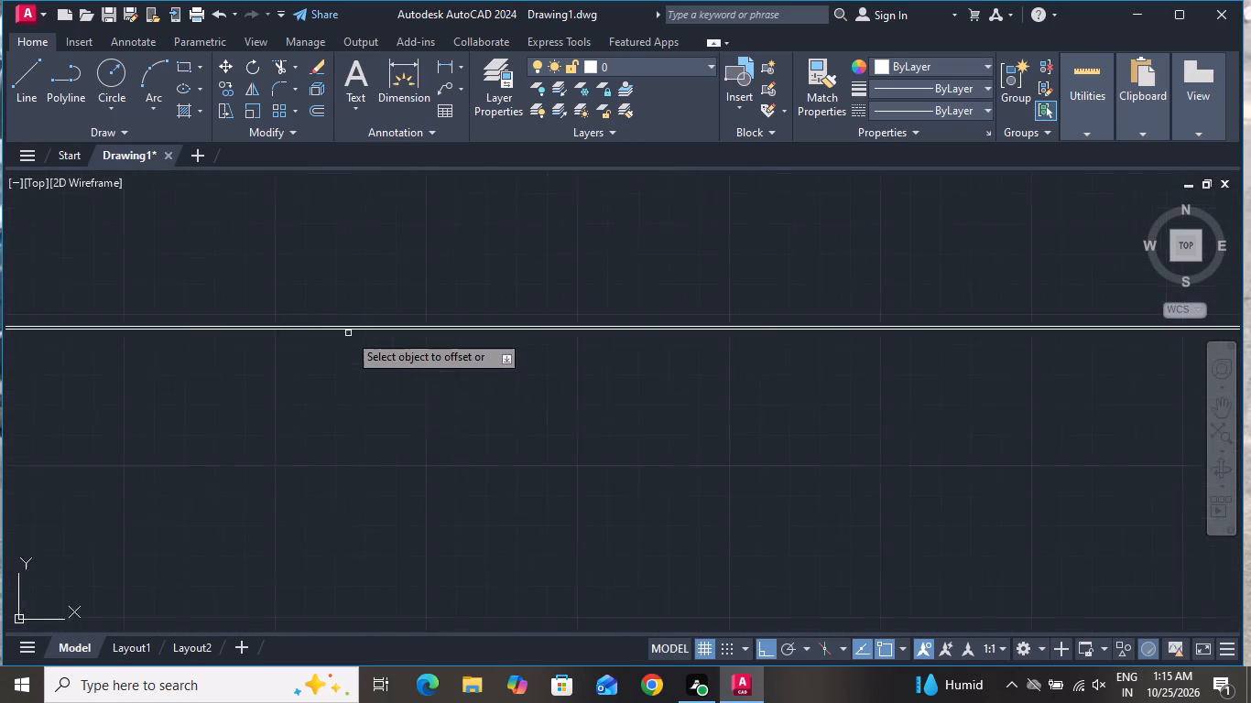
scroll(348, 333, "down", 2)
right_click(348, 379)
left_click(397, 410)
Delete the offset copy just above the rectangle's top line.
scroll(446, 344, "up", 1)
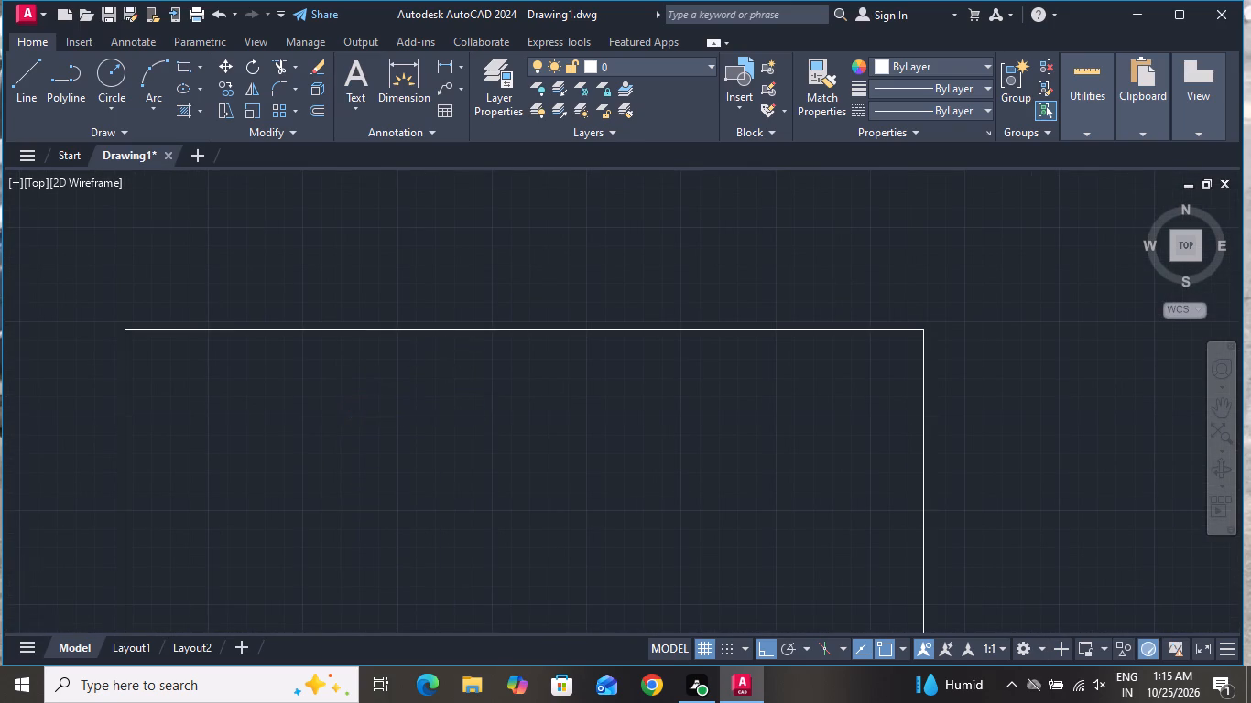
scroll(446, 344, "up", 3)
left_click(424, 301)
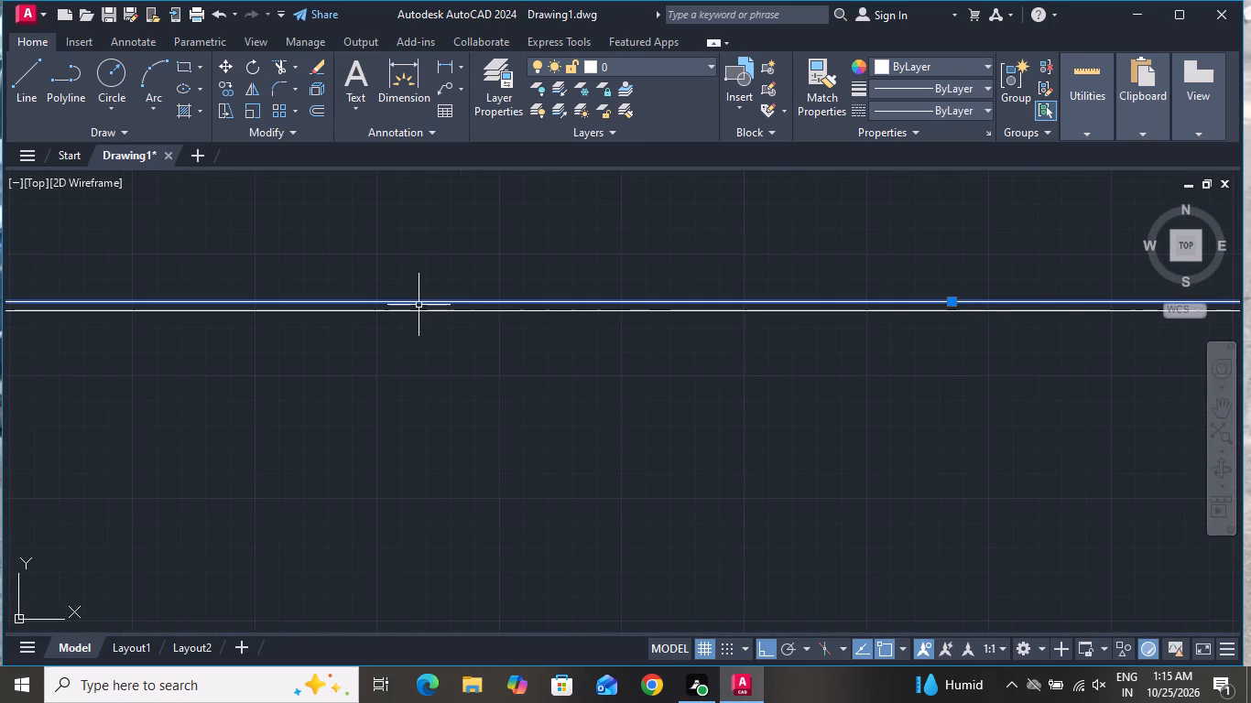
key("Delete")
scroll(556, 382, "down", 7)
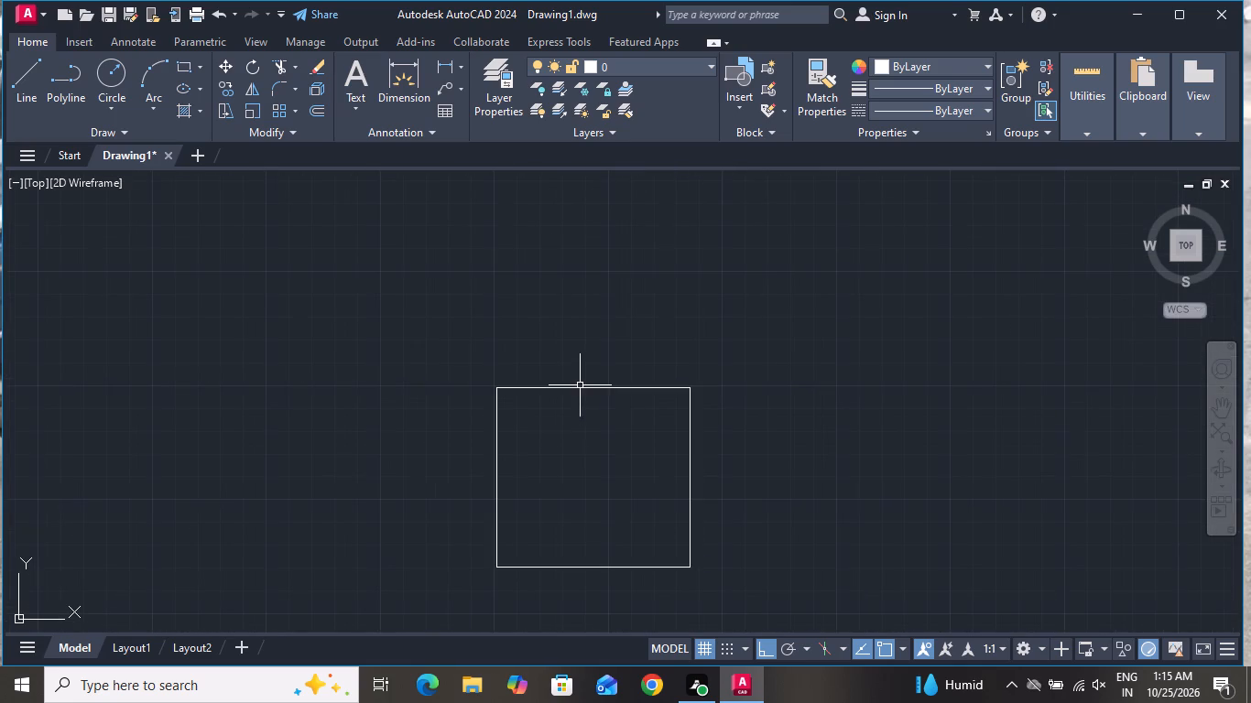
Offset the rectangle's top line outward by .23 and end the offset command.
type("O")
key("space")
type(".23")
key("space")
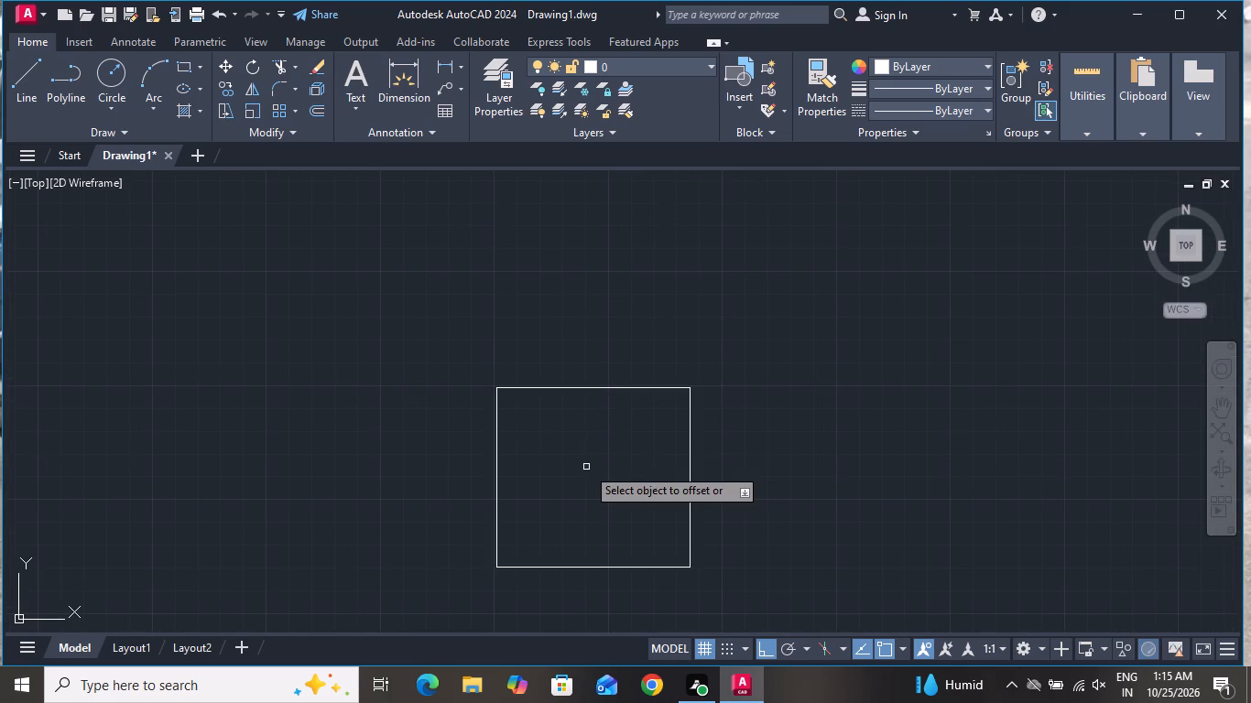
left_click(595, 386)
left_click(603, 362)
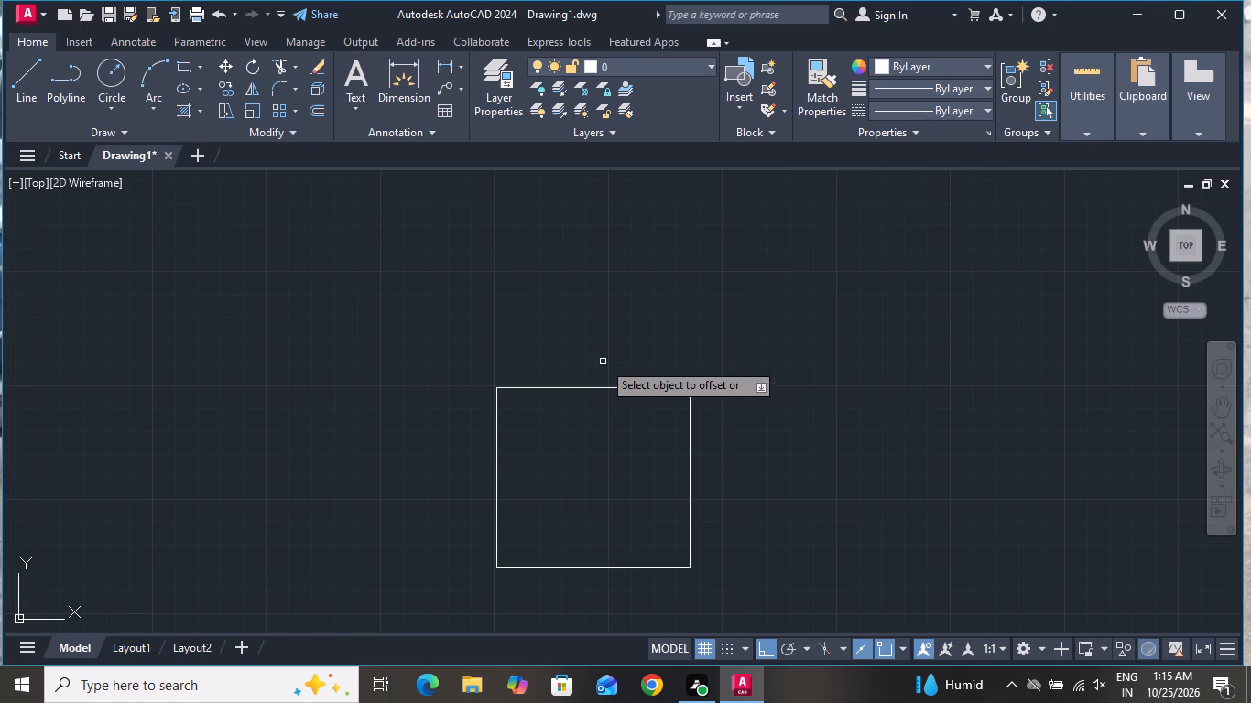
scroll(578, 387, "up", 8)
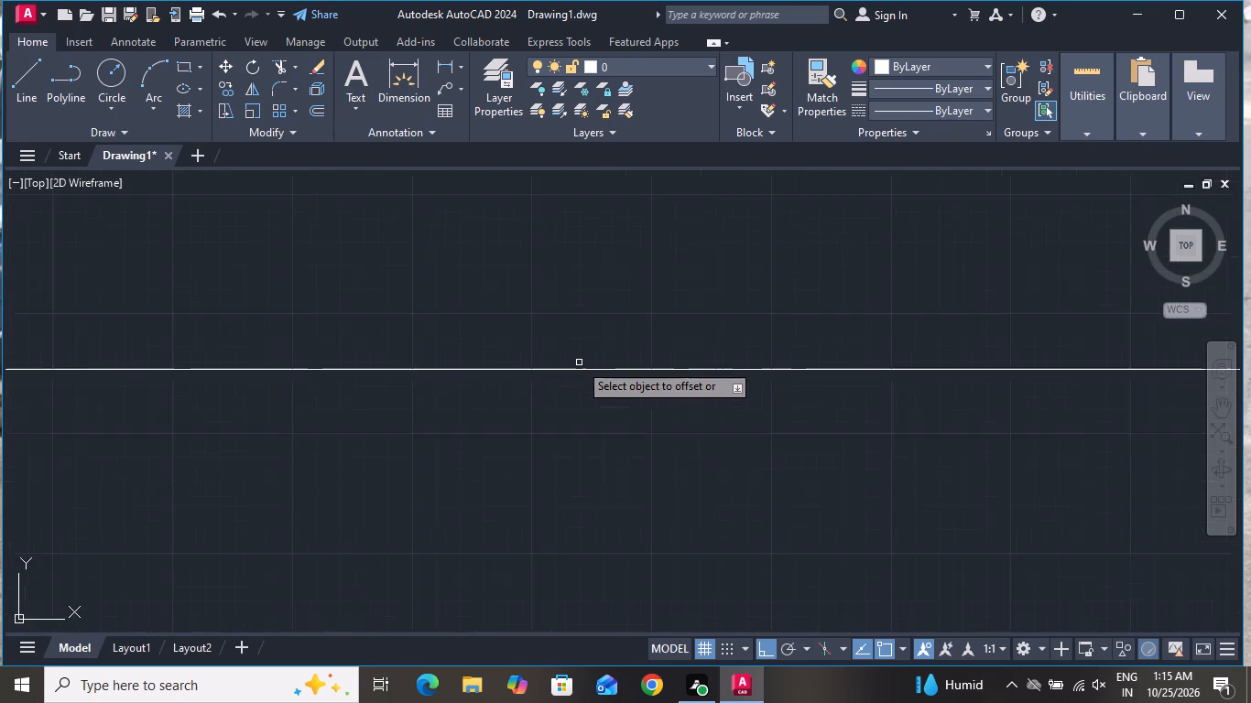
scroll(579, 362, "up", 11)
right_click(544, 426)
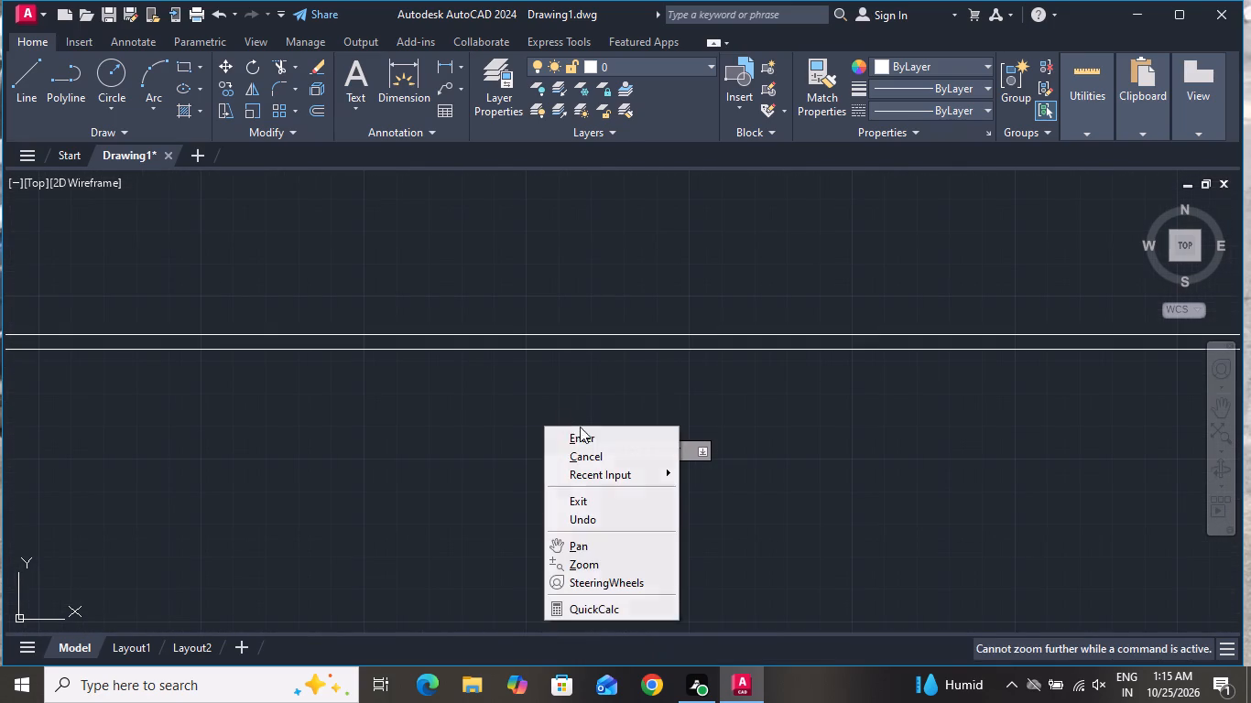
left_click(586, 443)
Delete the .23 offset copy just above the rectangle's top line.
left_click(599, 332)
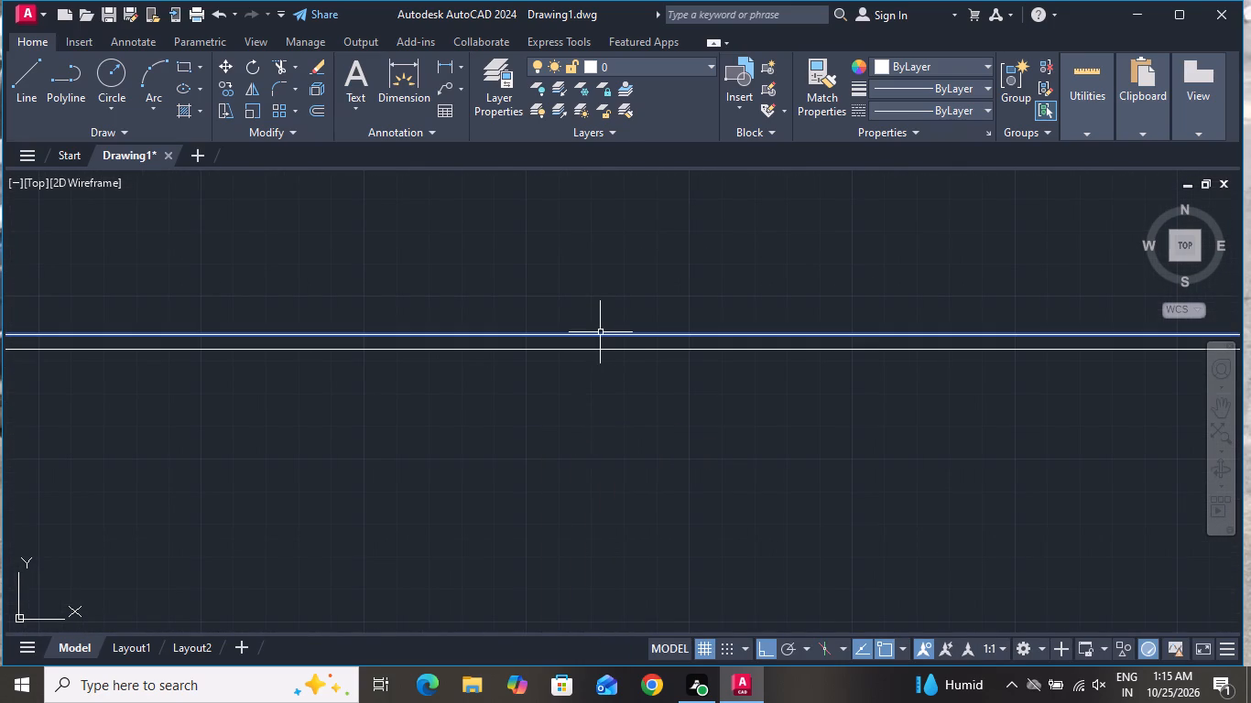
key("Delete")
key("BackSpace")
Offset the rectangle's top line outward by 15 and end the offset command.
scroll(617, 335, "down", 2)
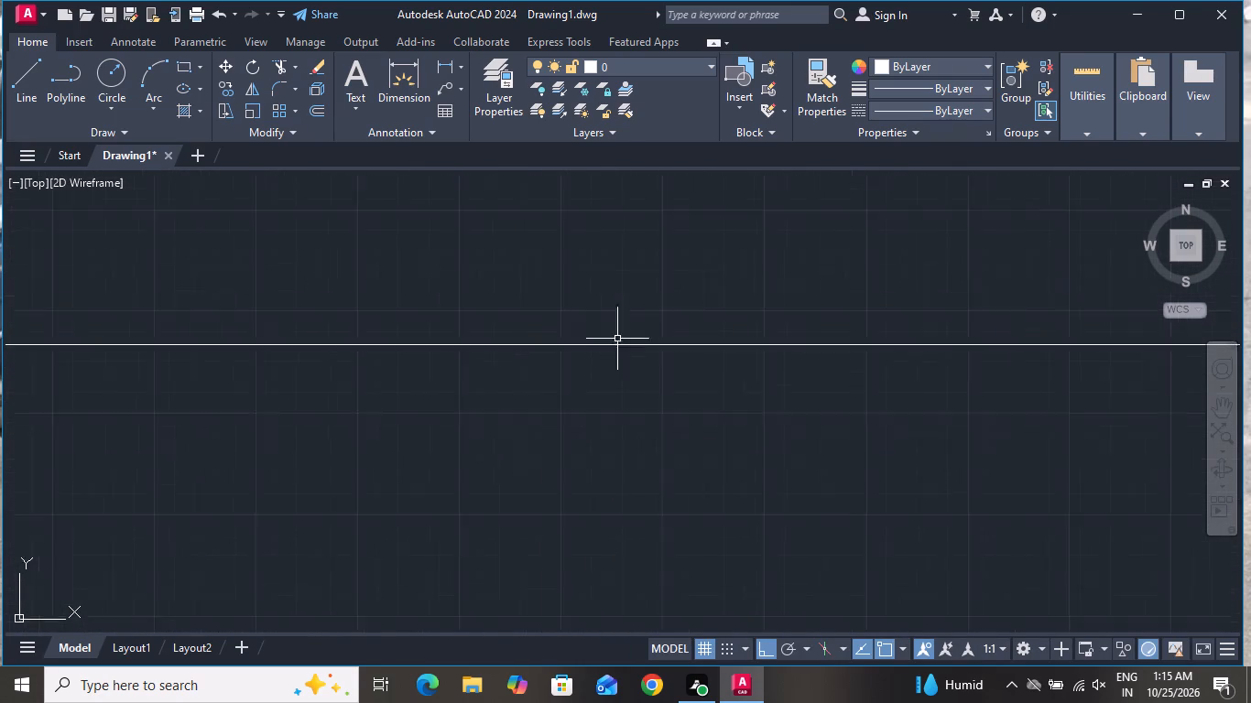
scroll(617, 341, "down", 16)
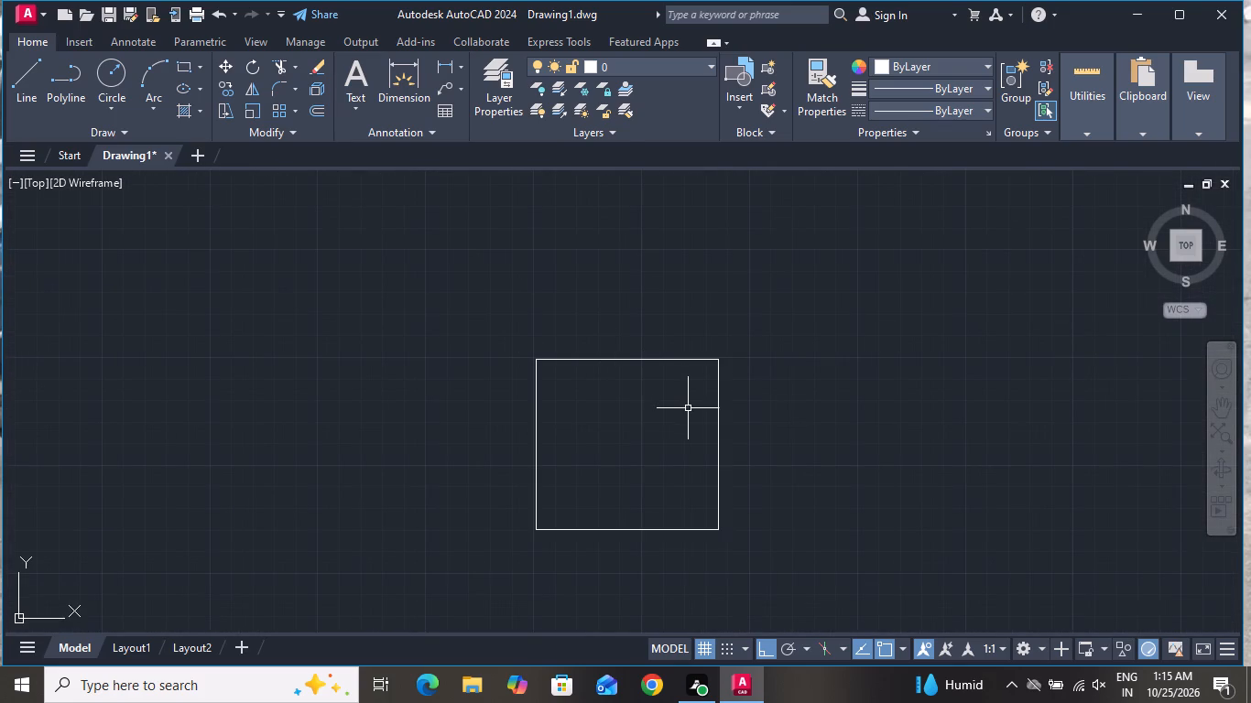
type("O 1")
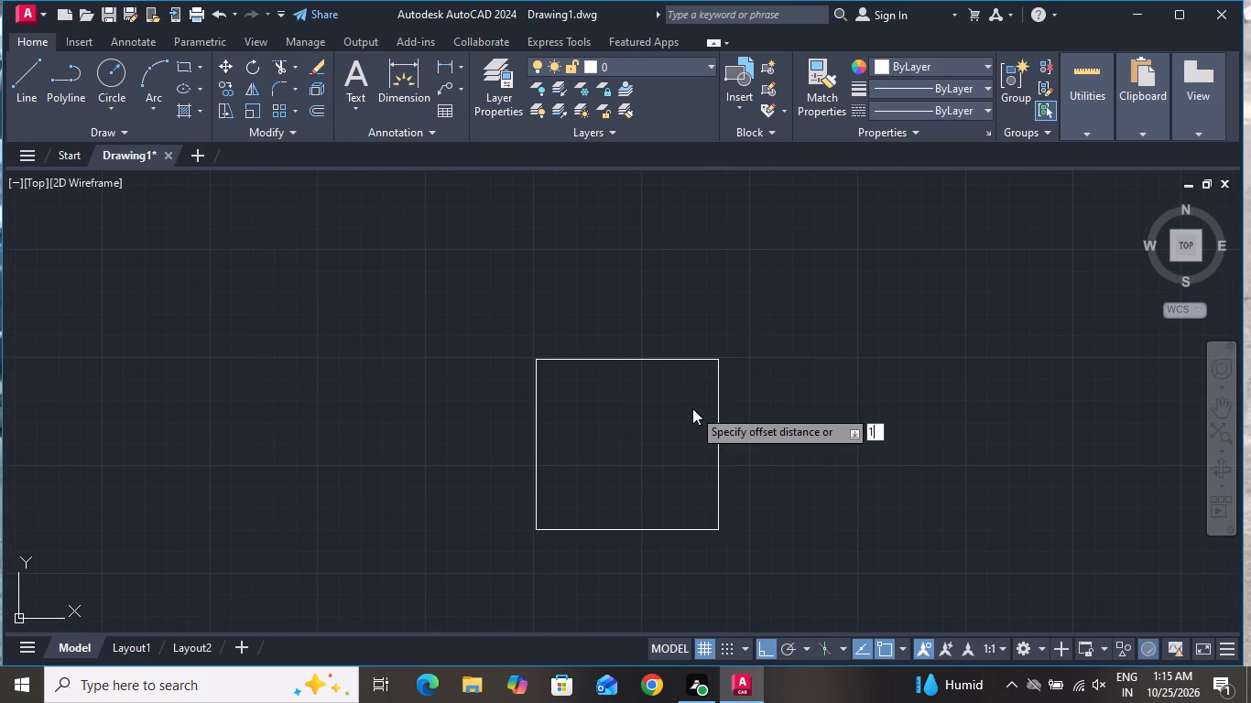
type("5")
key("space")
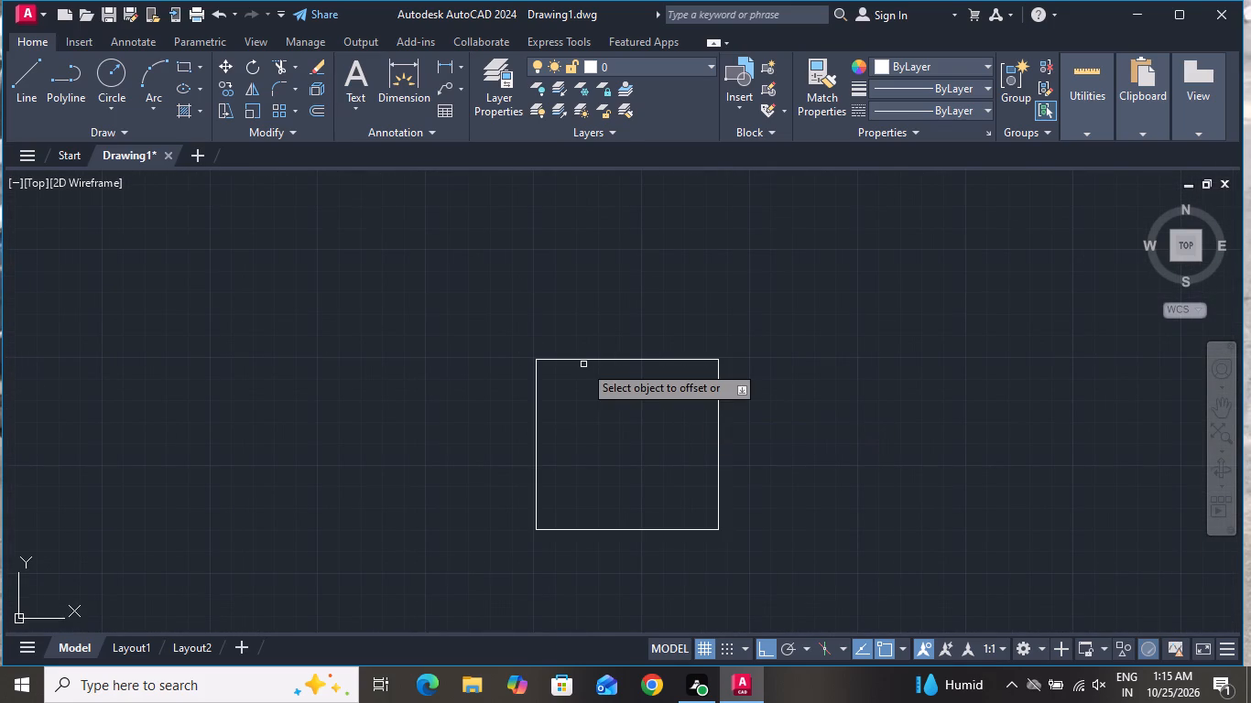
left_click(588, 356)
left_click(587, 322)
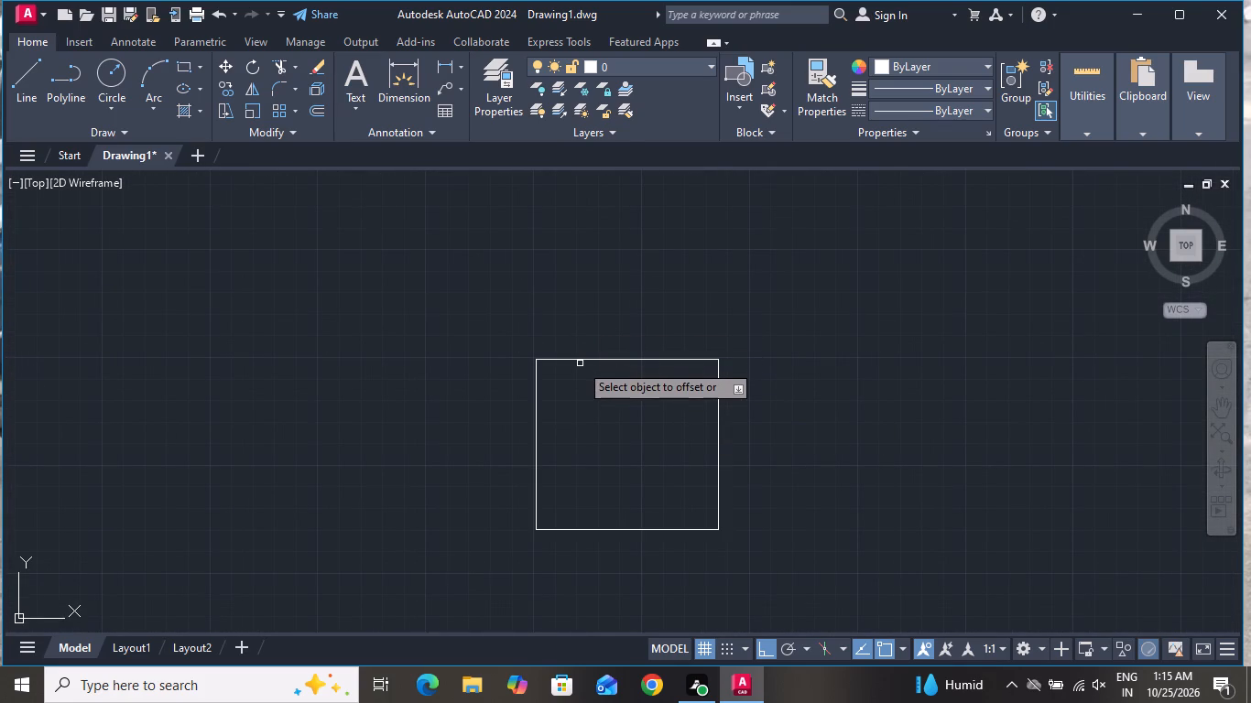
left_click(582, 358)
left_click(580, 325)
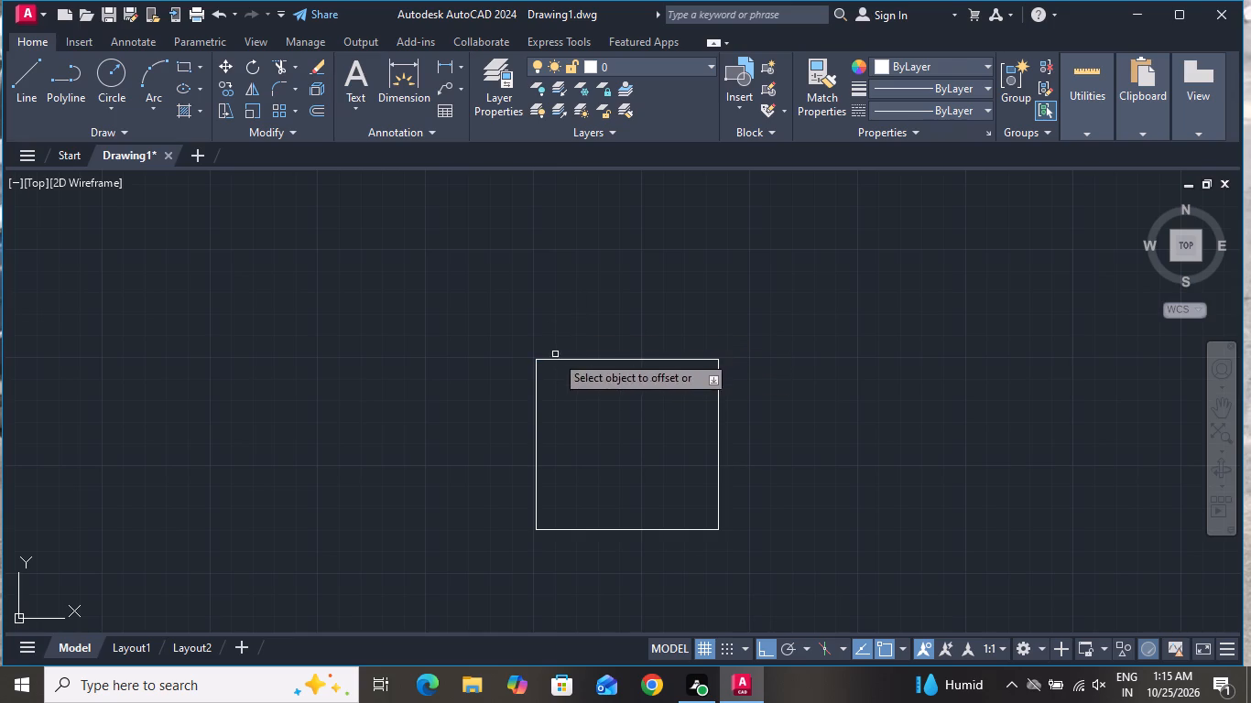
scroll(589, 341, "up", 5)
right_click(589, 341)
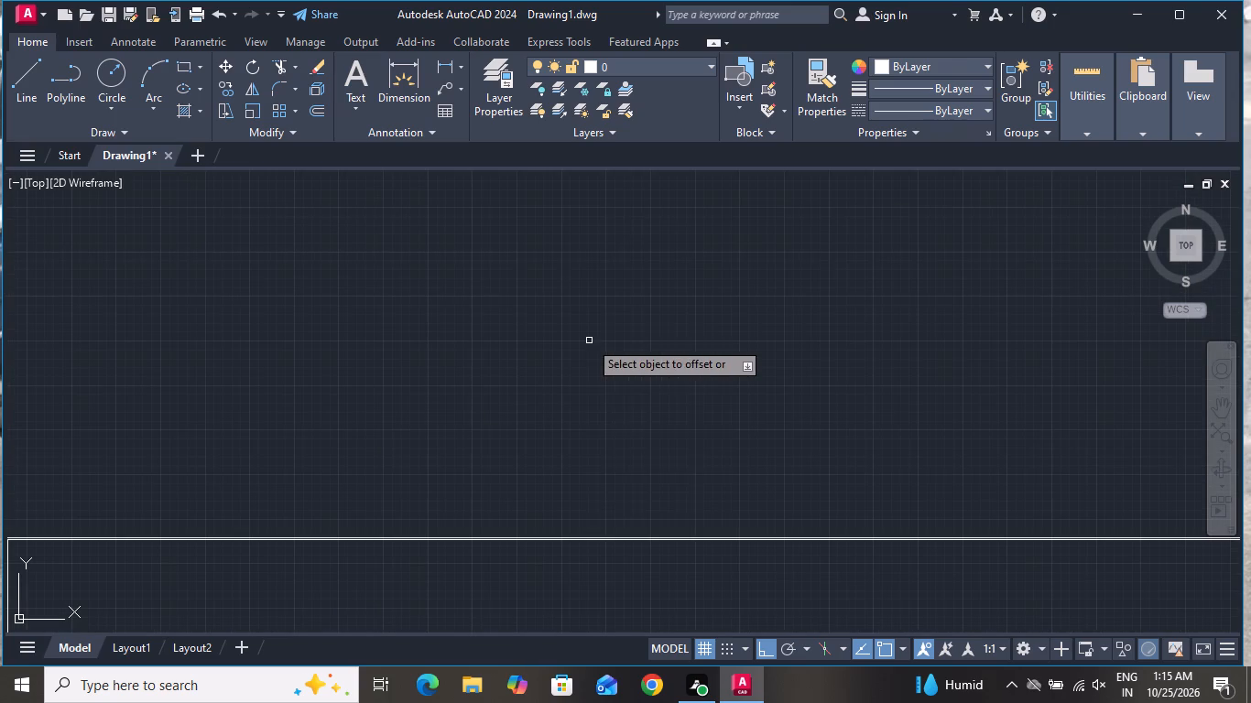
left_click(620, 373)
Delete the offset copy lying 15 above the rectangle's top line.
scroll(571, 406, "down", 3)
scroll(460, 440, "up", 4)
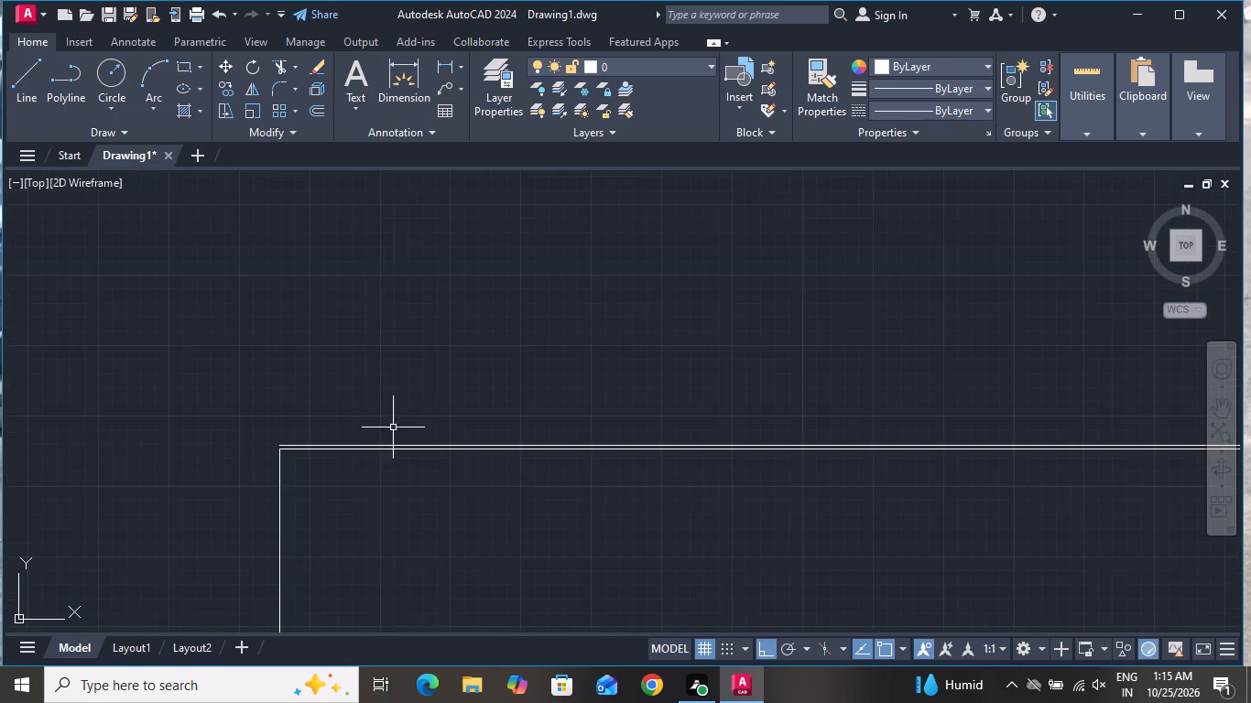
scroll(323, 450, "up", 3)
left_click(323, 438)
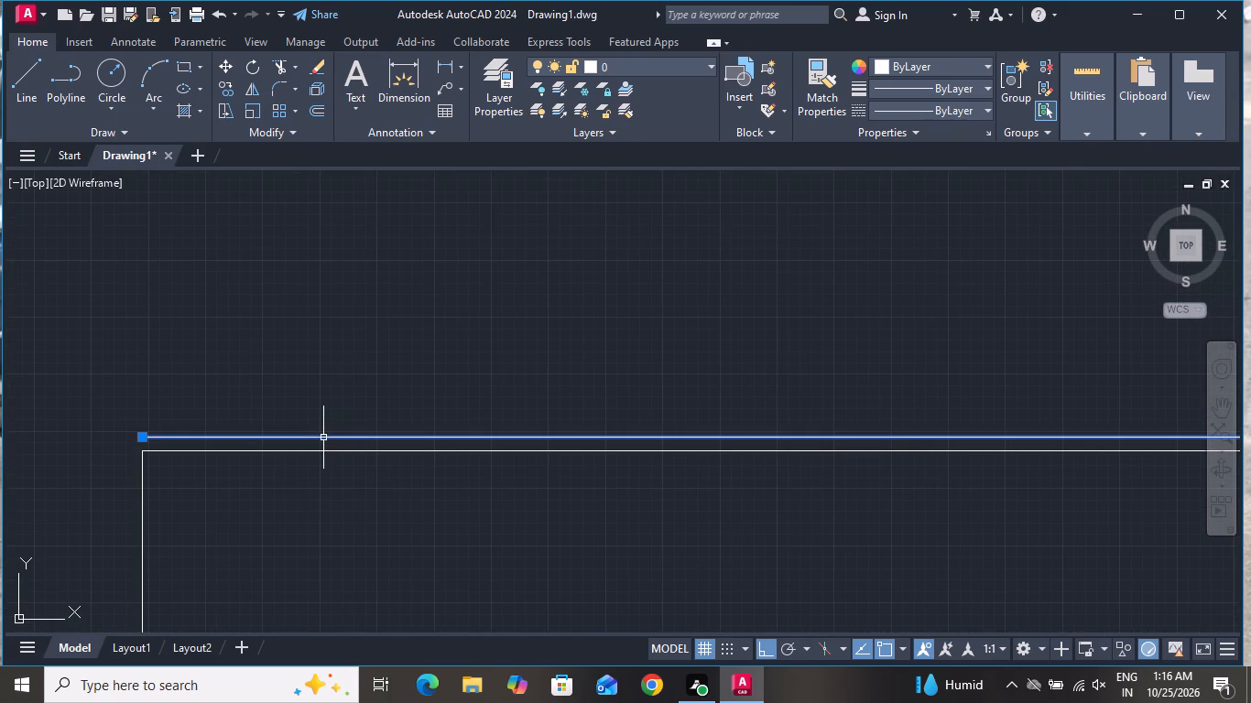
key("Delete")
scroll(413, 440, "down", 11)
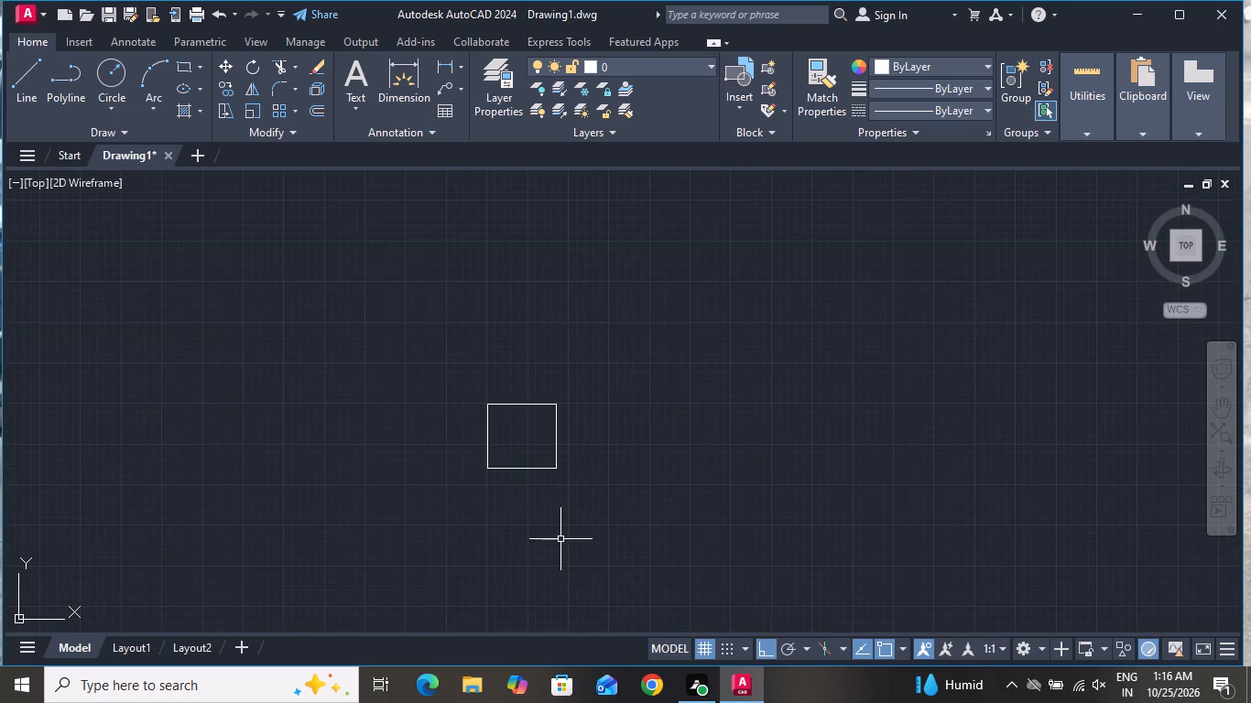
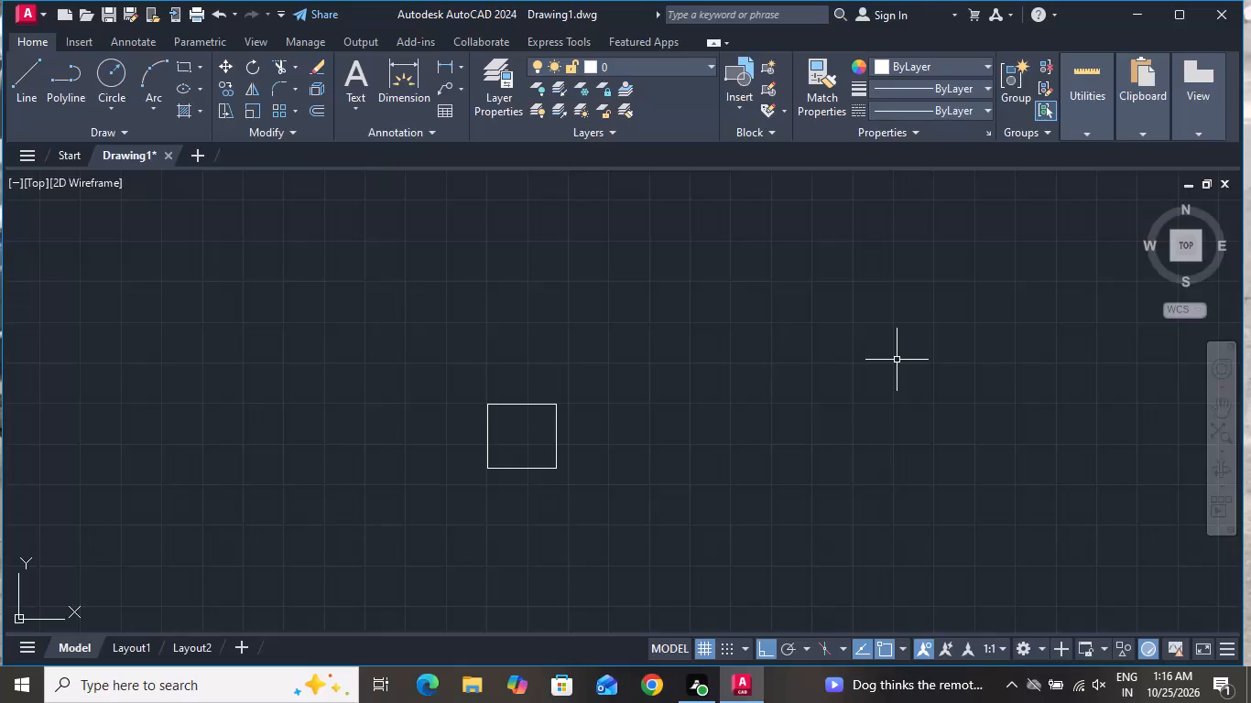
Set the drawing's insertion scale units to millimeters.
type("UN")
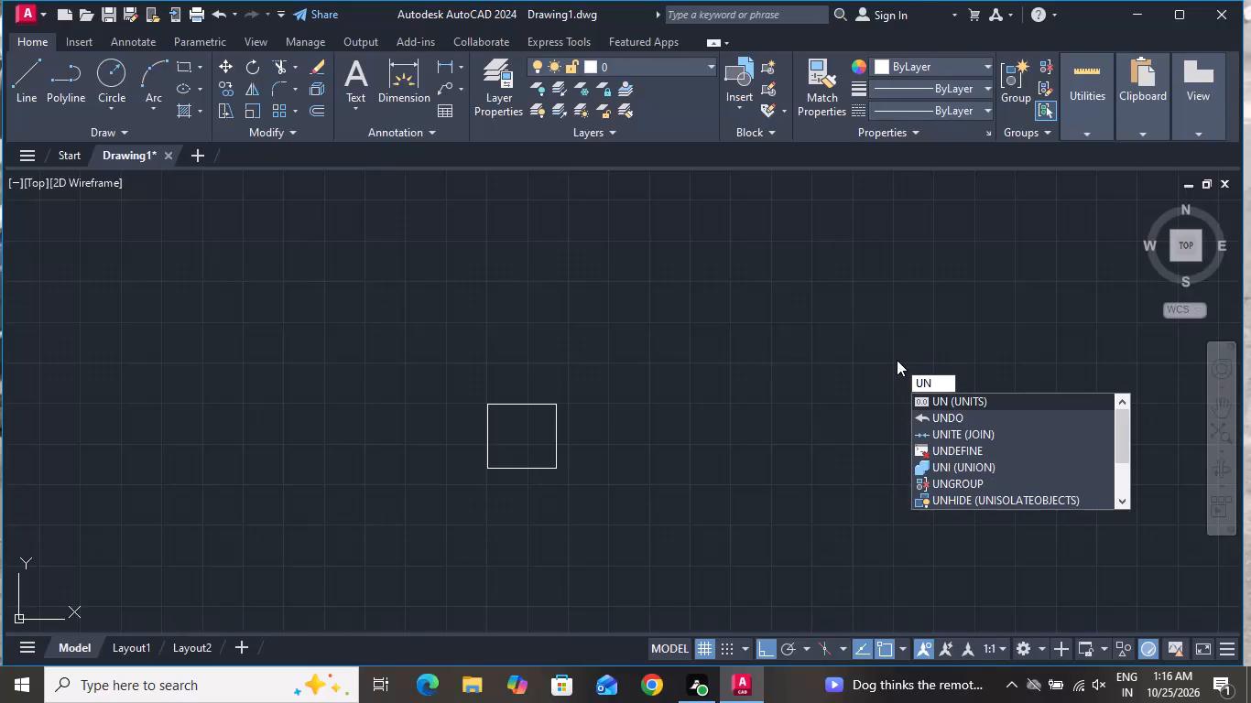
key("space")
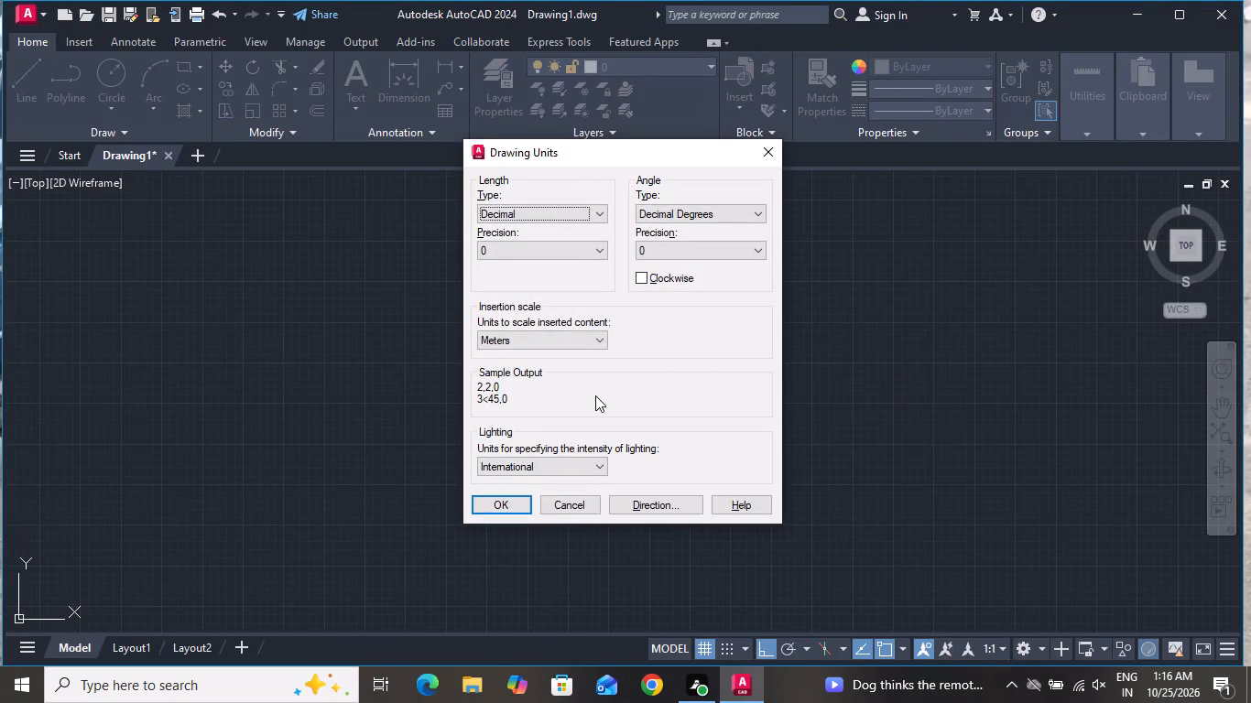
left_click(582, 345)
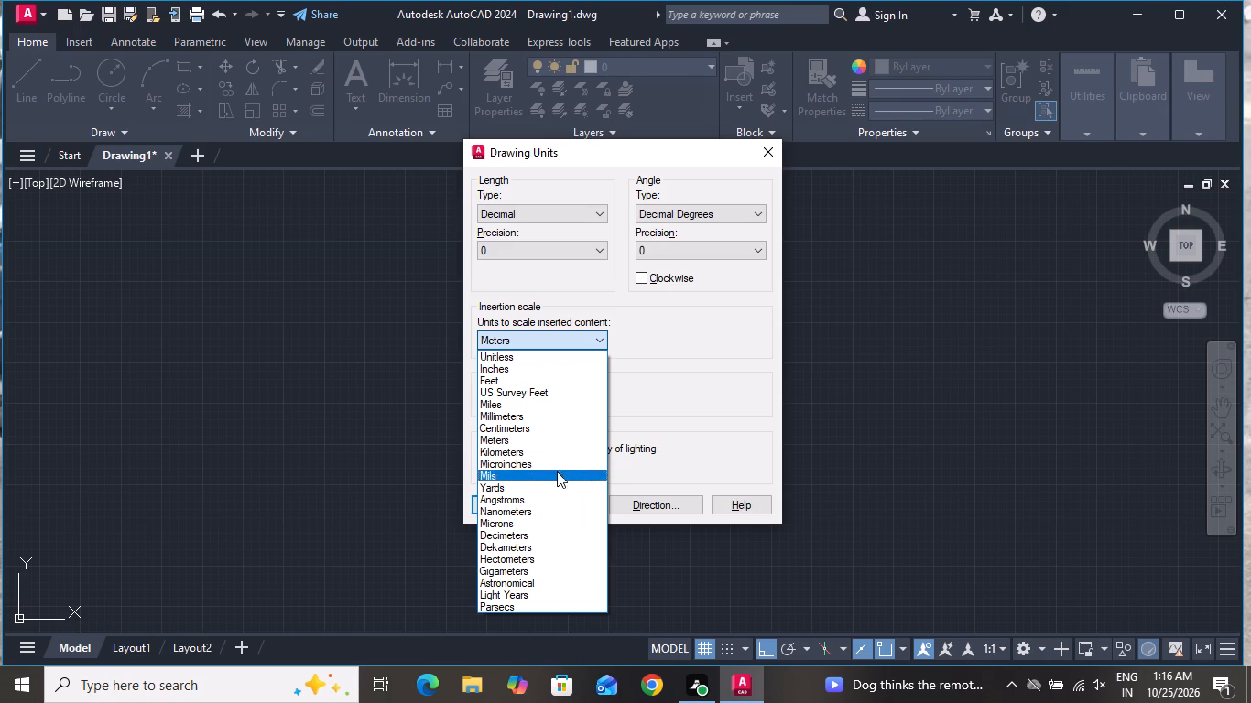
left_click(559, 416)
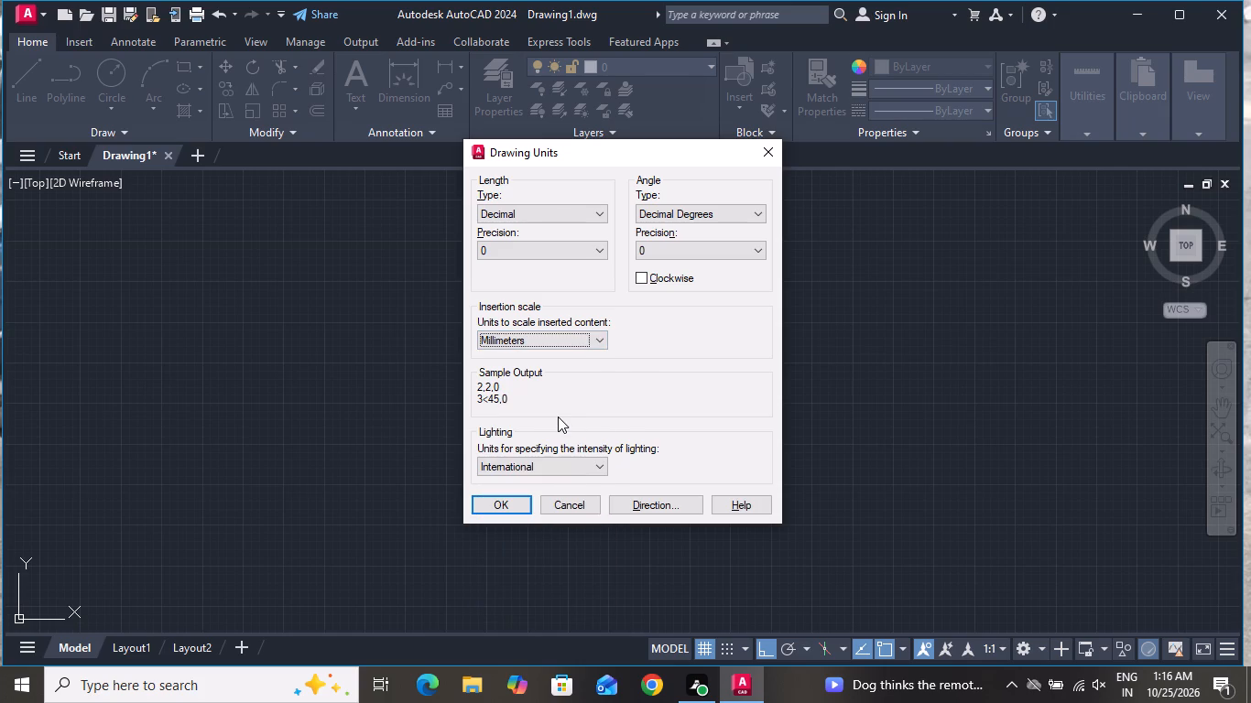
left_click(519, 502)
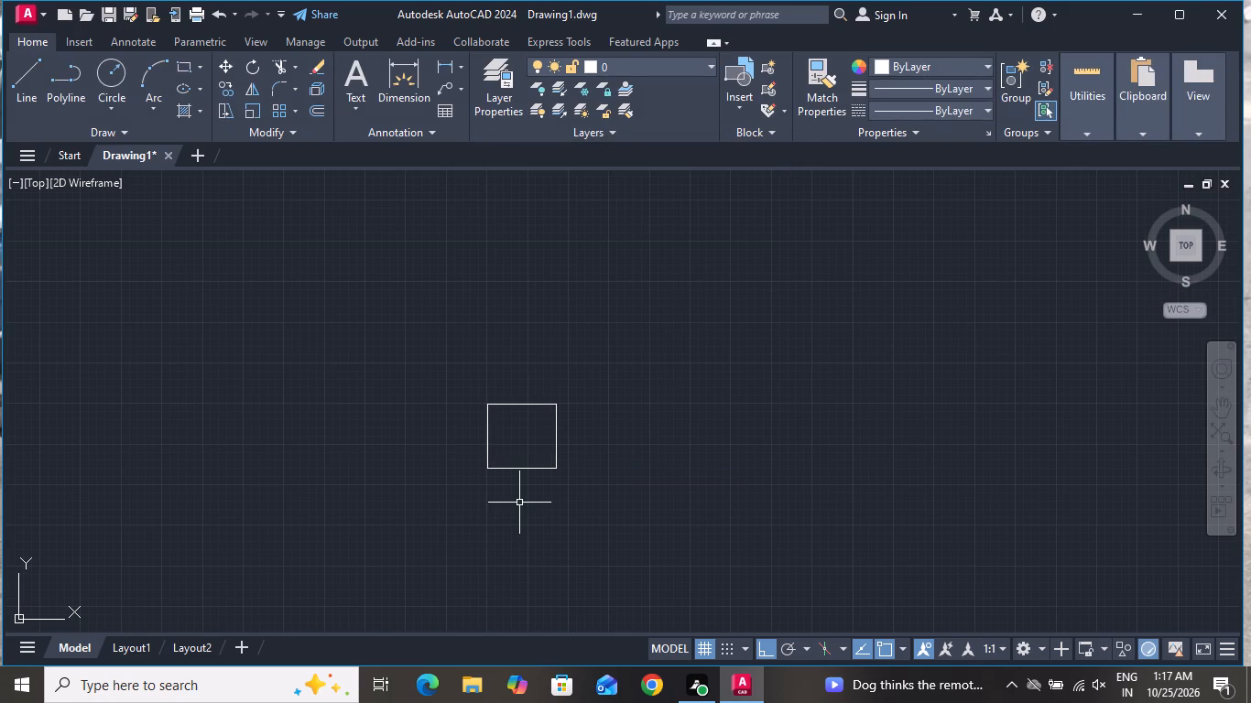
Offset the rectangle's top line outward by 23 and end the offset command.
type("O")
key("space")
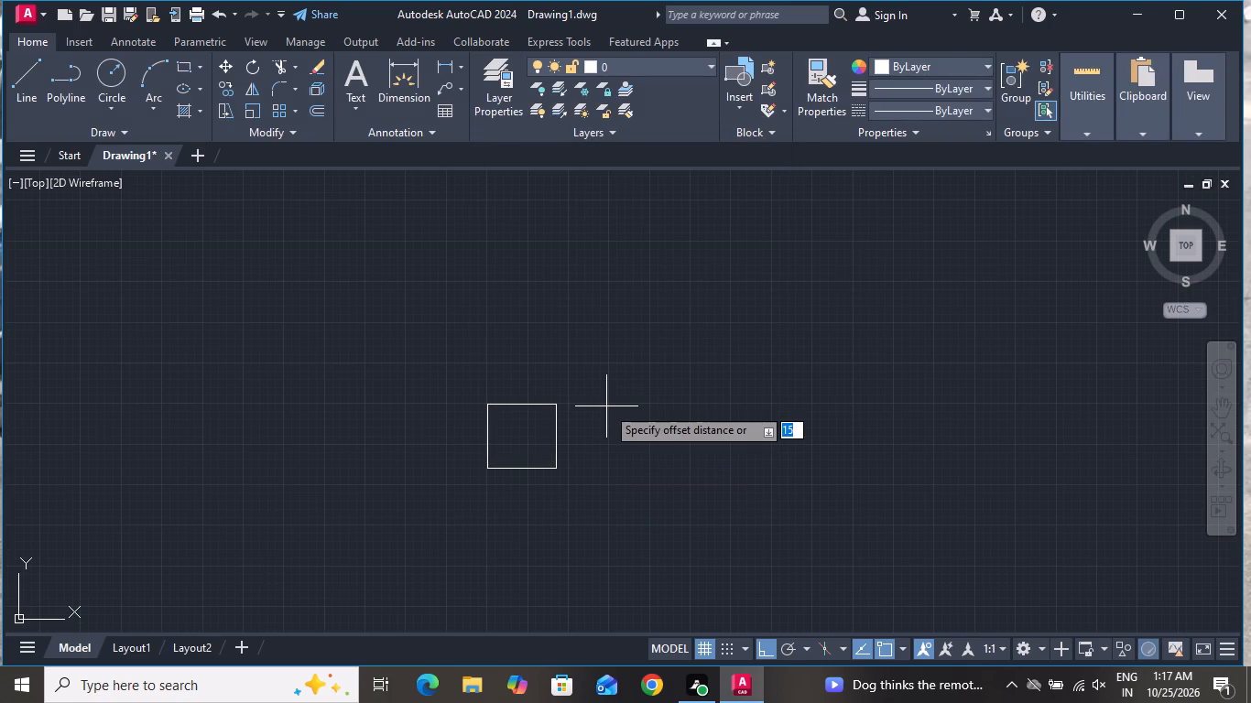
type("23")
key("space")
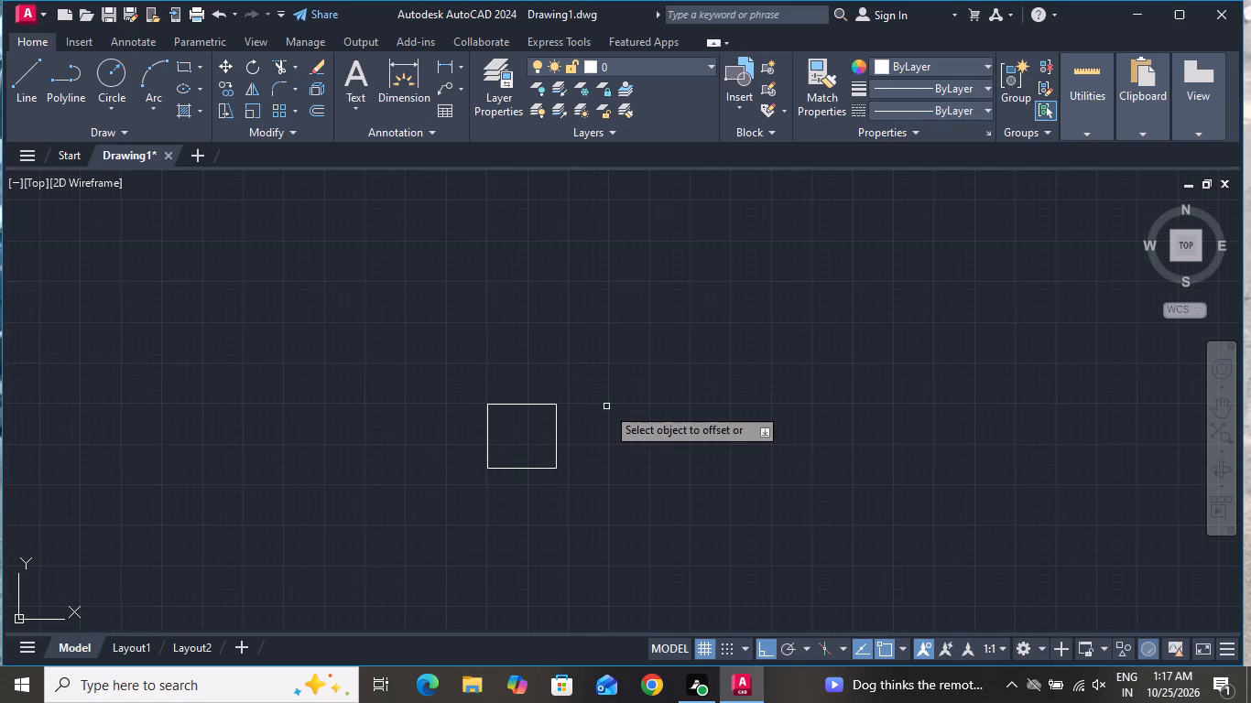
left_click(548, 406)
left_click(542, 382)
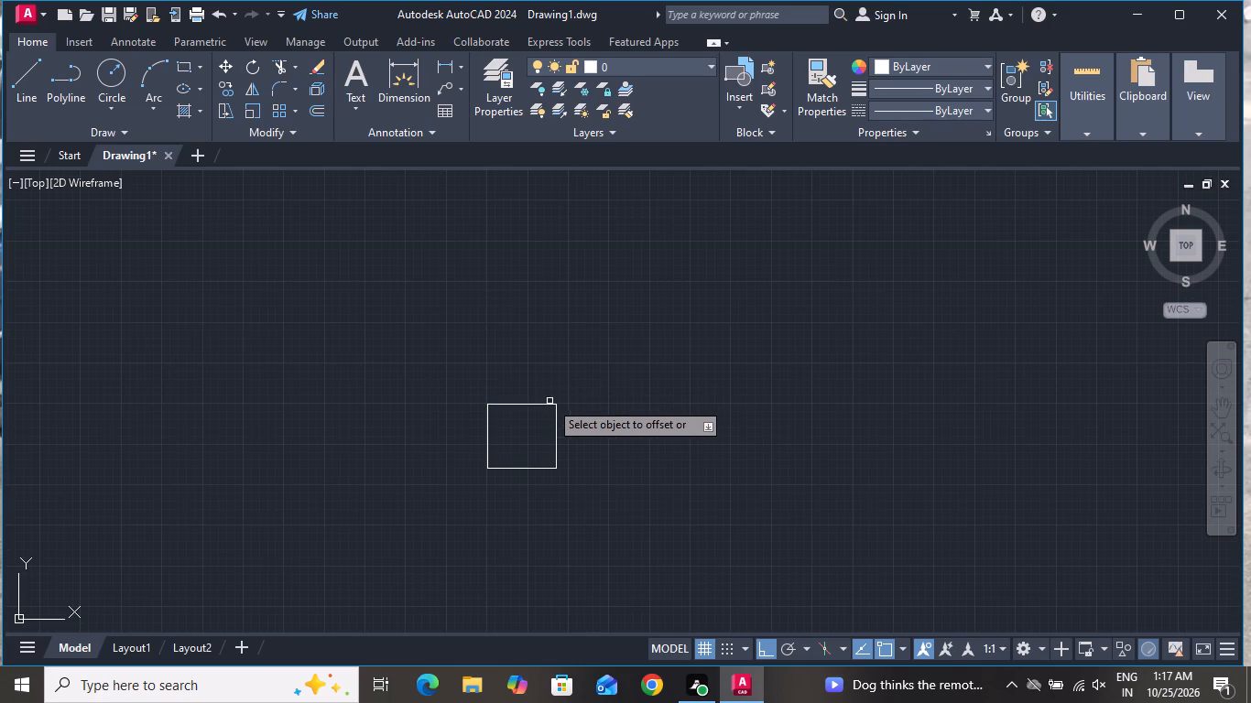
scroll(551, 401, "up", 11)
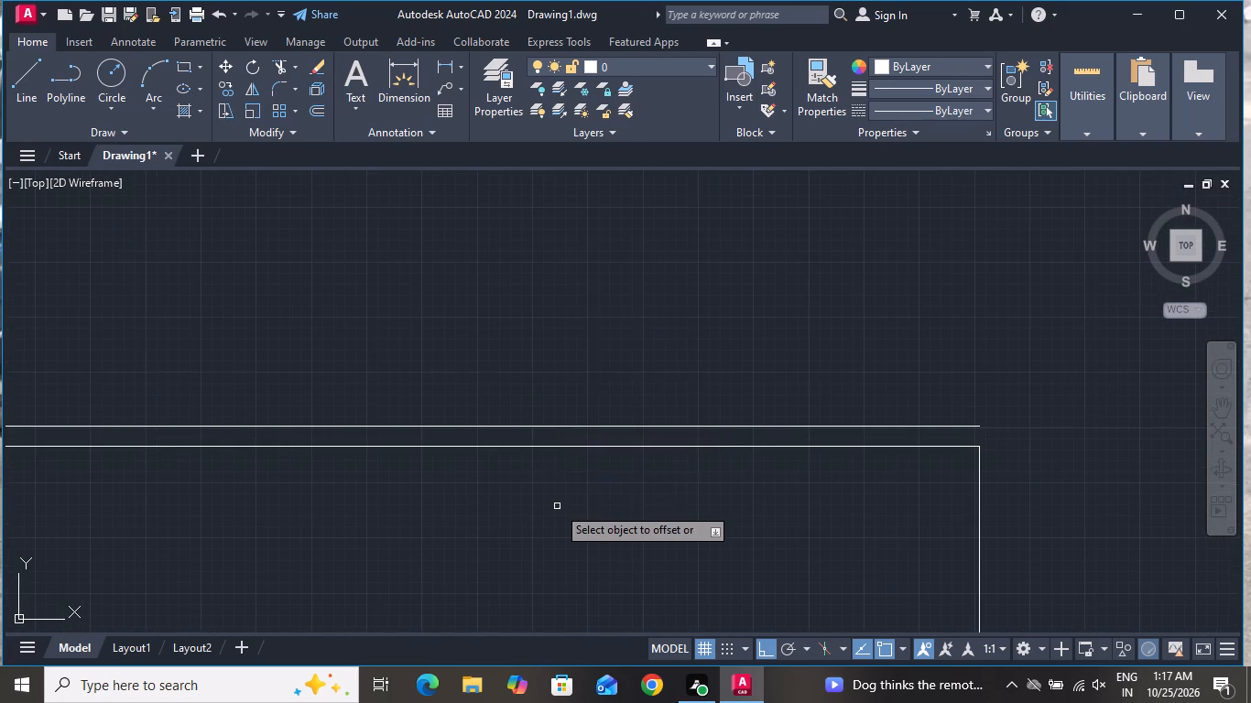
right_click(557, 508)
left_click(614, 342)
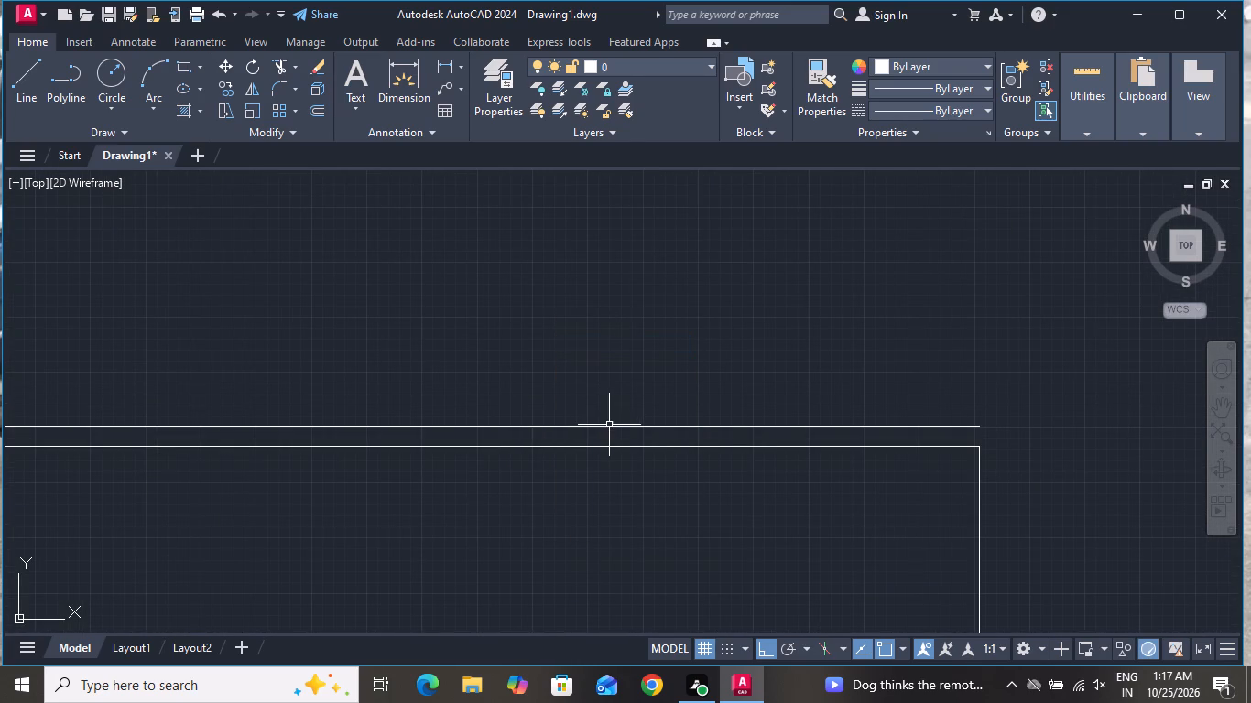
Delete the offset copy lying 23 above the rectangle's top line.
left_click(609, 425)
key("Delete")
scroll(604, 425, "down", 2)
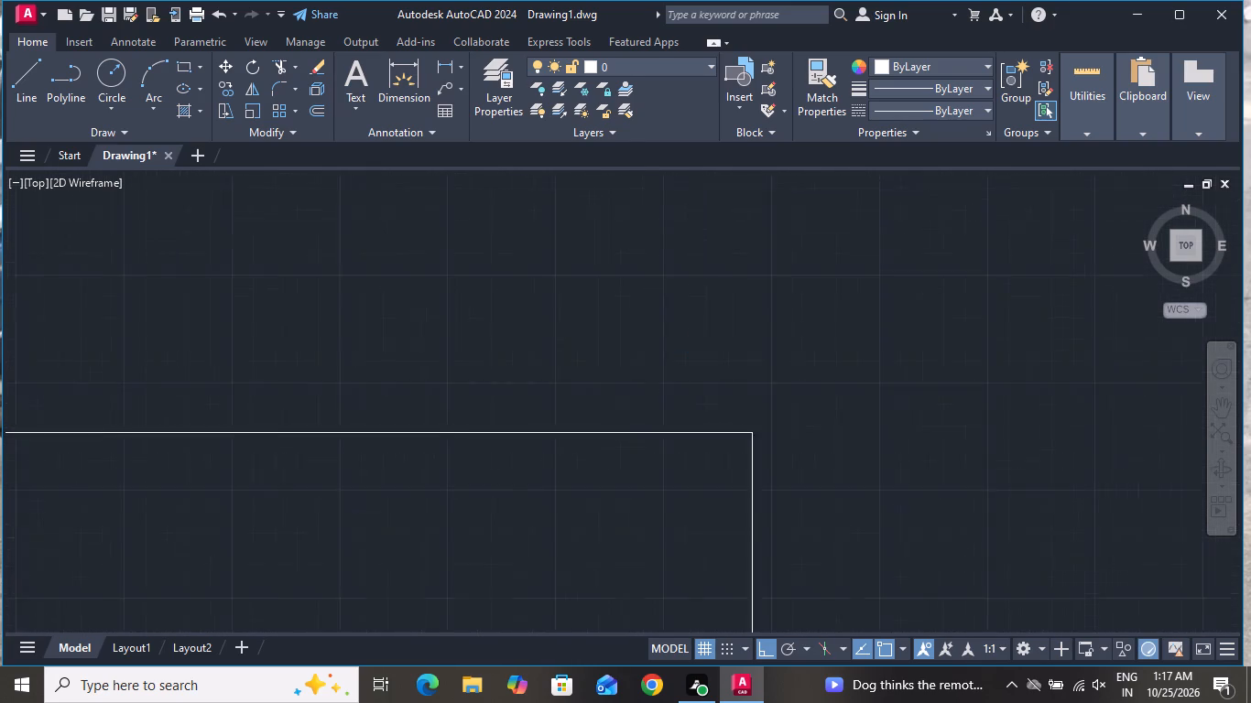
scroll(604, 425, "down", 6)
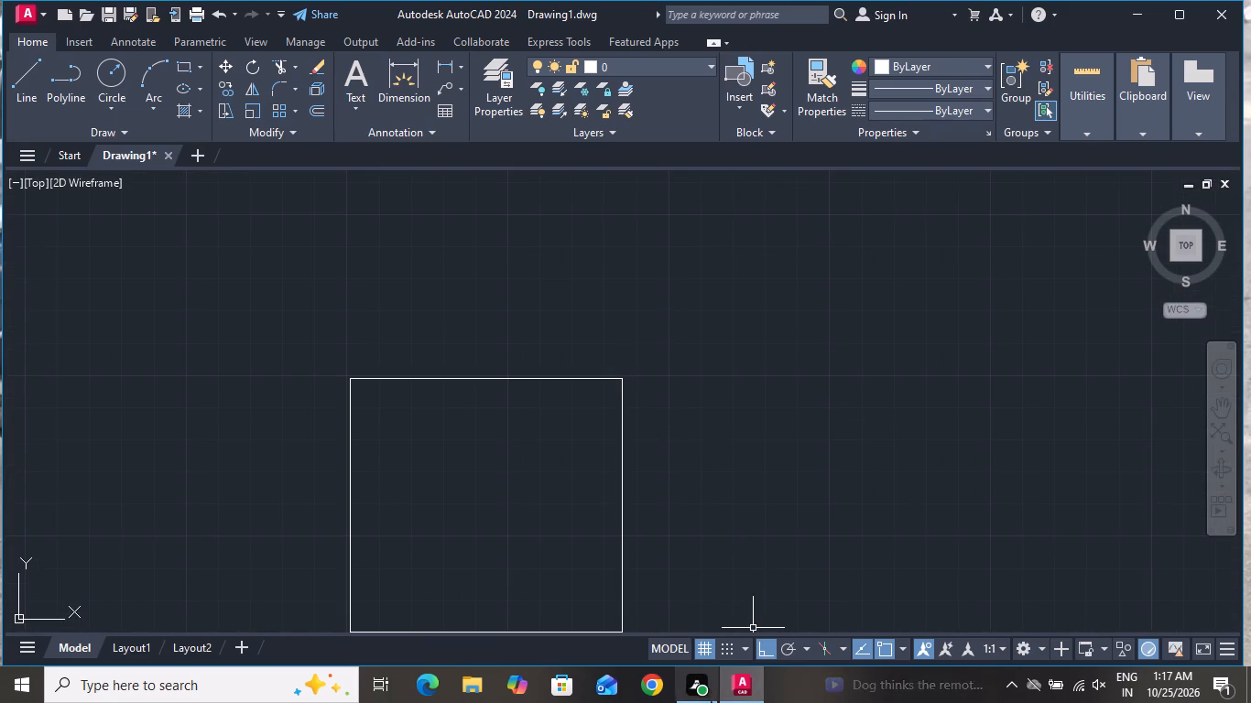
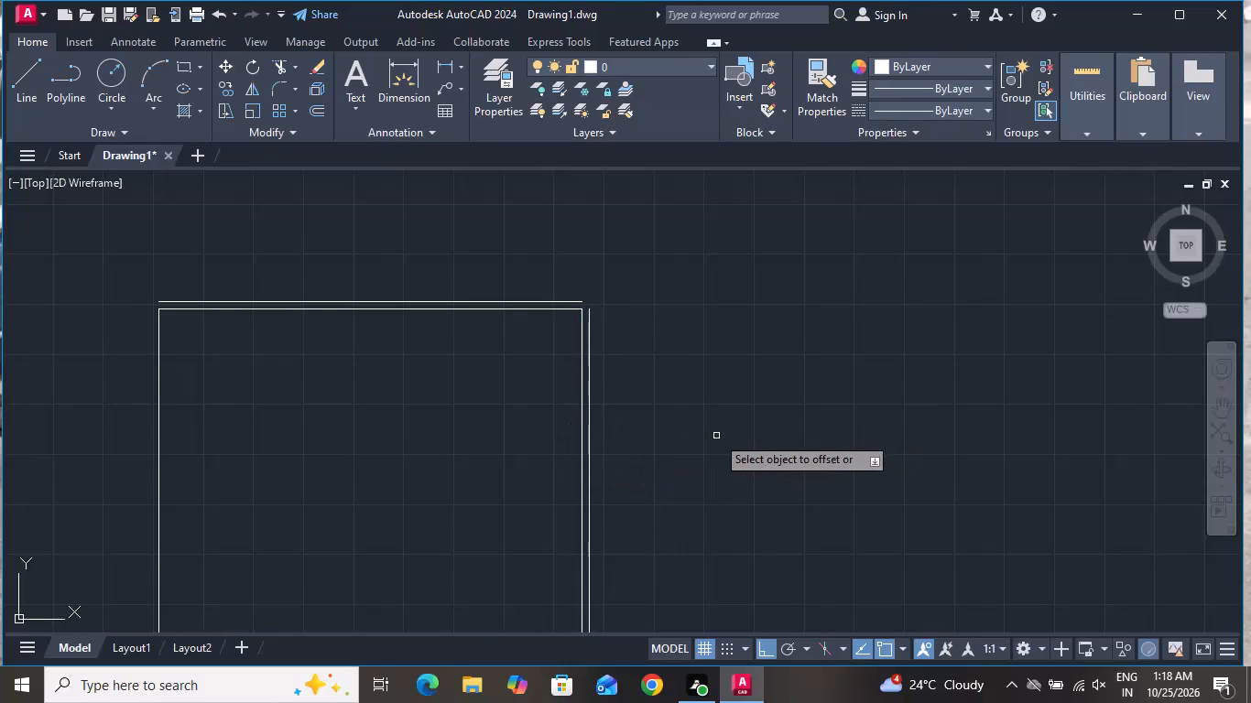
Offset the rectangle's left and bottom lines outward by the current offset distance and end the offset command.
scroll(687, 416, "down", 1)
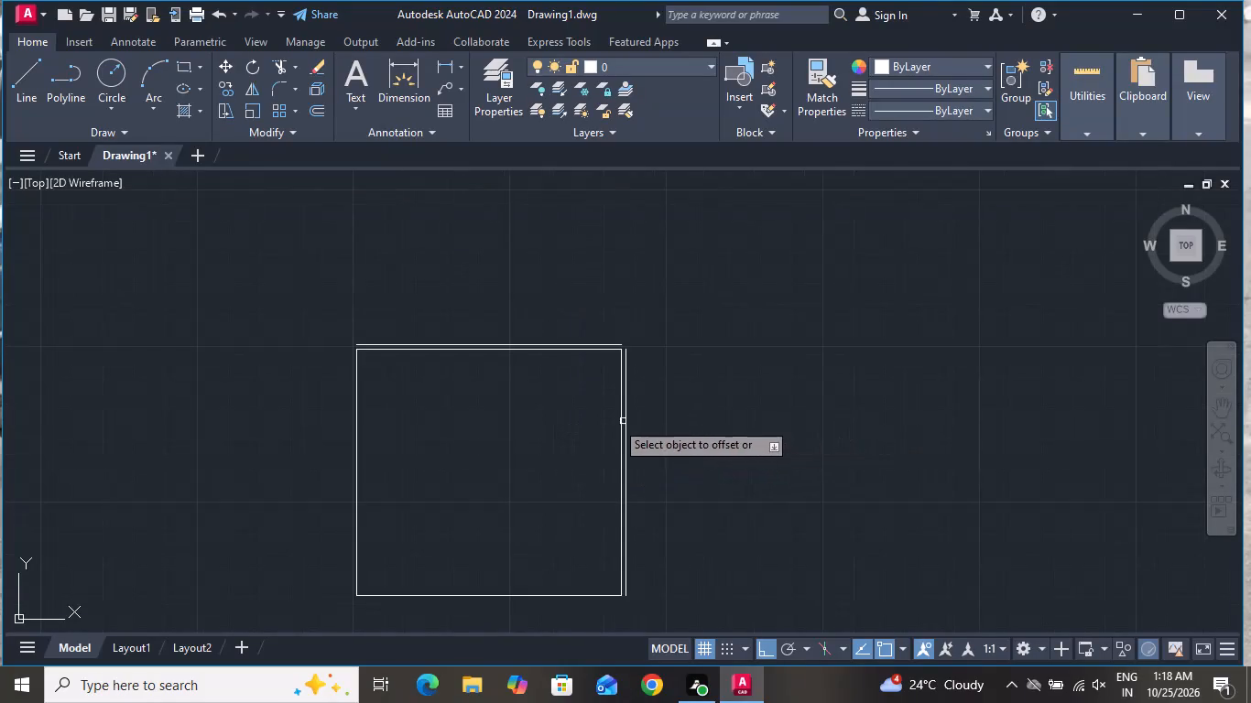
left_click(358, 432)
left_click(324, 442)
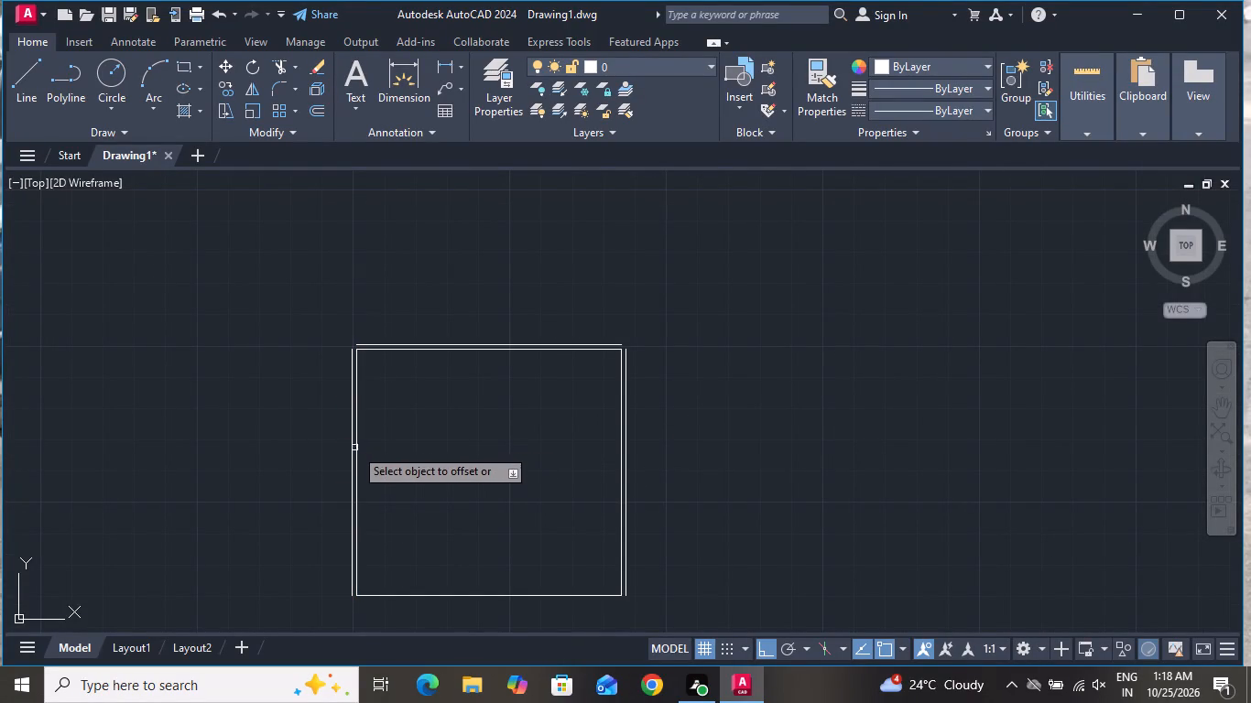
scroll(423, 438, "down", 2)
scroll(438, 504, "up", 3)
left_click(431, 490)
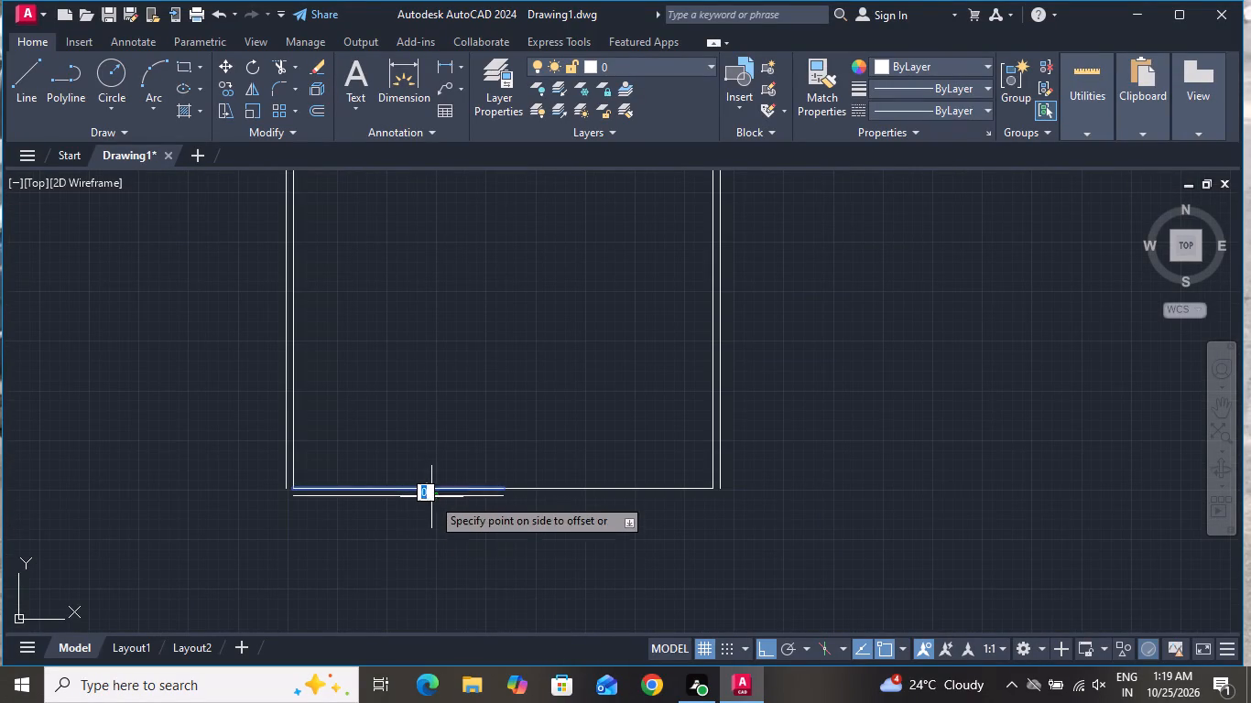
left_click(436, 532)
left_click(530, 489)
left_click(543, 523)
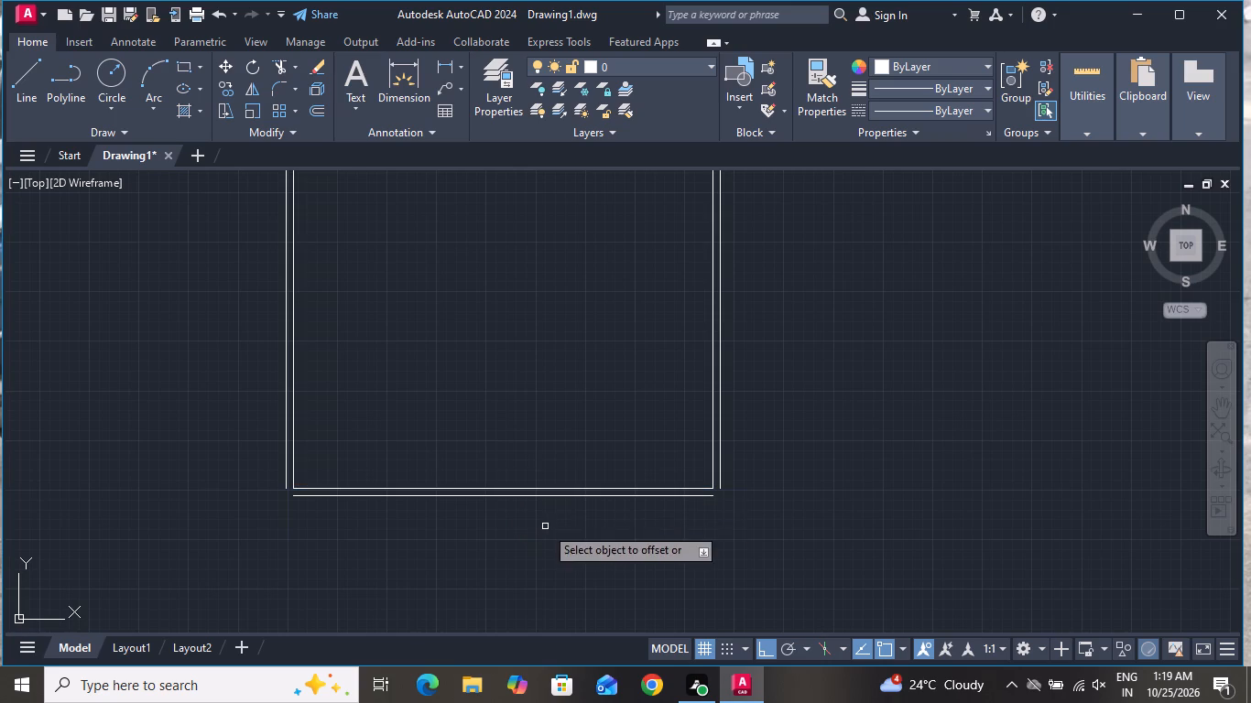
right_click(519, 433)
left_click(526, 455)
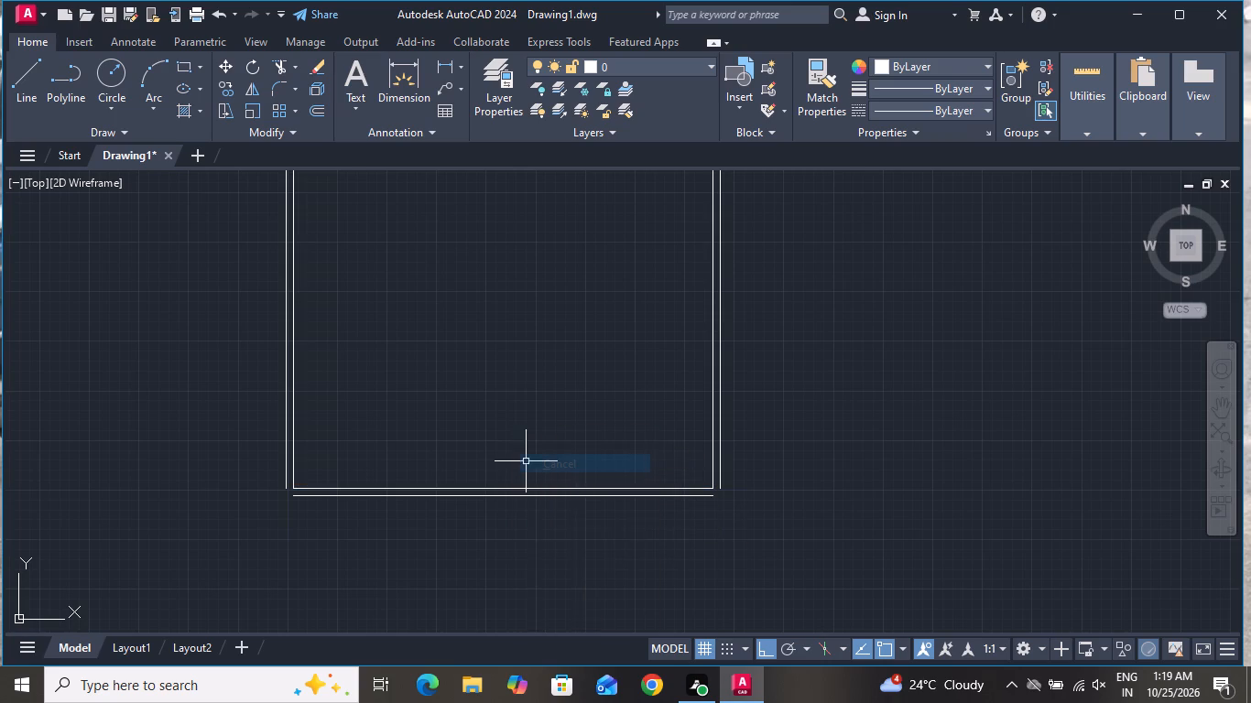
Fillet the outer top and outer left wall lines into a sharp top-left corner.
scroll(526, 461, "down", 2)
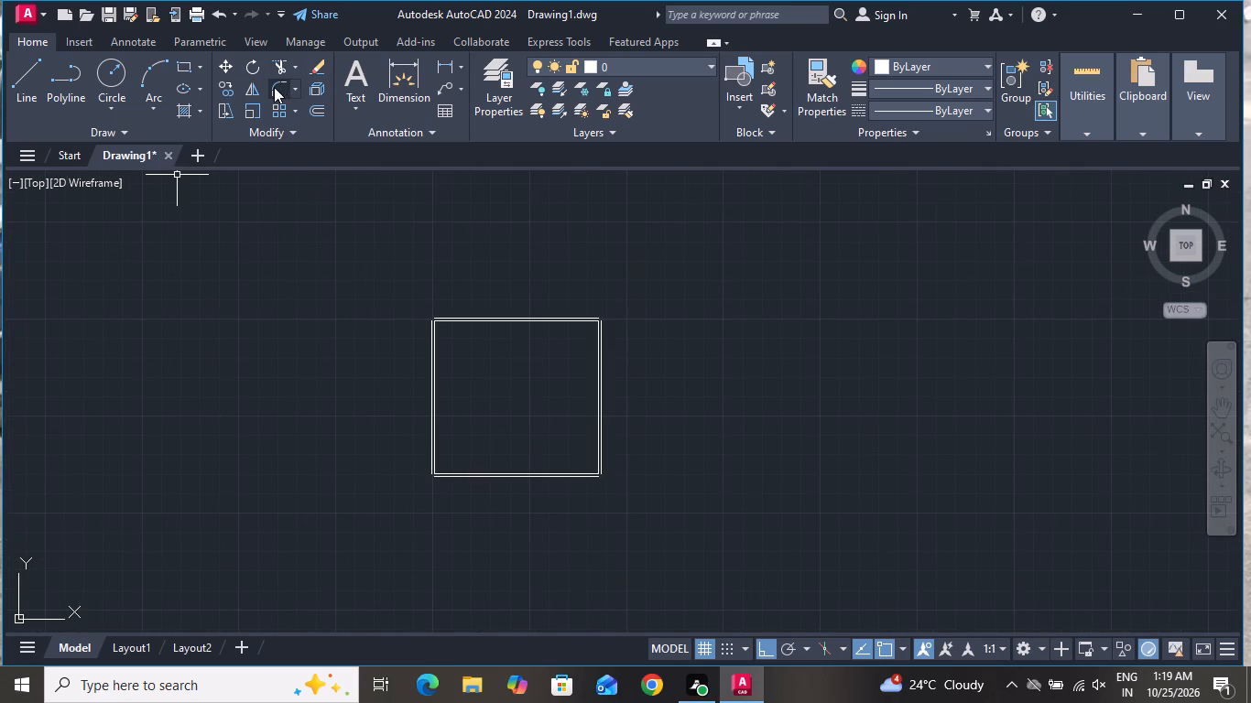
left_click(274, 87)
scroll(414, 286, "up", 3)
scroll(500, 384, "up", 2)
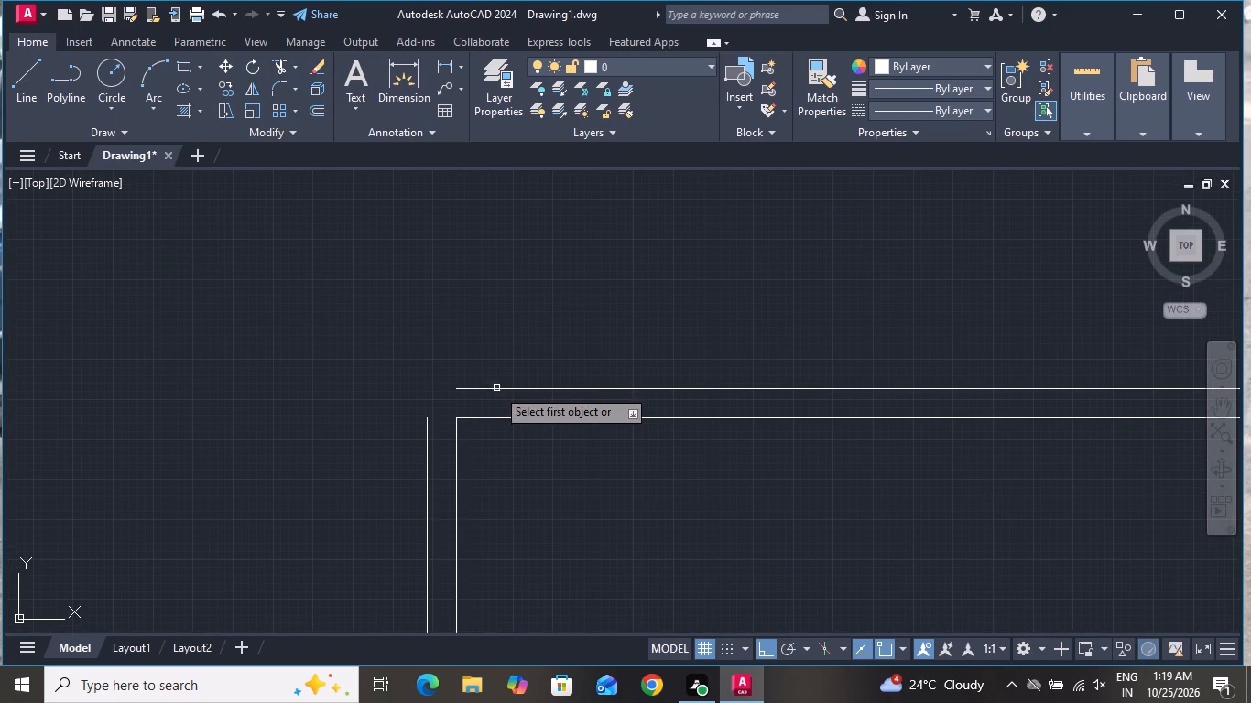
left_click(488, 390)
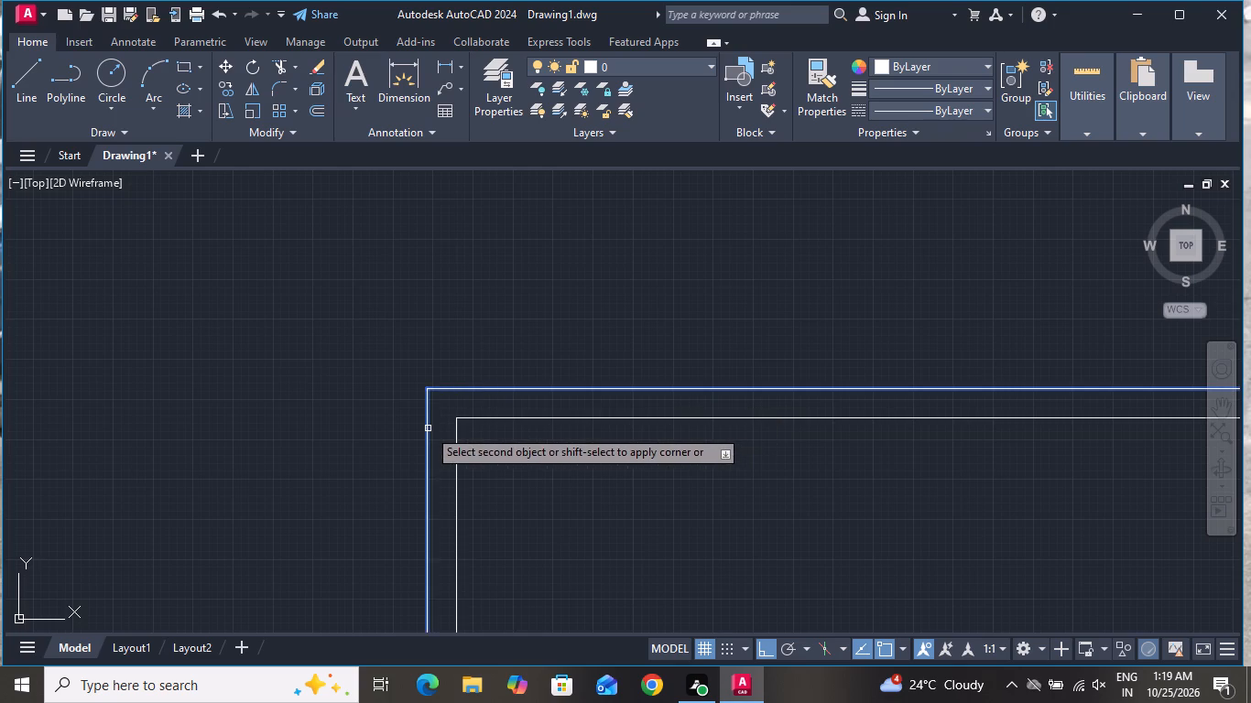
left_click(428, 427)
Fillet the outer top and outer right wall lines into a sharp top-right corner.
left_click(281, 83)
scroll(397, 226, "down", 3)
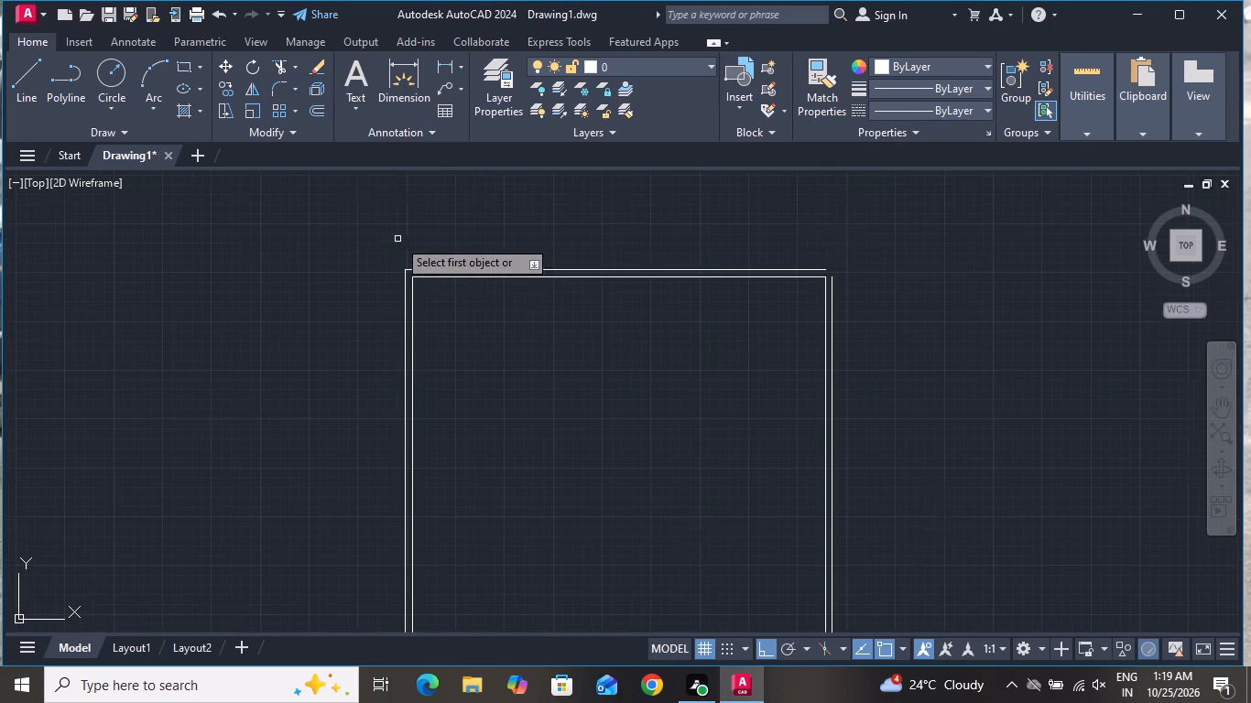
scroll(845, 256, "up", 3)
left_click(768, 288)
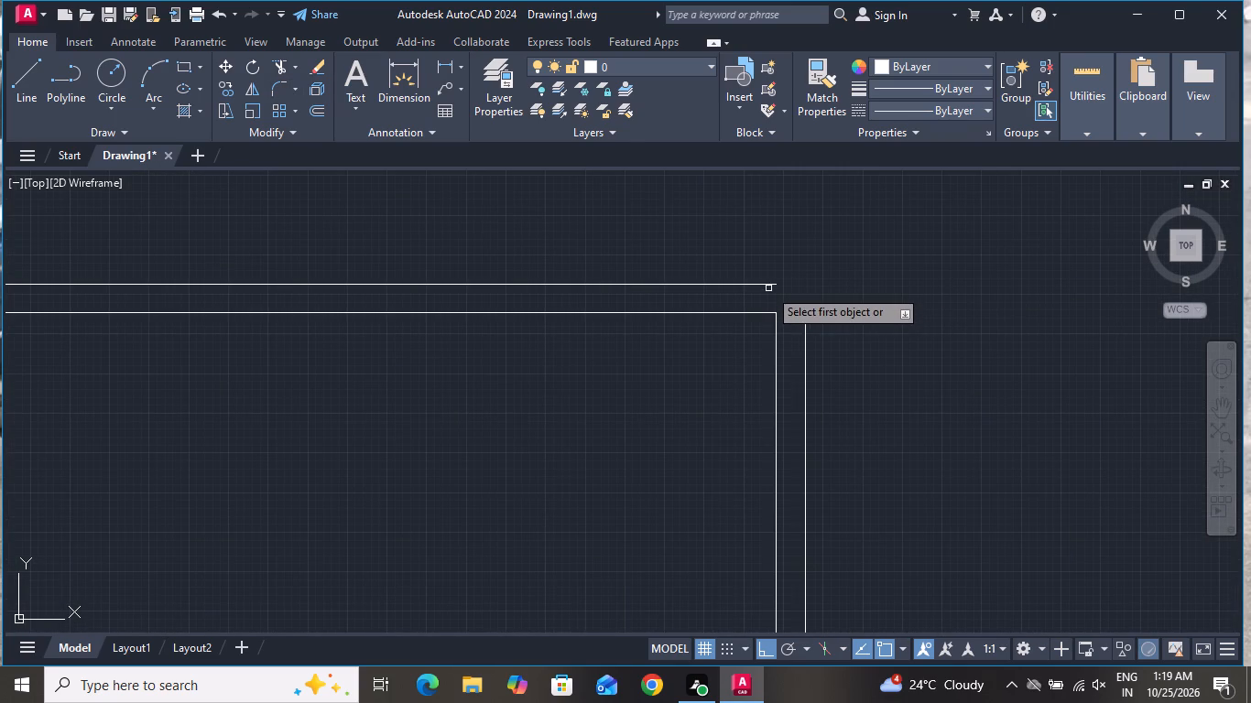
left_click(768, 285)
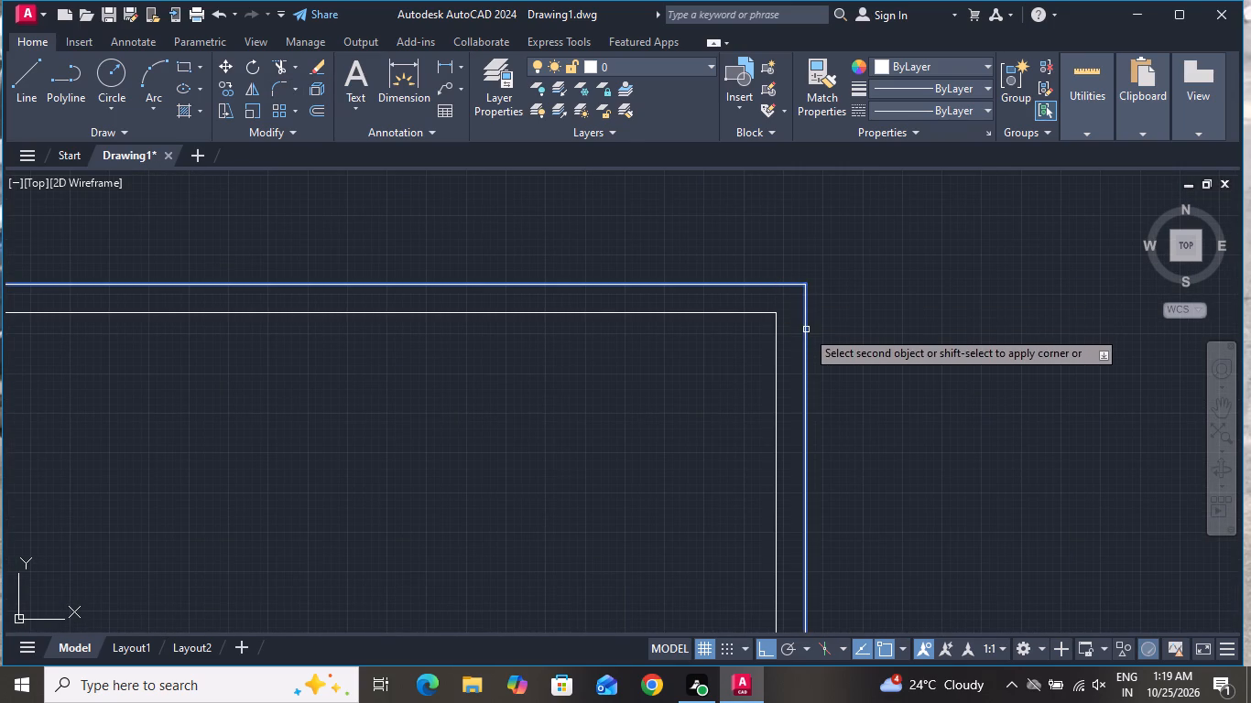
left_click(808, 330)
left_click(806, 319)
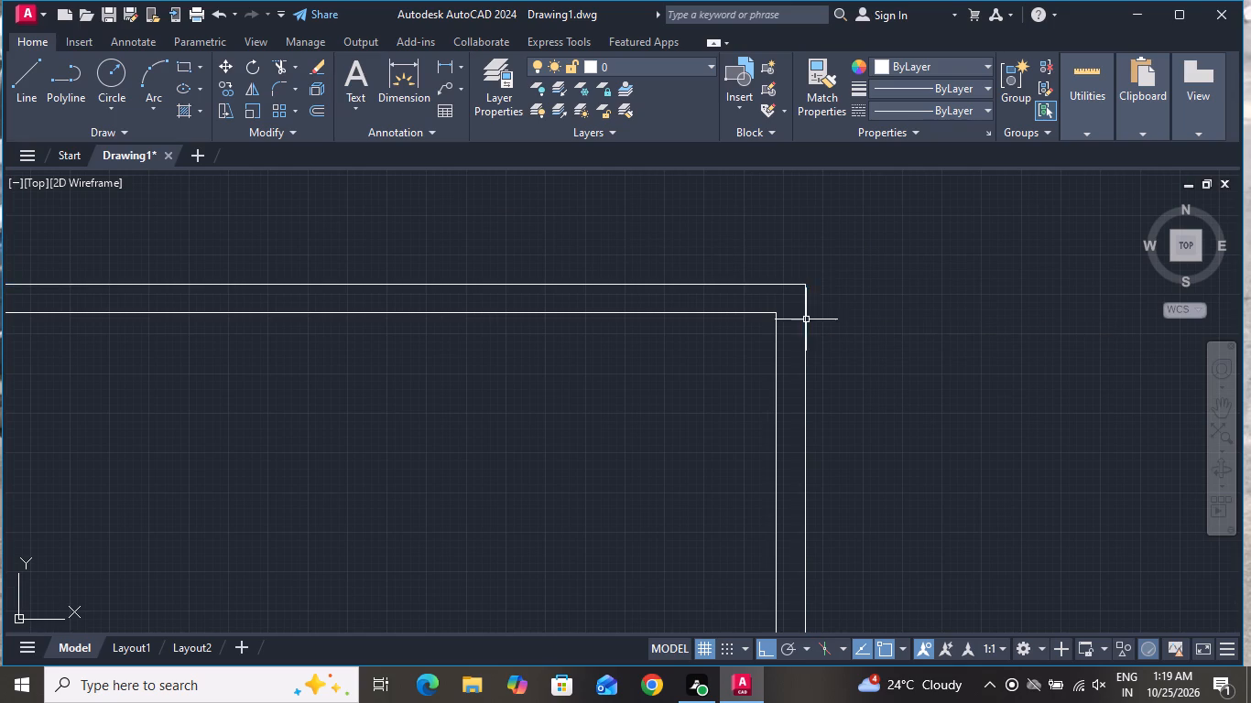
Fillet the outer left and outer bottom wall lines into a sharp bottom-left corner.
left_click(277, 82)
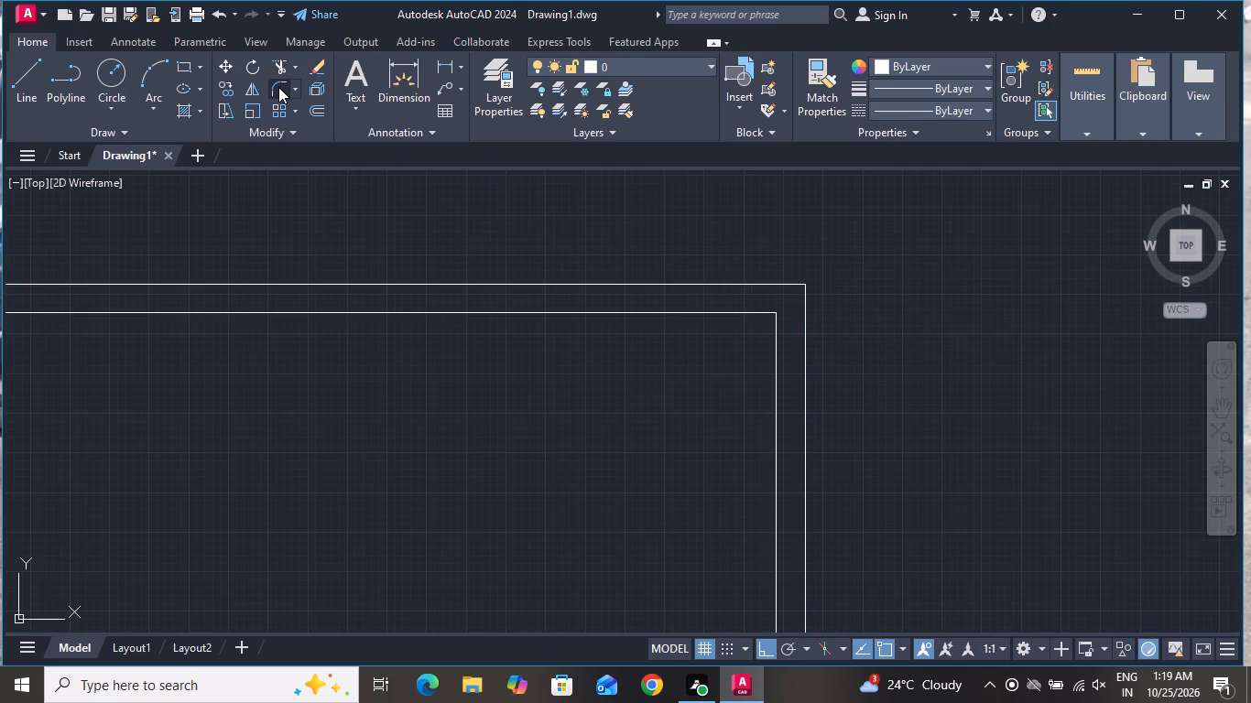
scroll(424, 167, "down", 3)
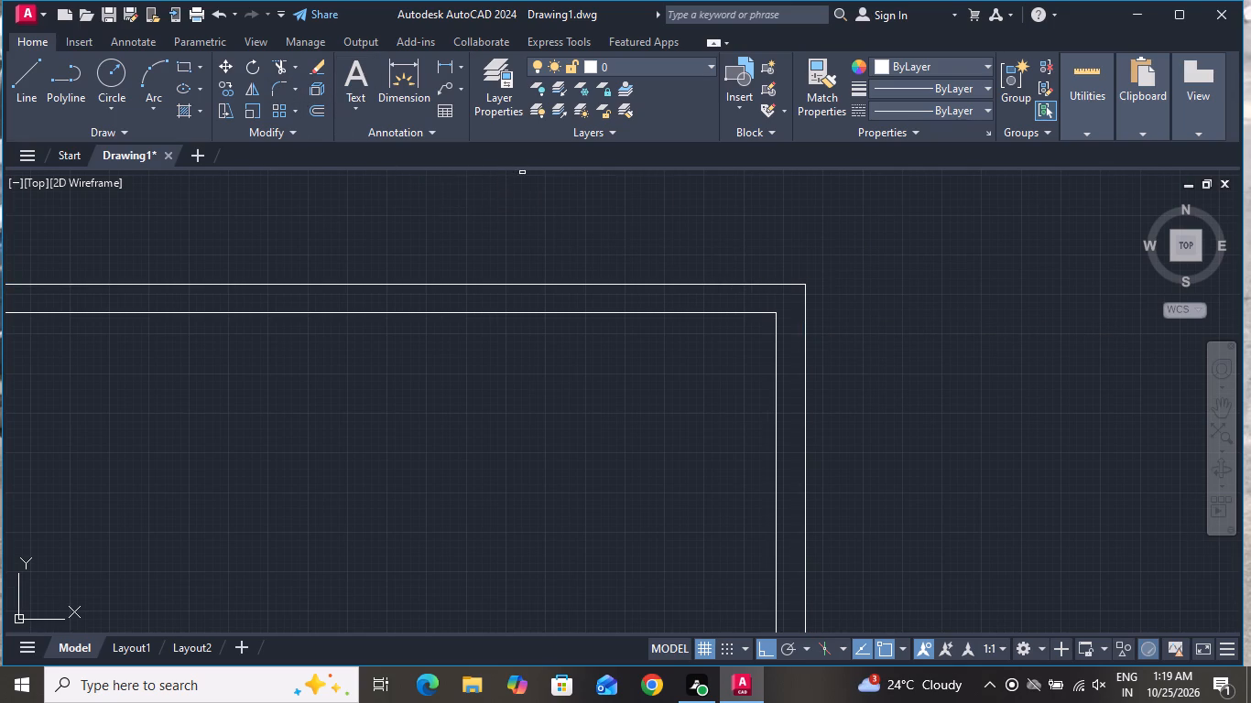
scroll(528, 173, "down", 5)
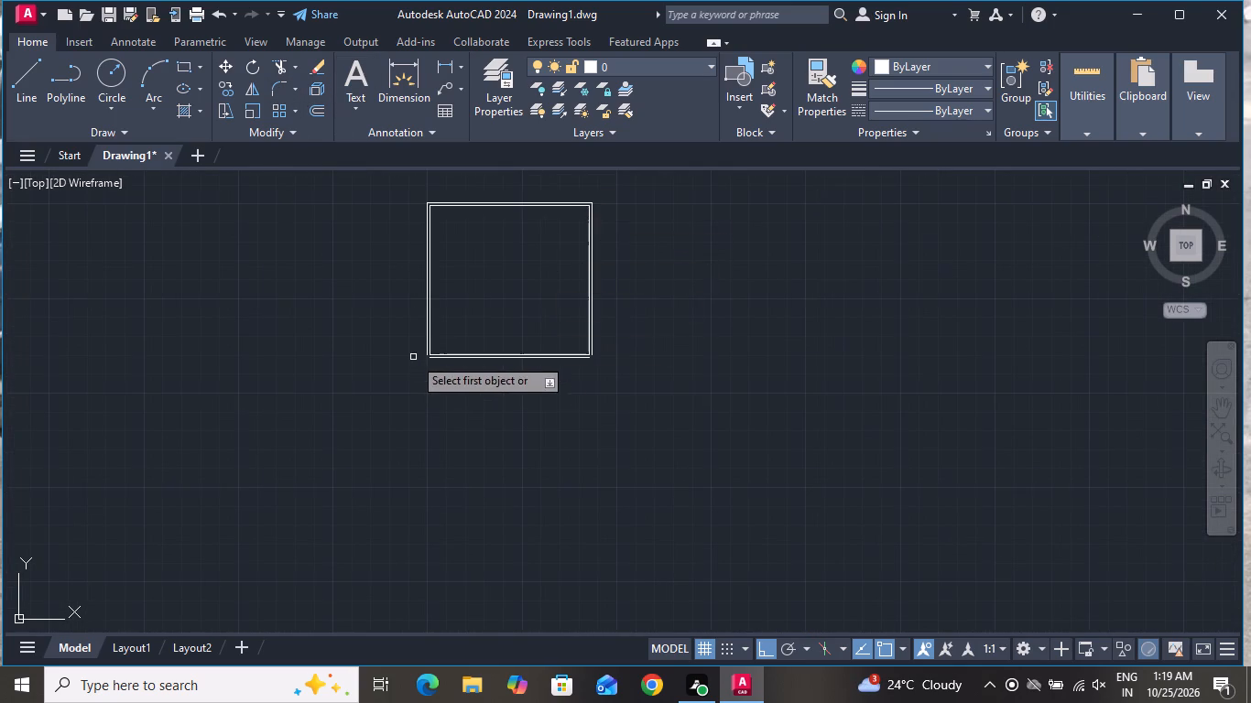
scroll(416, 350, "up", 4)
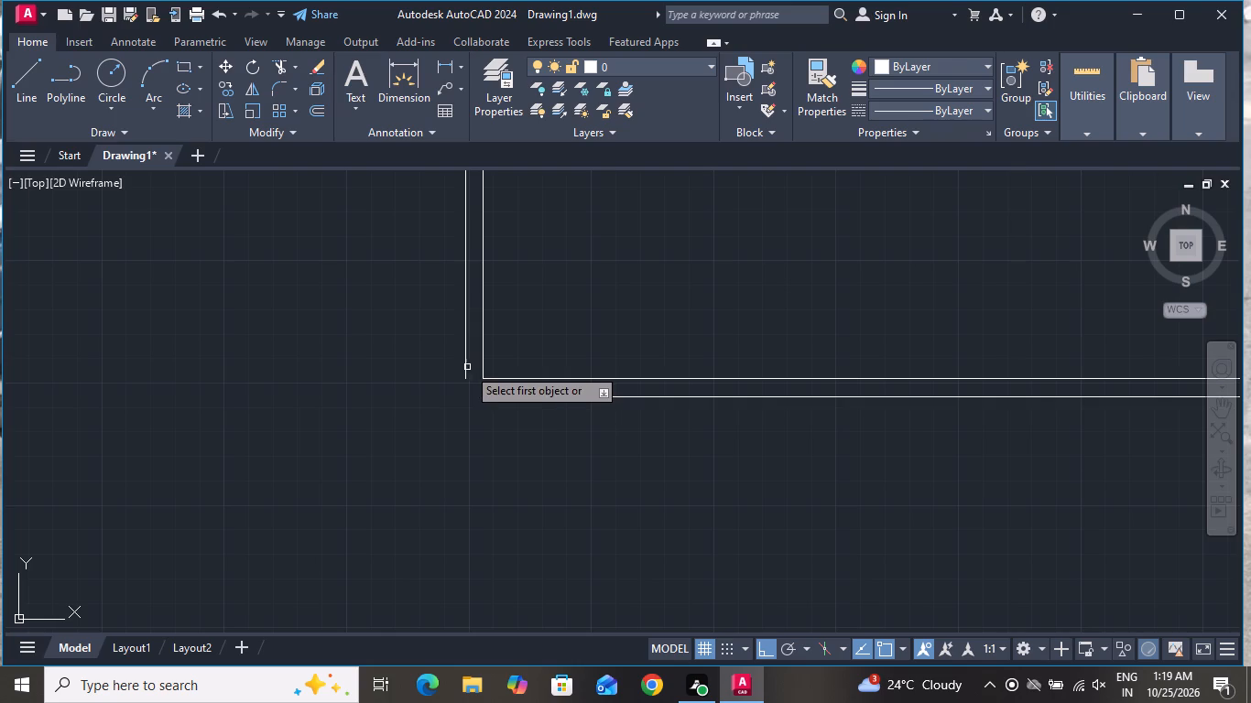
left_click(465, 370)
left_click(496, 399)
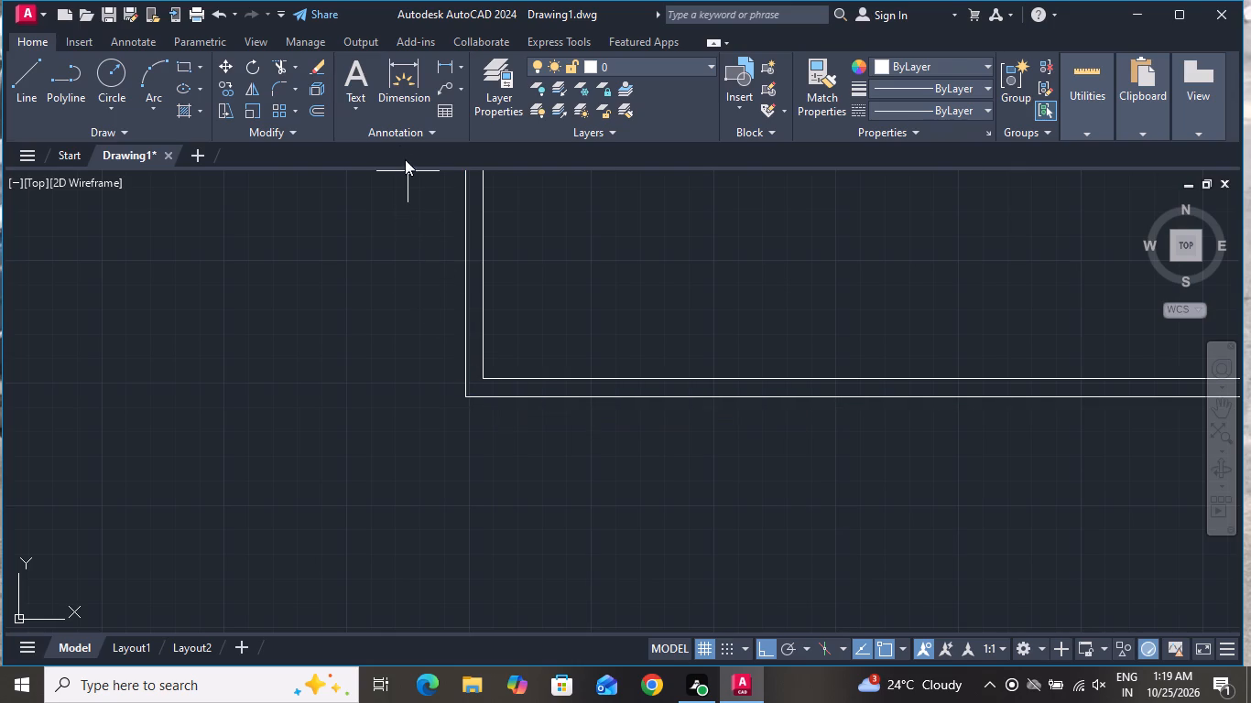
Fillet the outer right and outer bottom wall lines into a sharp bottom-right corner.
left_click(282, 84)
scroll(318, 283, "down", 1)
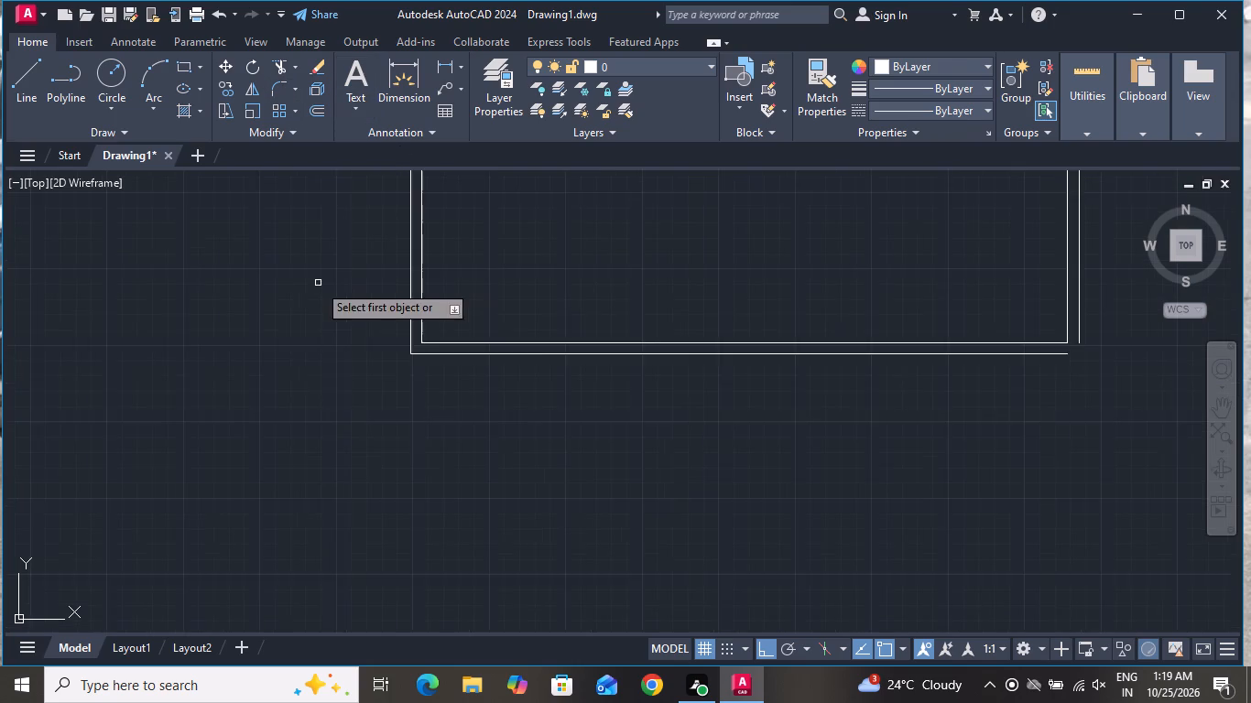
scroll(318, 285, "down", 1)
scroll(825, 321, "up", 2)
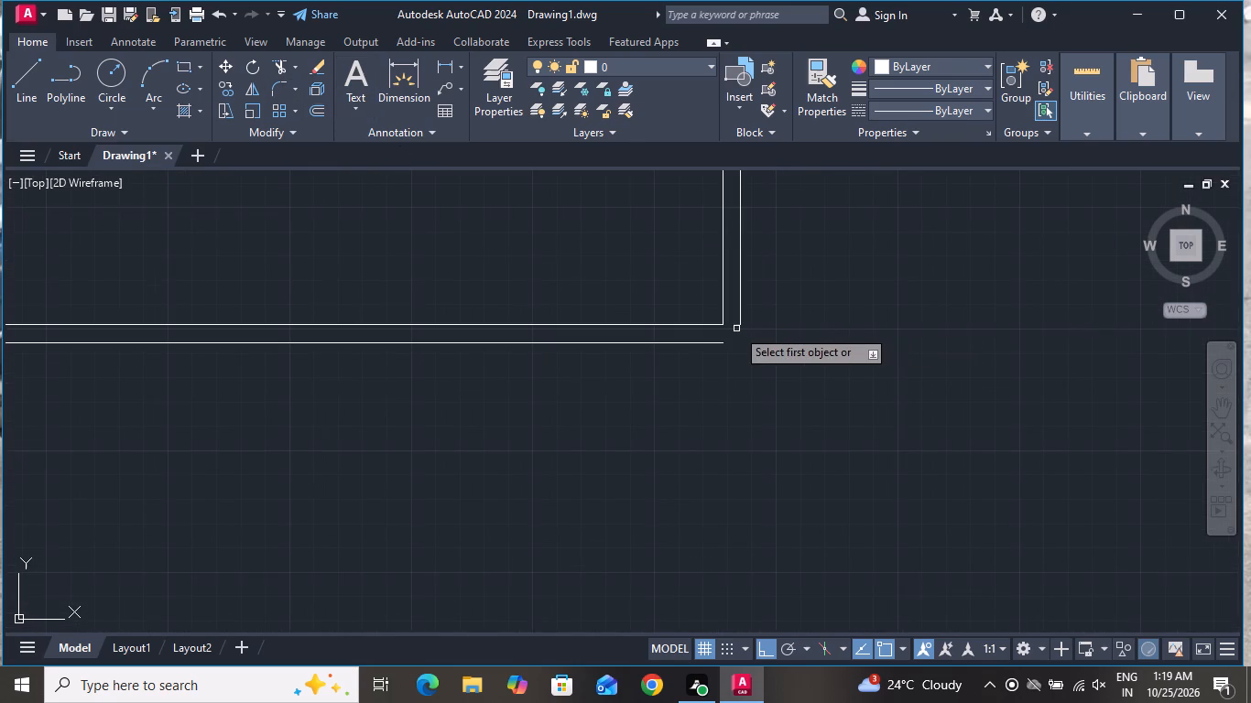
left_click(739, 321)
left_click(709, 345)
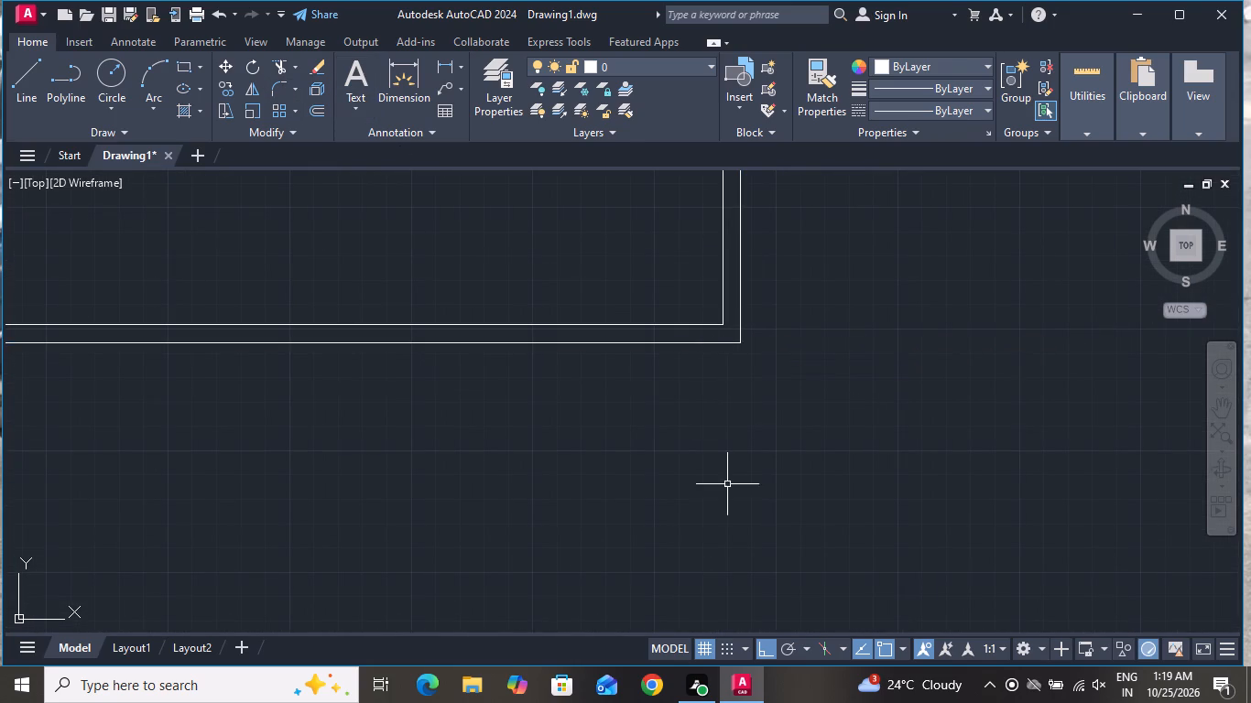
Offset the inner left wall line with the Through option to a point about a third of the way across the plan's interior.
scroll(727, 487, "down", 3)
scroll(736, 222, "up", 1)
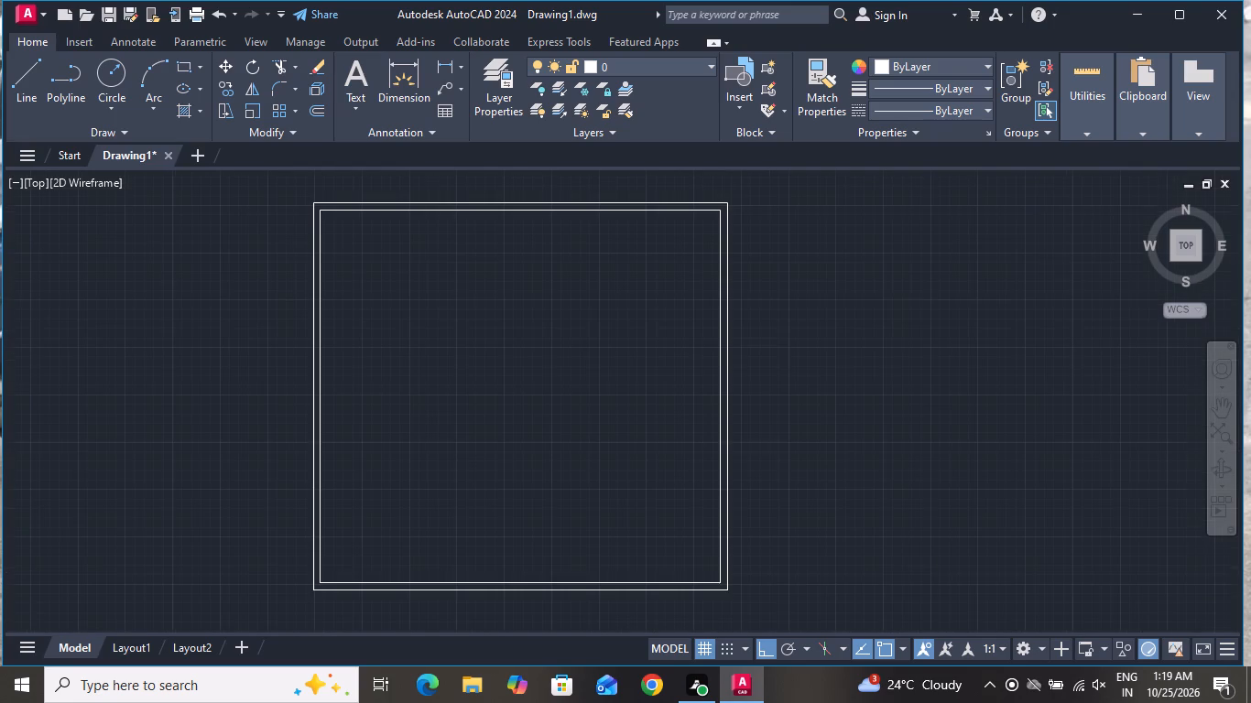
scroll(736, 222, "up", 1)
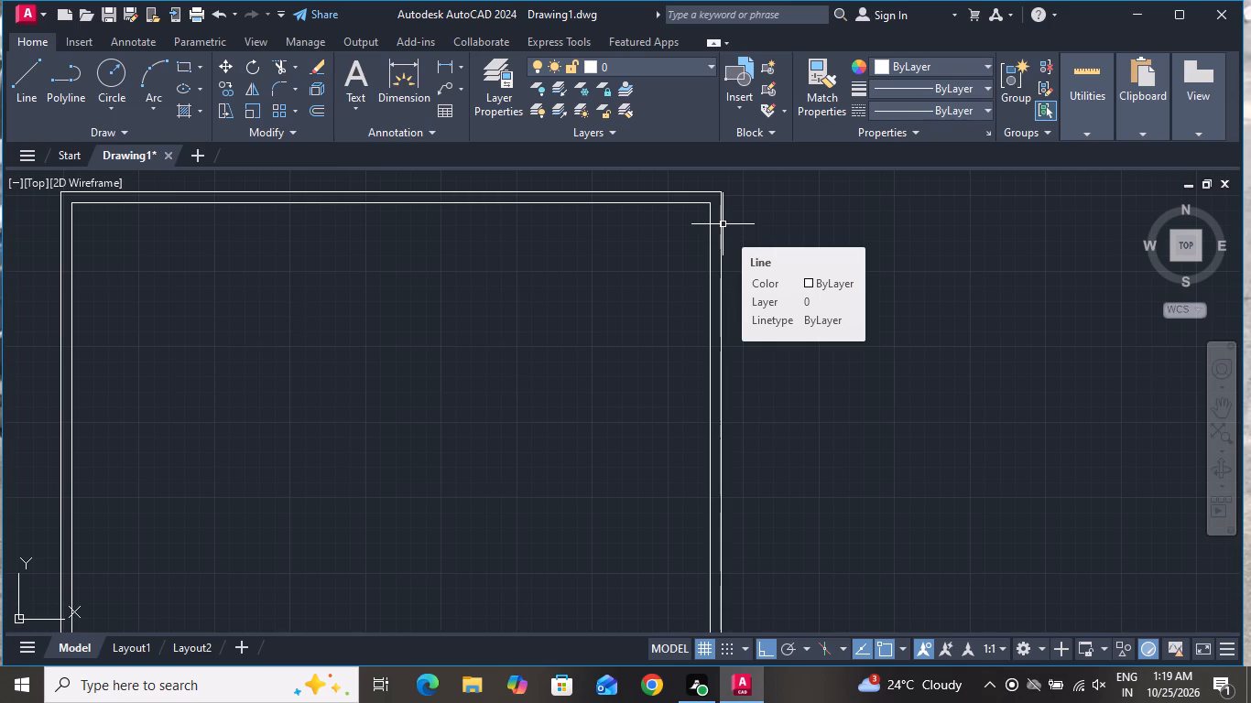
scroll(673, 288, "down", 1)
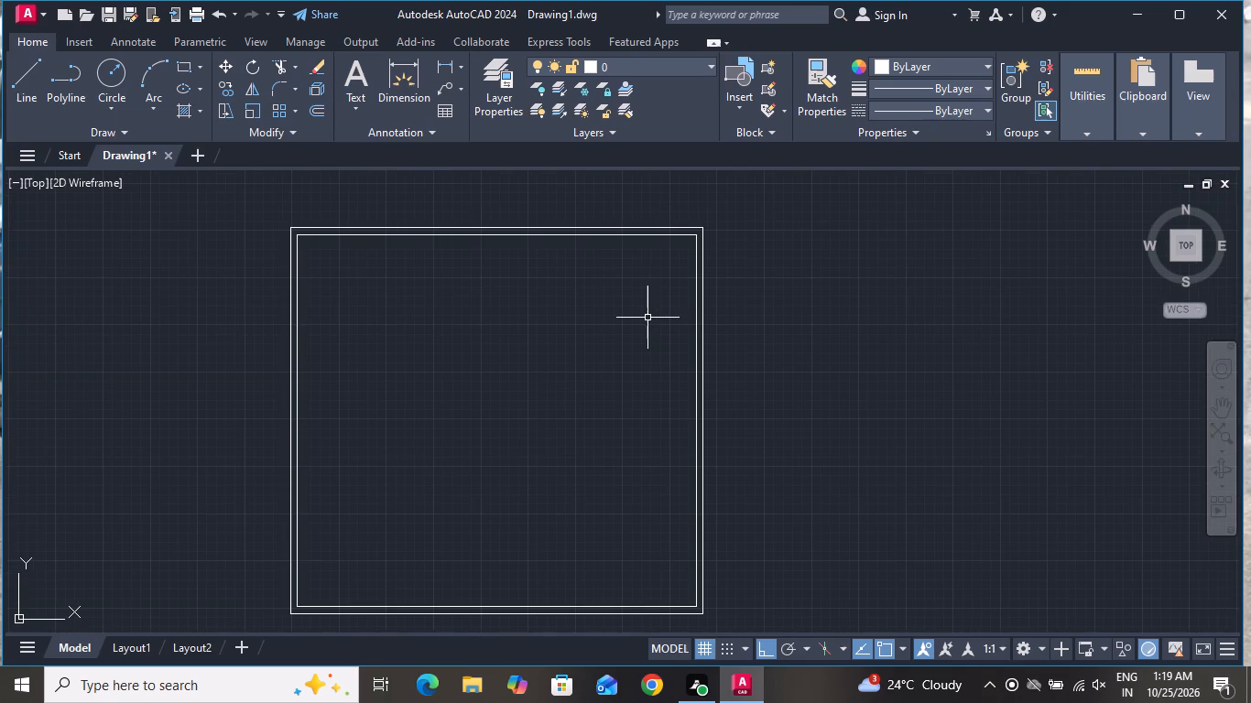
type("O T")
key("space")
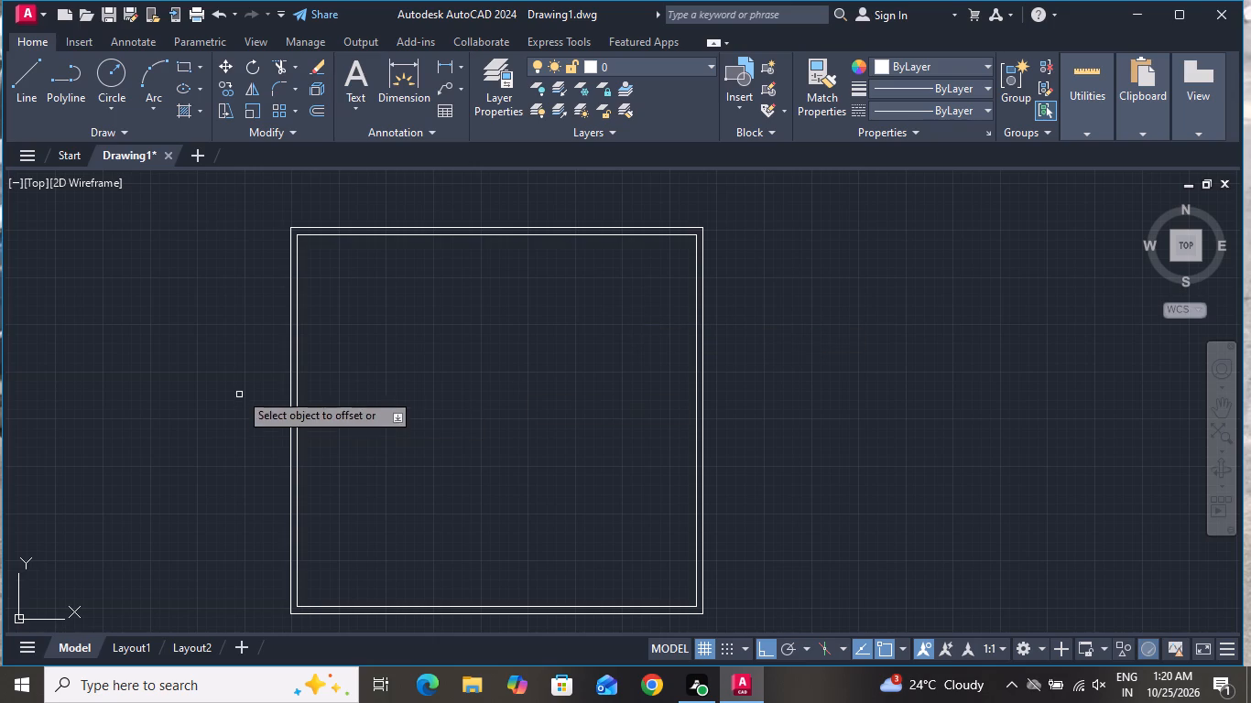
scroll(321, 352, "up", 2)
scroll(289, 360, "down", 2)
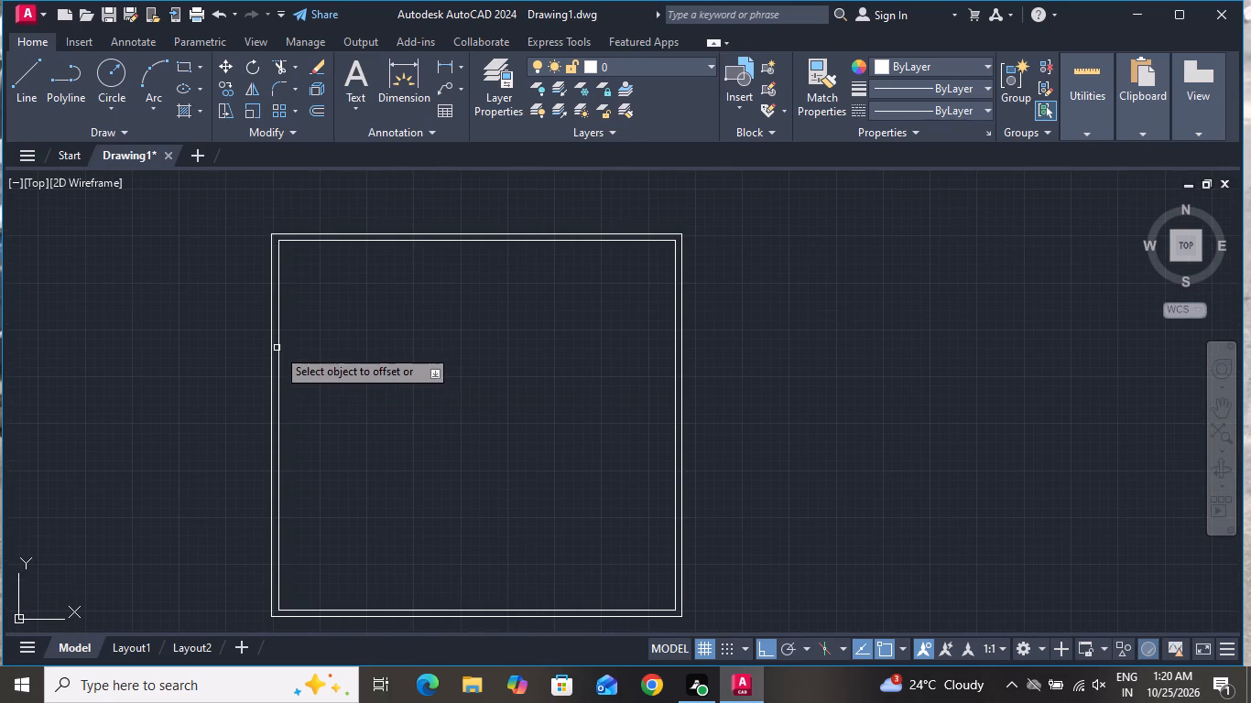
left_click(277, 348)
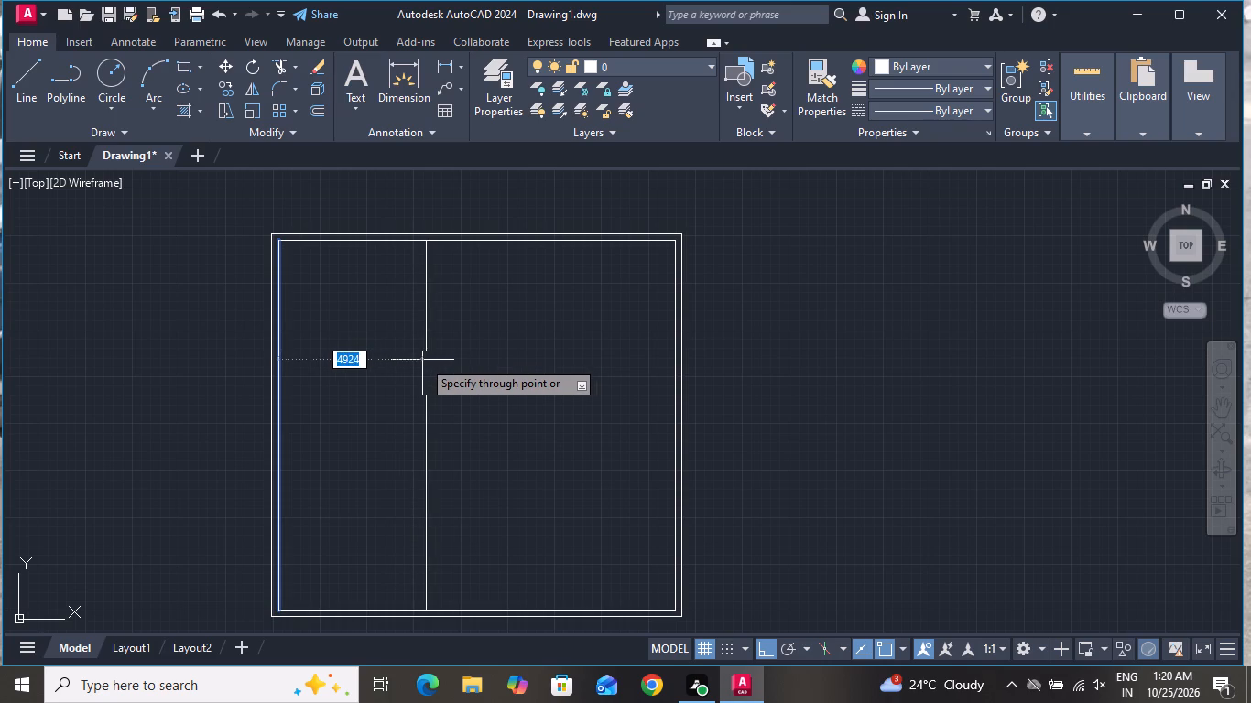
left_click(418, 356)
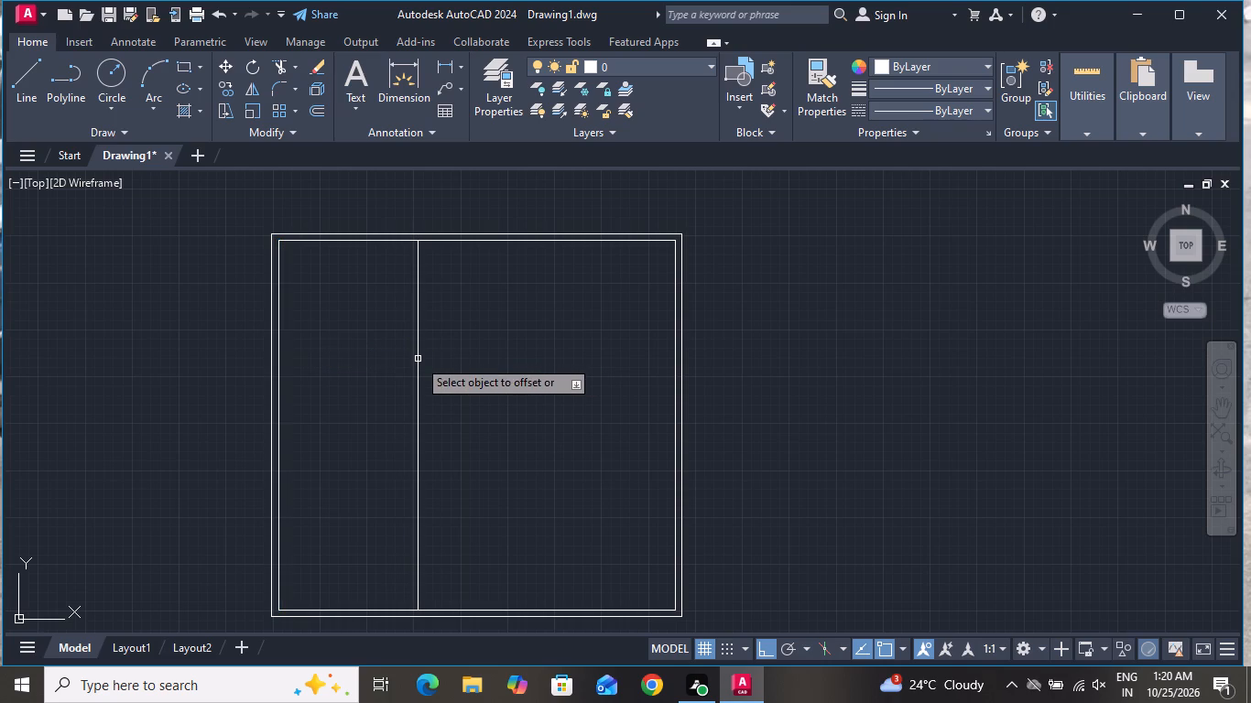
Offset the vertical partition line 228.6 mm to the right to form a double-line wall.
left_click(418, 359)
left_click(426, 360)
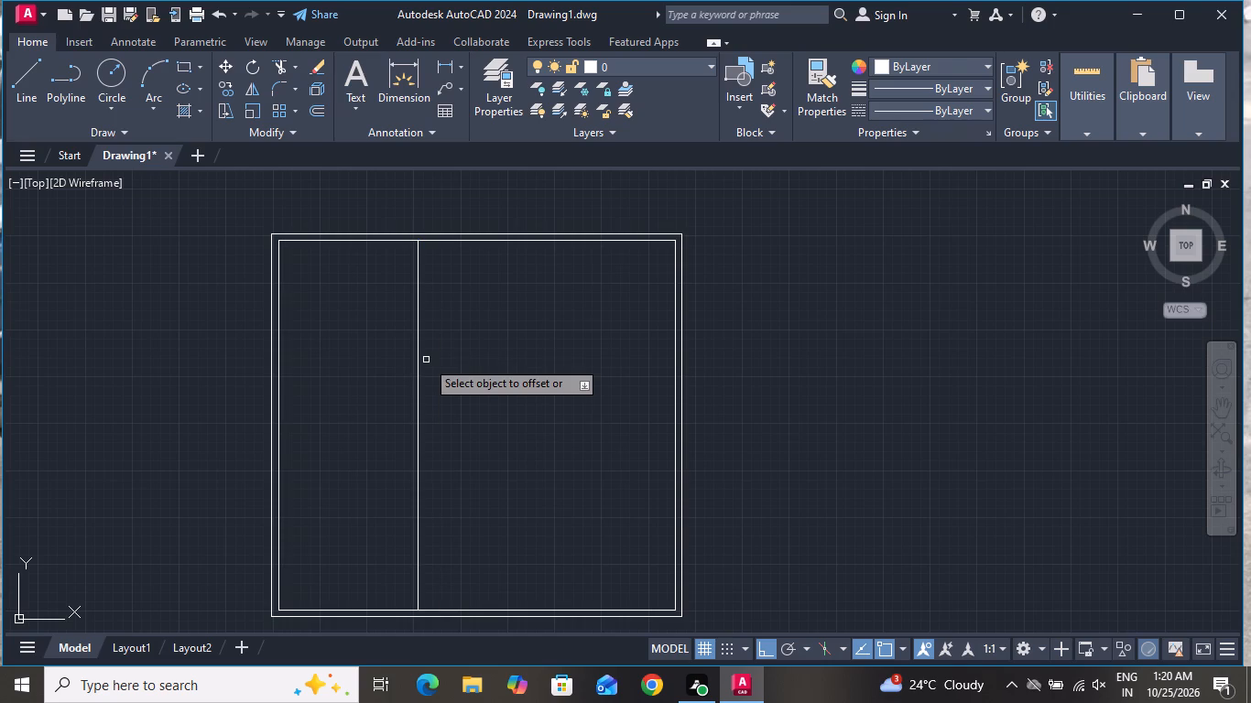
left_click(418, 367)
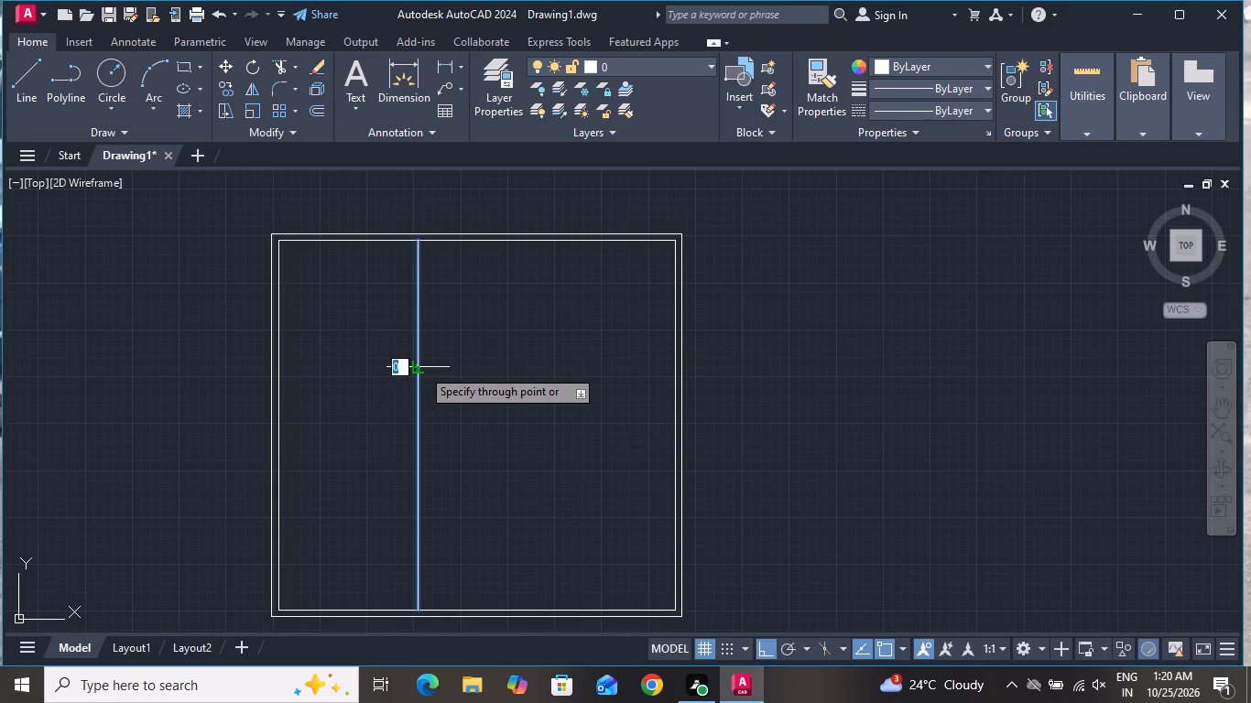
scroll(429, 368, "up", 2)
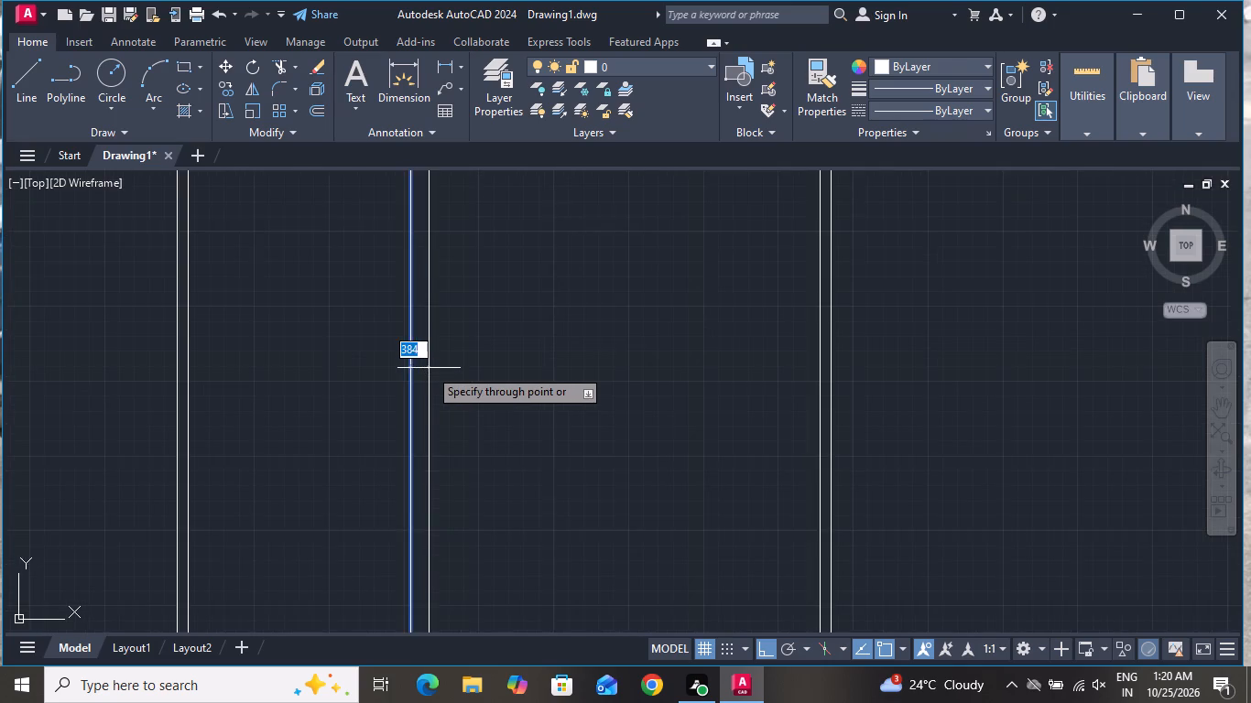
scroll(429, 368, "down", 2)
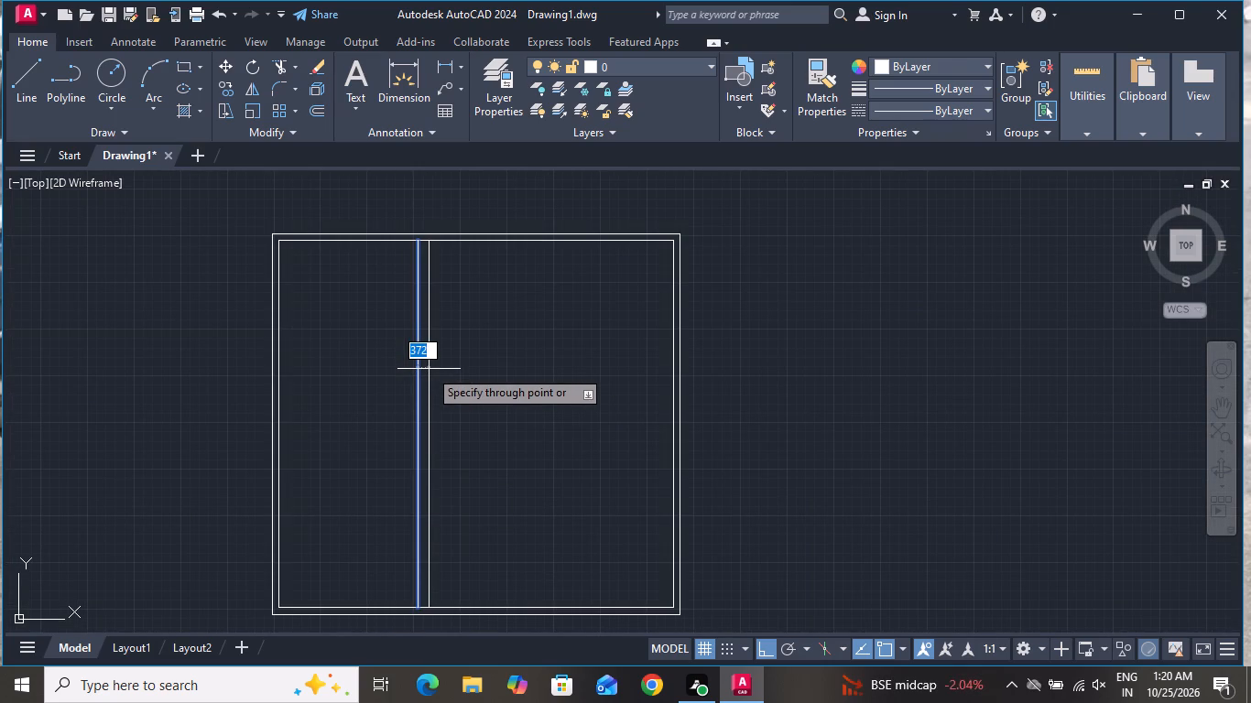
scroll(427, 372, "up", 1)
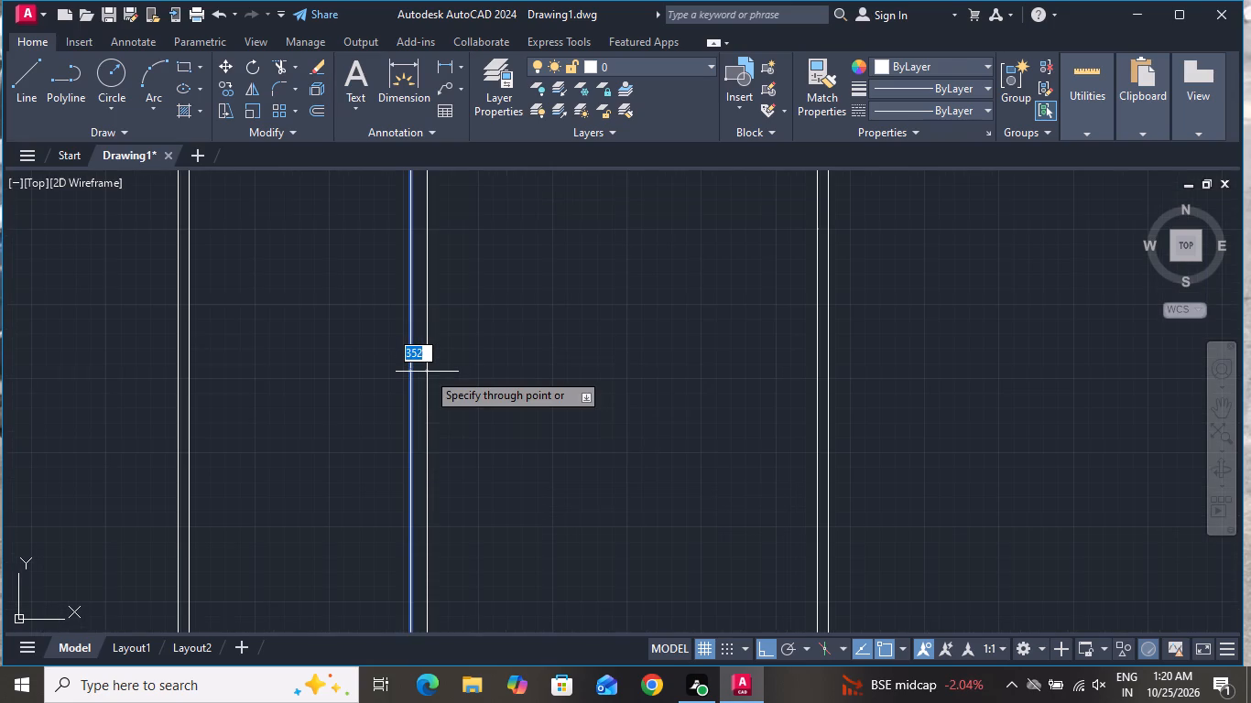
scroll(427, 372, "down", 2)
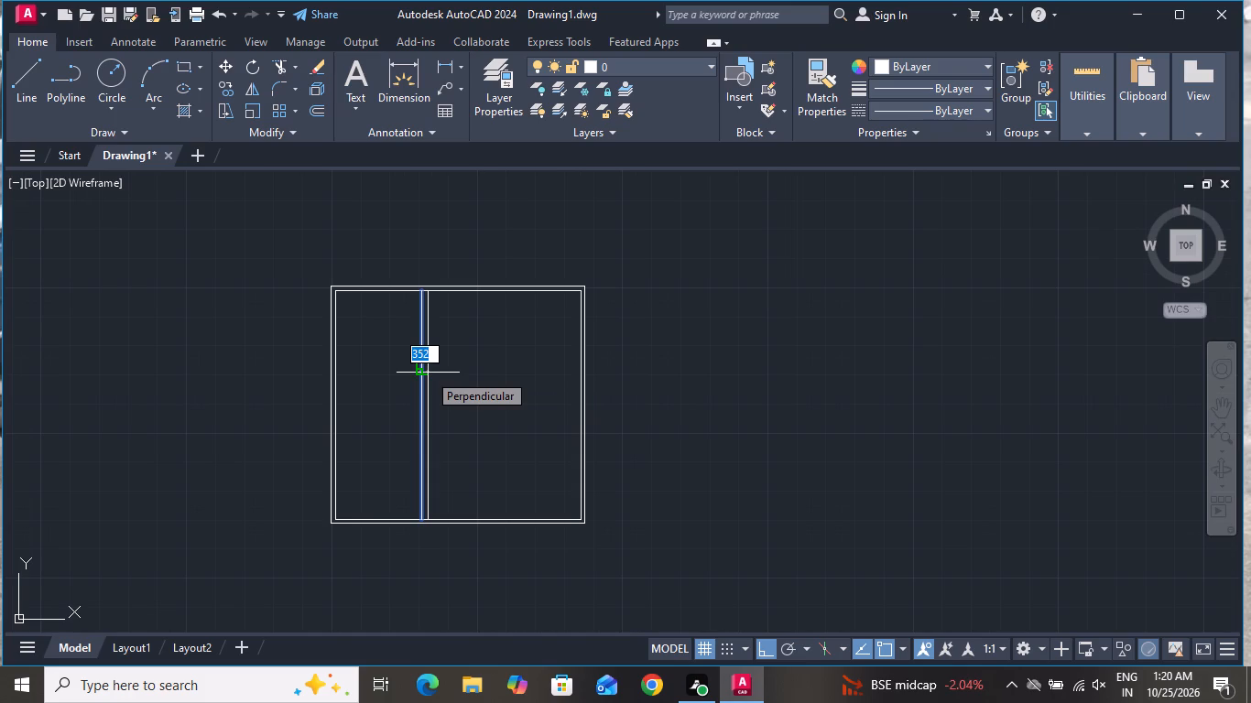
type("22")
key("8")
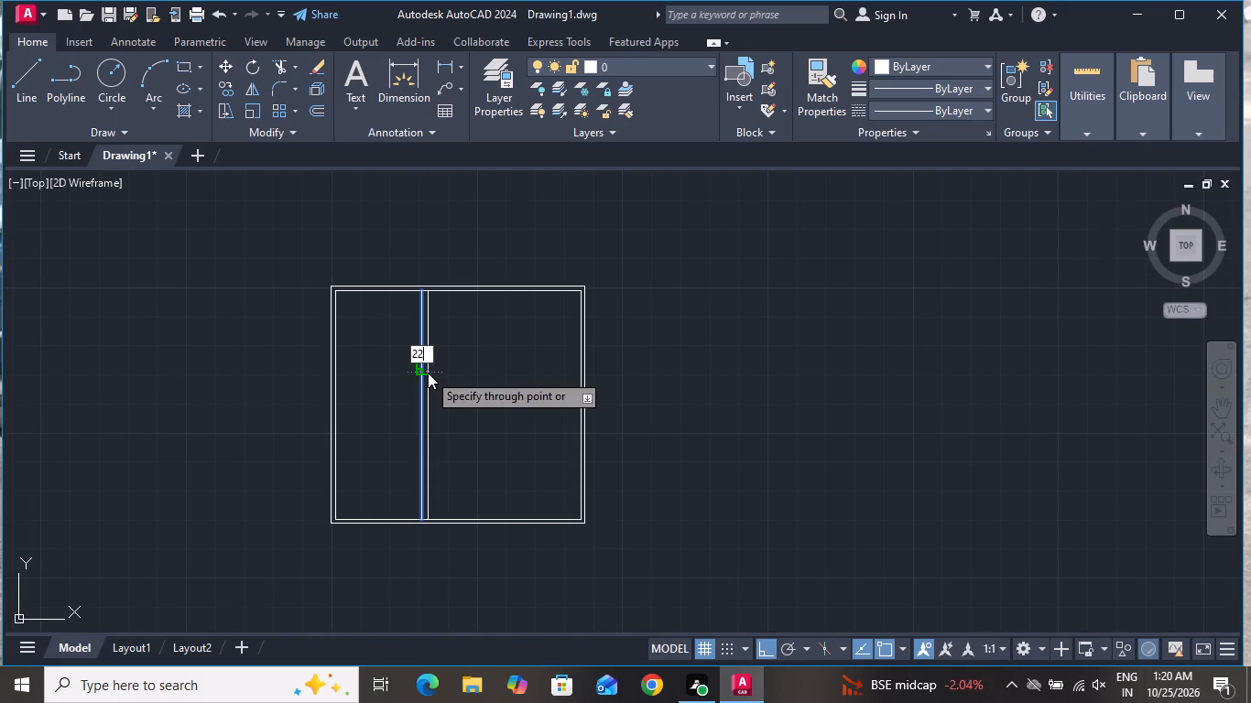
key("period")
key("6")
key("space")
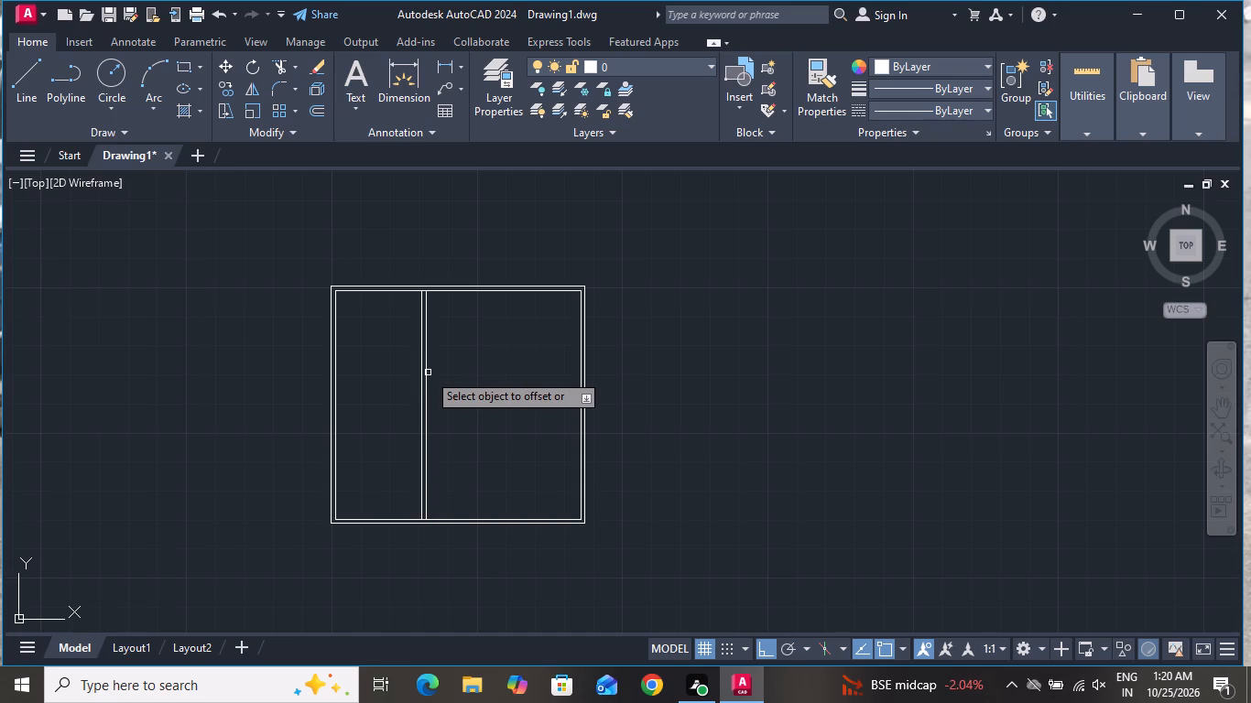
Offset the first partition's right line through a point about 4000 mm to the right, roughly midway to the inner right wall.
scroll(391, 250, "up", 2)
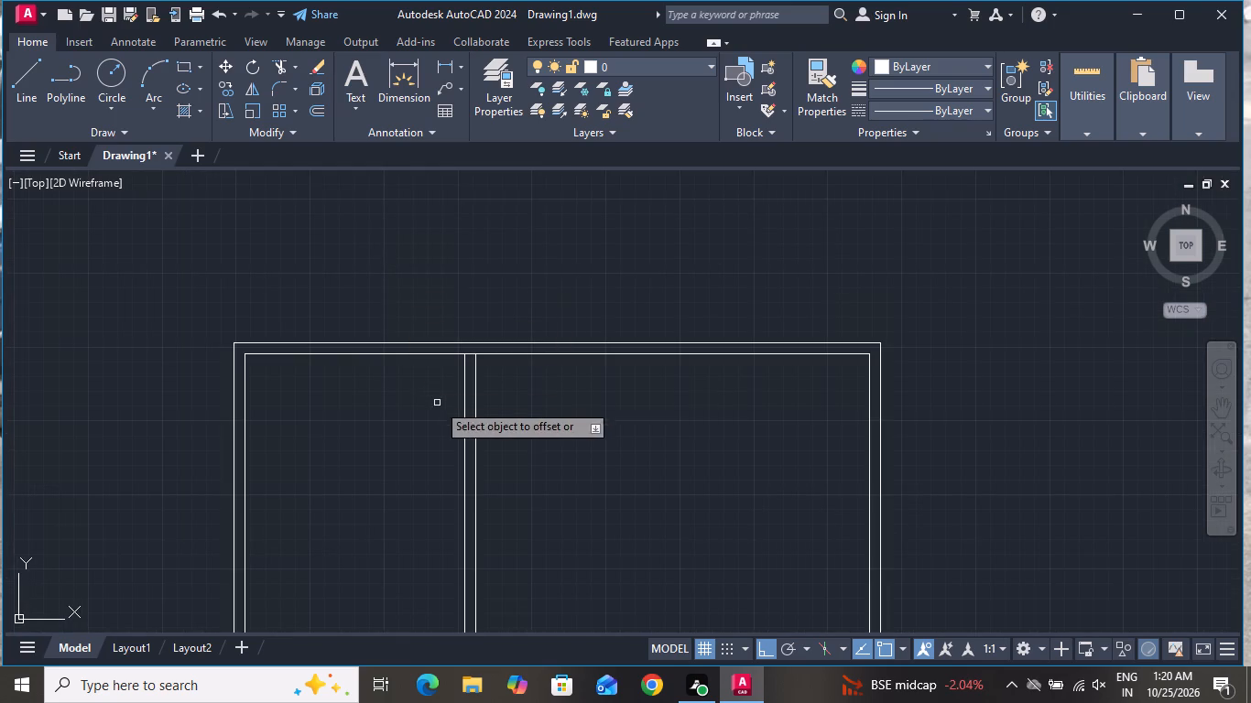
left_click(474, 420)
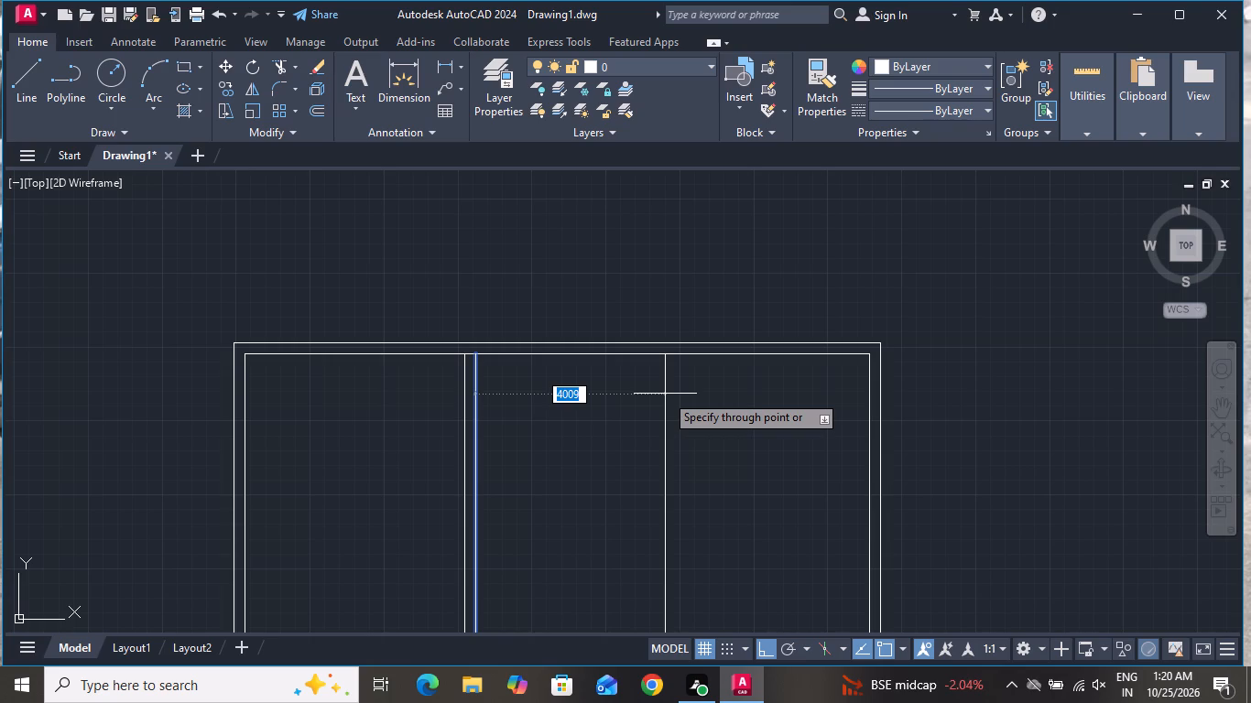
scroll(665, 394, "down", 1)
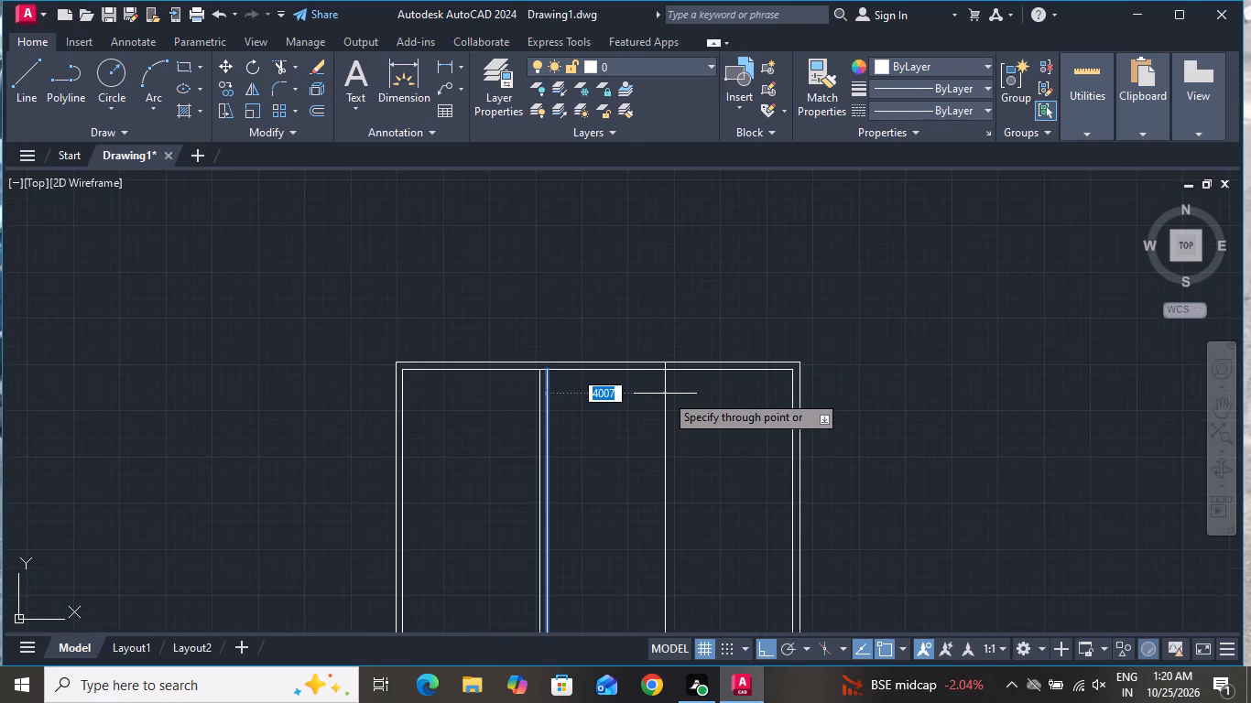
left_click(667, 395)
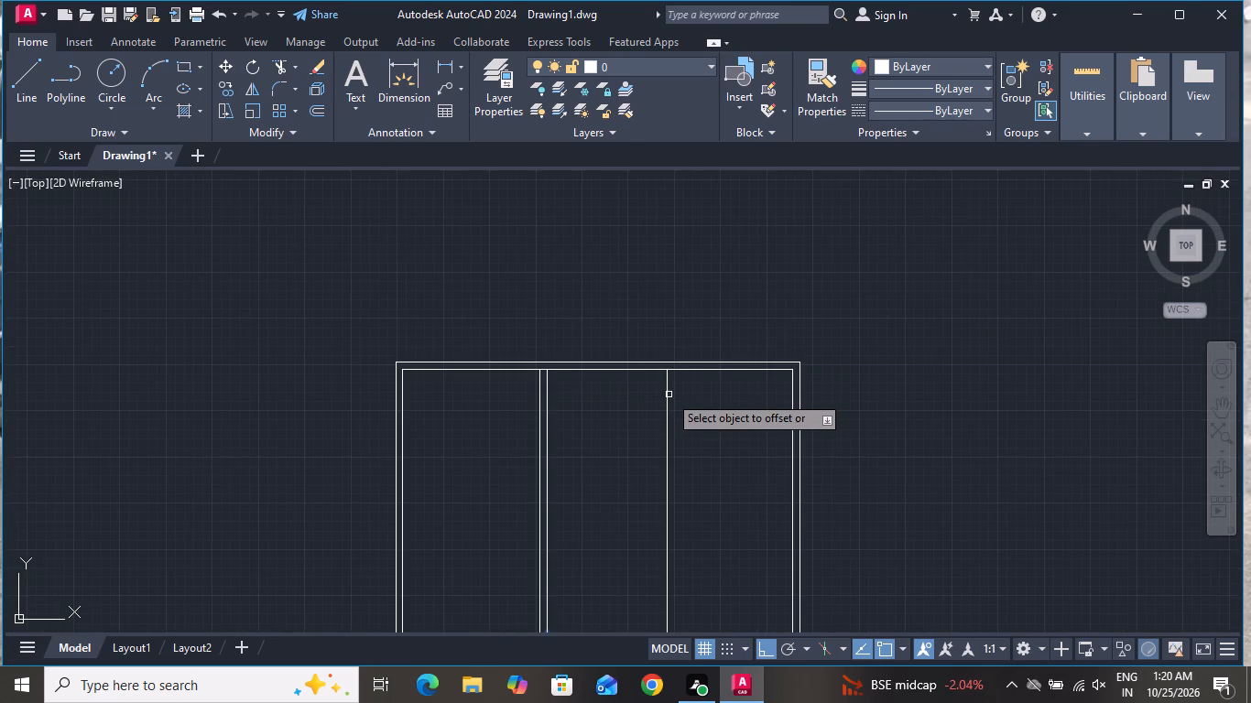
Offset the second vertical partition line 228.6 mm to the right to complete its double-line wall.
left_click(669, 395)
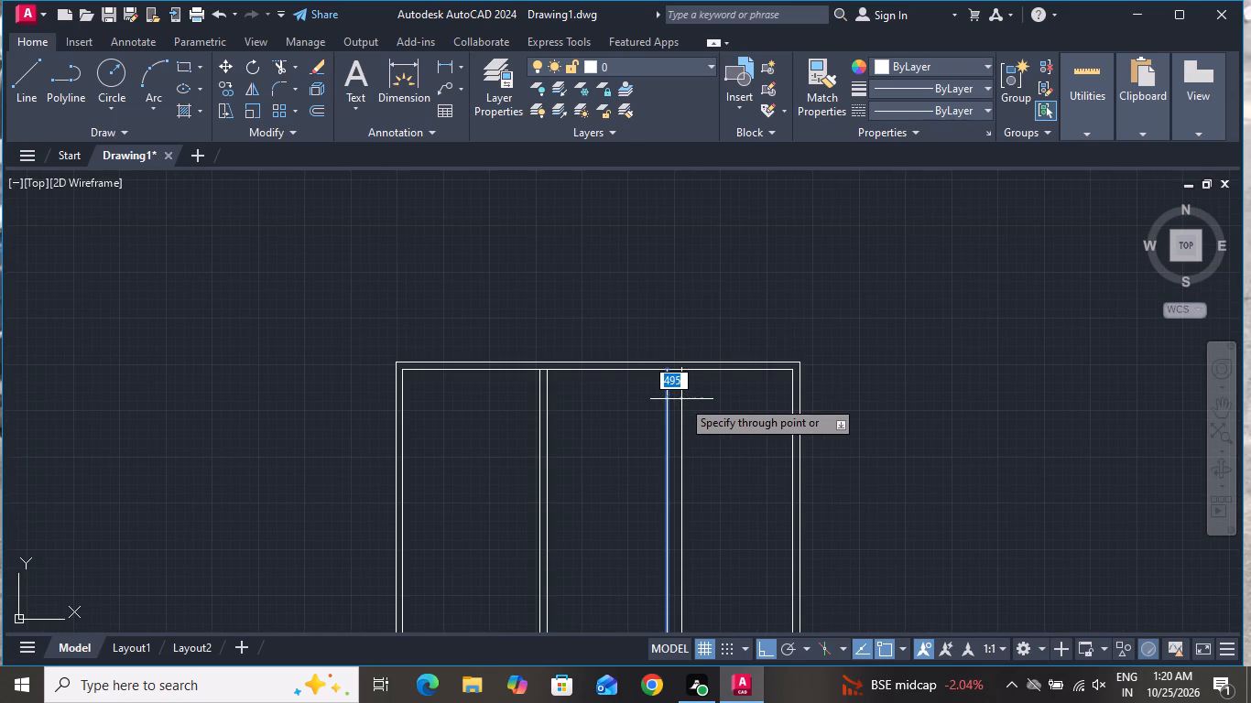
type("22")
key("8")
key("period")
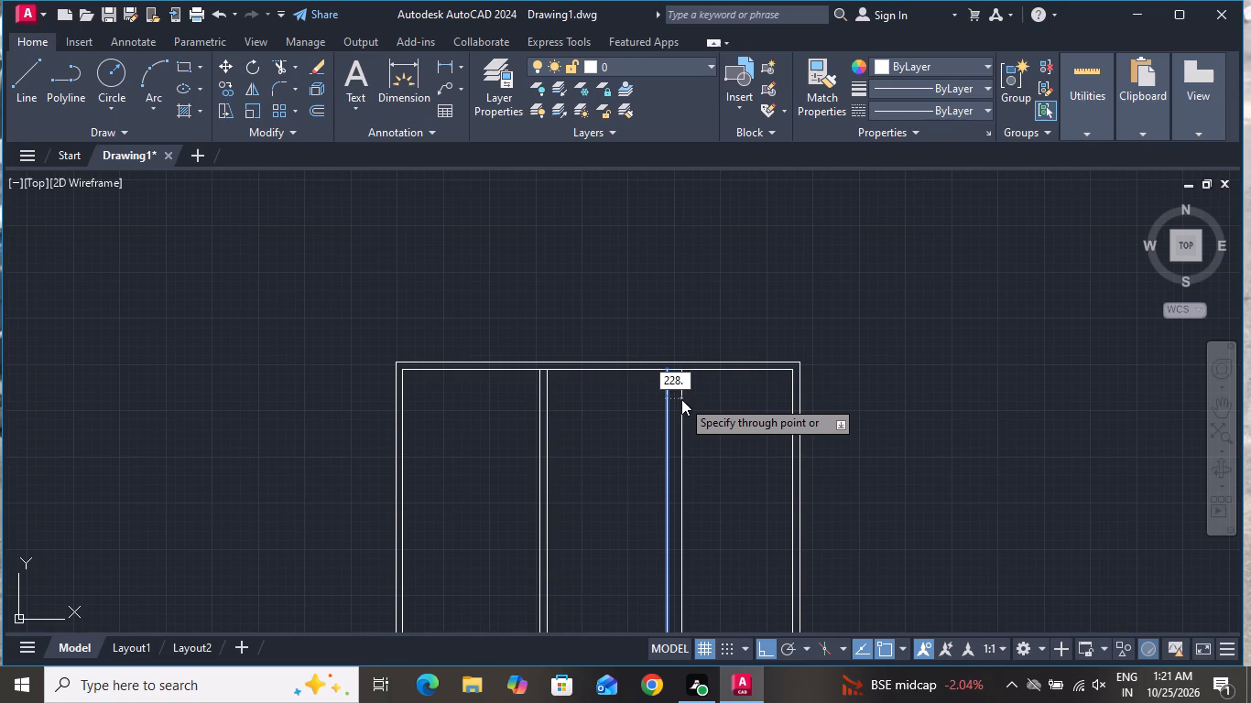
key("6")
key("space")
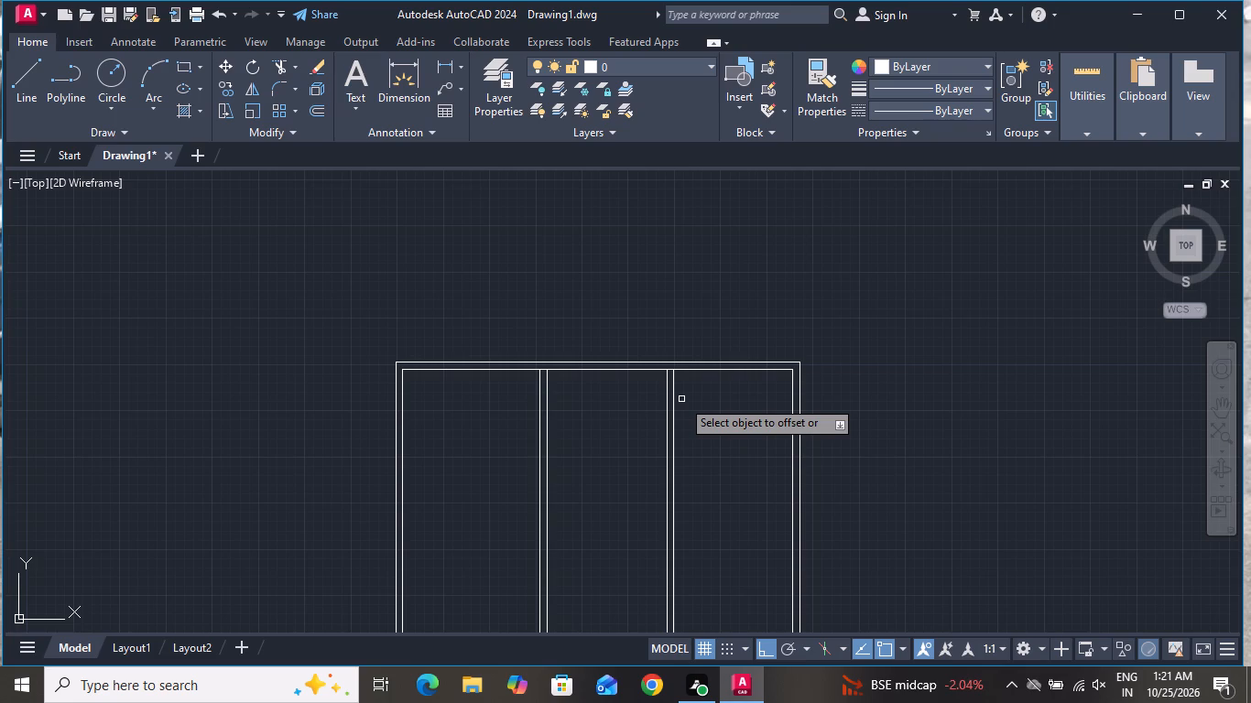
Offset the inner top wall line downward through a point slightly above the plan's mid-height.
left_click(627, 368)
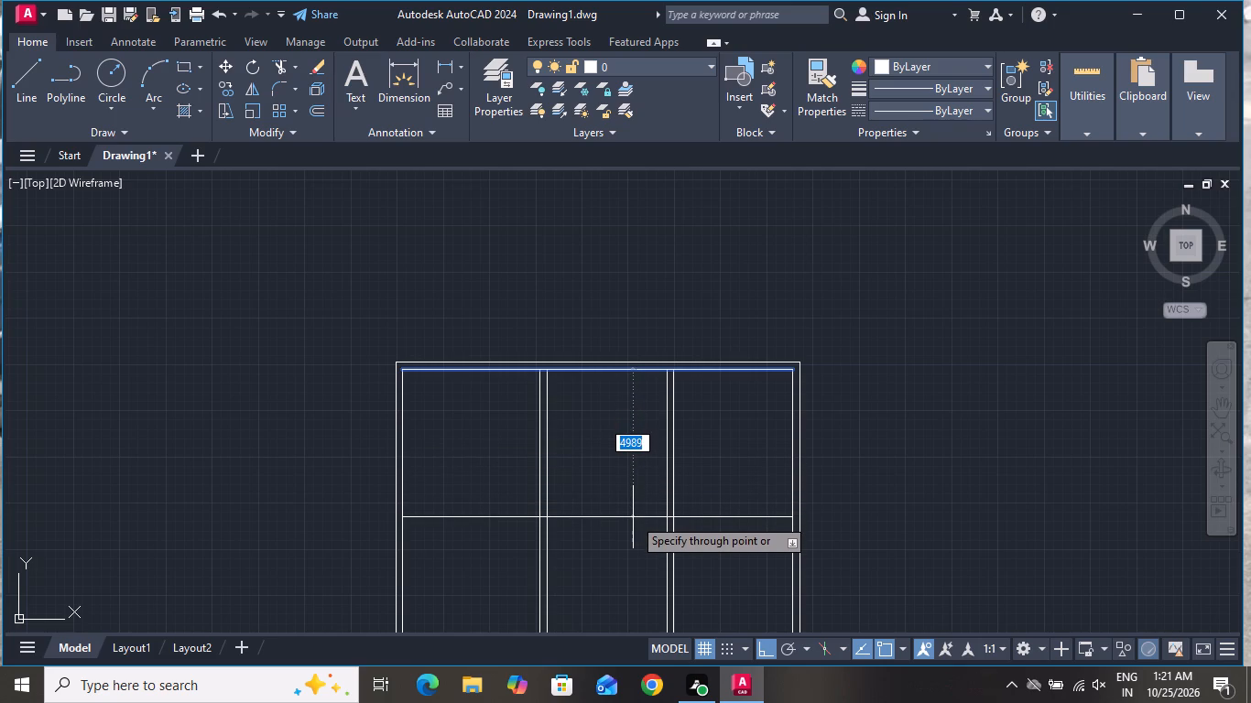
scroll(633, 517, "down", 2)
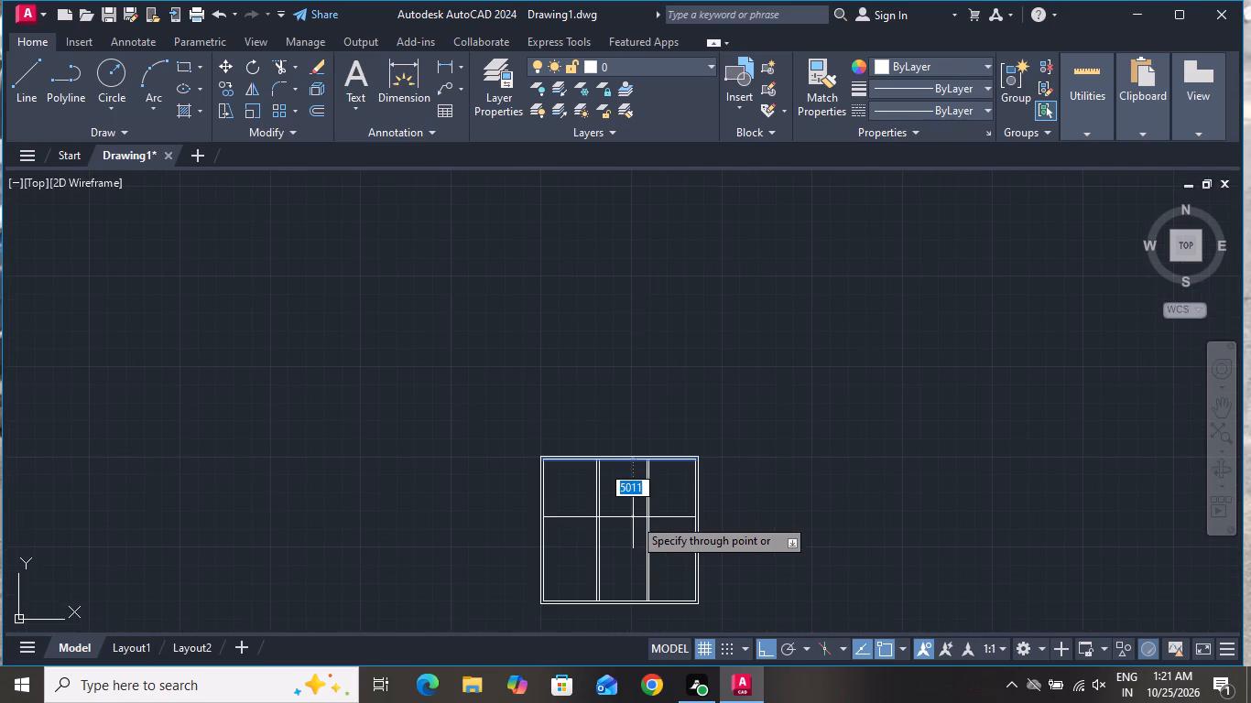
left_click(633, 523)
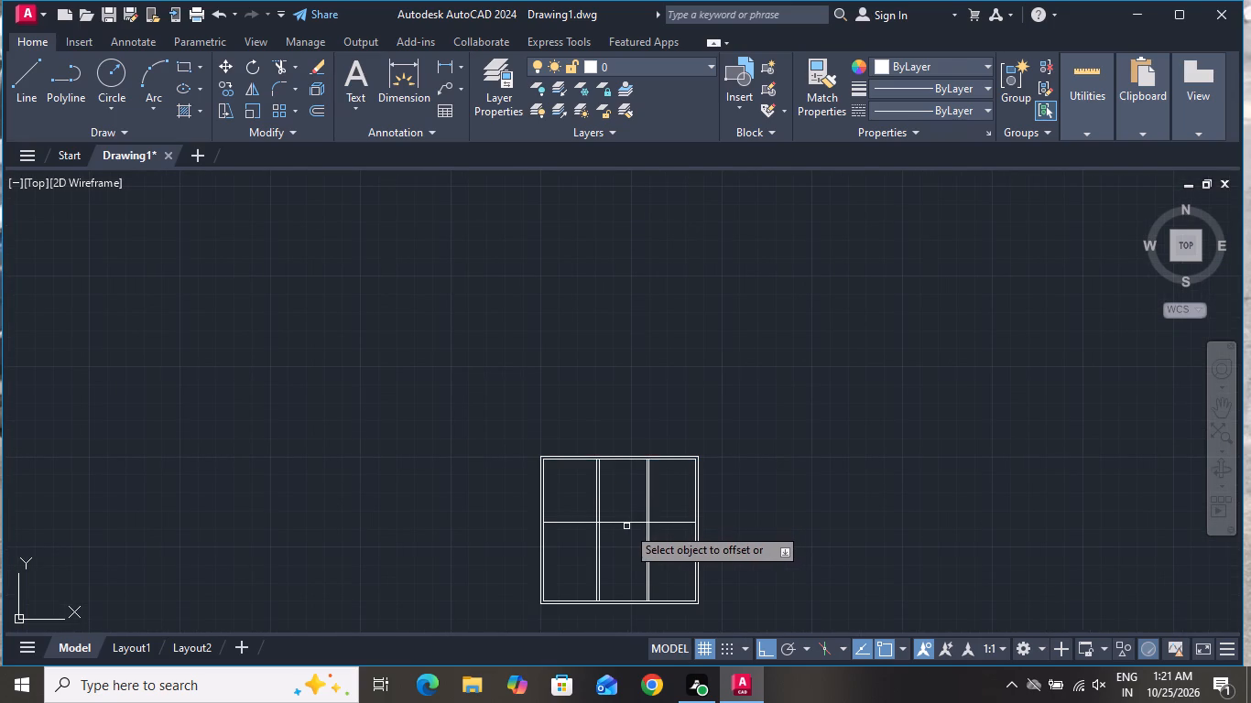
Offset the horizontal partition line 228.6 mm downward to form a double-line wall.
left_click(626, 522)
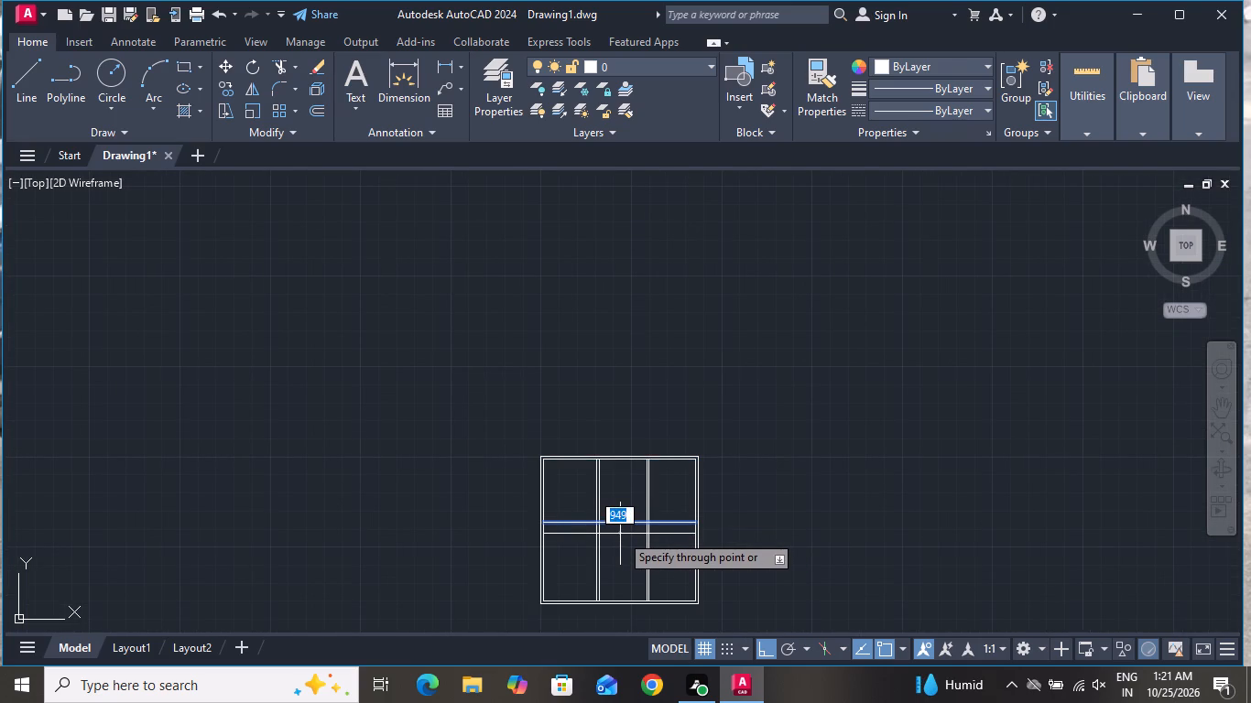
type("22")
key("8")
key("period")
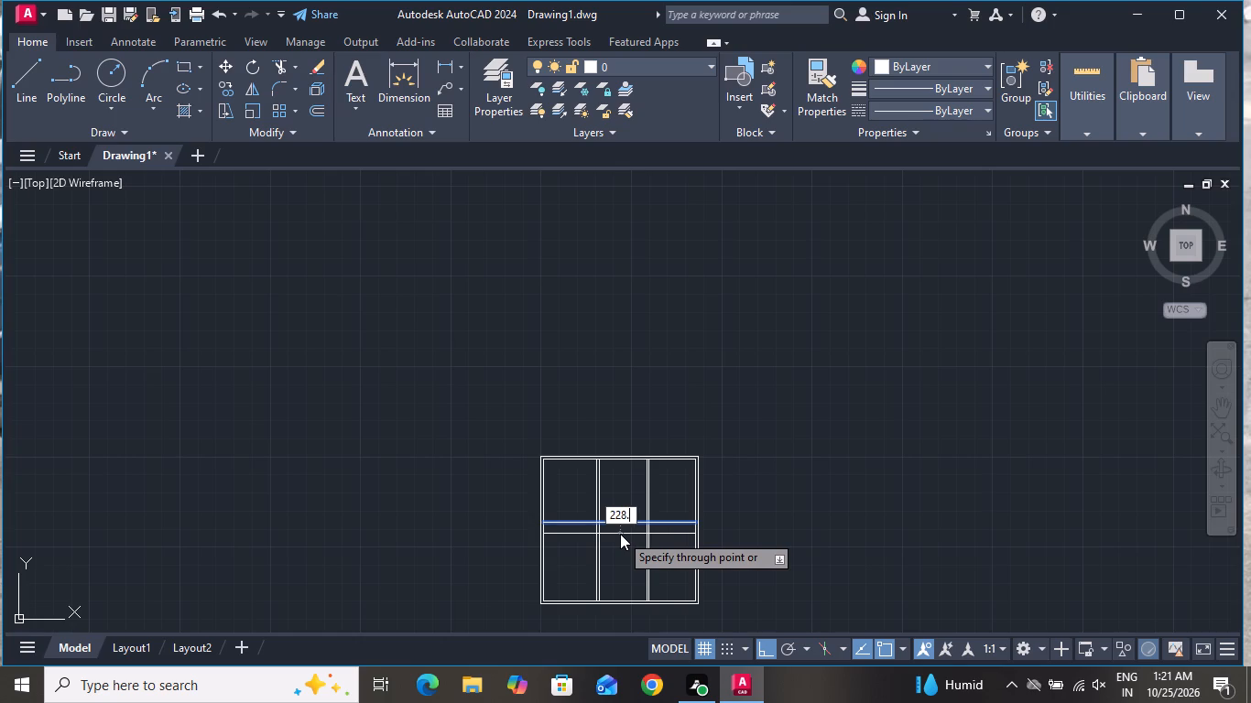
key("6")
key("space")
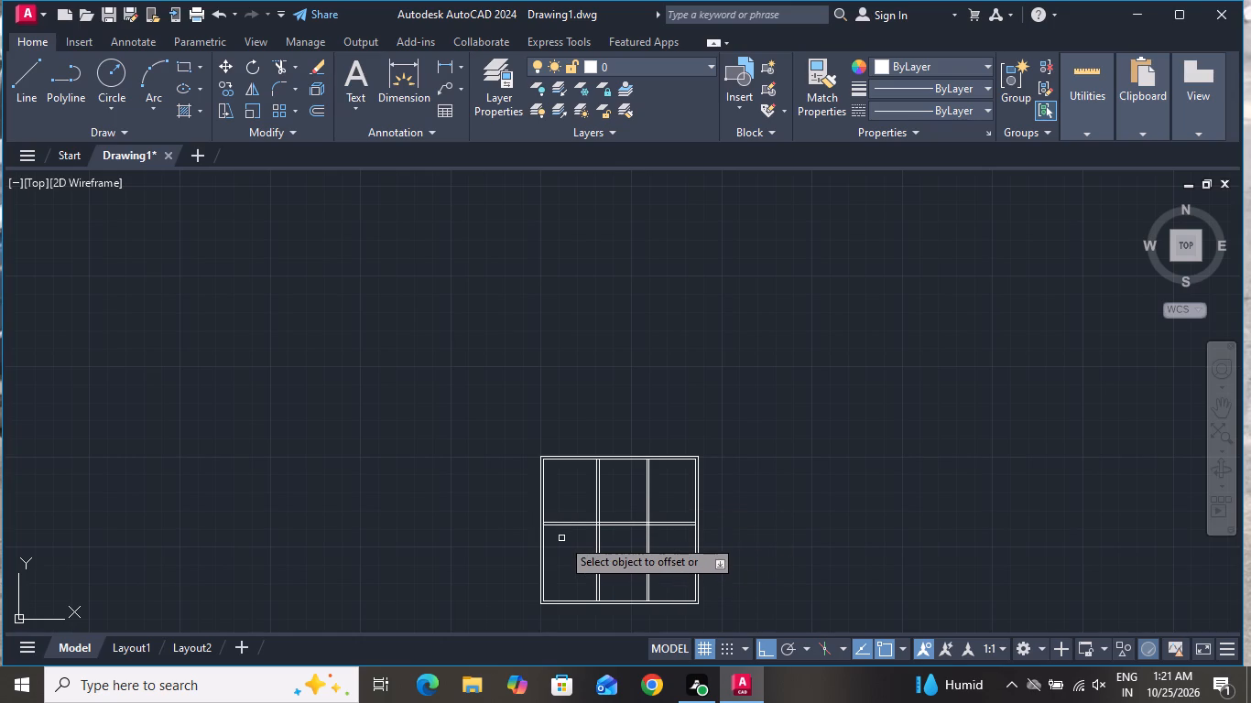
Offset the horizontal partition's lower line downward through a point slightly less than halfway to the inner bottom wall.
scroll(564, 564, "up", 1)
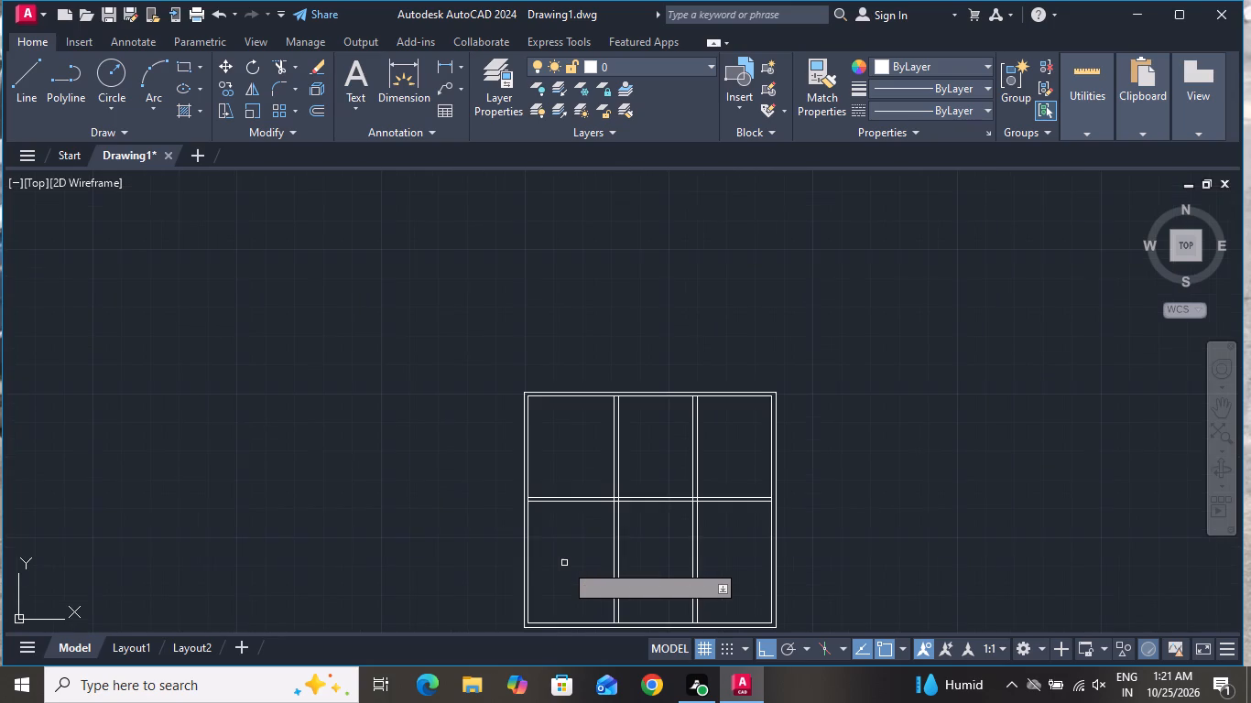
scroll(564, 563, "up", 1)
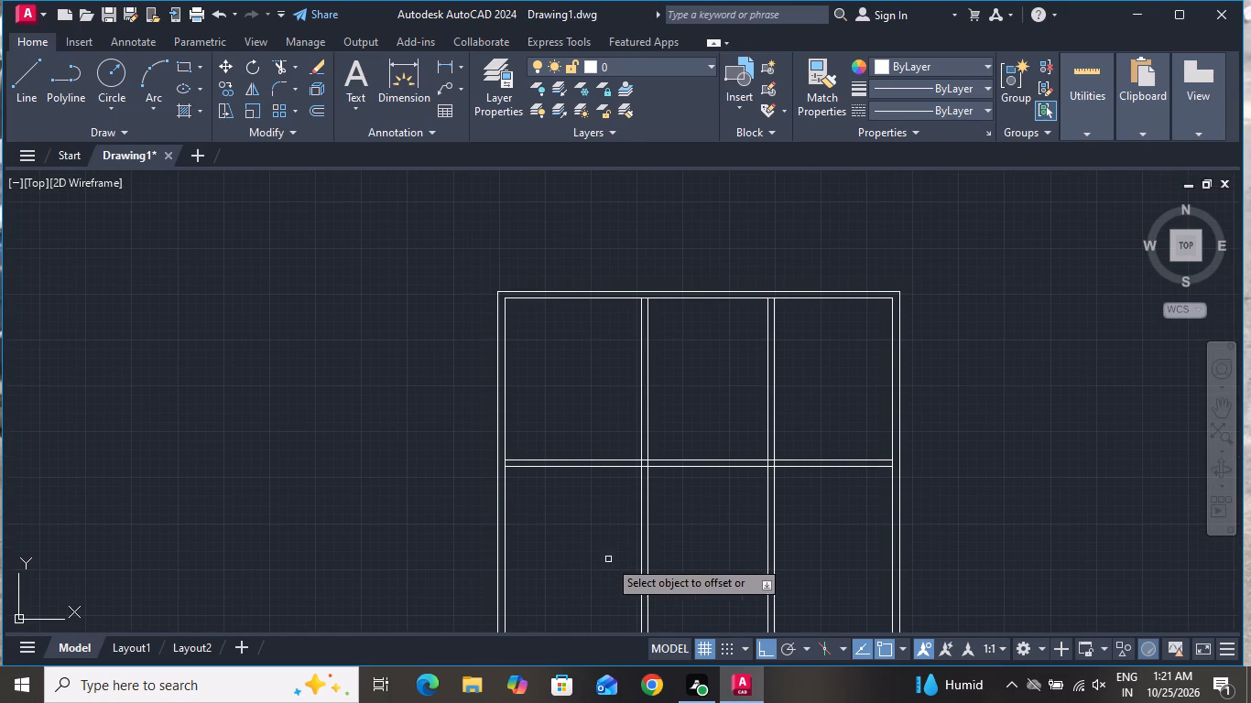
scroll(616, 481, "down", 1)
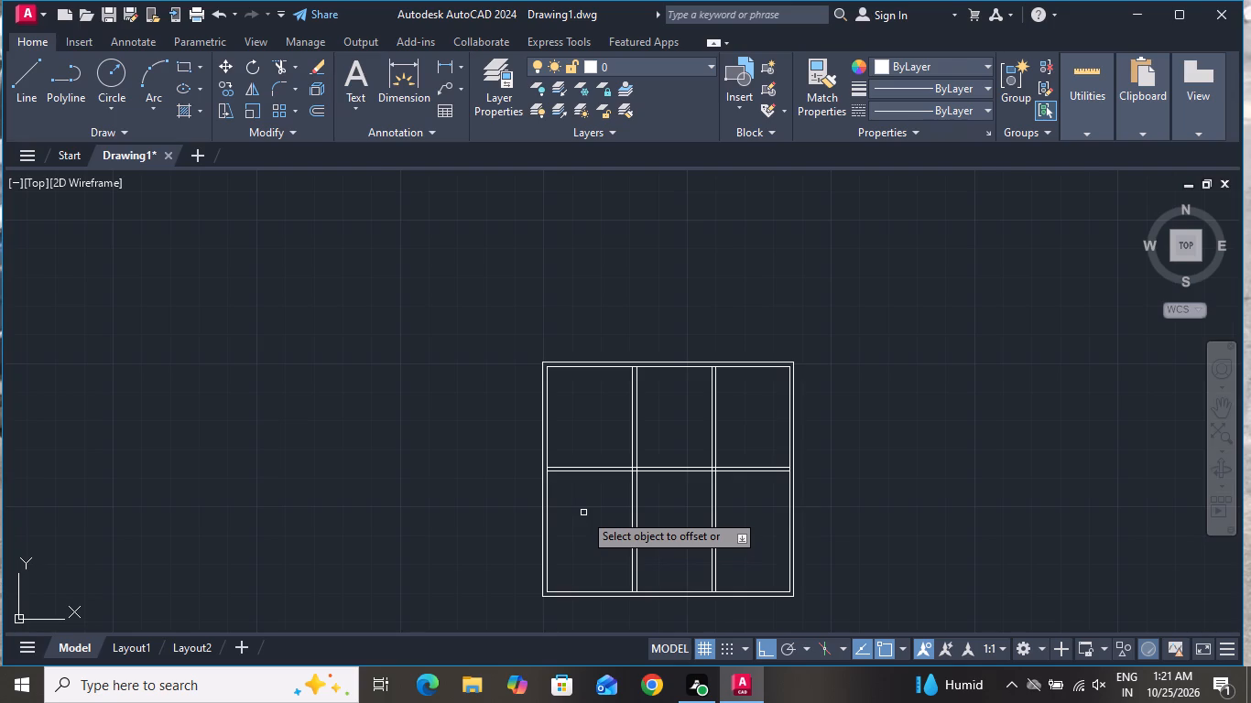
scroll(583, 513, "up", 1)
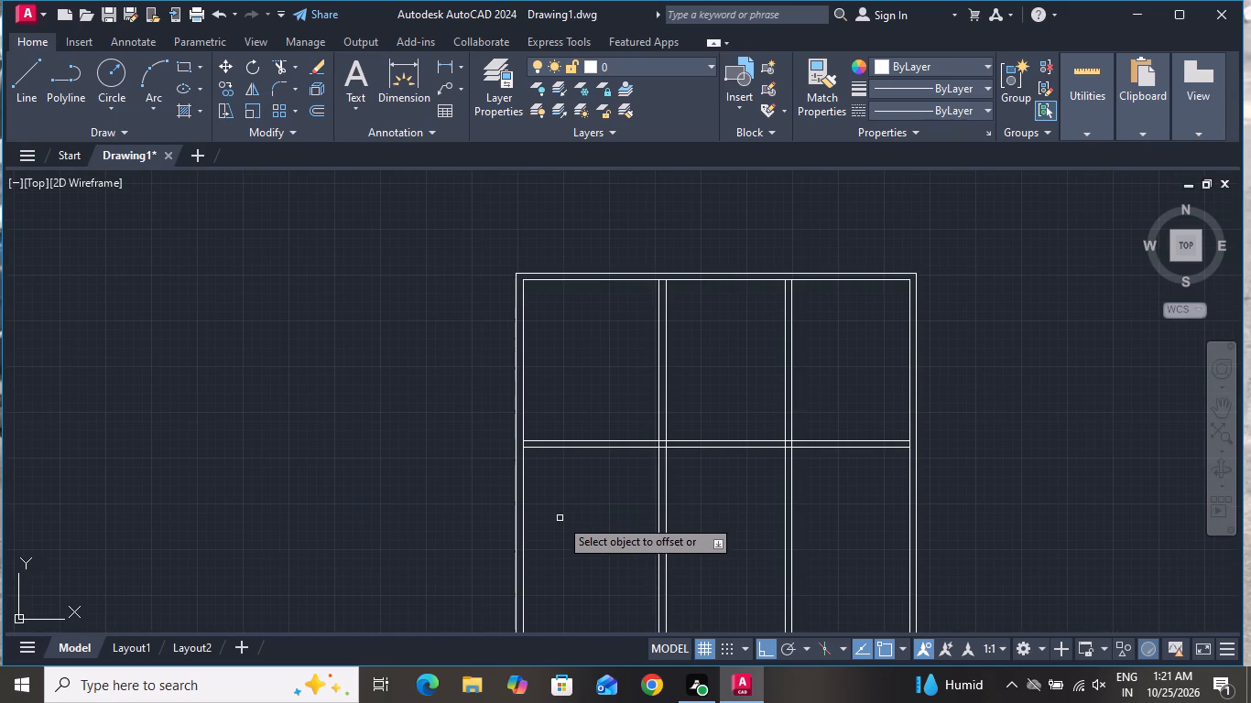
left_click(566, 449)
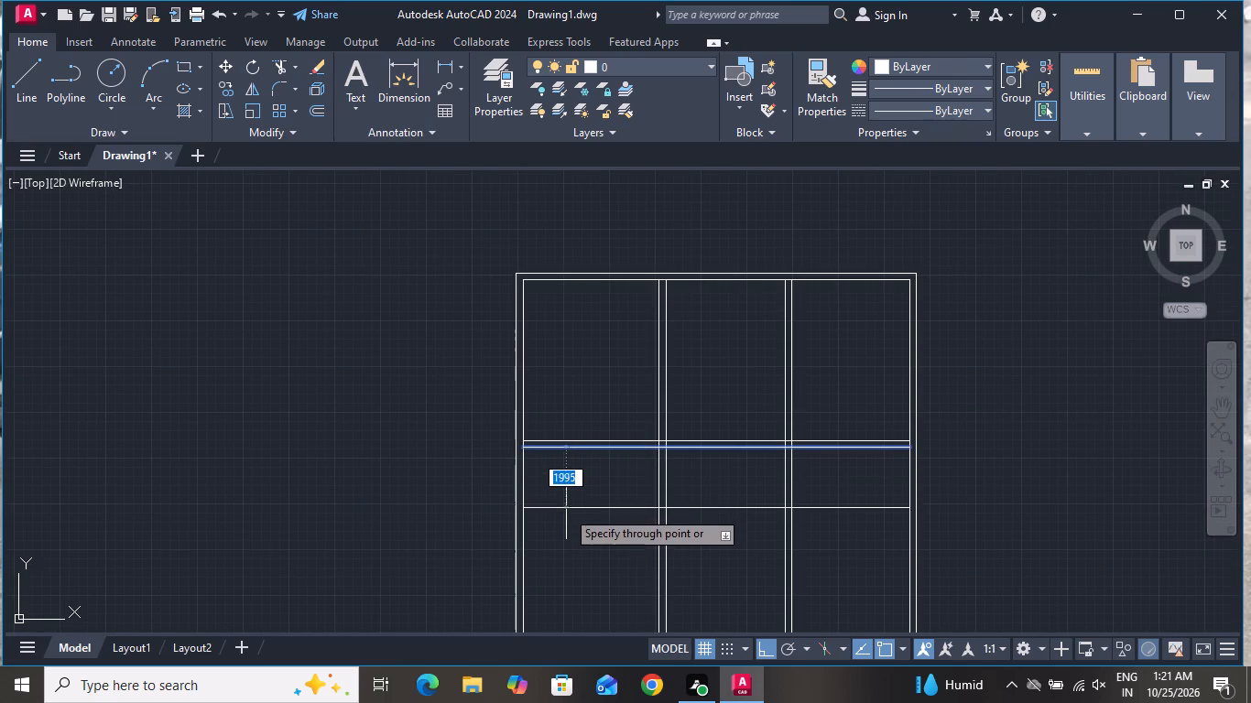
scroll(565, 530, "down", 1)
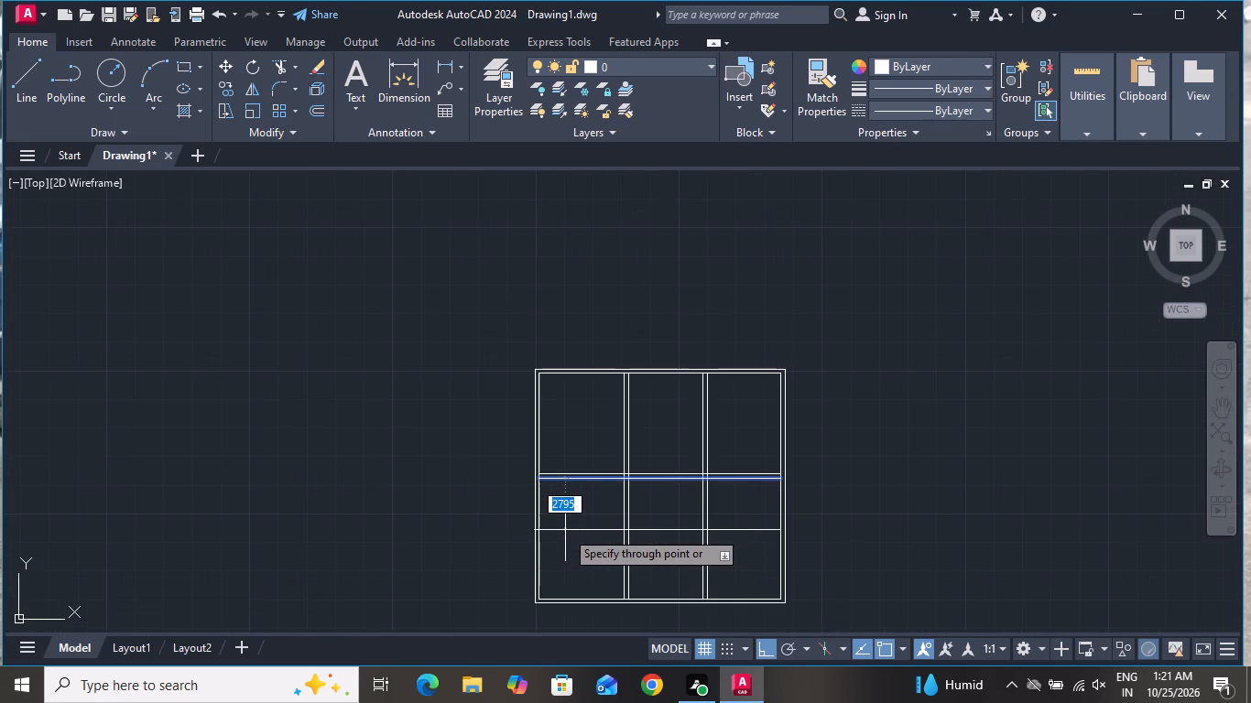
left_click(565, 527)
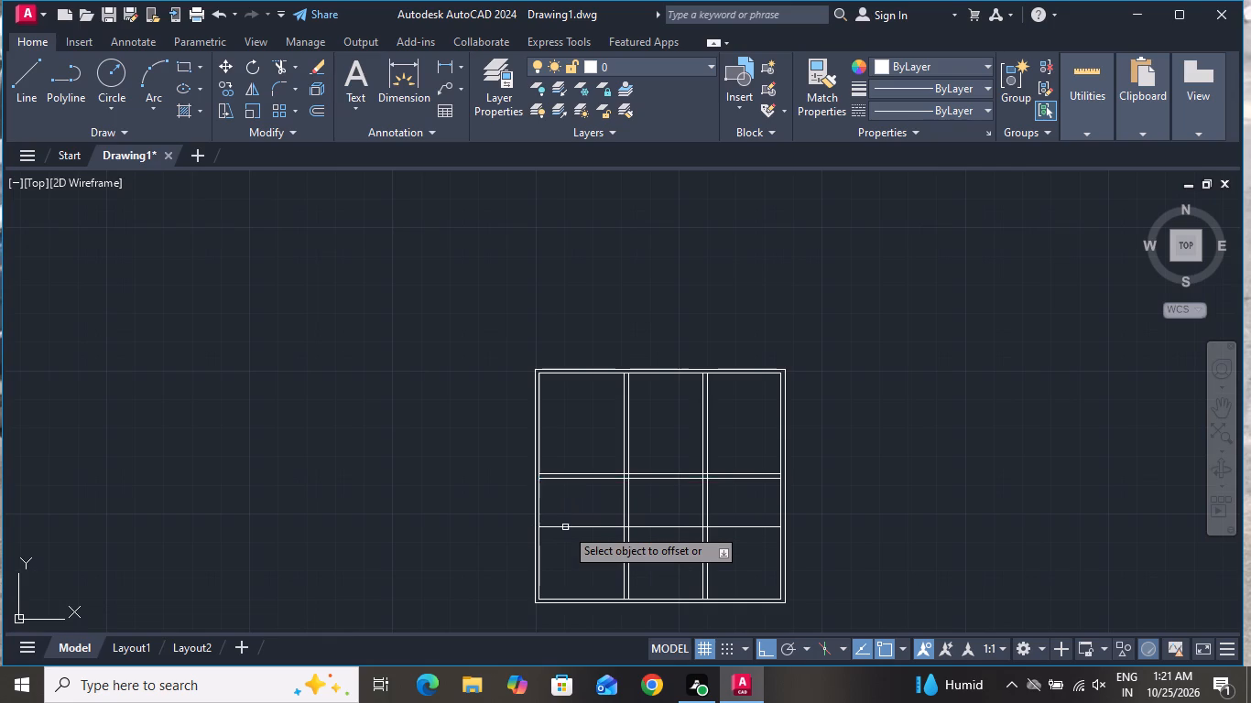
Offset the lower horizontal partition line 228.6 mm downward to form a double-line wall.
scroll(565, 529, "up", 1)
left_click(566, 524)
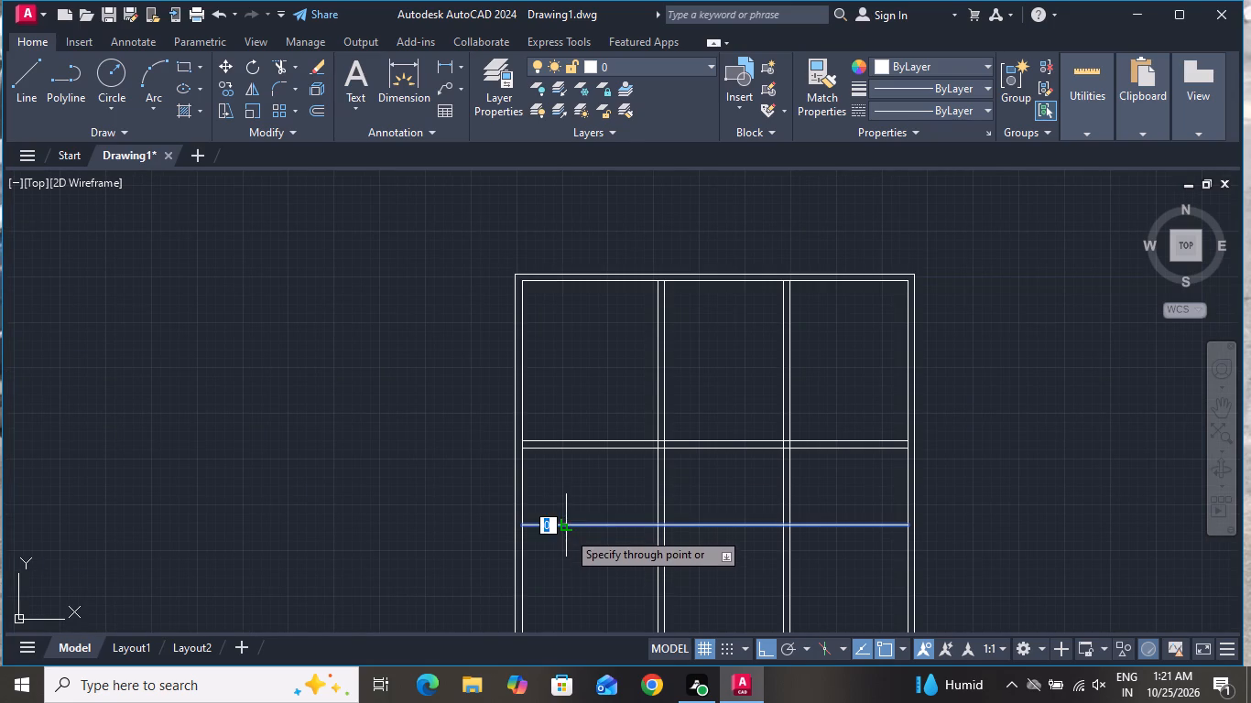
type("22")
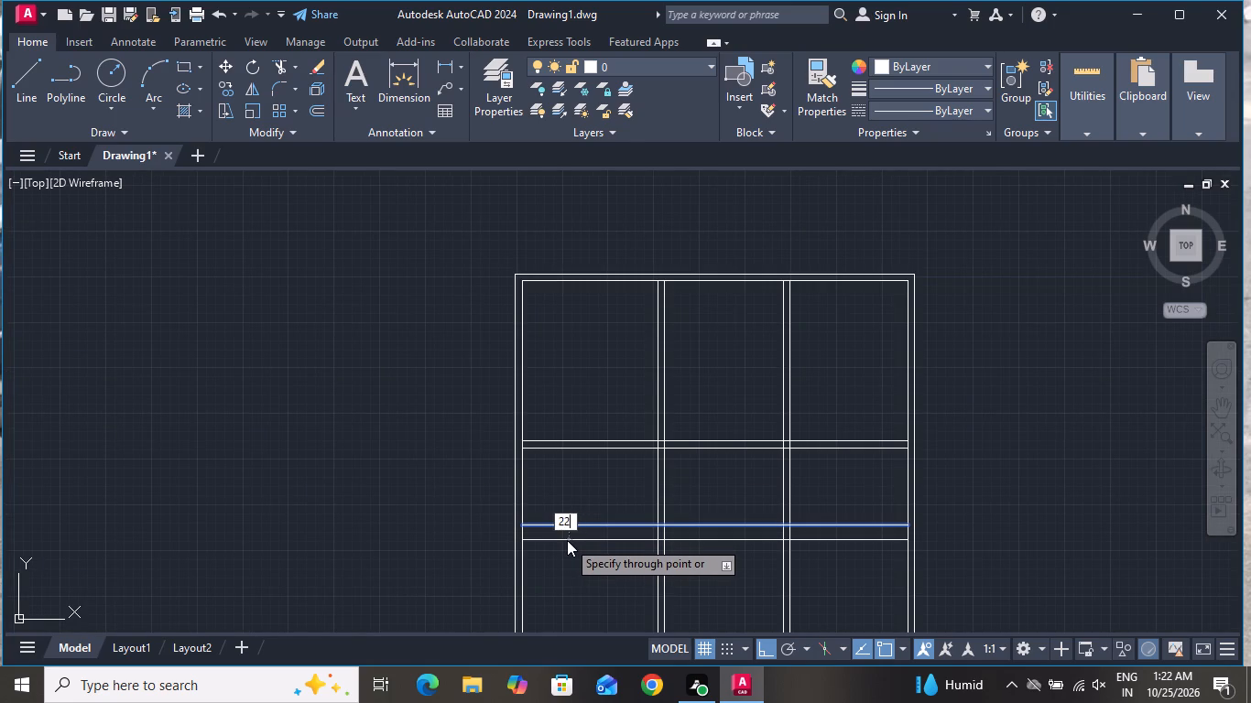
key("8")
type(".6")
key("space")
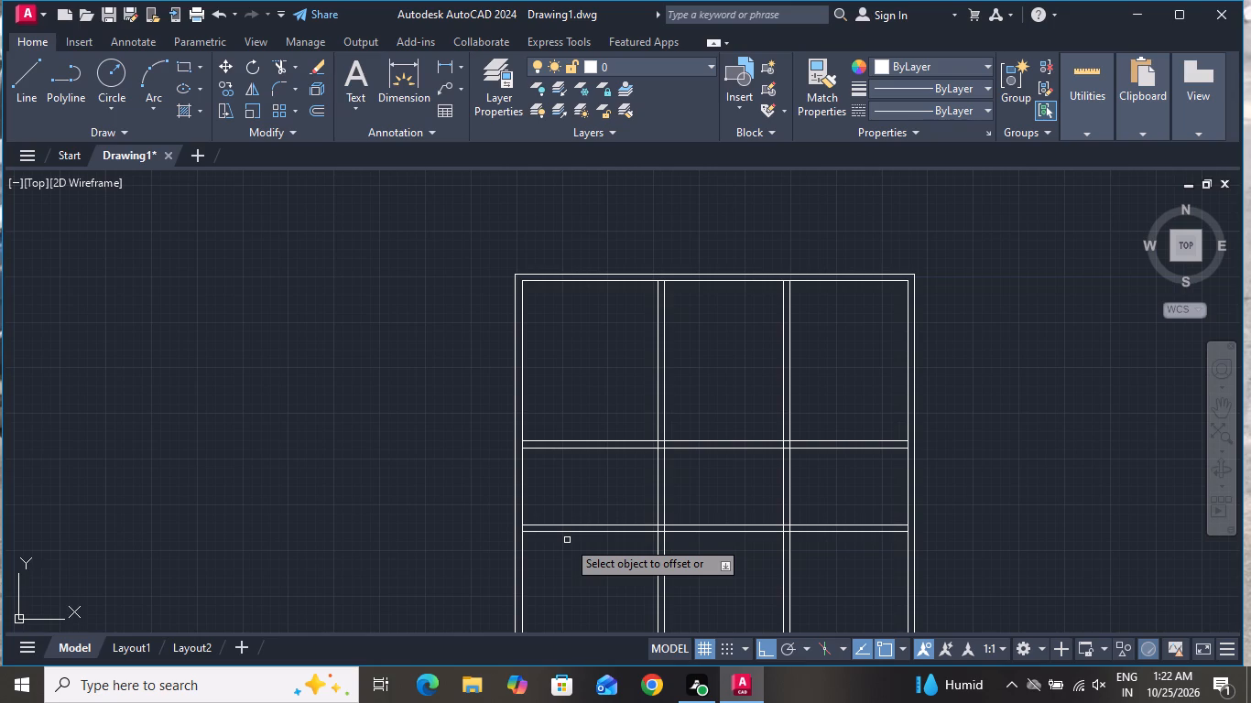
right_click(567, 540)
left_click(613, 381)
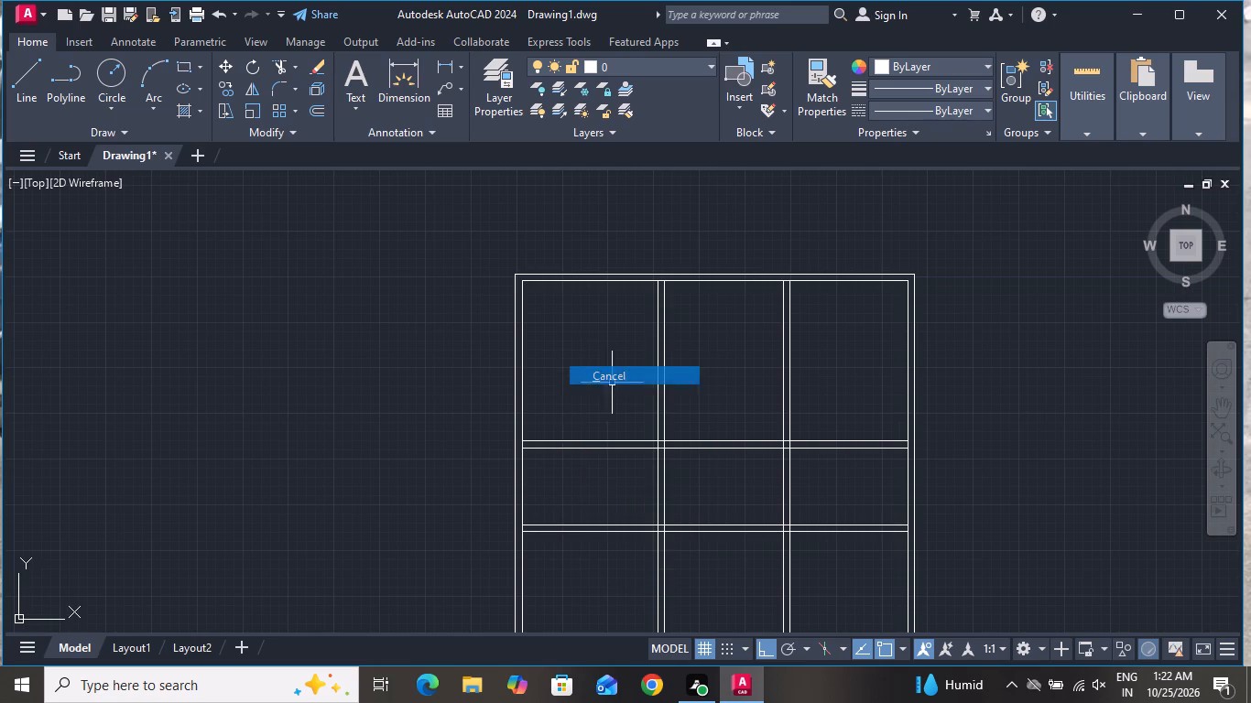
Trim the lower horizontal partition out of the middle and right bays, including the stubs inside the second vertical partition, keeping only the left bay.
left_click(278, 57)
left_click(723, 505)
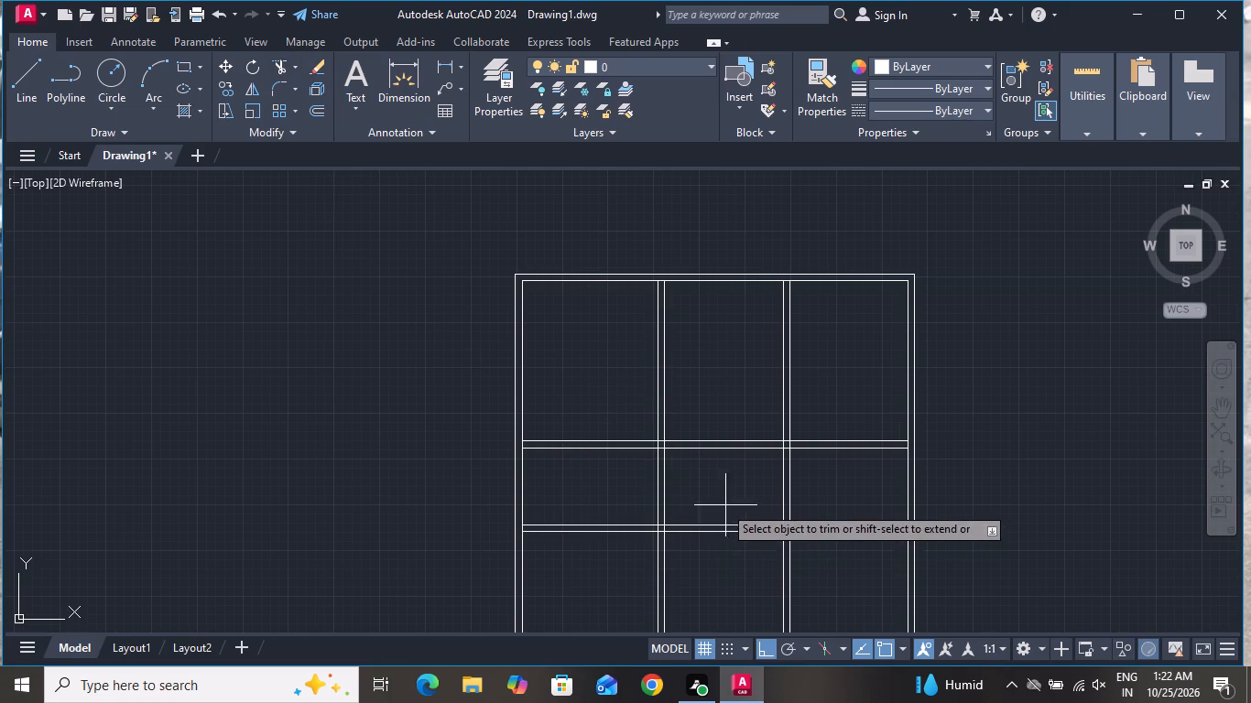
left_click(728, 563)
left_click(879, 489)
left_click(862, 557)
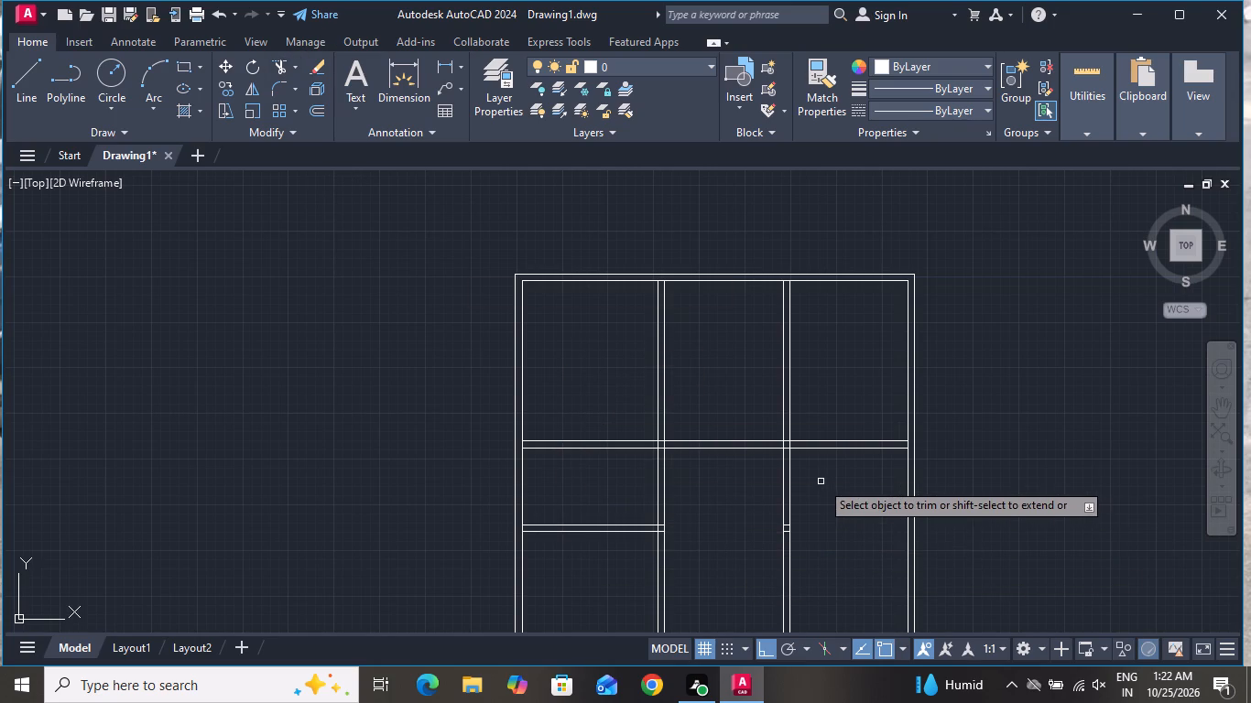
scroll(819, 482, "down", 1)
scroll(801, 507, "up", 3)
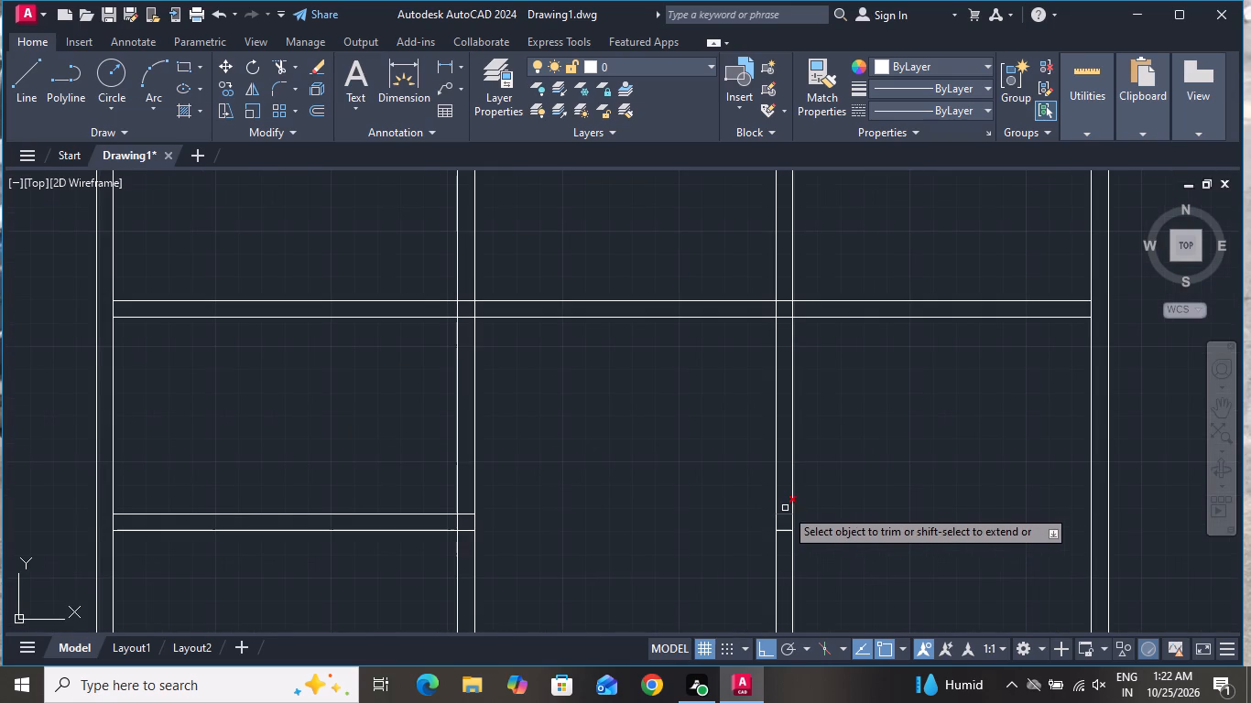
left_click(785, 507)
left_click(785, 557)
scroll(810, 503, "down", 3)
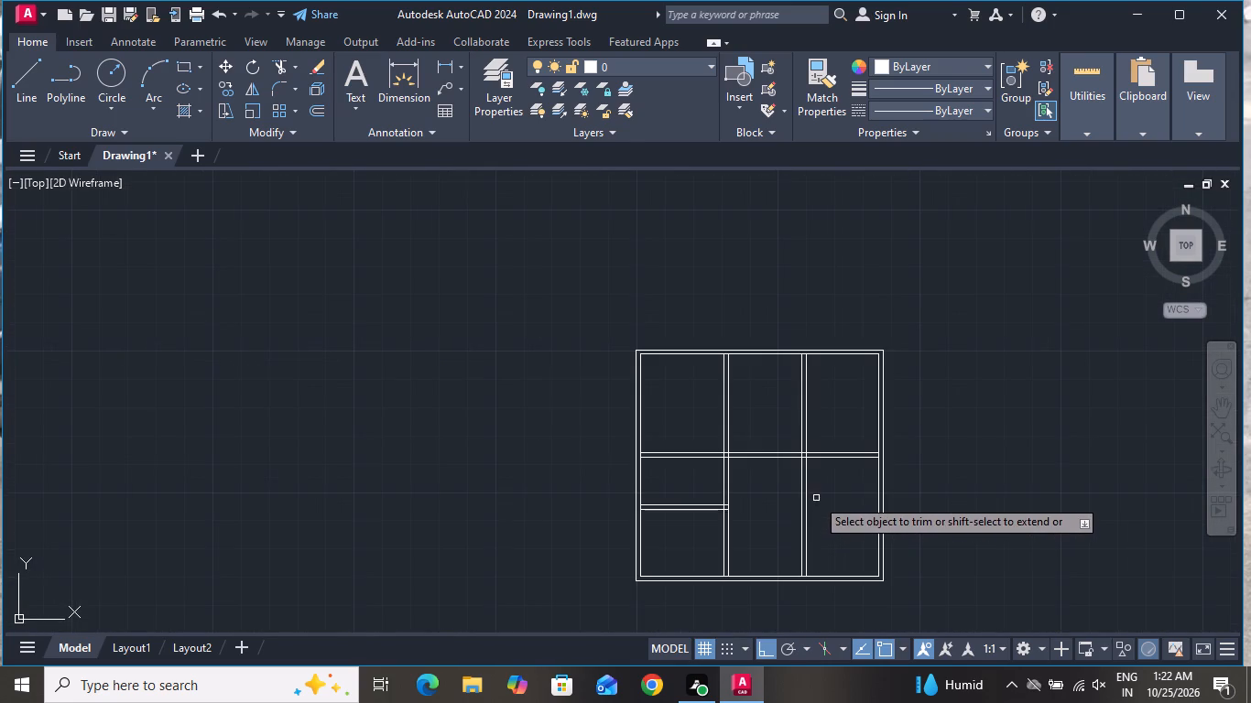
right_click(749, 423)
left_click(787, 199)
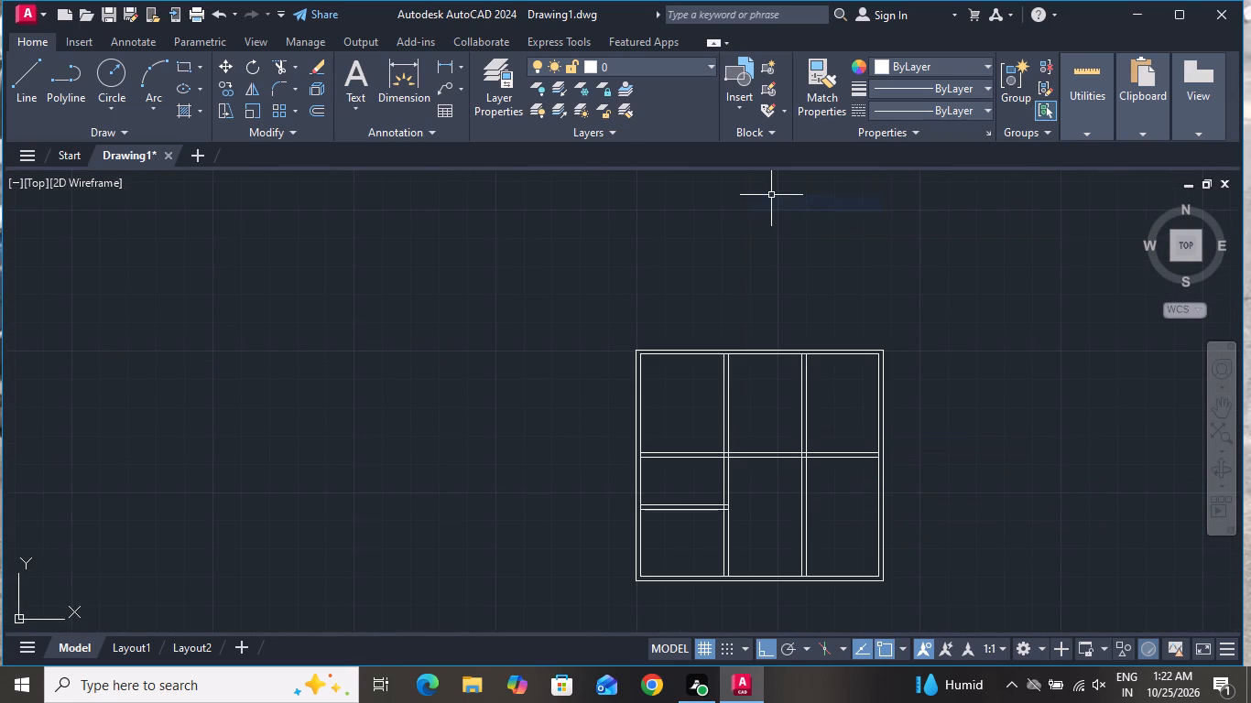
Offset the inner top wall line downward through a point nearly three-quarters of the way to the central horizontal partition.
type("O")
key("space")
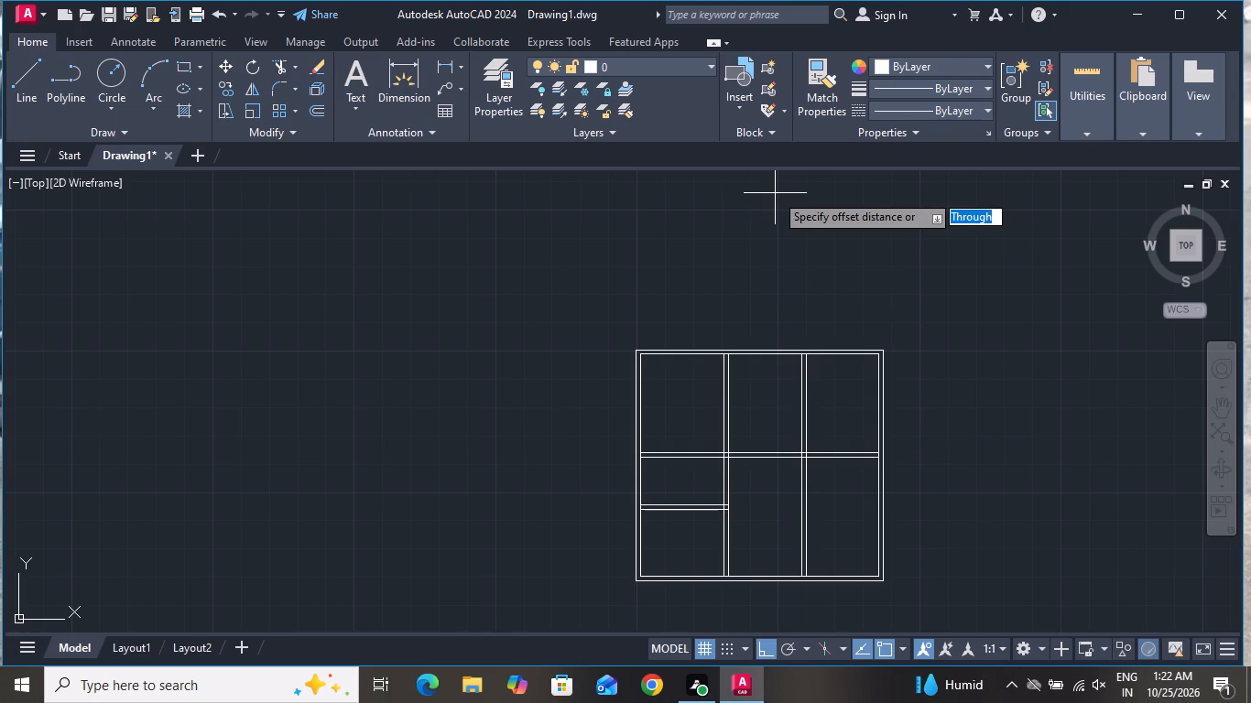
key("t")
key("space")
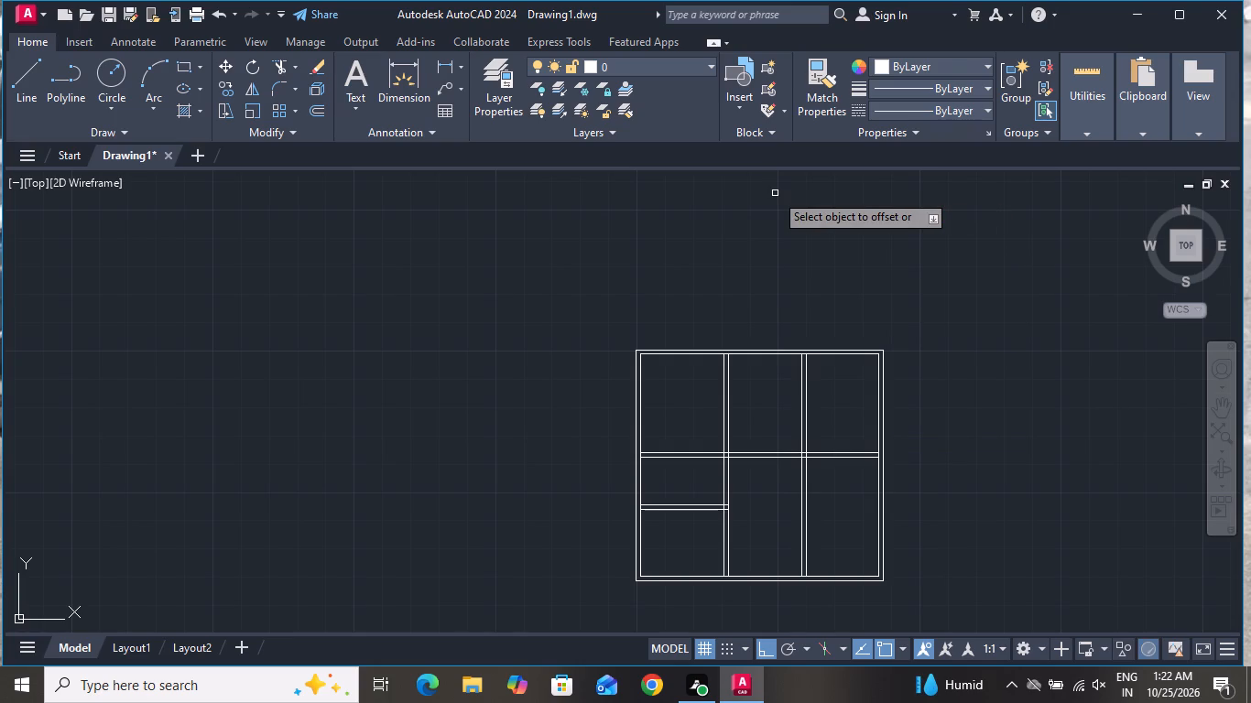
scroll(756, 253, "up", 1)
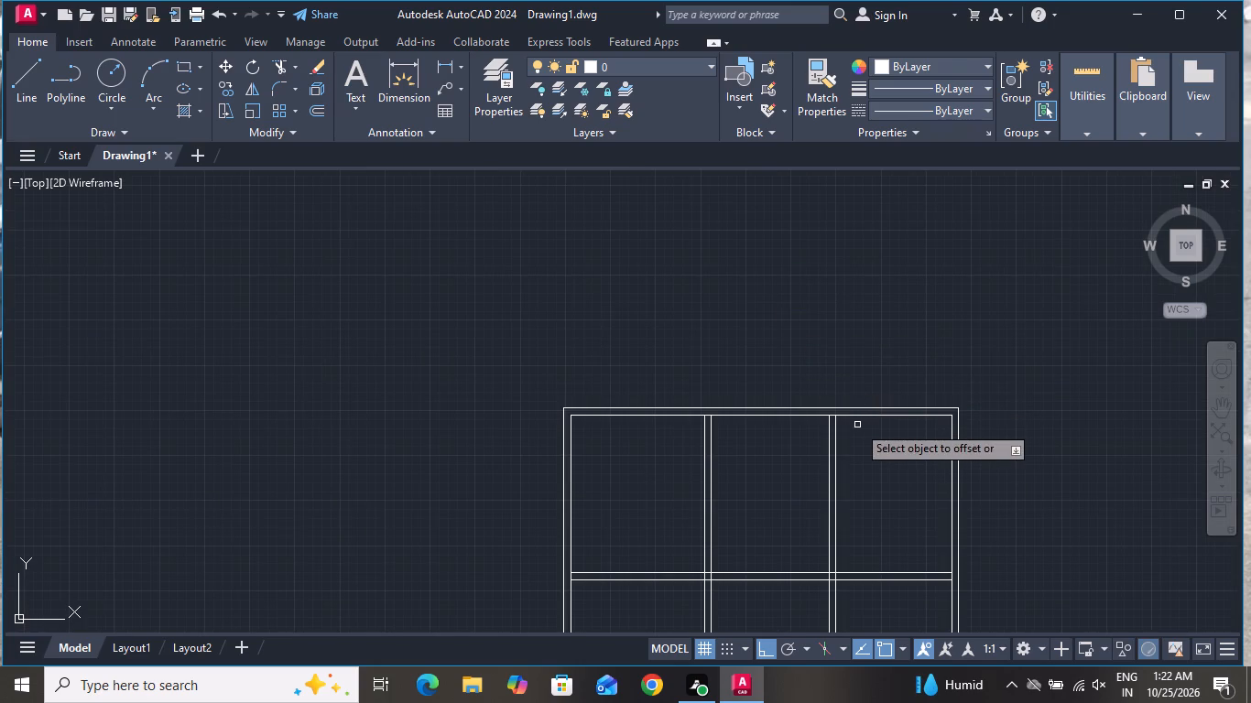
left_click(908, 414)
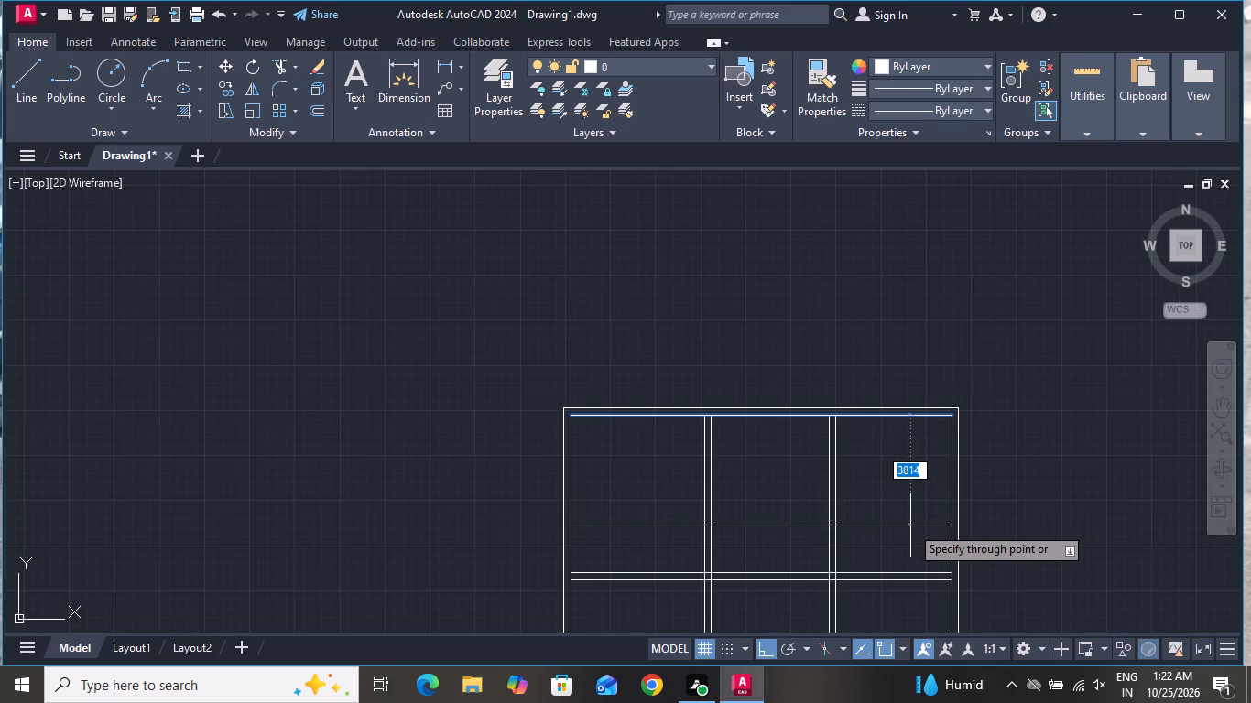
left_click(909, 528)
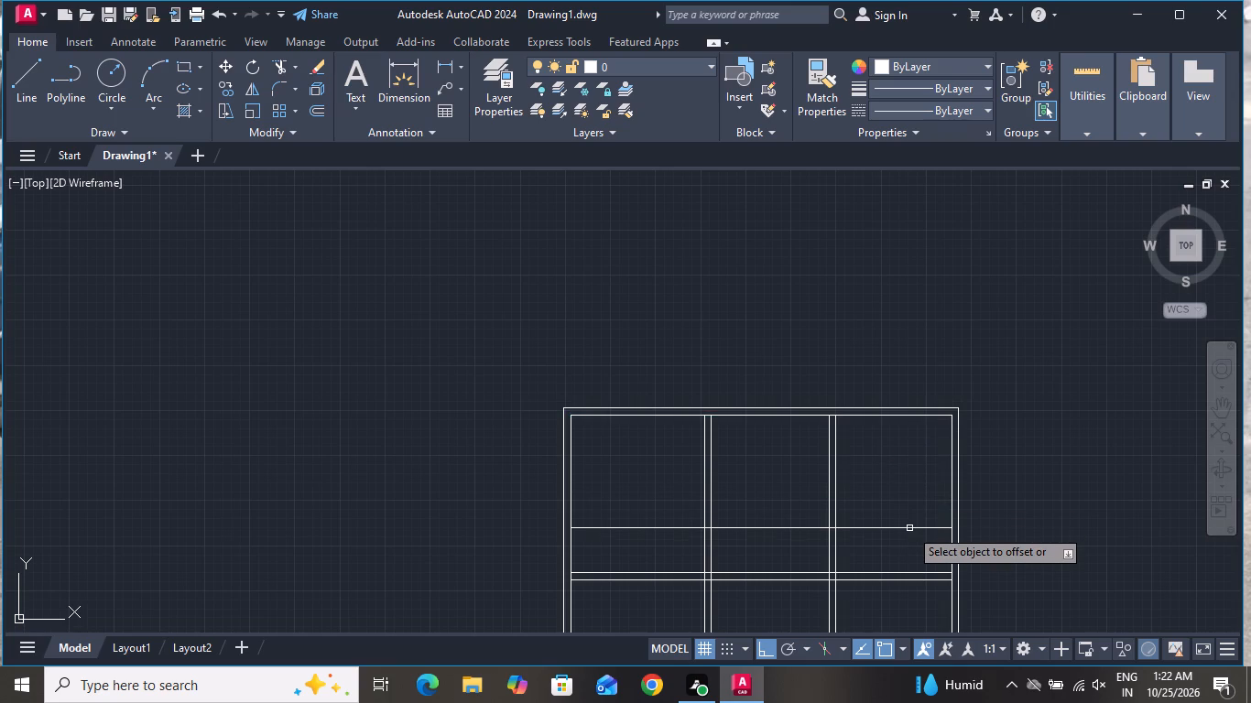
Offset the new upper horizontal partition line 228.6 mm downward to form a double-line wall.
left_click(909, 528)
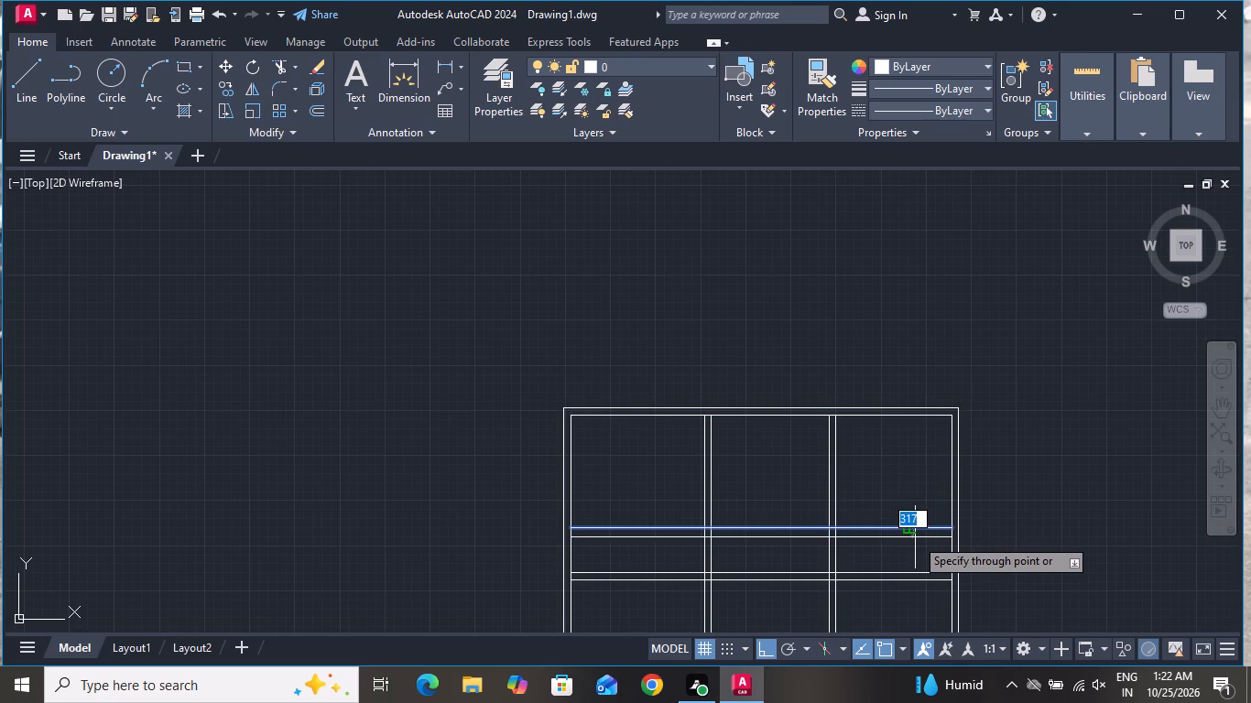
type("22")
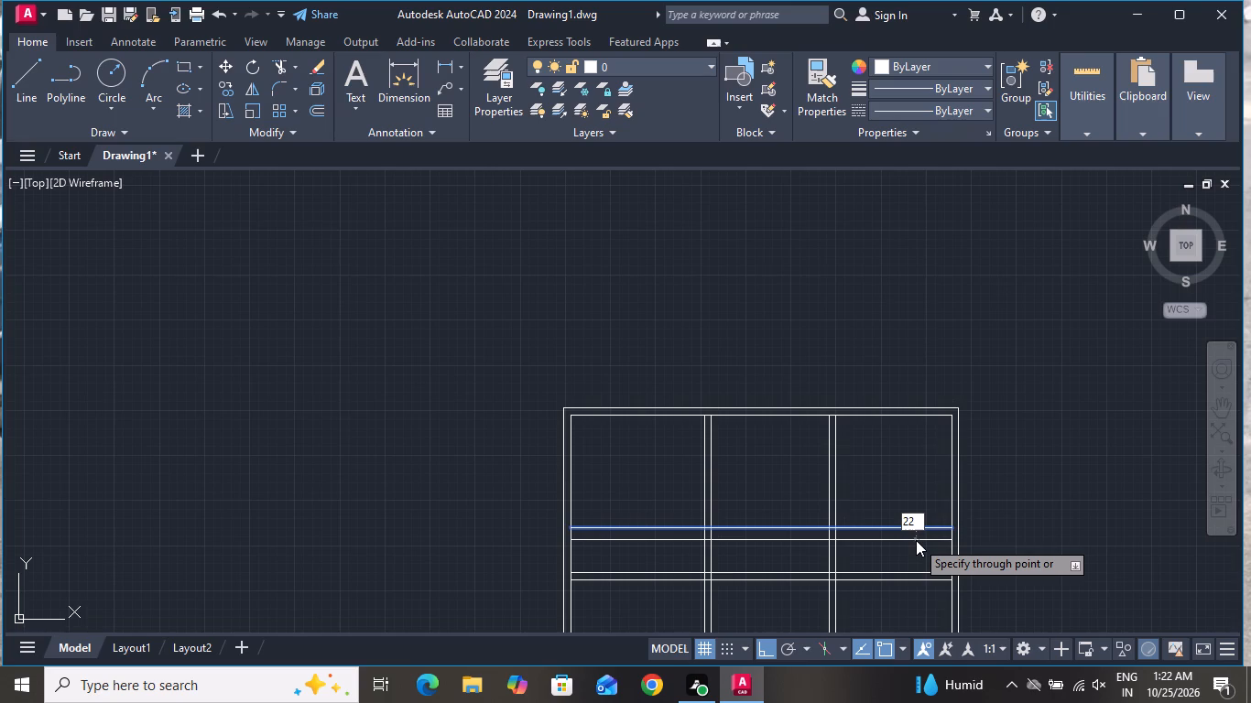
key("8")
key("period")
key("6")
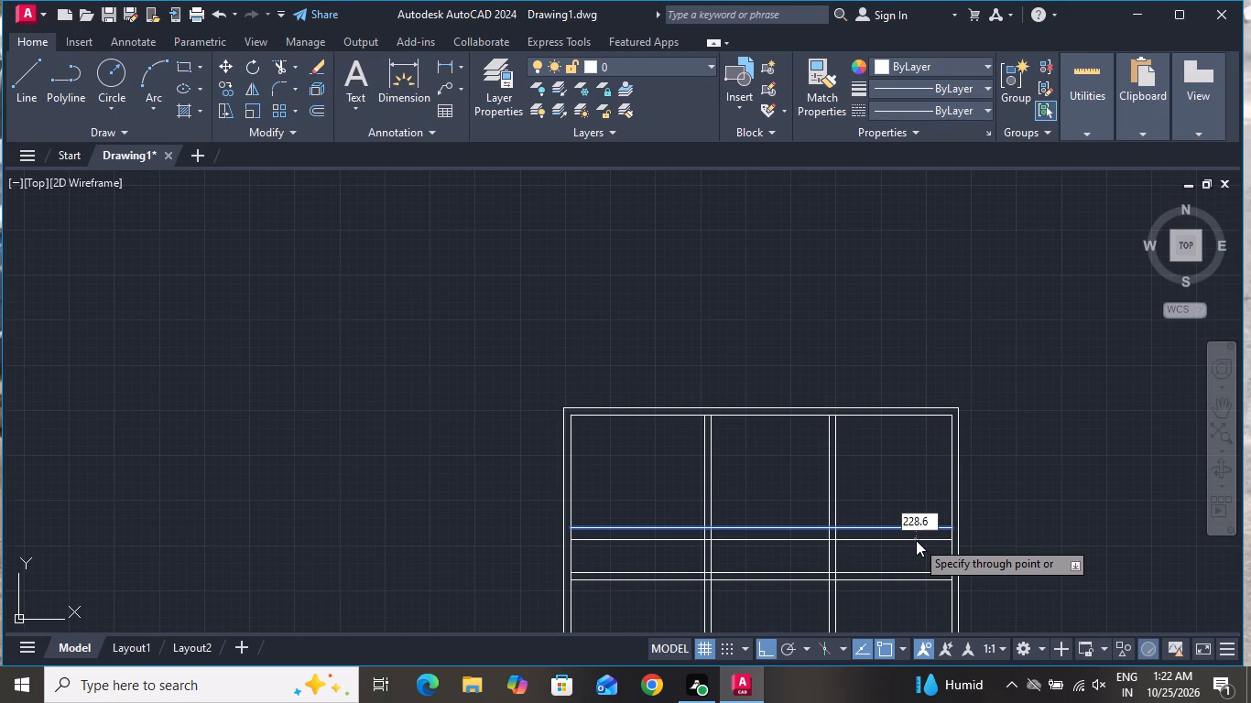
key("space")
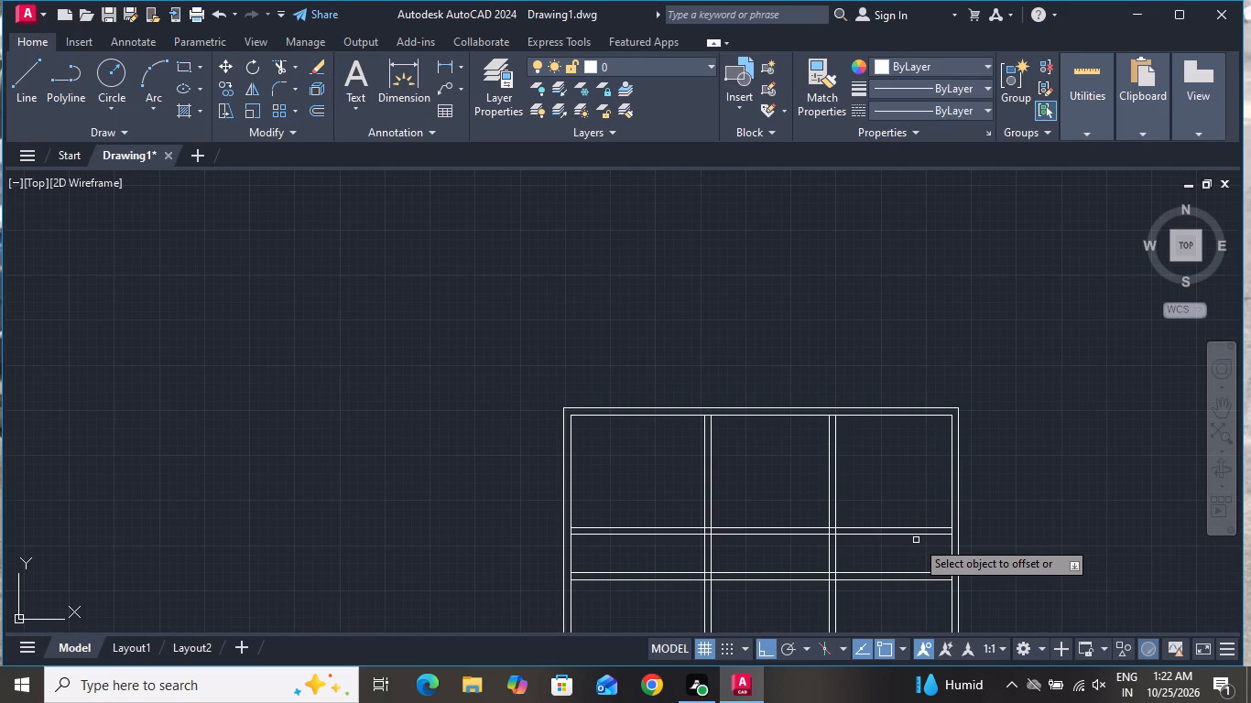
right_click(881, 458)
left_click(916, 488)
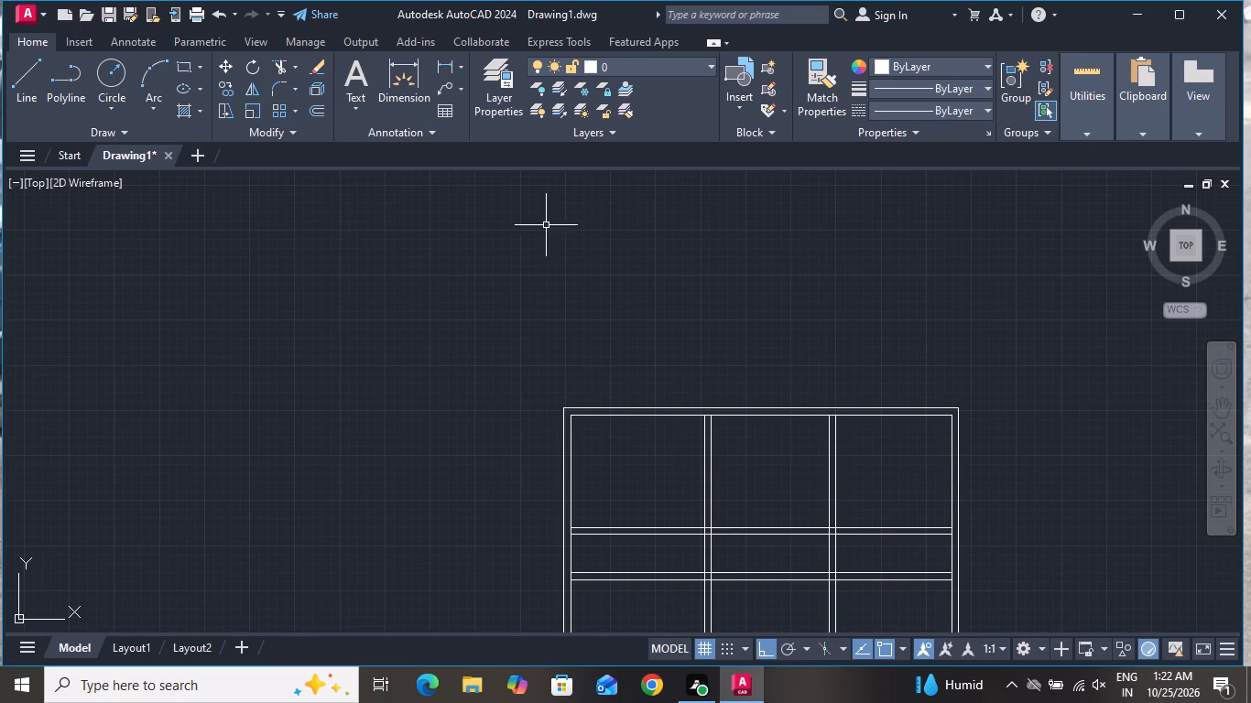
Trim the upper horizontal partition out of the left and middle bays, including the stubs inside the first vertical partition.
left_click(278, 63)
left_click(658, 522)
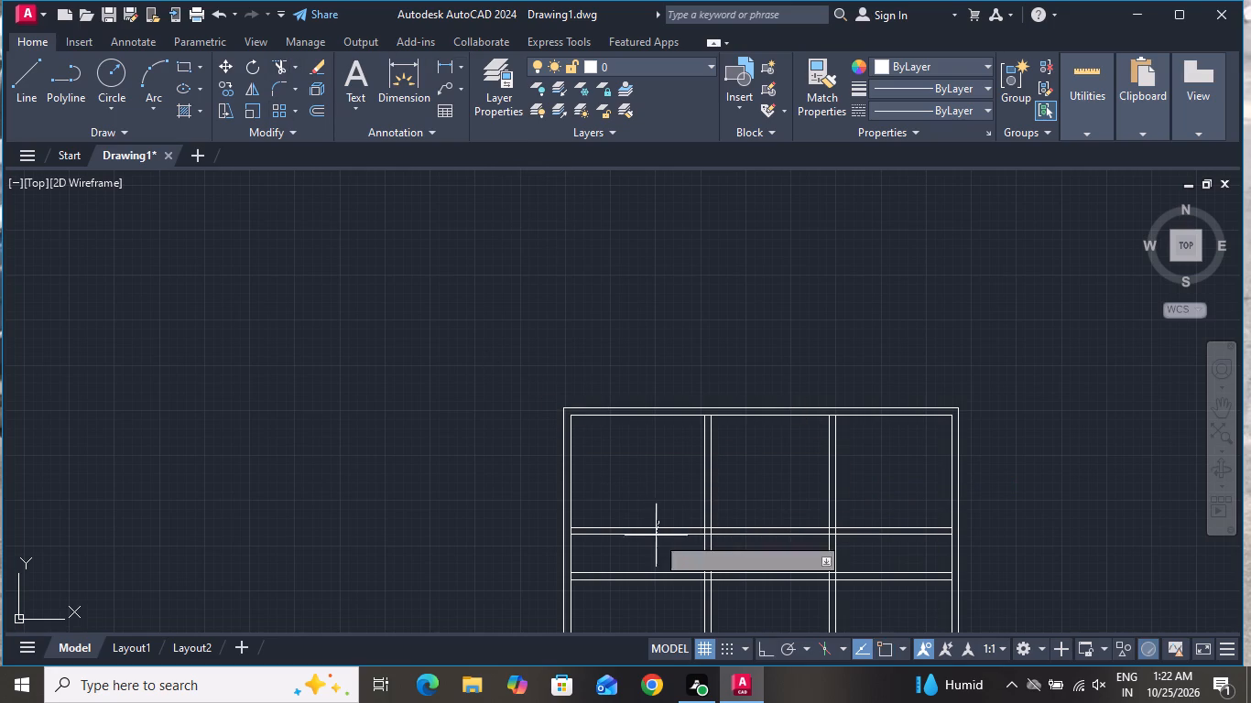
left_click(657, 551)
left_click(796, 522)
left_click(791, 561)
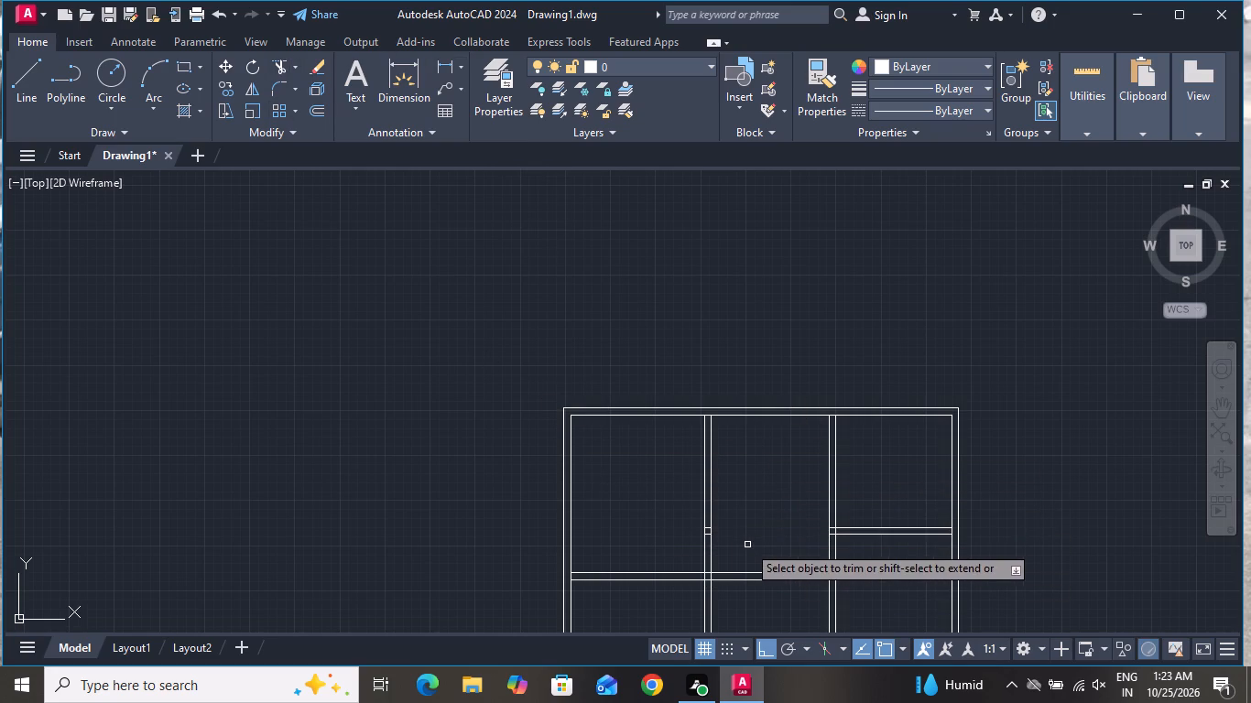
scroll(767, 563, "up", 2)
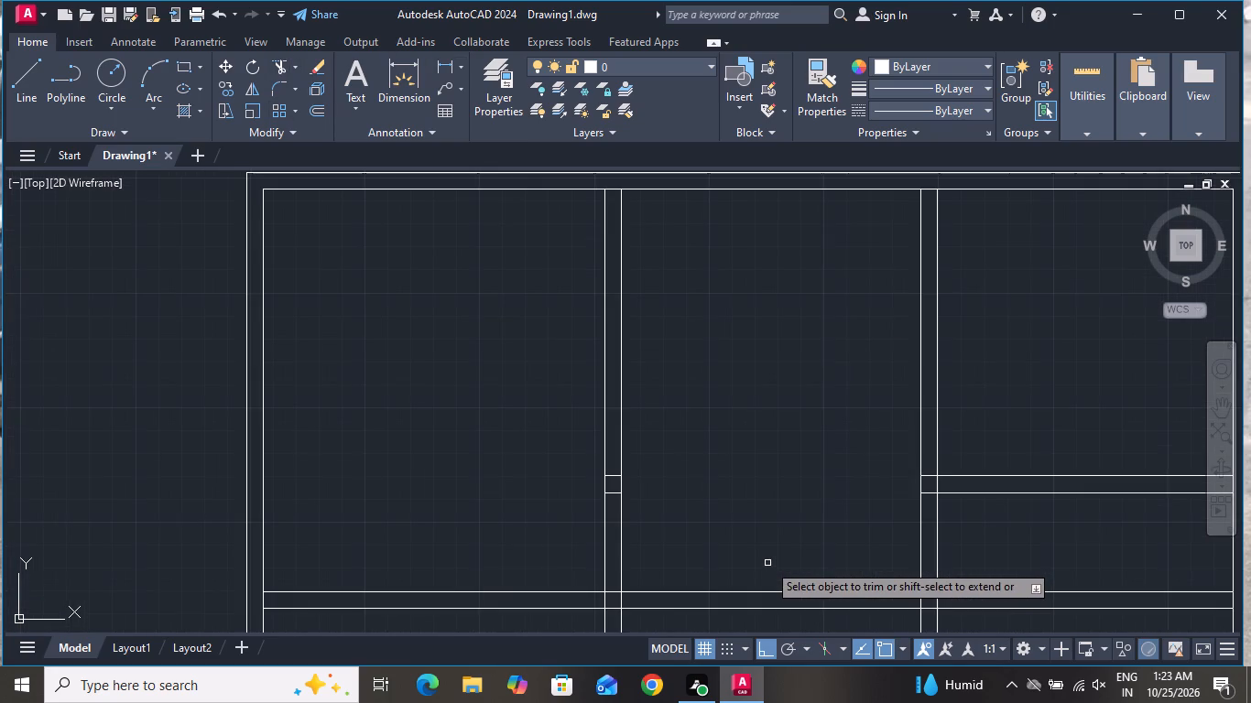
scroll(767, 563, "up", 1)
scroll(767, 563, "down", 1)
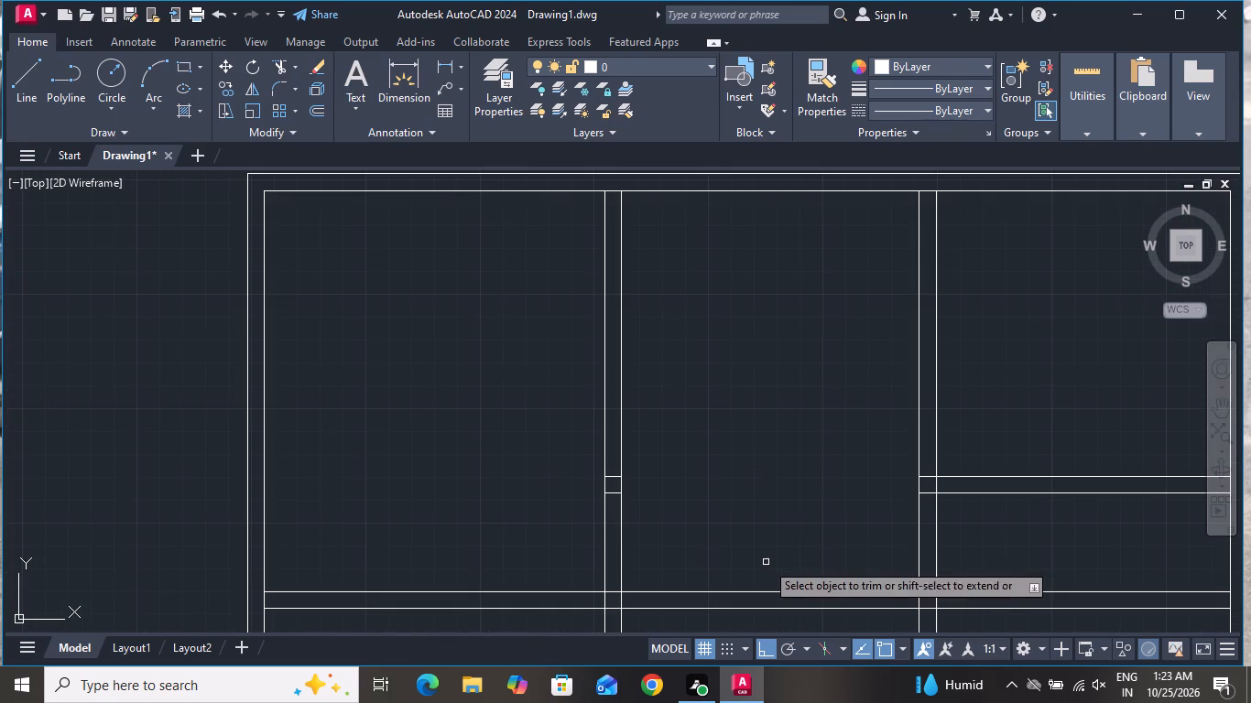
scroll(602, 488, "up", 2)
left_click(636, 532)
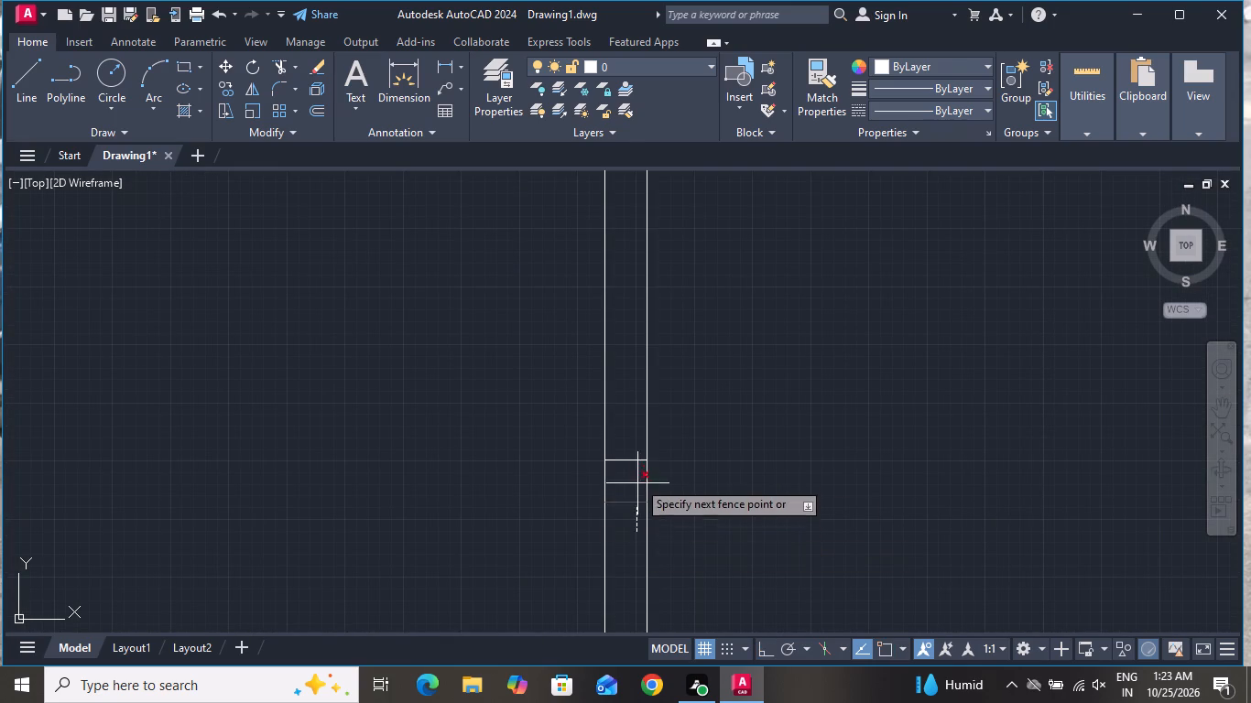
left_click(637, 451)
scroll(589, 407, "down", 4)
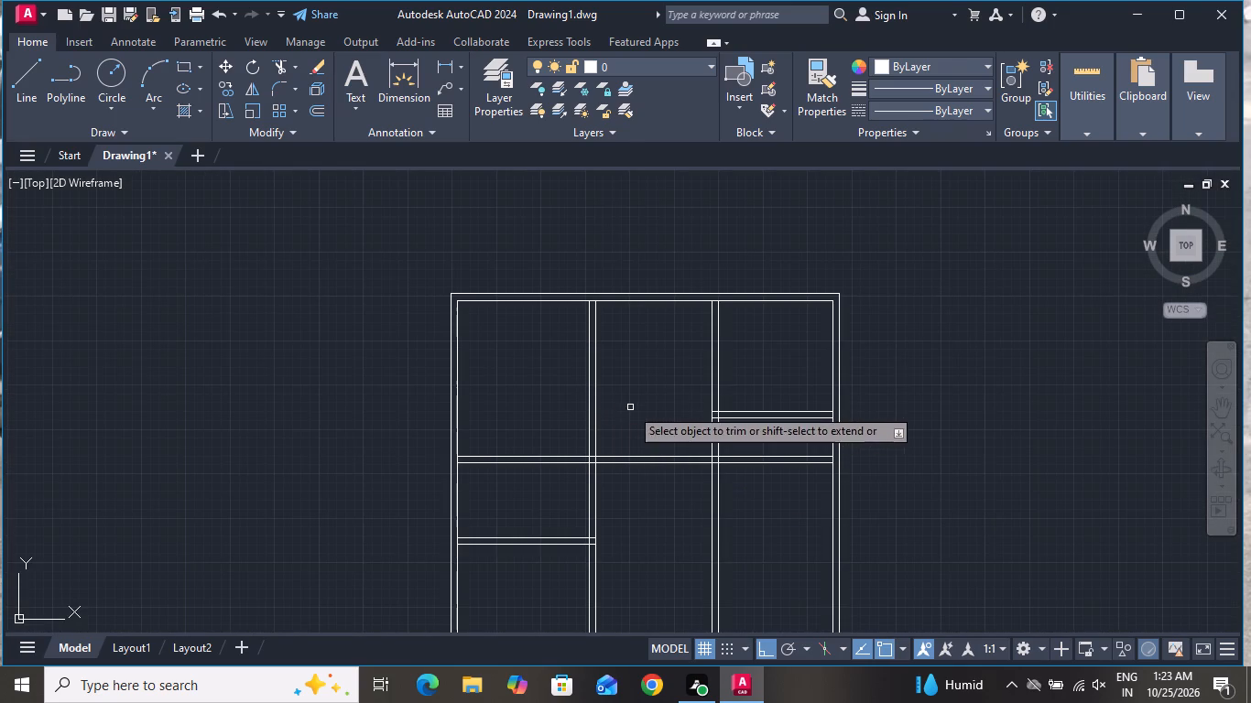
Trim the junction of the upper-right horizontal partition and the second vertical partition into an open T-shaped wall joint.
scroll(745, 422, "up", 3)
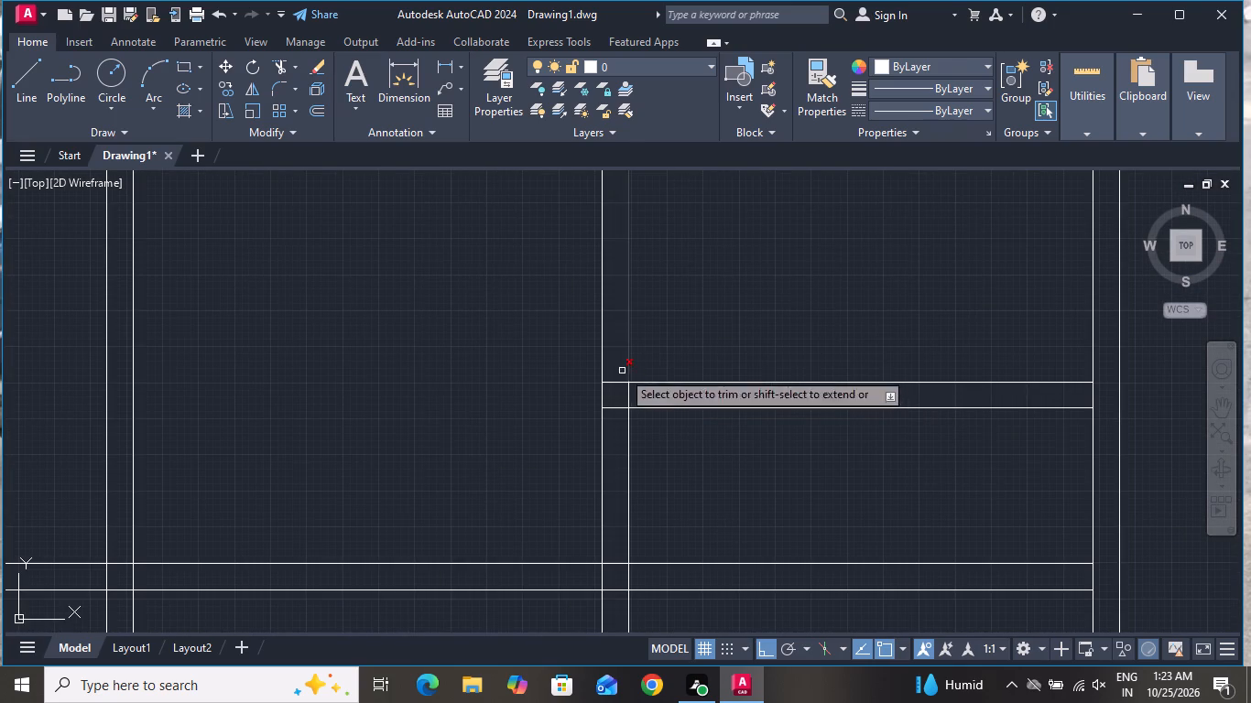
left_click(621, 363)
left_click(619, 424)
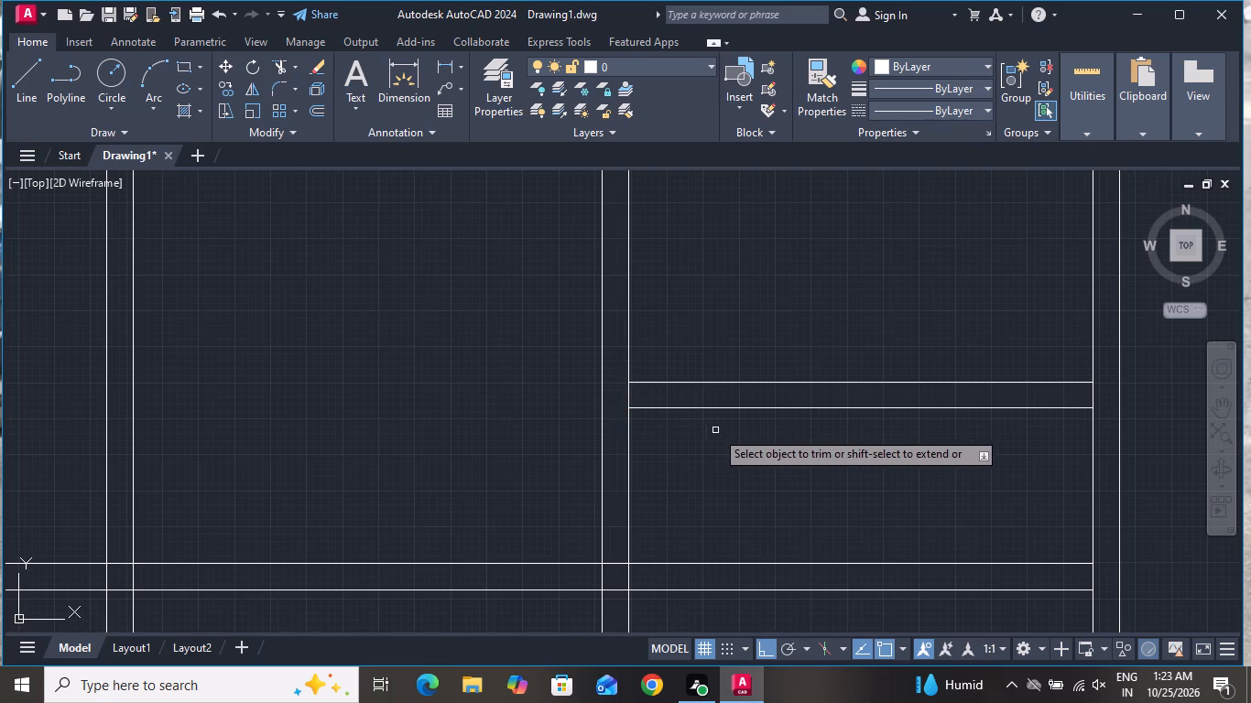
scroll(650, 389, "up", 1)
left_click(643, 392)
left_click(609, 394)
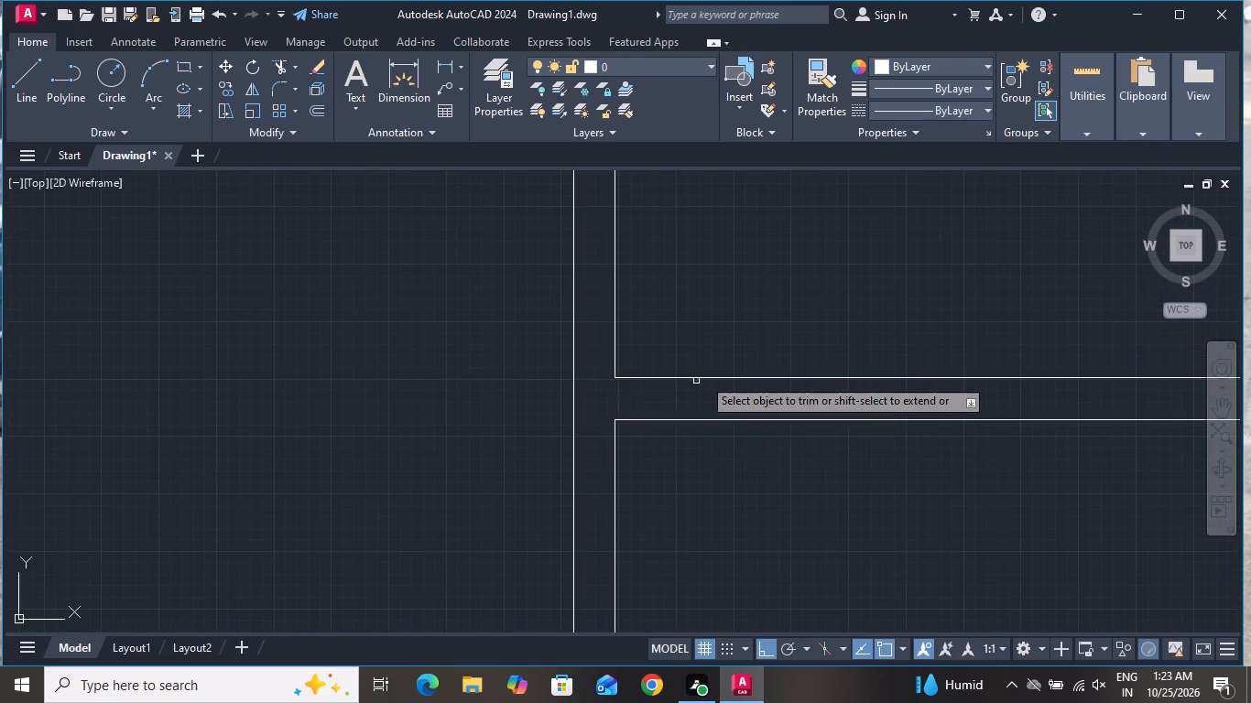
Trim the lines crossing inside the intersection of the central horizontal partition and the second vertical partition to open the wall joint.
scroll(726, 351, "down", 2)
scroll(668, 503, "up", 2)
left_click(678, 496)
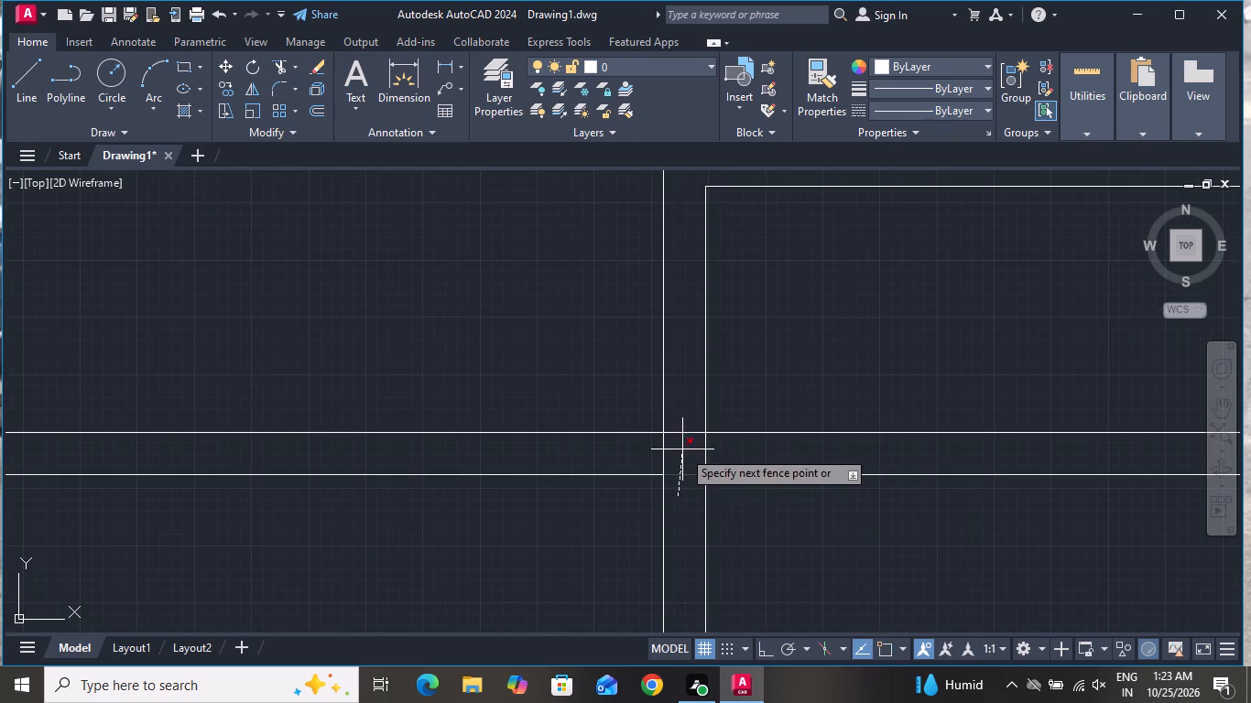
left_click(680, 428)
left_click(641, 459)
left_click(786, 459)
scroll(778, 401, "down", 4)
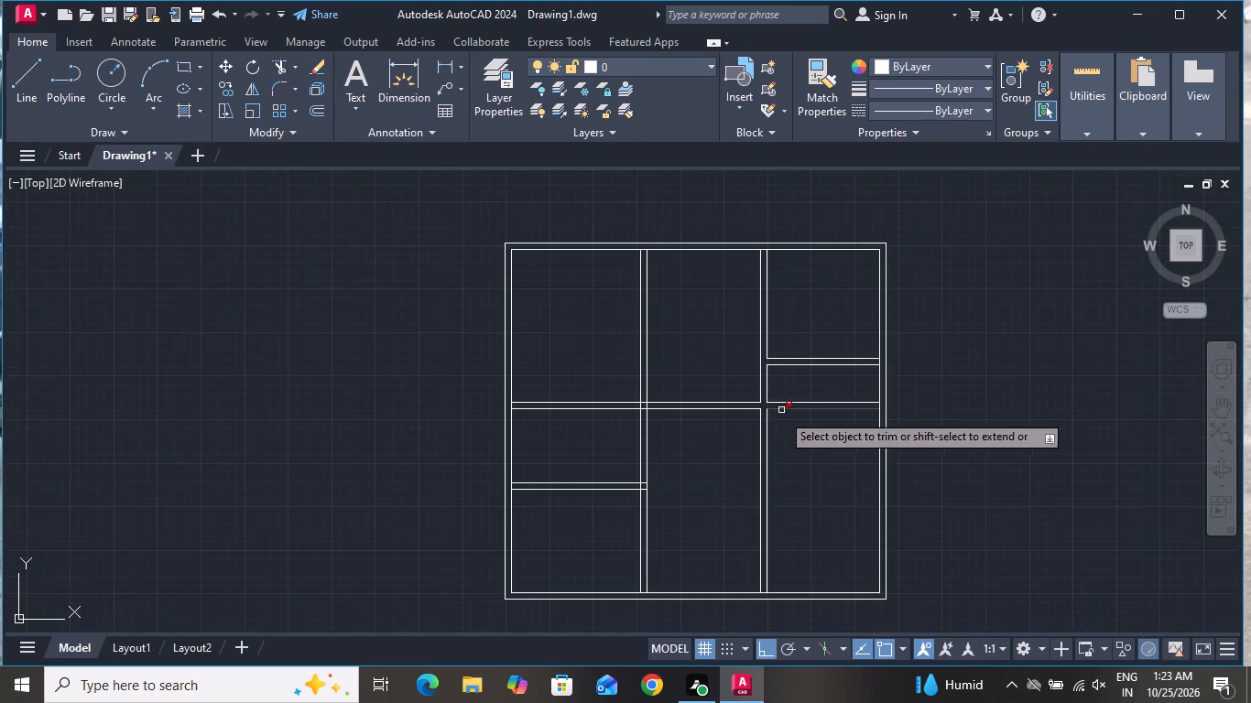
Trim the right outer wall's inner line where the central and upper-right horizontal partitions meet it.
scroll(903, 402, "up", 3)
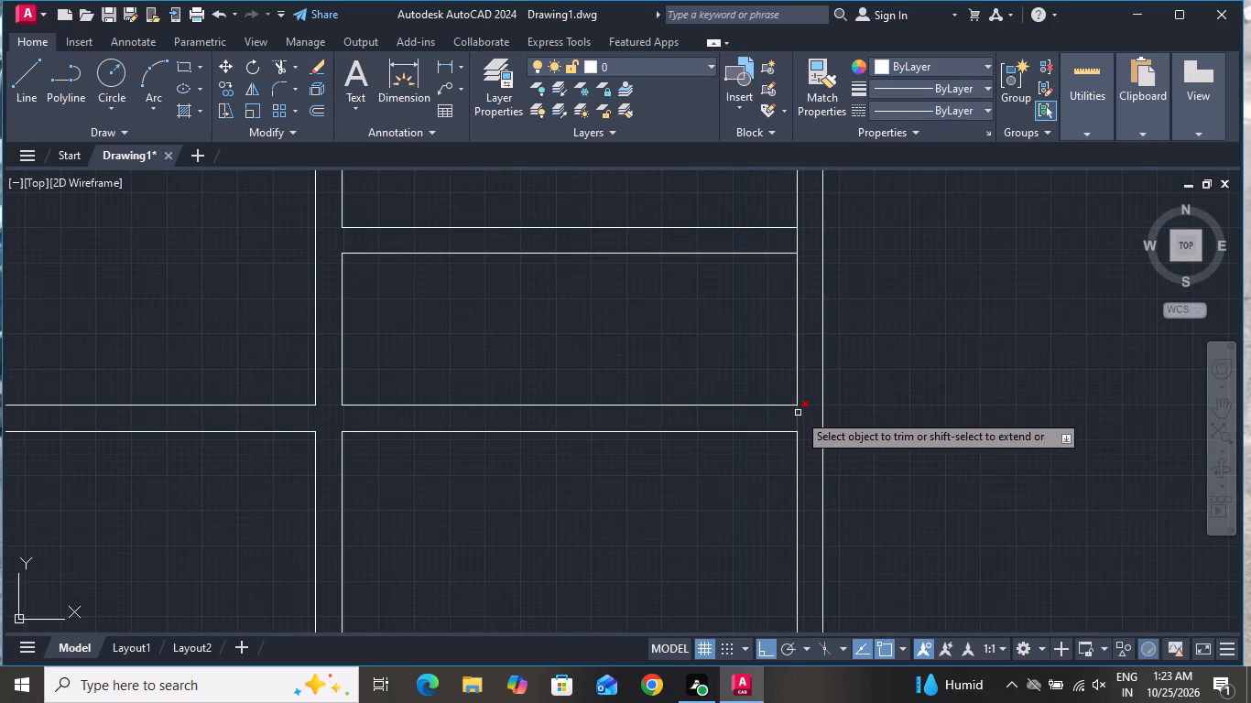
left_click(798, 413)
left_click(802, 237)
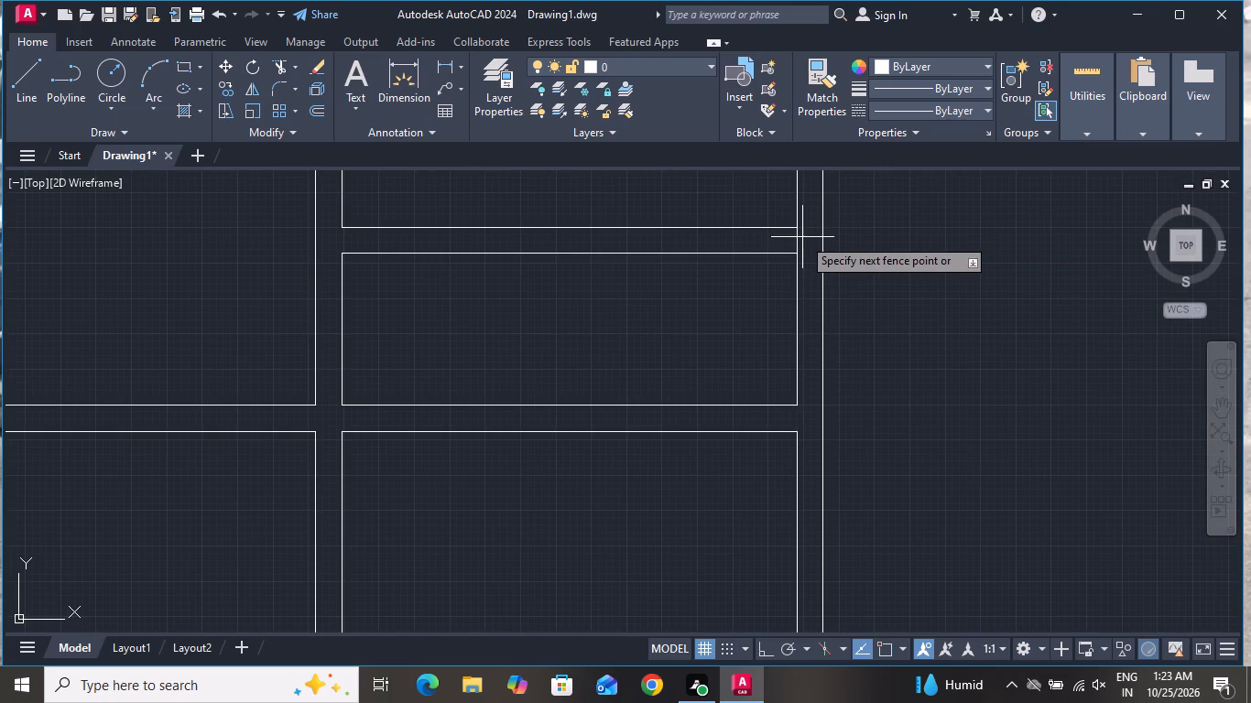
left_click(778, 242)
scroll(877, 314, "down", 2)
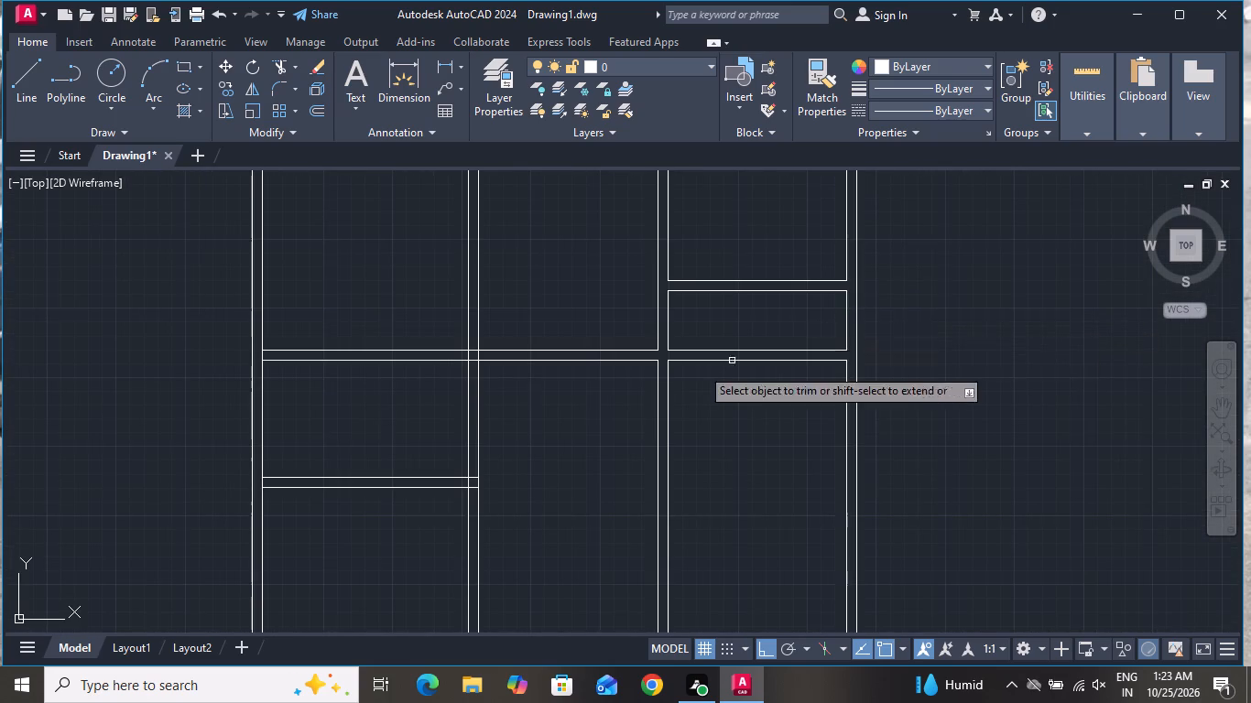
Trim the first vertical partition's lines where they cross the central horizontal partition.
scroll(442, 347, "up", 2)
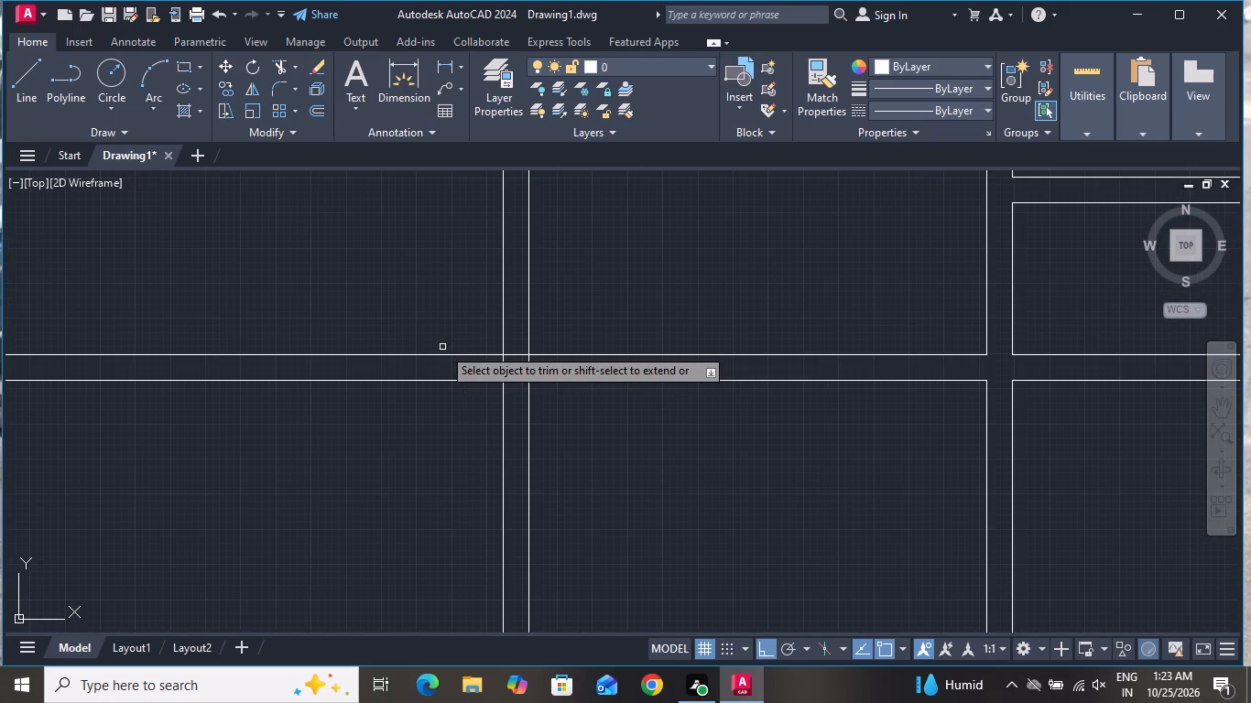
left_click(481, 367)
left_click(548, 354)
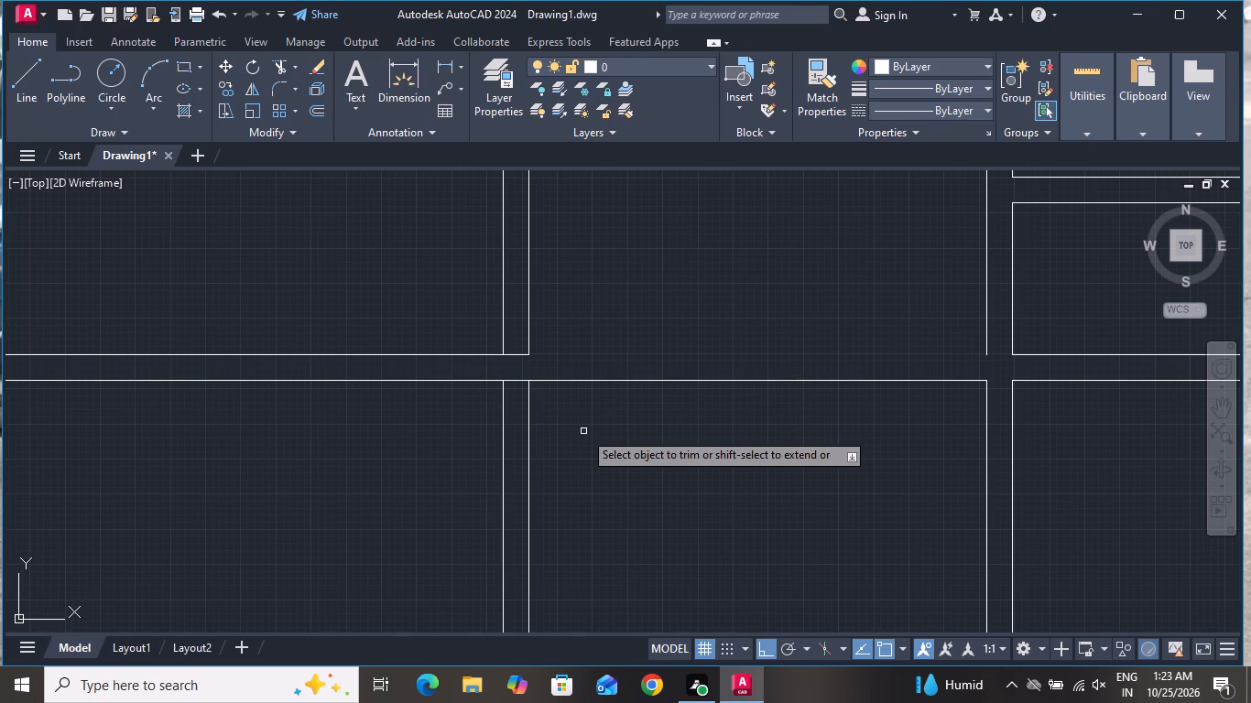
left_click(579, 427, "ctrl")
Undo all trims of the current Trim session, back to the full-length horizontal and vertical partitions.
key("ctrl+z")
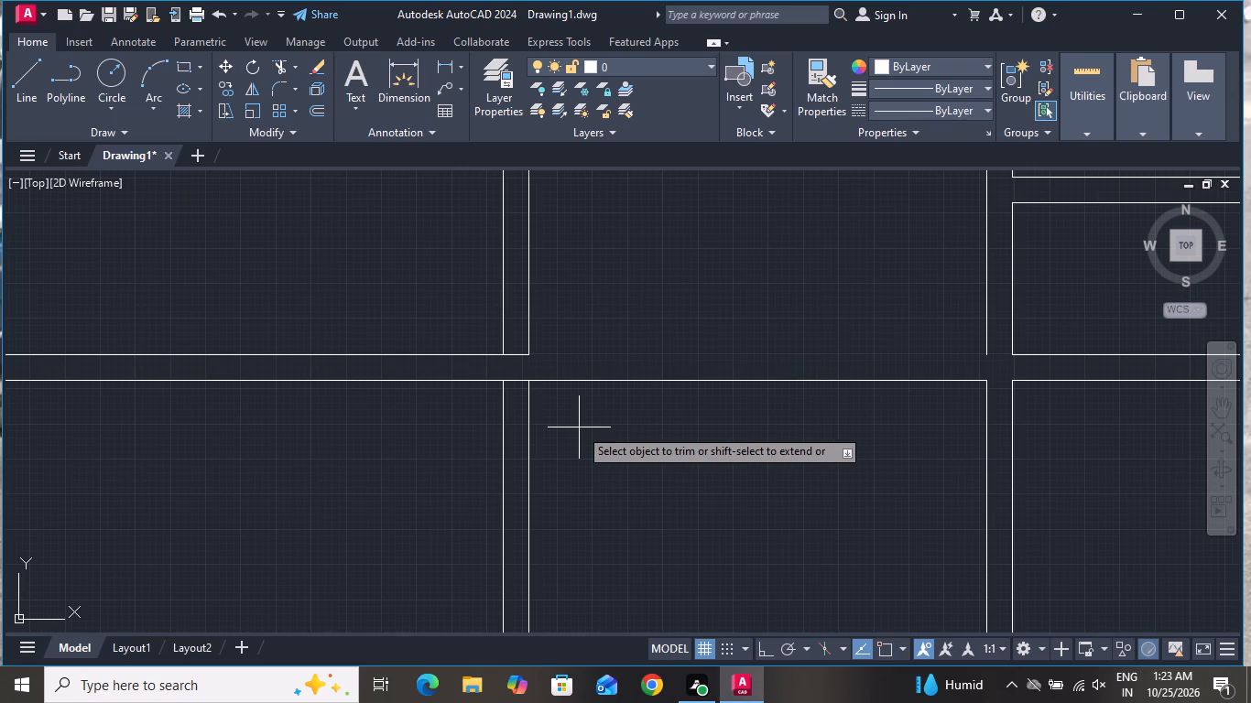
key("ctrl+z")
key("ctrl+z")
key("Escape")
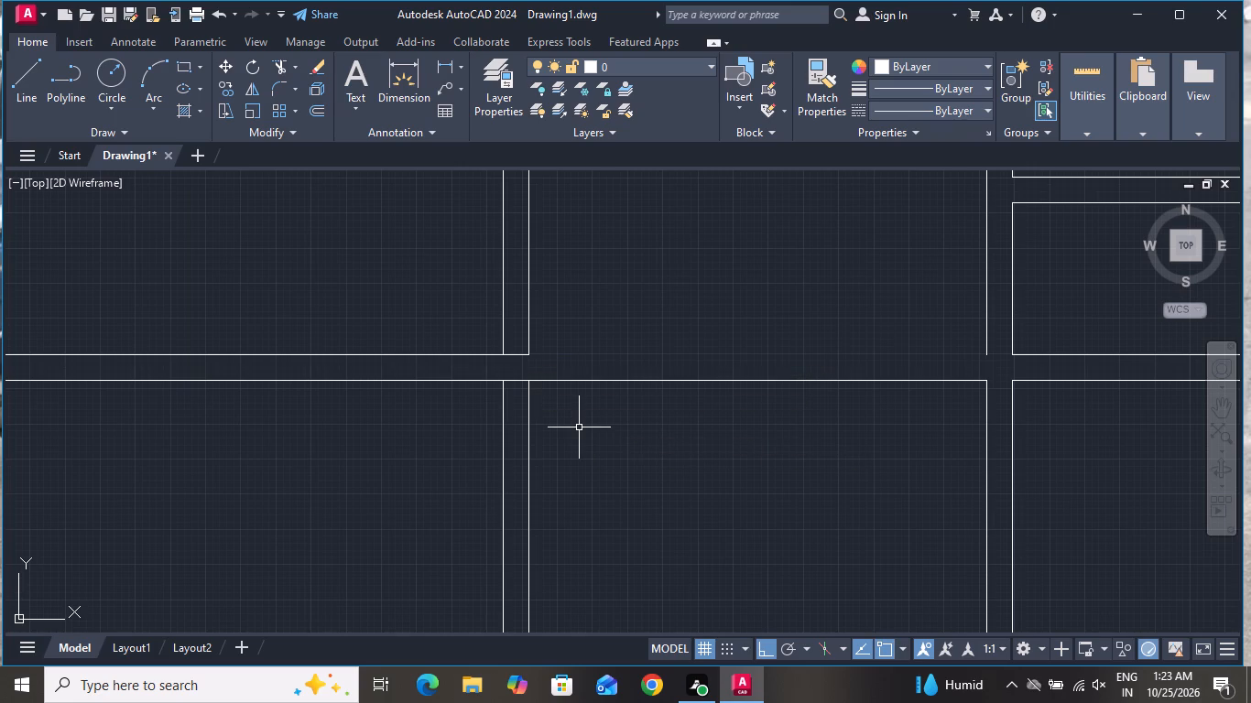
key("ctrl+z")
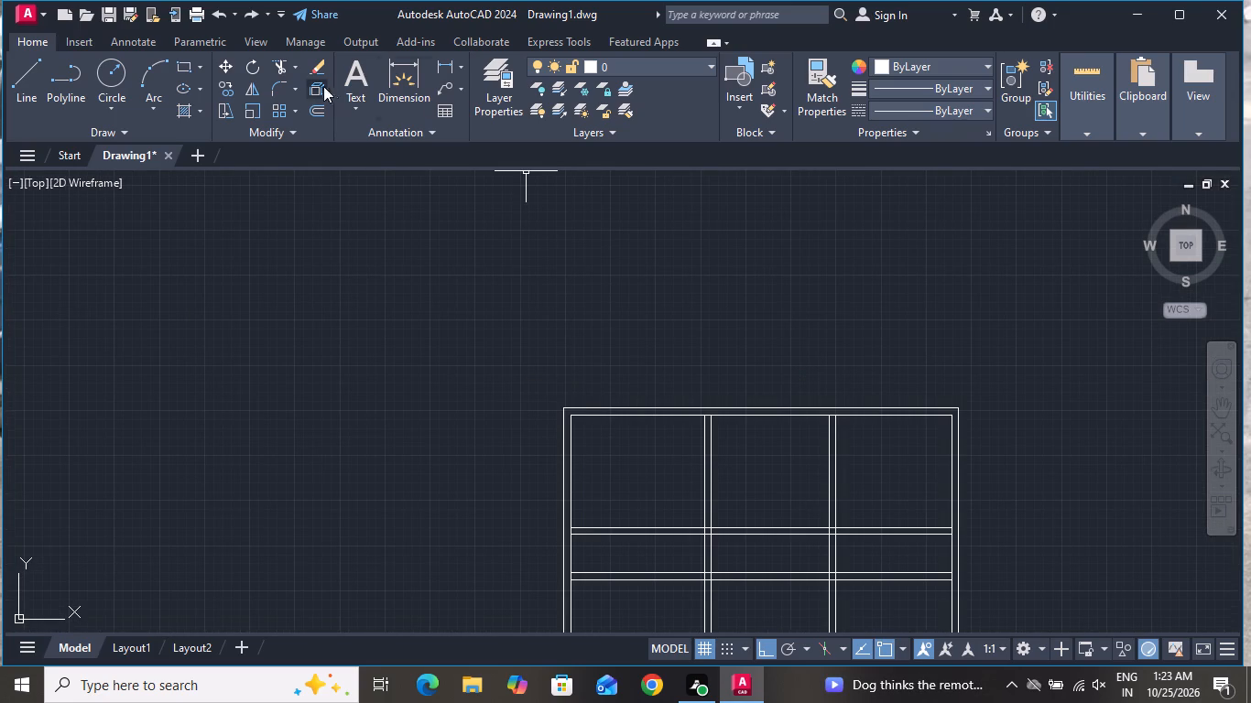
Trim the upper horizontal partition out of the middle and left bays, including the stubs inside the first vertical partition.
left_click(280, 61)
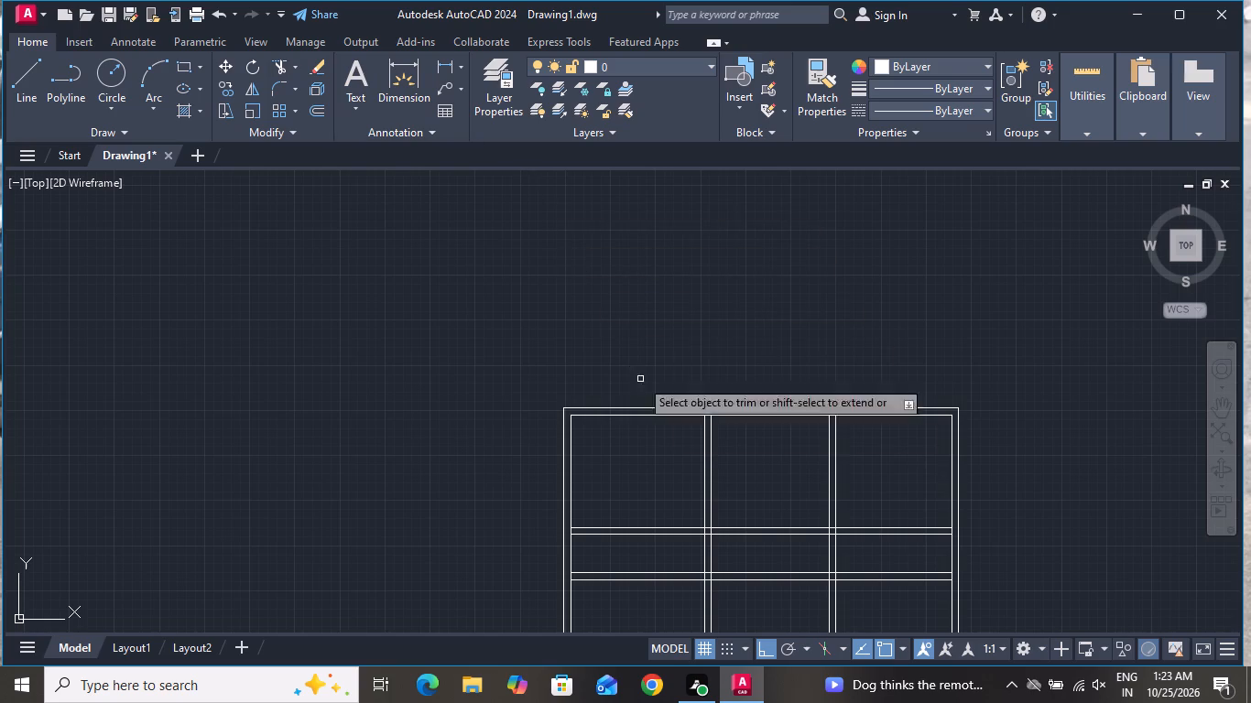
scroll(739, 556, "up", 1)
left_click(740, 556)
left_click(776, 457)
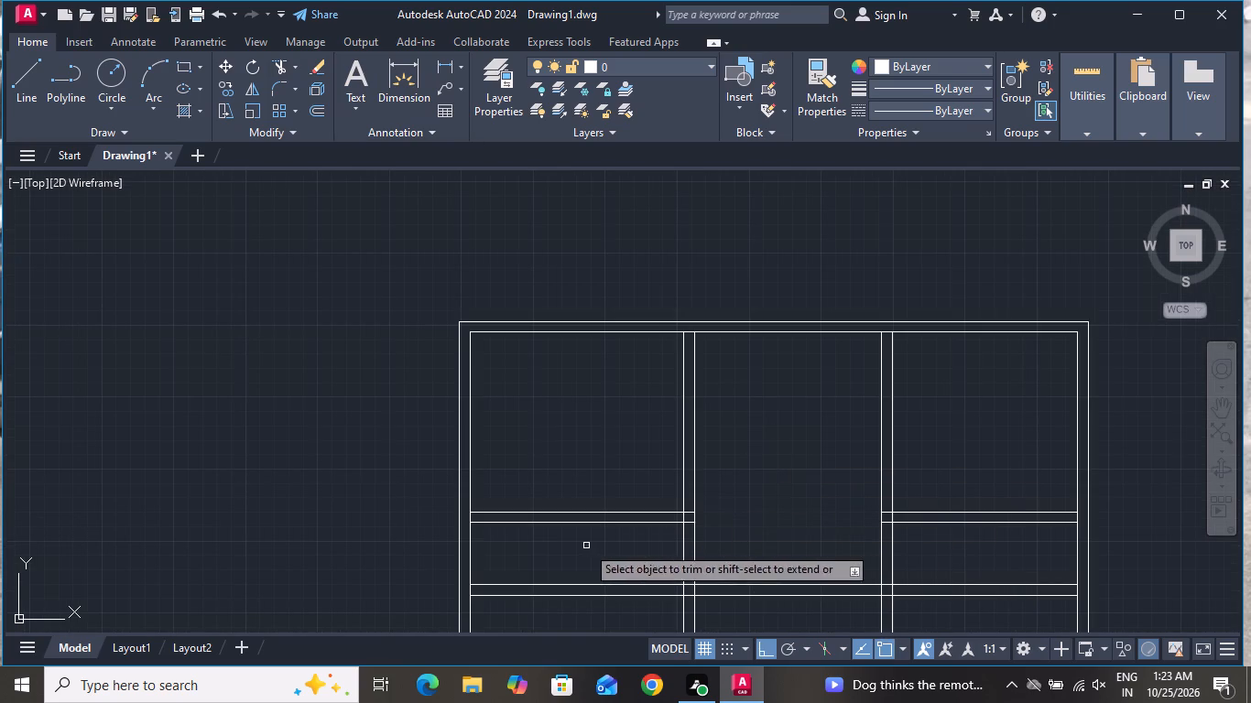
left_click(586, 546)
left_click(618, 490)
scroll(748, 524, "up", 3)
left_click(609, 476)
left_click(606, 557)
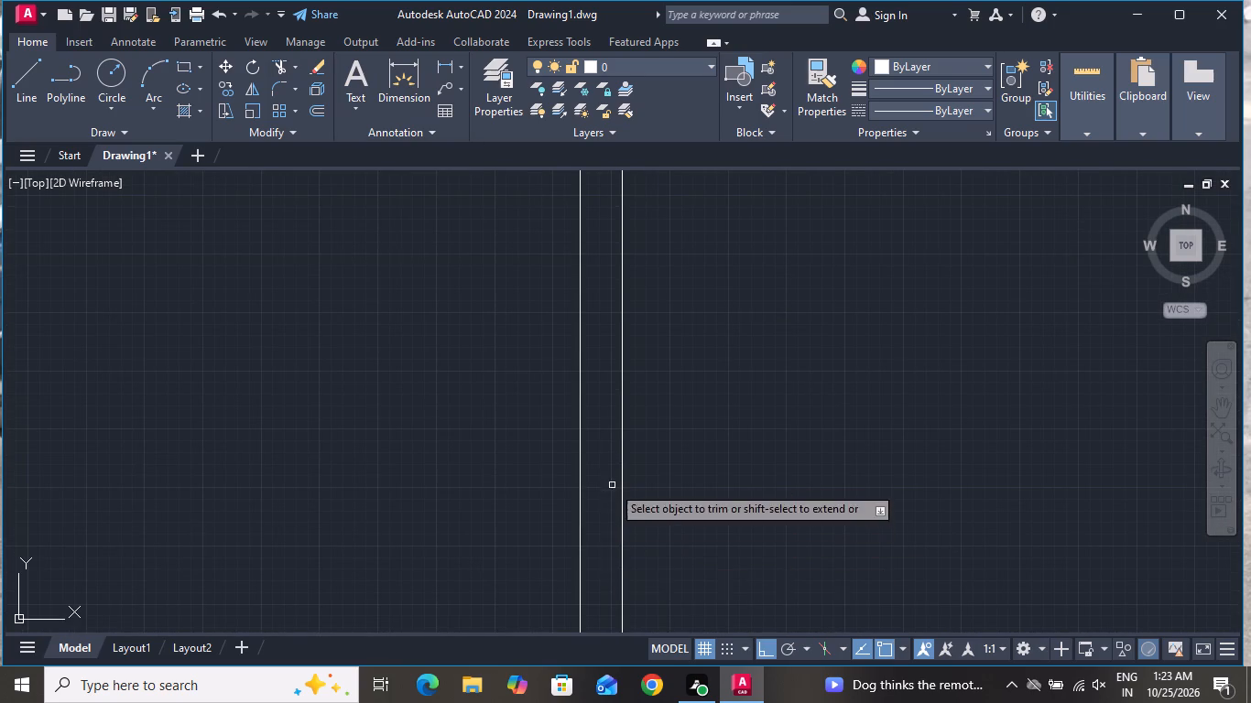
Trim the top outer wall's inner line between the double lines of the first and second vertical partitions.
scroll(667, 401, "down", 3)
scroll(668, 233, "up", 4)
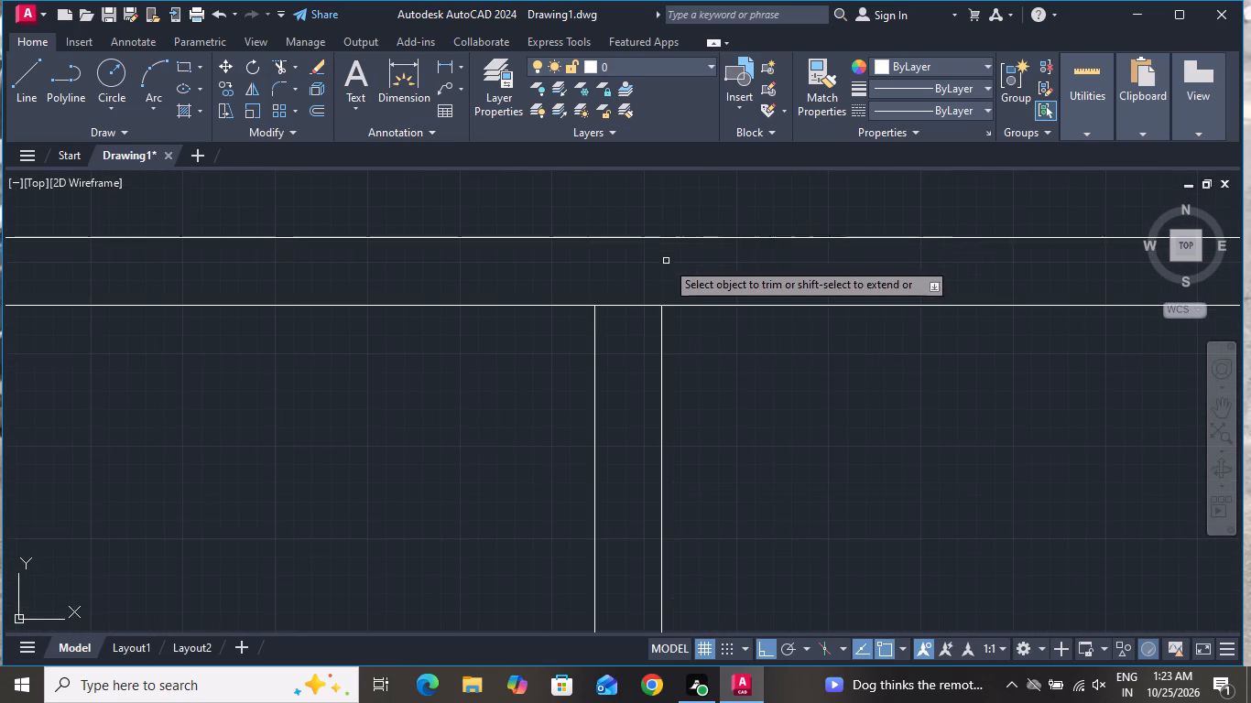
left_click(636, 290)
left_click(638, 326)
scroll(626, 308, "down", 4)
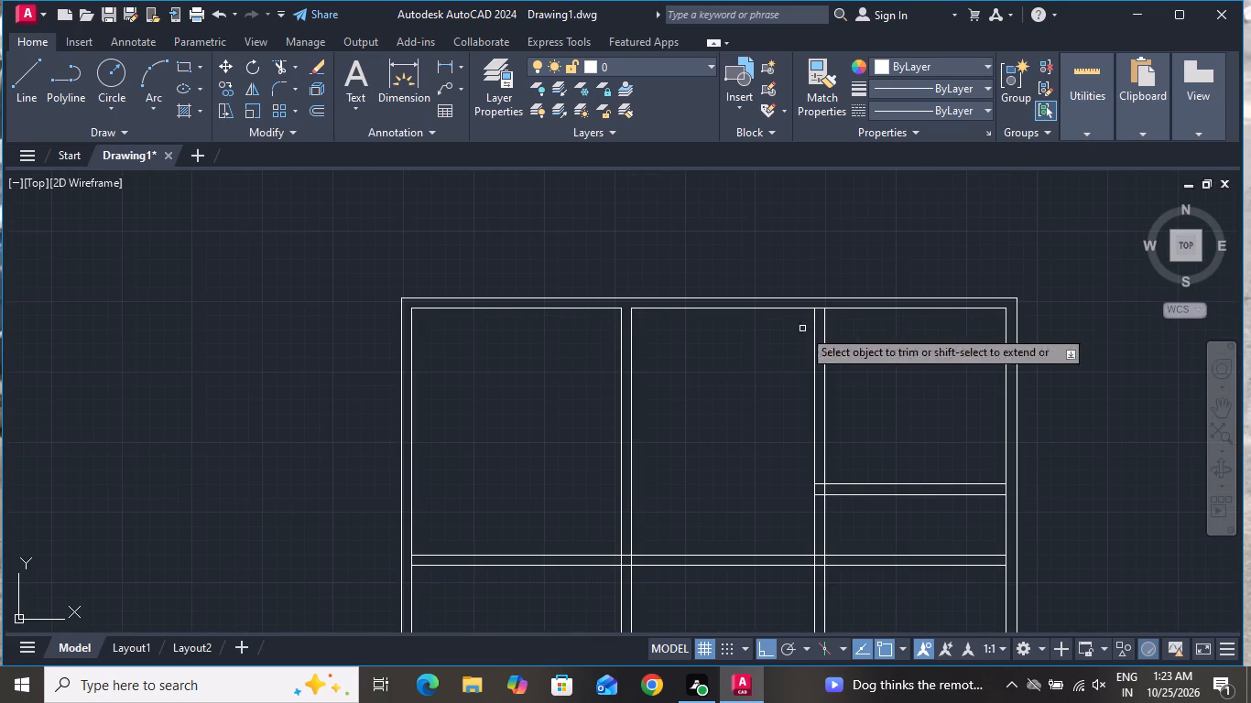
scroll(833, 308, "up", 4)
left_click(752, 287)
left_click(750, 351)
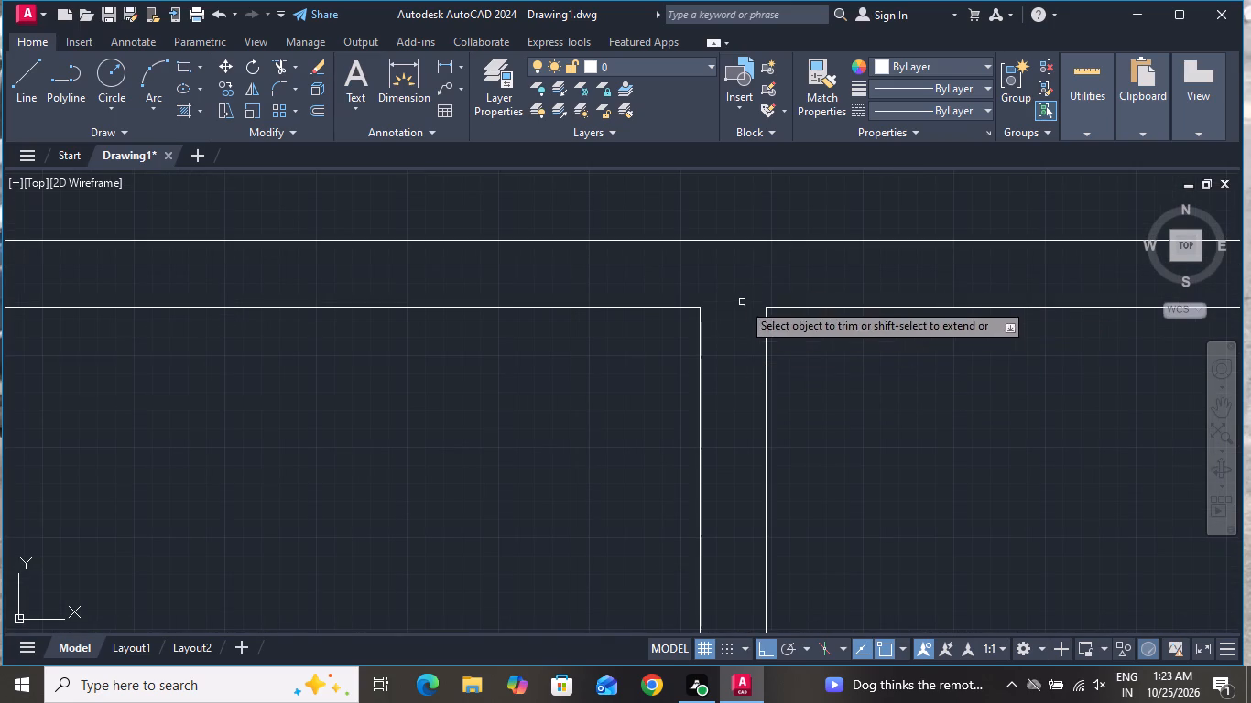
Trim the junction of the upper-right horizontal partition and the second vertical partition into an open T-shaped joint.
scroll(735, 285, "down", 4)
scroll(737, 489, "up", 4)
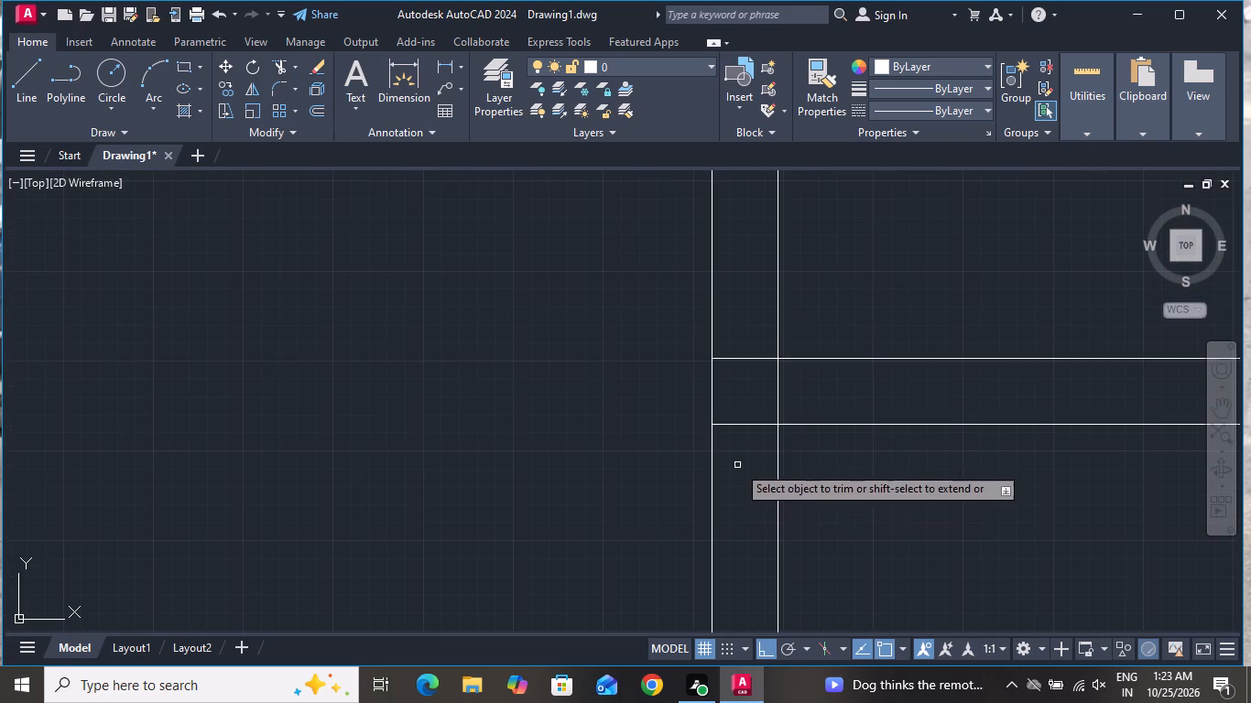
left_click(739, 464)
left_click(741, 327)
left_click(759, 382)
left_click(851, 382)
Trim the lines crossing inside the intersection of the central horizontal partition and the second vertical partition.
scroll(682, 310, "down", 3)
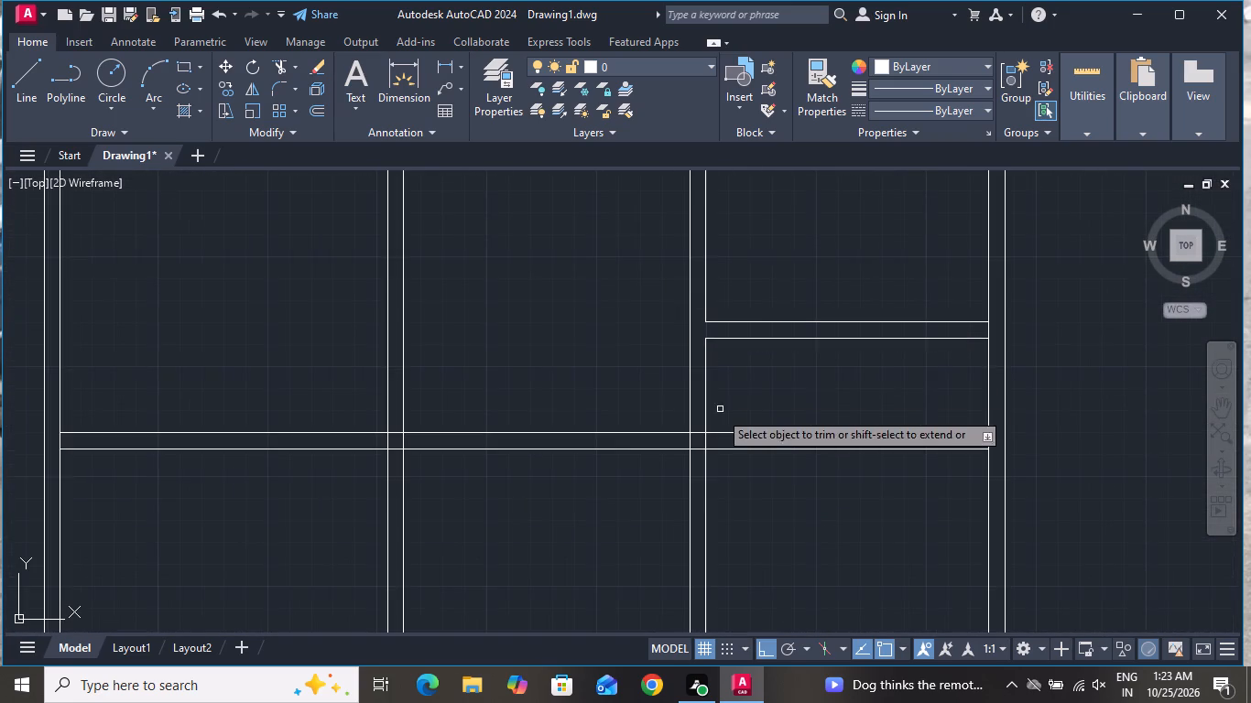
scroll(700, 449, "up", 2)
left_click(694, 488)
left_click(690, 378)
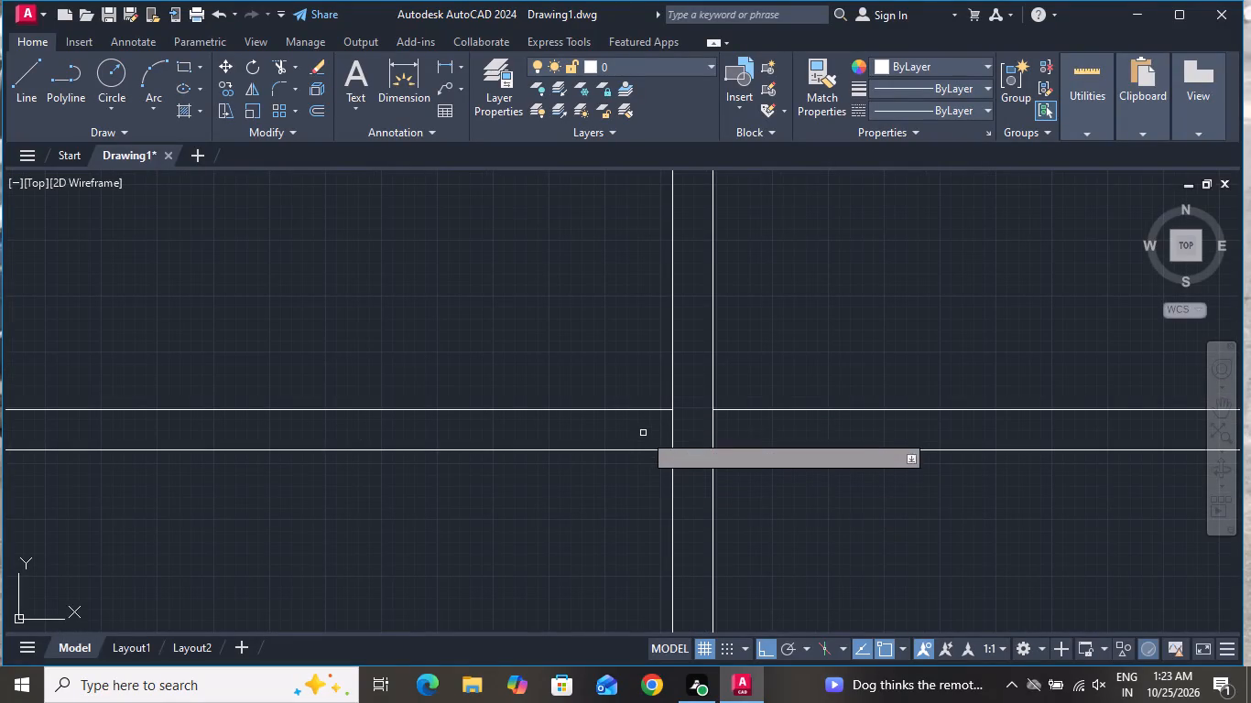
left_click(647, 430)
left_click(790, 424)
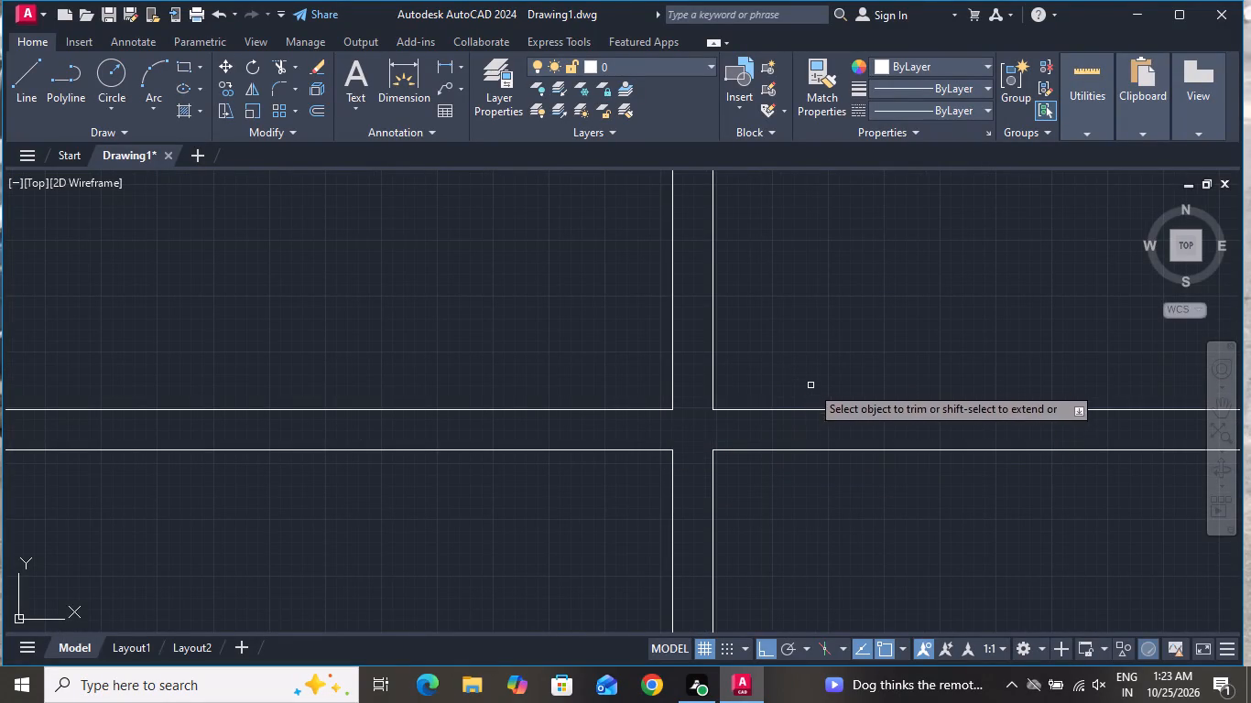
Trim the lines crossing inside the intersection of the central horizontal partition and the first vertical partition.
scroll(800, 442, "down", 2)
scroll(442, 439, "up", 3)
left_click(442, 437)
left_click(566, 429)
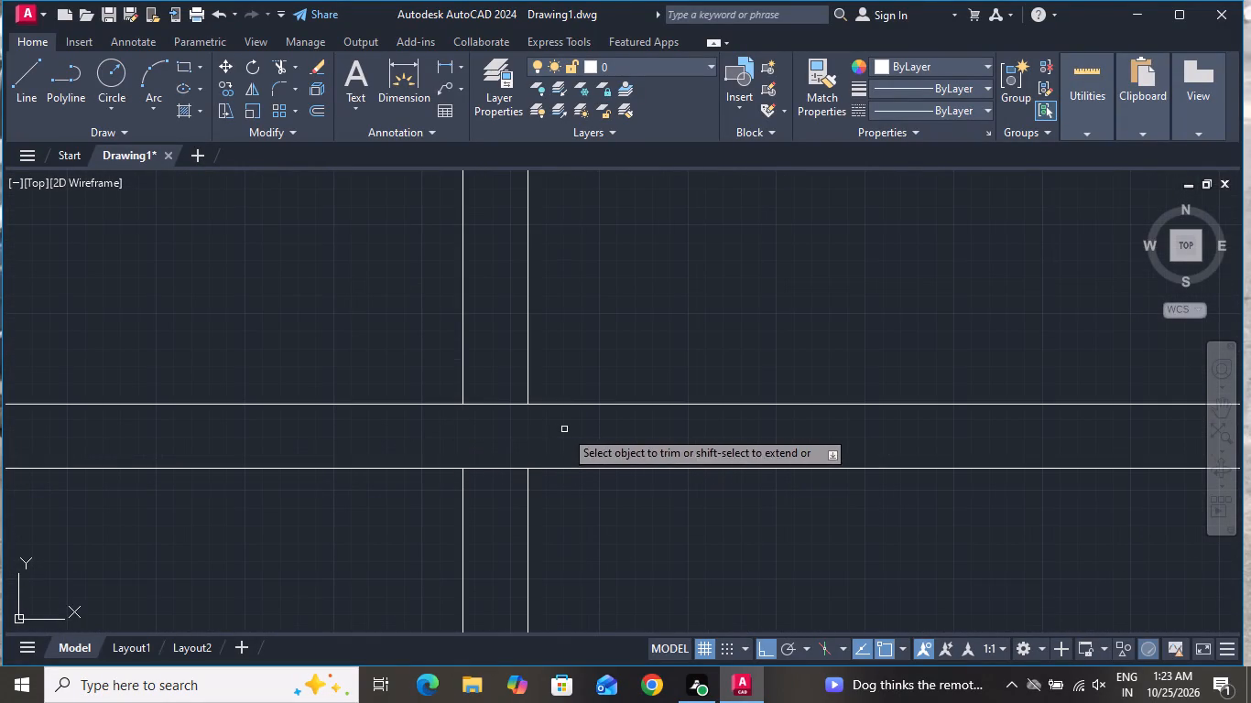
left_click(504, 434)
left_click(505, 370)
left_click(487, 440)
left_click(490, 495)
Trim the left outer wall's inner line where the central and lower-left horizontal partitions meet it.
scroll(569, 384, "down", 3)
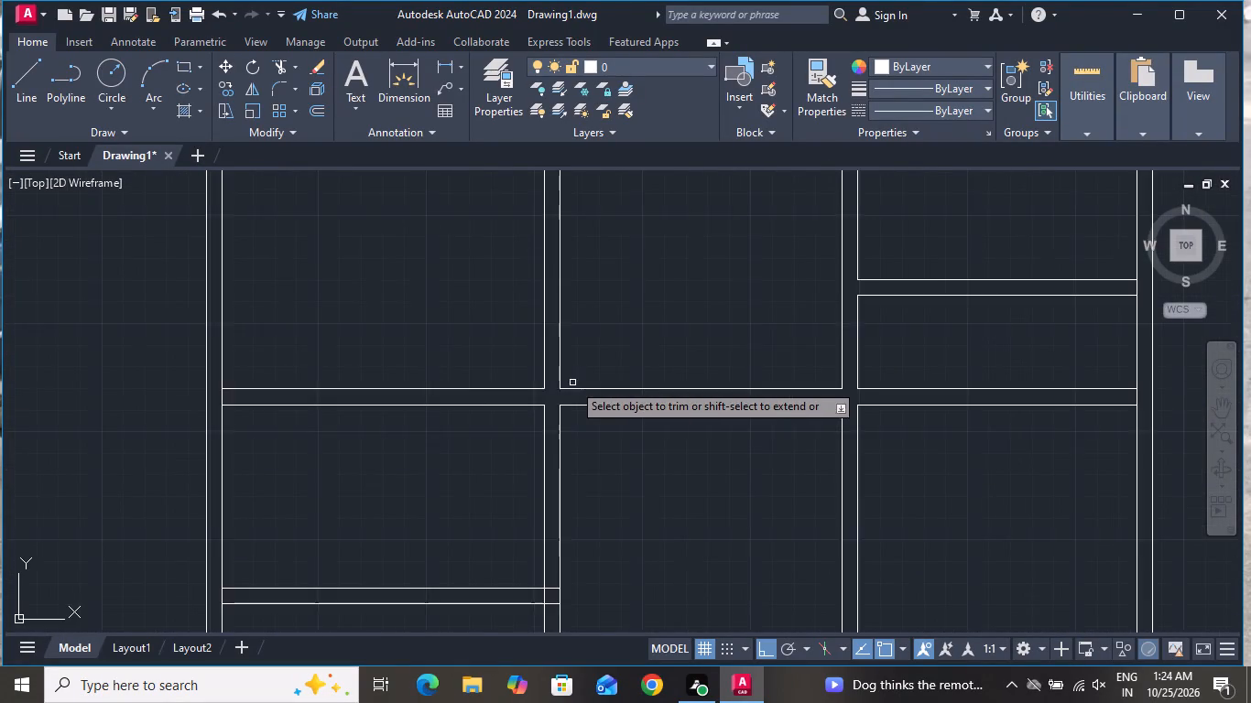
scroll(573, 381, "down", 1)
scroll(435, 358, "up", 2)
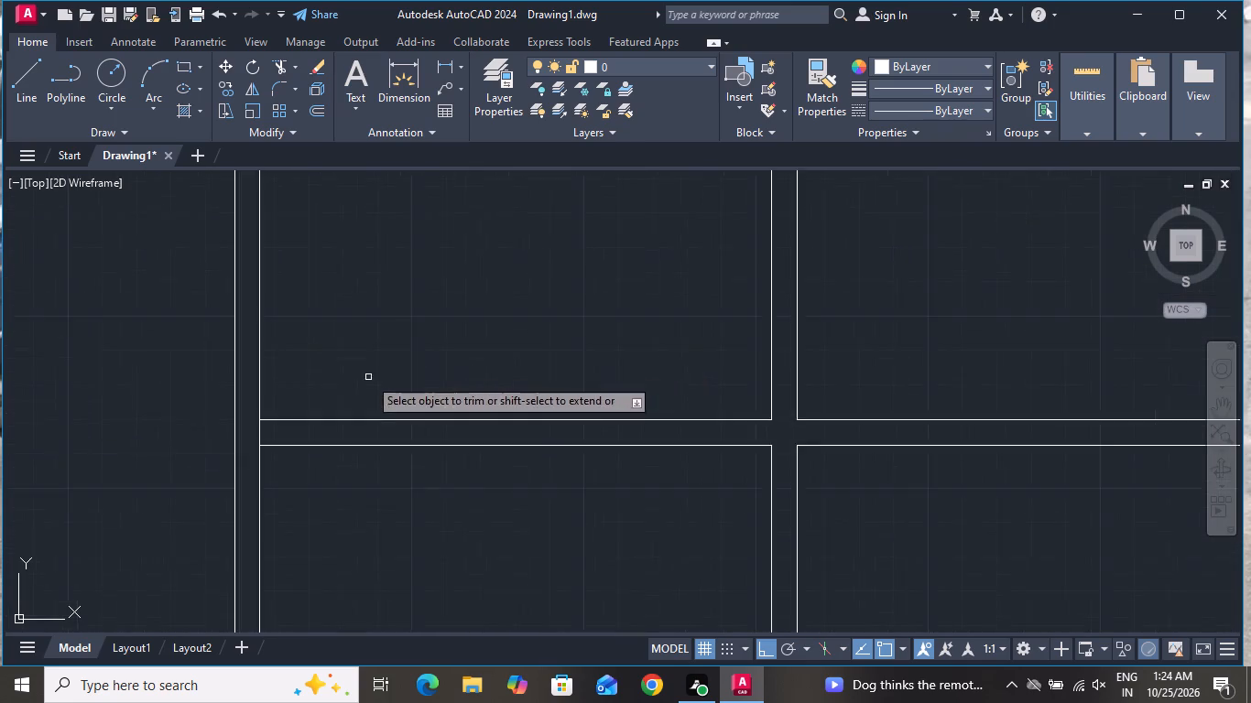
scroll(368, 378, "up", 1)
left_click(218, 460)
left_click(185, 460)
scroll(450, 346, "down", 3)
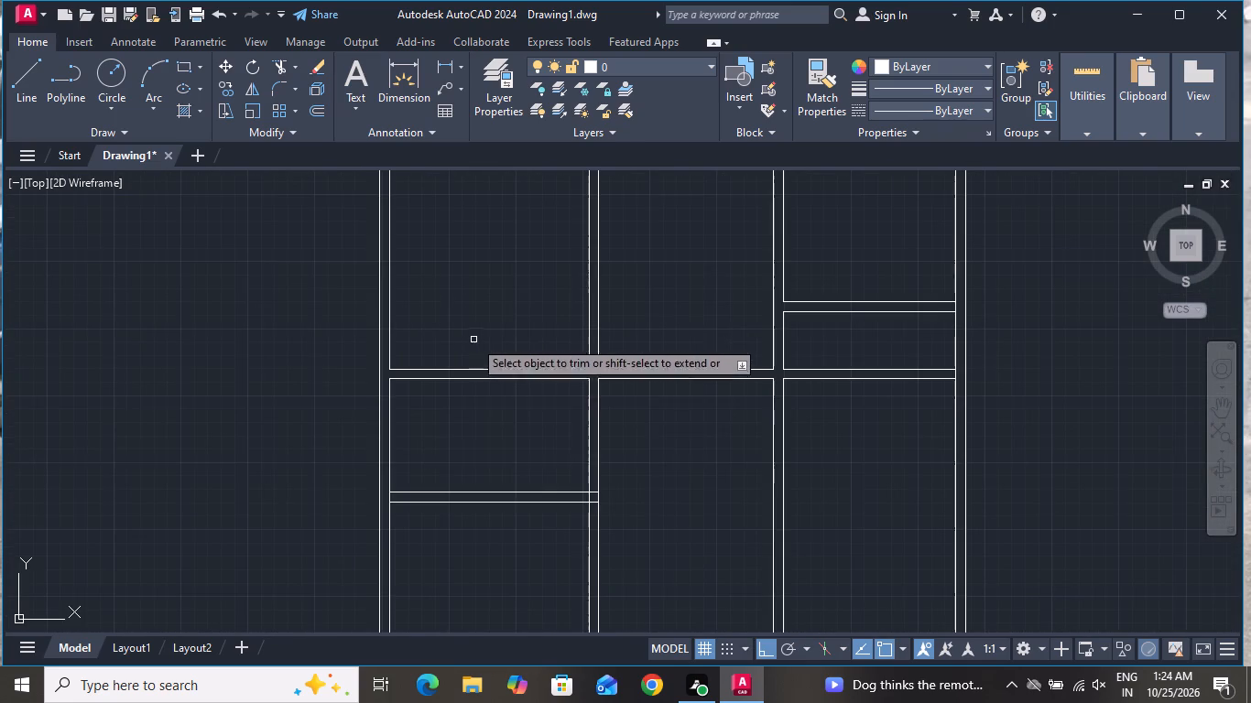
scroll(388, 508, "up", 3)
left_click(385, 467)
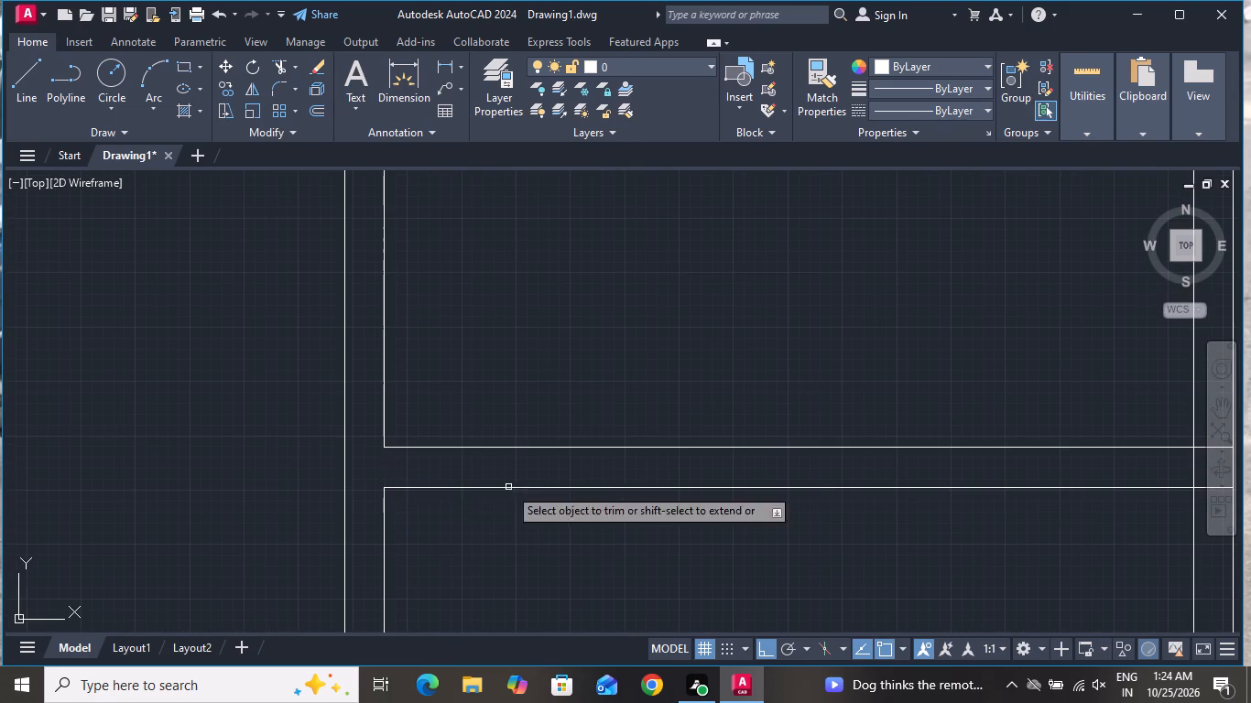
Trim the junction of the lower-left horizontal partition and the first vertical partition into an open T-shaped joint.
scroll(551, 494, "down", 3)
scroll(708, 483, "up", 3)
left_click(707, 500)
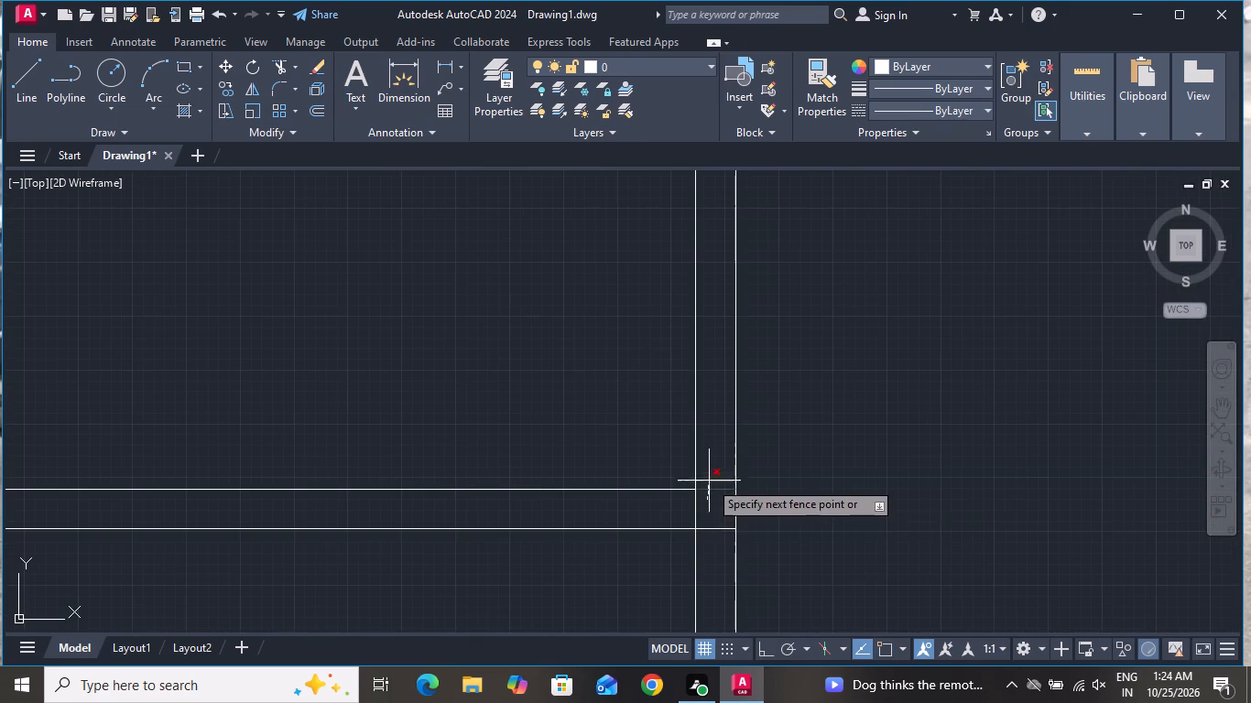
left_click(709, 481)
left_click(709, 508)
left_click(704, 554)
left_click(722, 500)
left_click(673, 500)
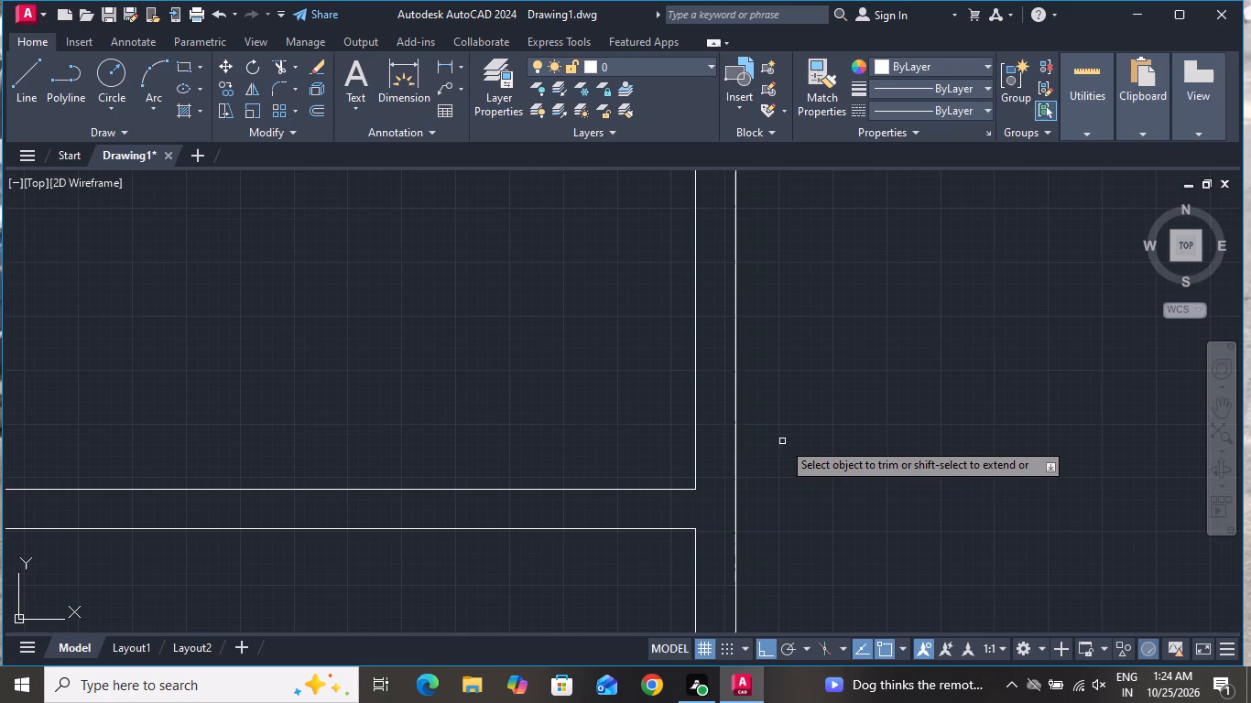
Trim the bottom outer wall's inner line between the double lines of the first vertical partition.
scroll(782, 438, "down", 2)
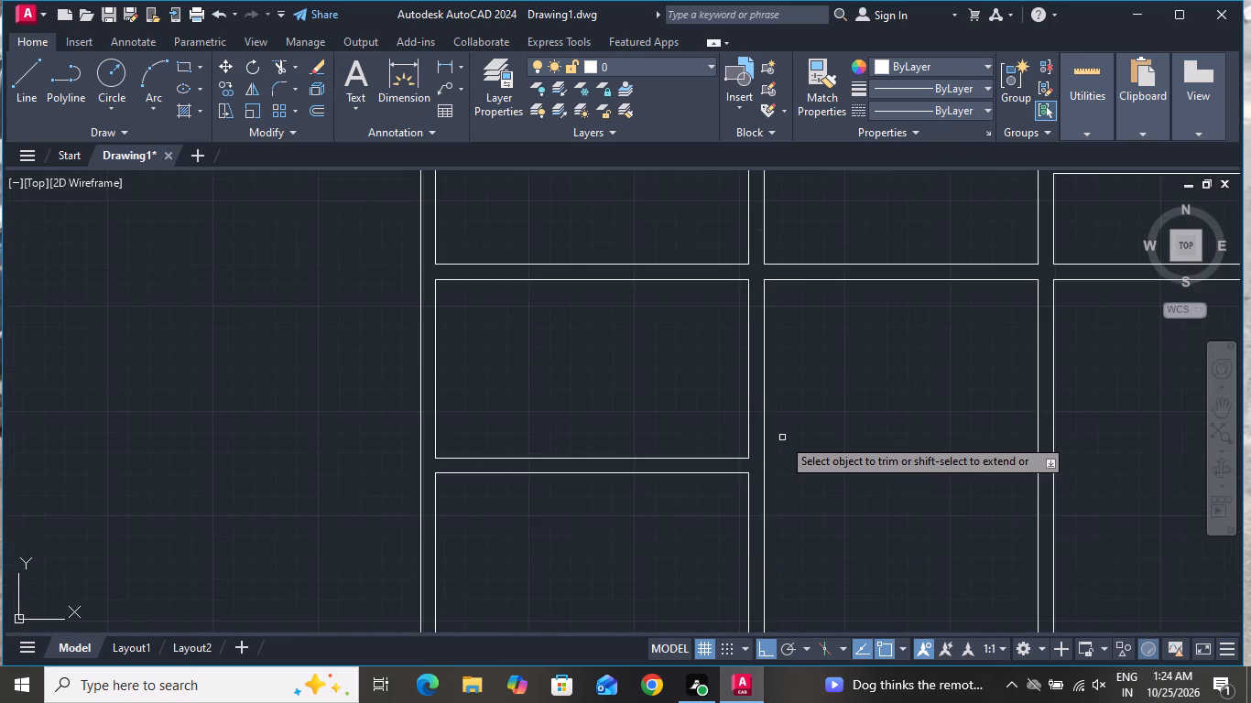
scroll(782, 437, "down", 2)
scroll(765, 549, "up", 4)
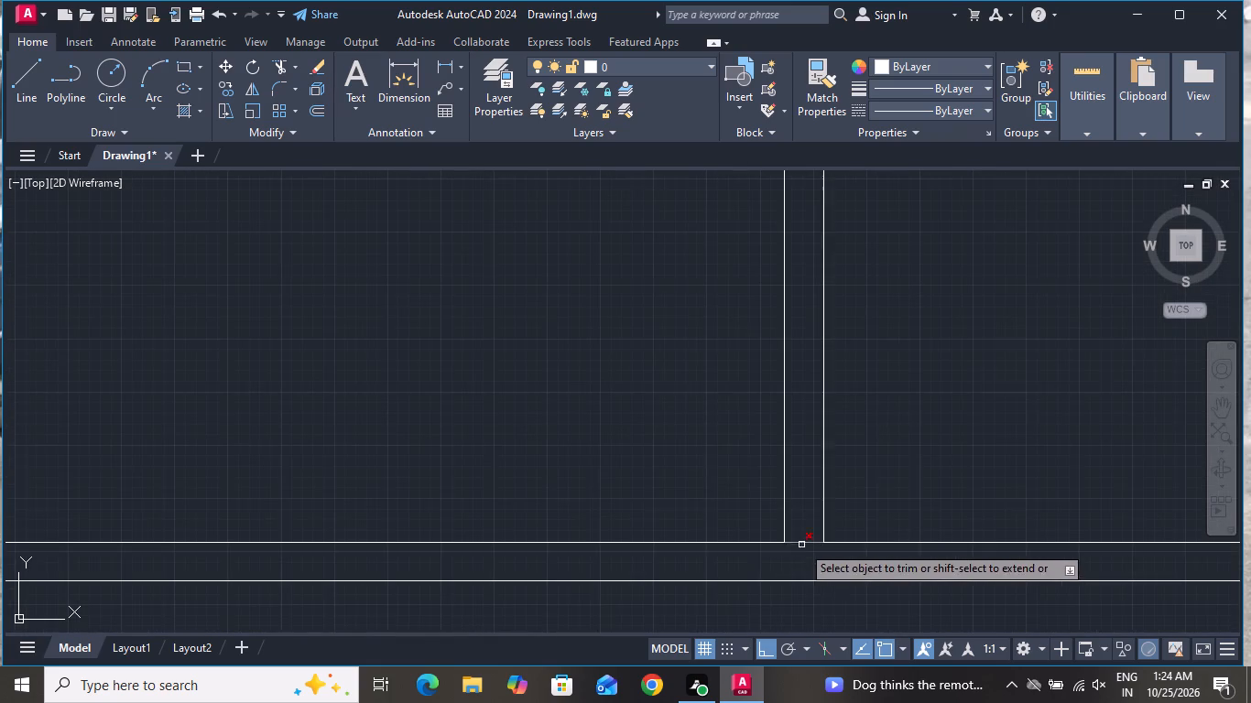
left_click(809, 535)
left_click(807, 547)
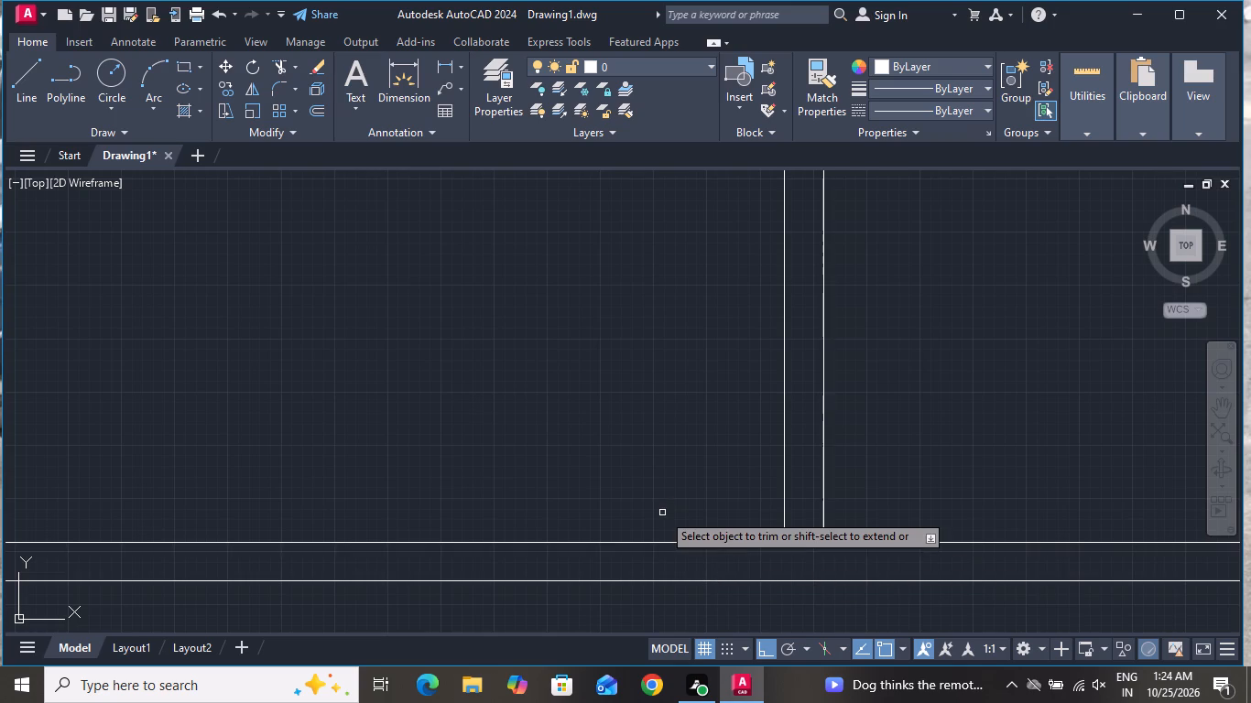
Trim the right outer wall's inner line where the upper-right and central horizontal partitions meet it.
scroll(662, 513, "down", 4)
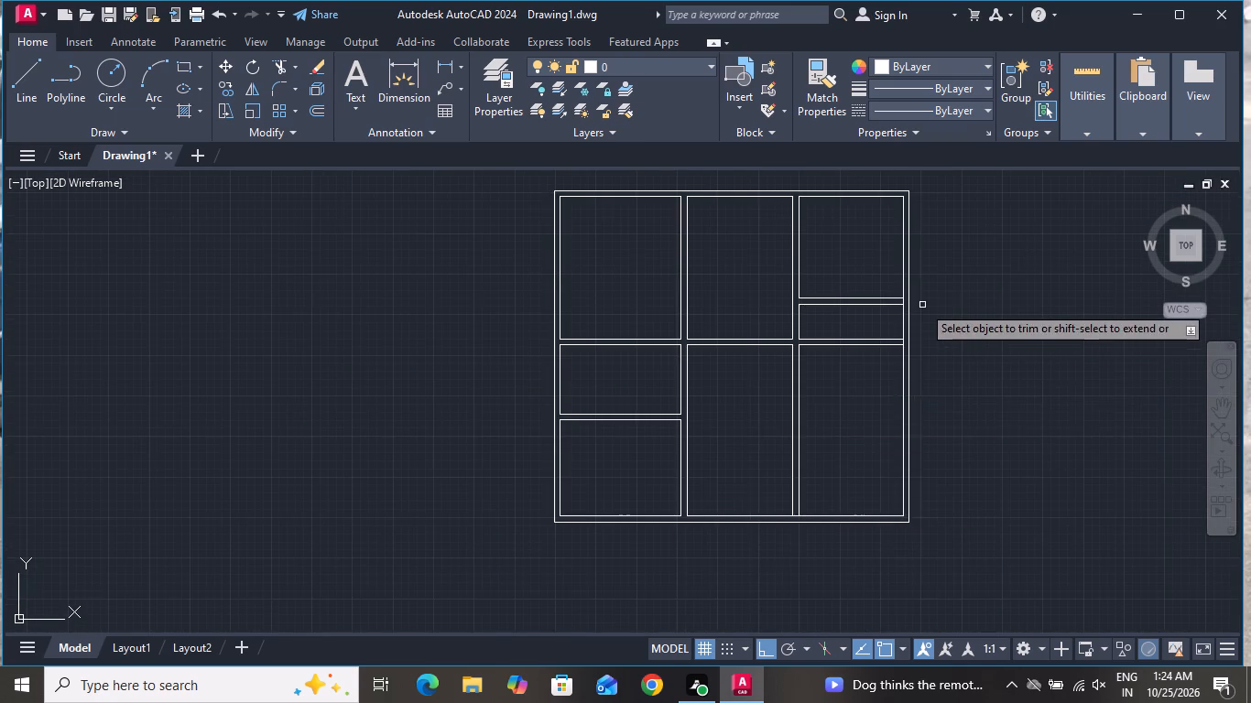
scroll(907, 296, "up", 3)
left_click(881, 312)
left_click(895, 320)
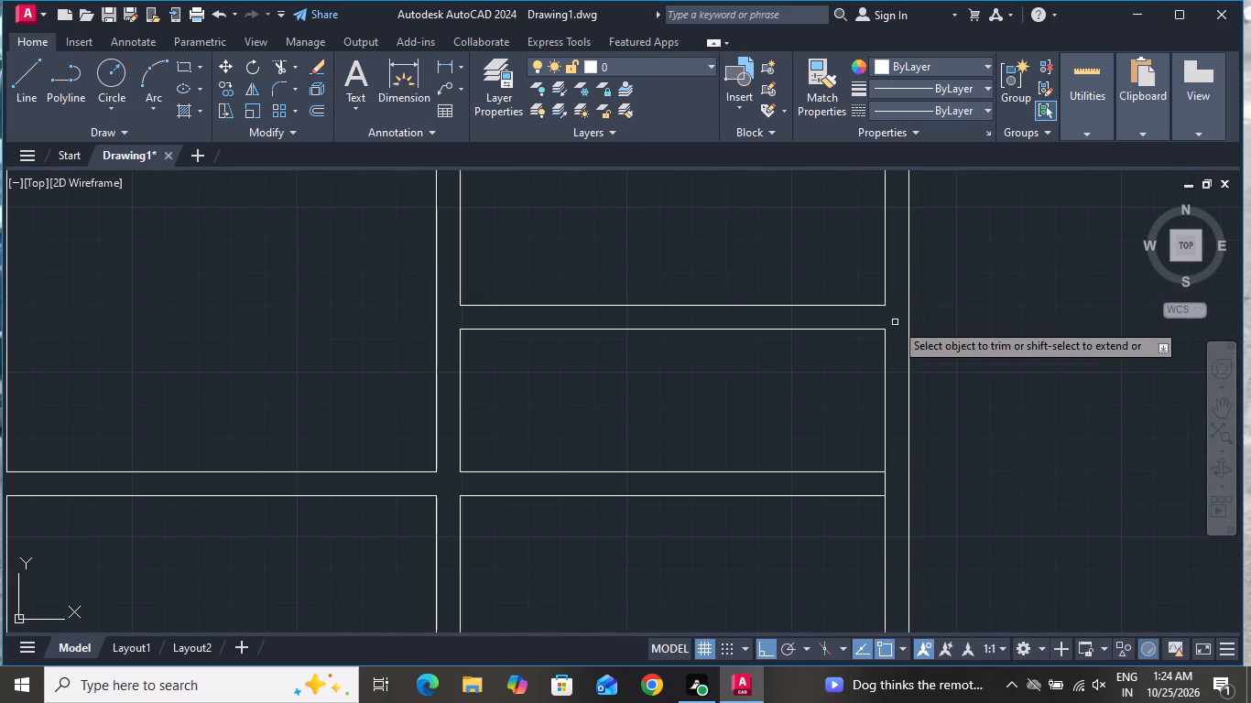
scroll(907, 539, "up", 1)
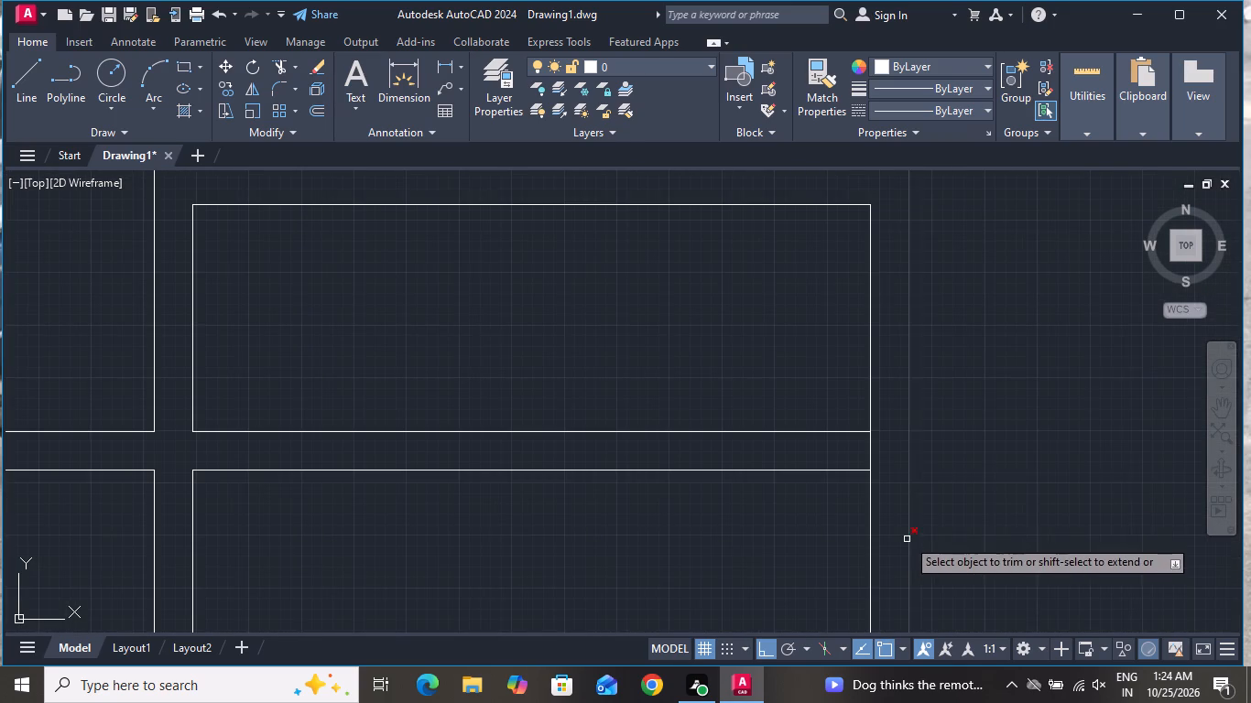
left_click(873, 451)
left_click(863, 451)
Trim the bottom outer wall's inner line between the double lines of the second vertical partition.
scroll(909, 413, "down", 2)
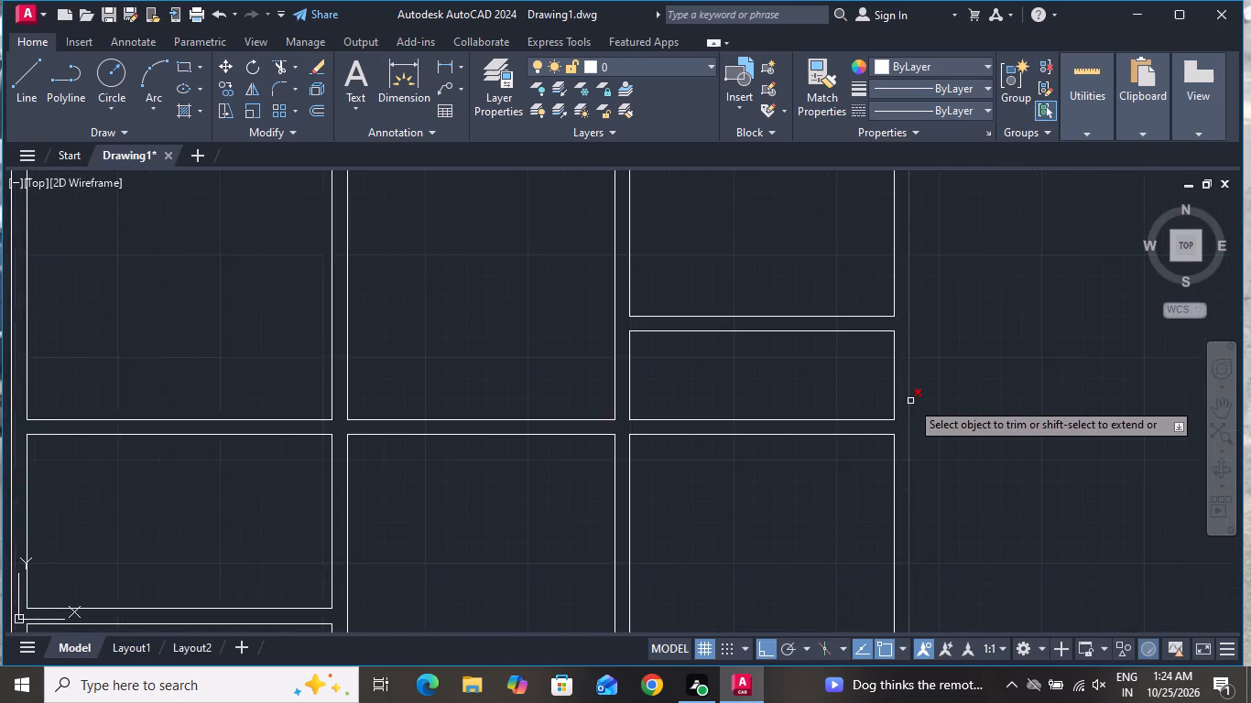
scroll(910, 399, "down", 3)
scroll(914, 497, "up", 2)
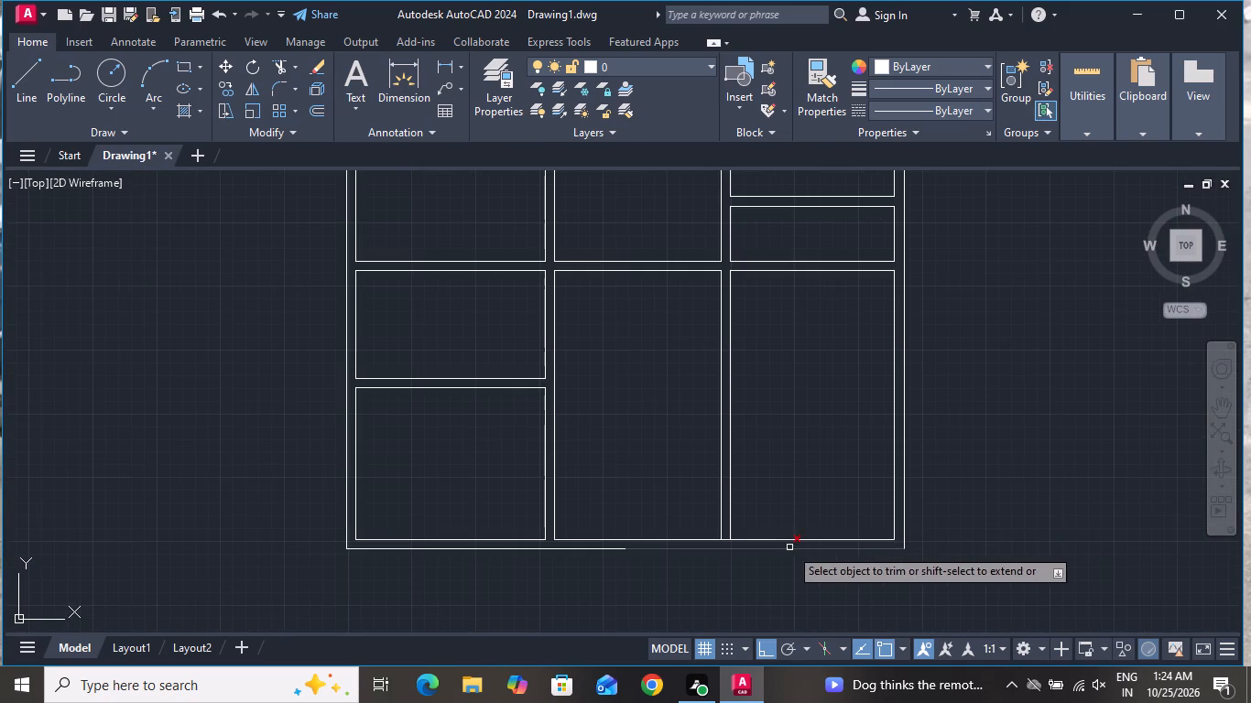
scroll(740, 536, "up", 3)
left_click(679, 536)
left_click(680, 572)
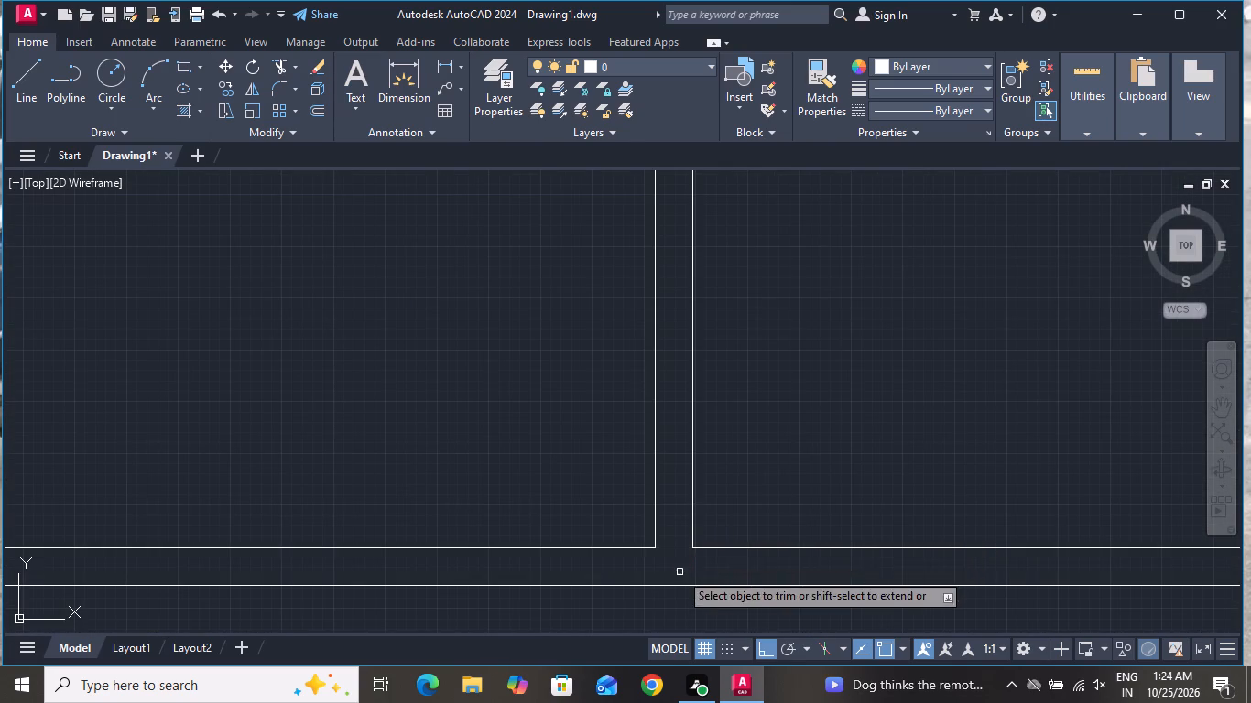
scroll(705, 567, "down", 4)
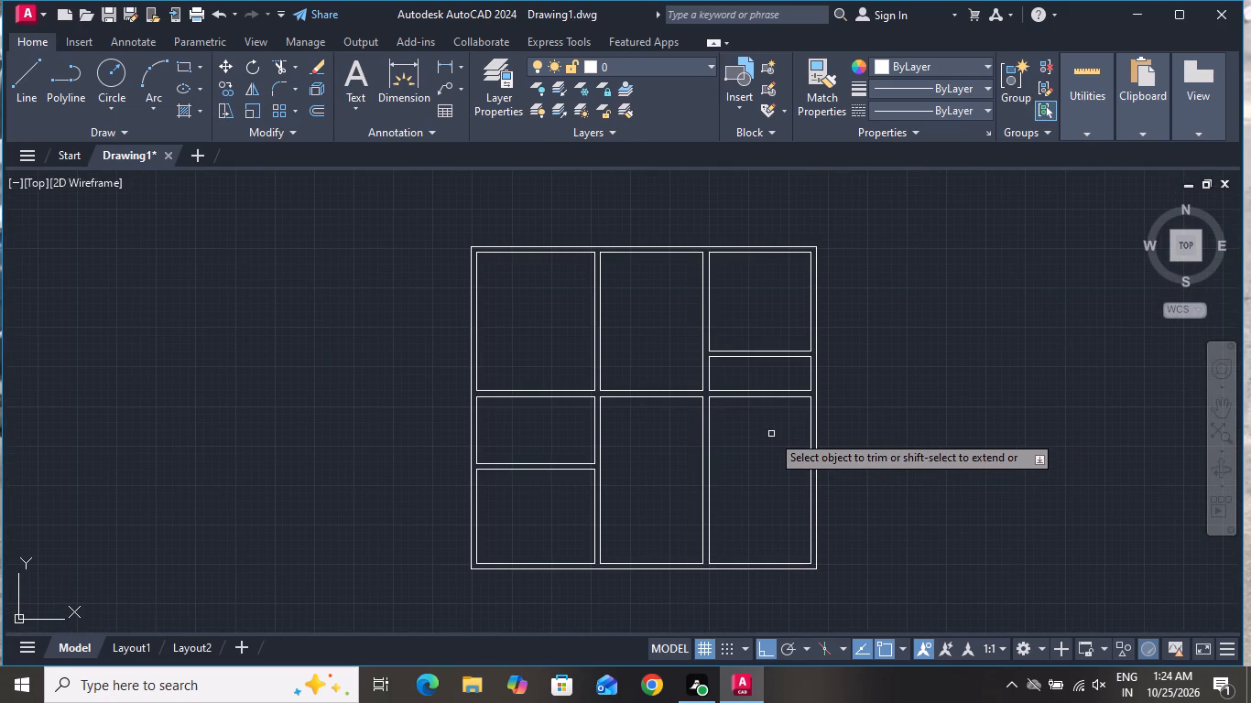
Draw two short lines about 1811 mm apart across the second vertical partition, beside the upper-right room.
right_click(771, 434)
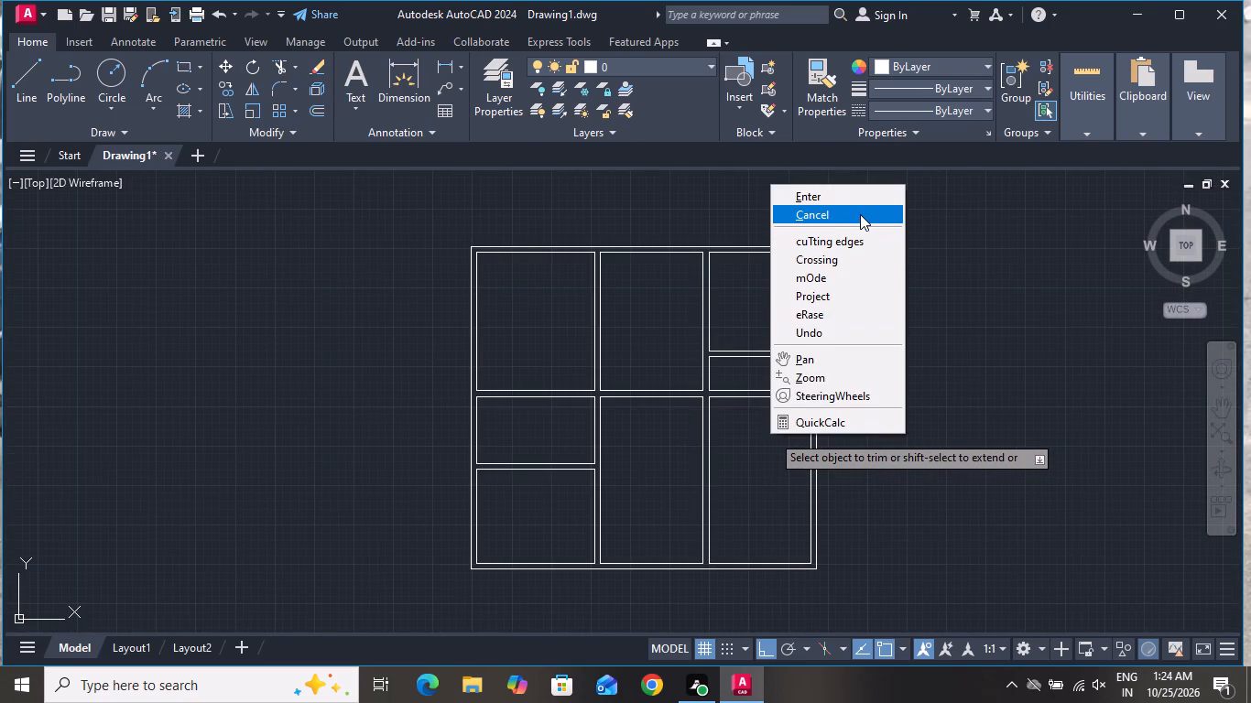
left_click(860, 213)
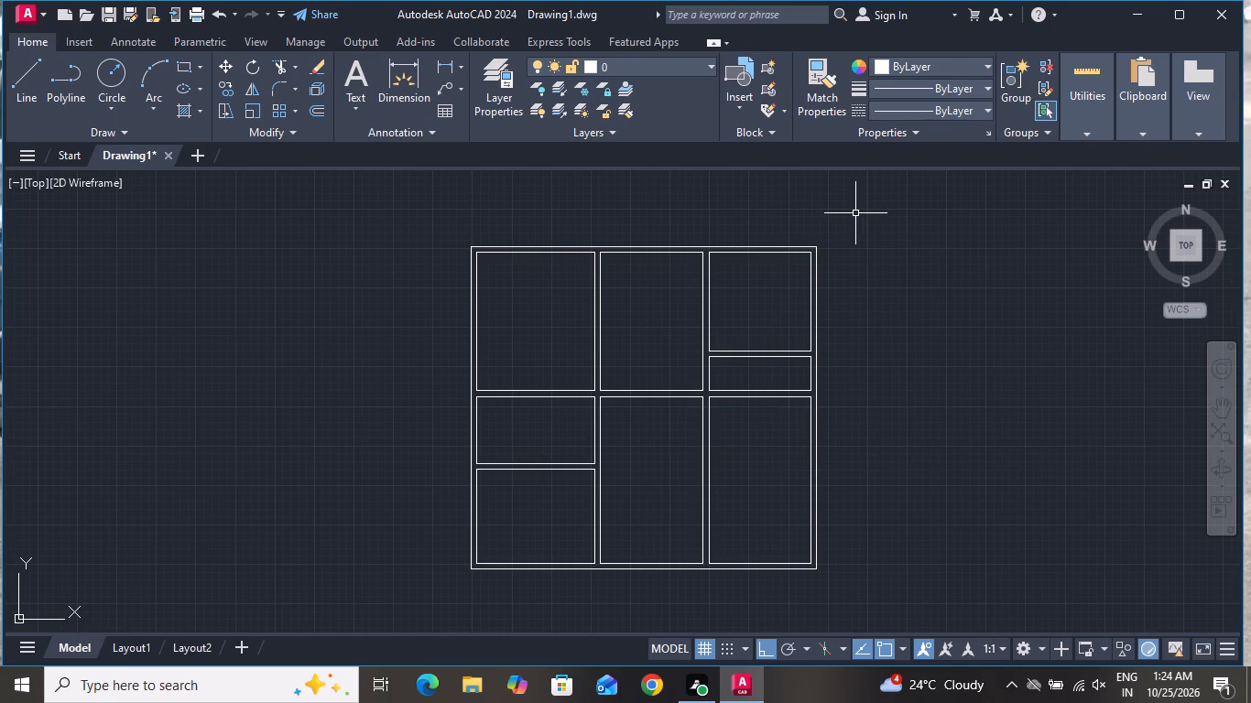
left_click(25, 76)
scroll(691, 263, "up", 2)
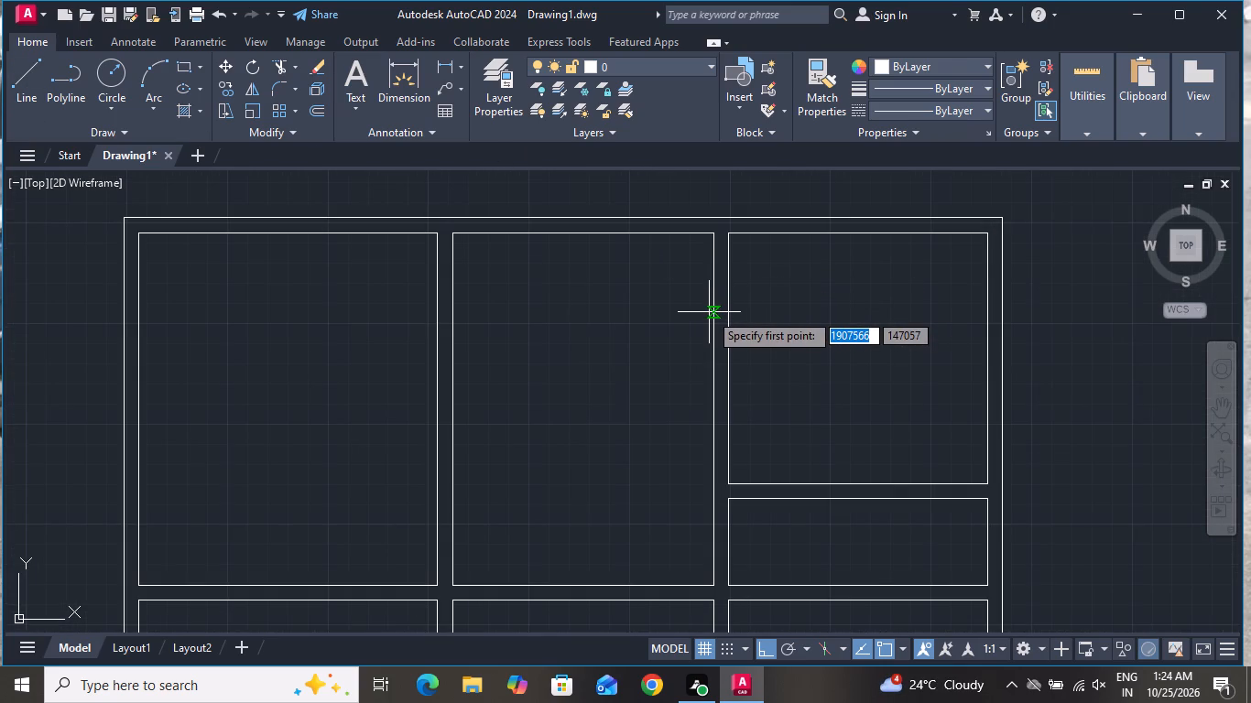
left_click(712, 307)
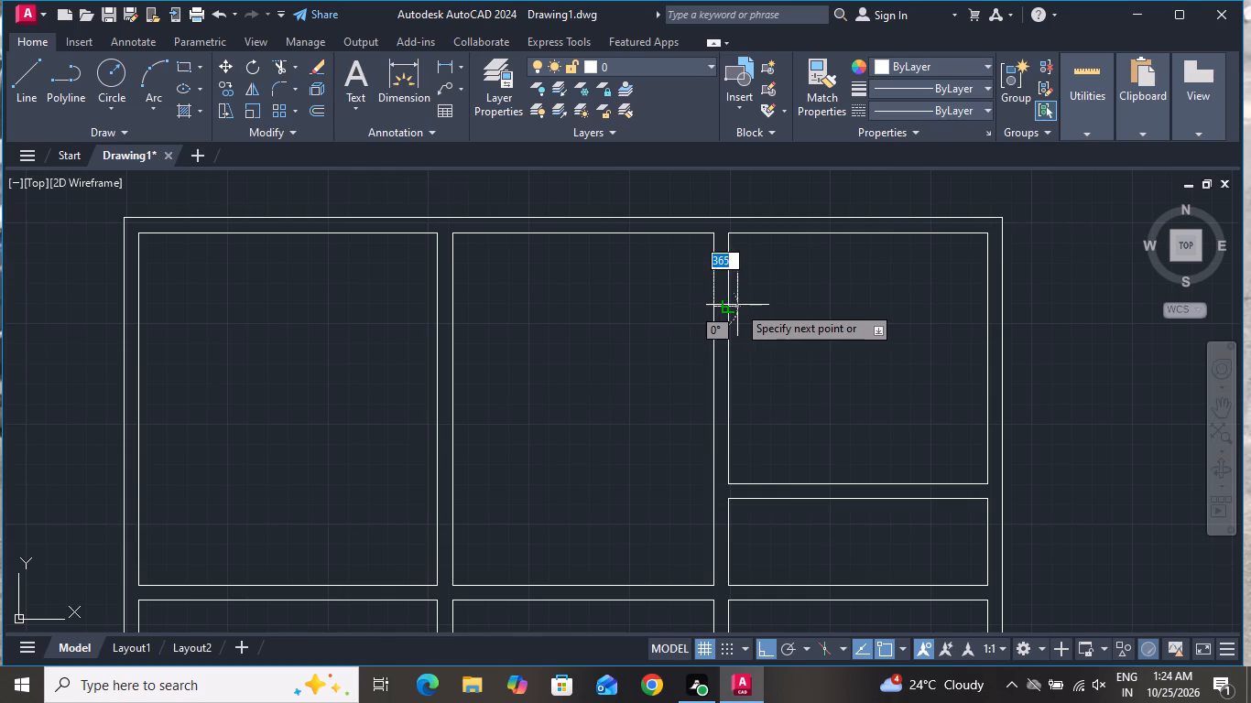
left_click(734, 308)
right_click(734, 308)
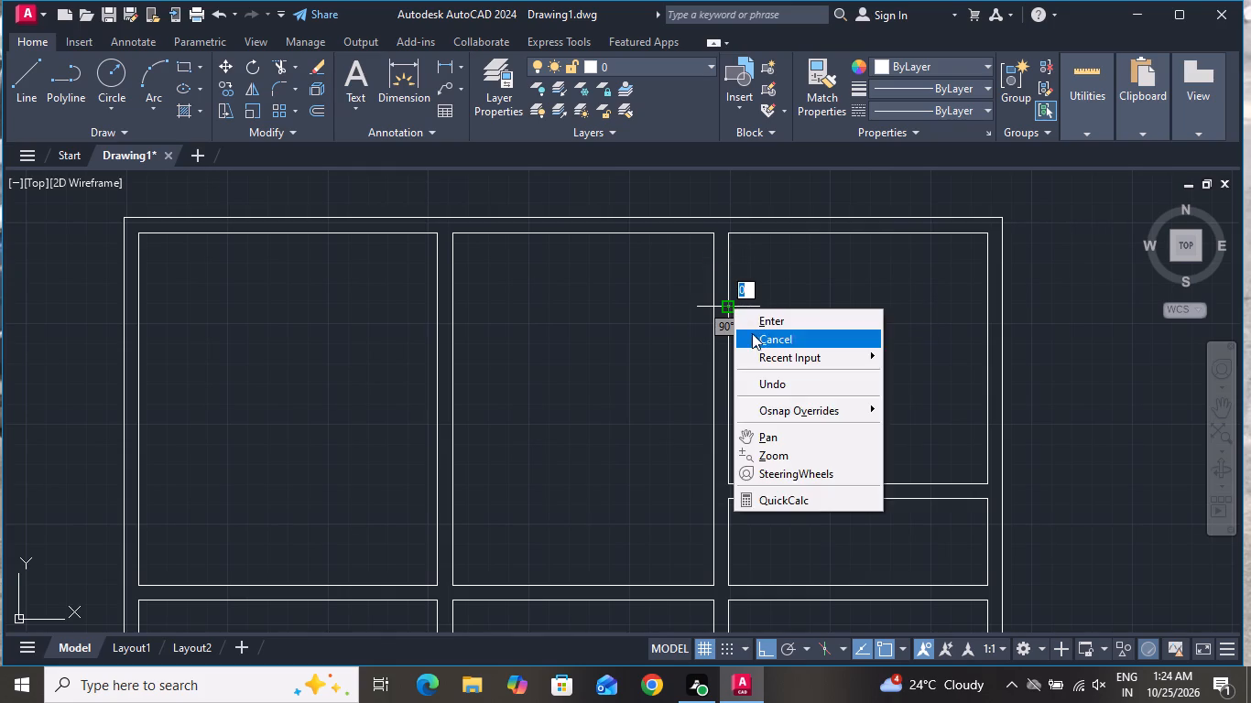
left_click(756, 341)
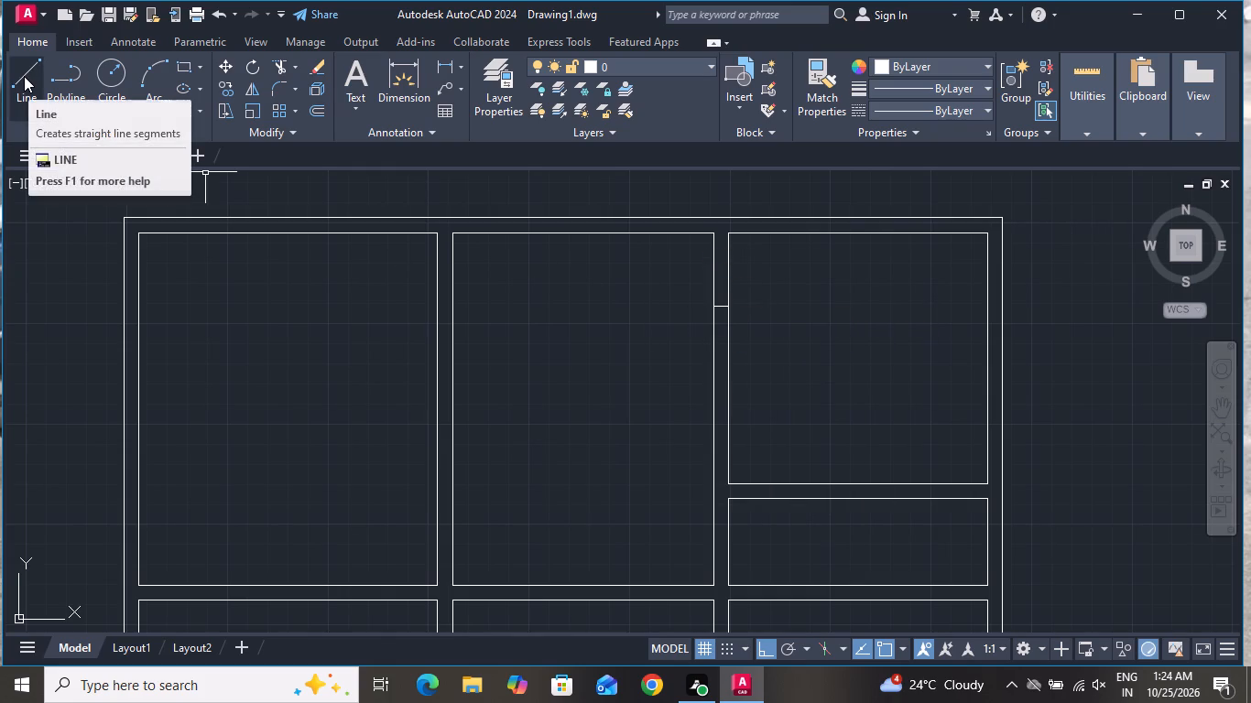
left_click(24, 76)
scroll(746, 373, "up", 1)
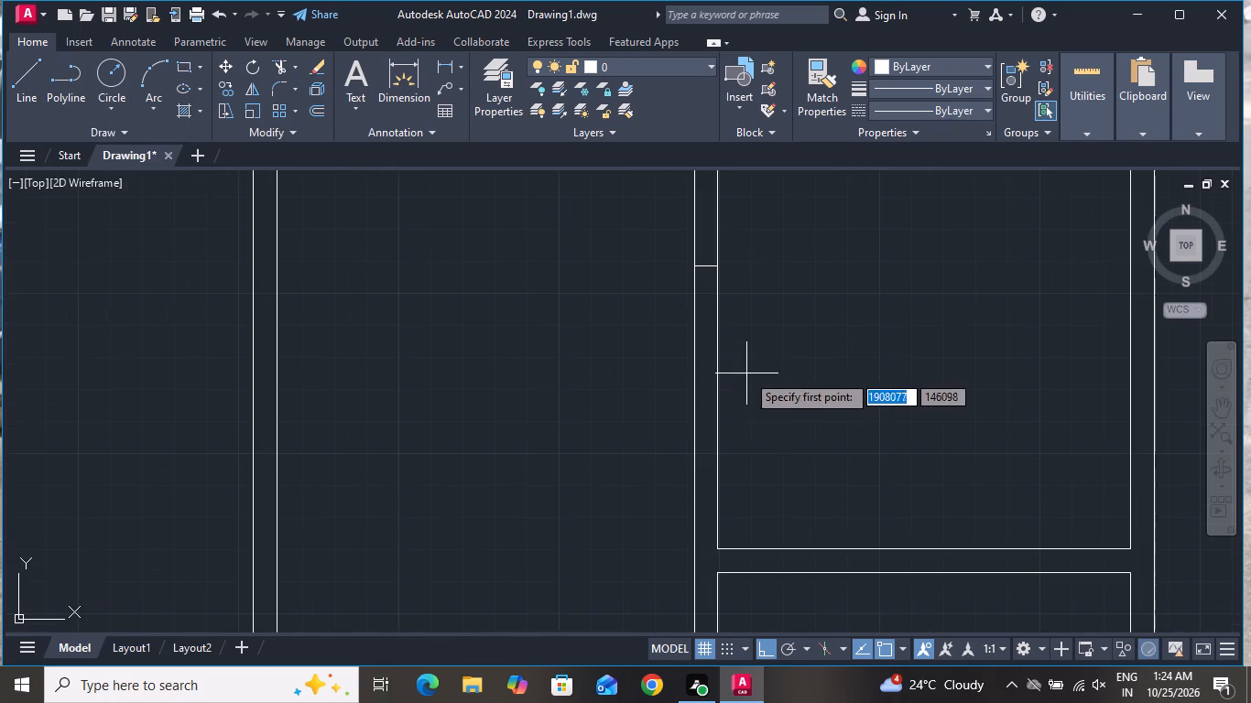
left_click(695, 452)
left_click(713, 455)
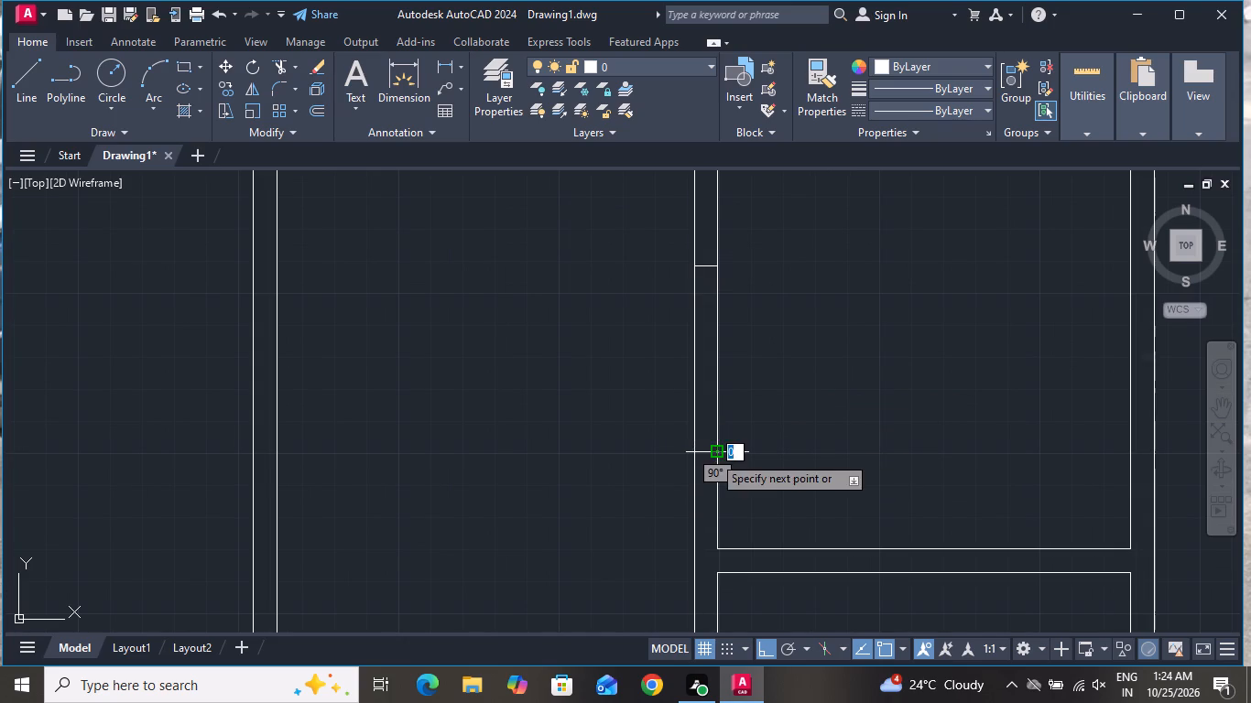
right_click(716, 459)
left_click(762, 490)
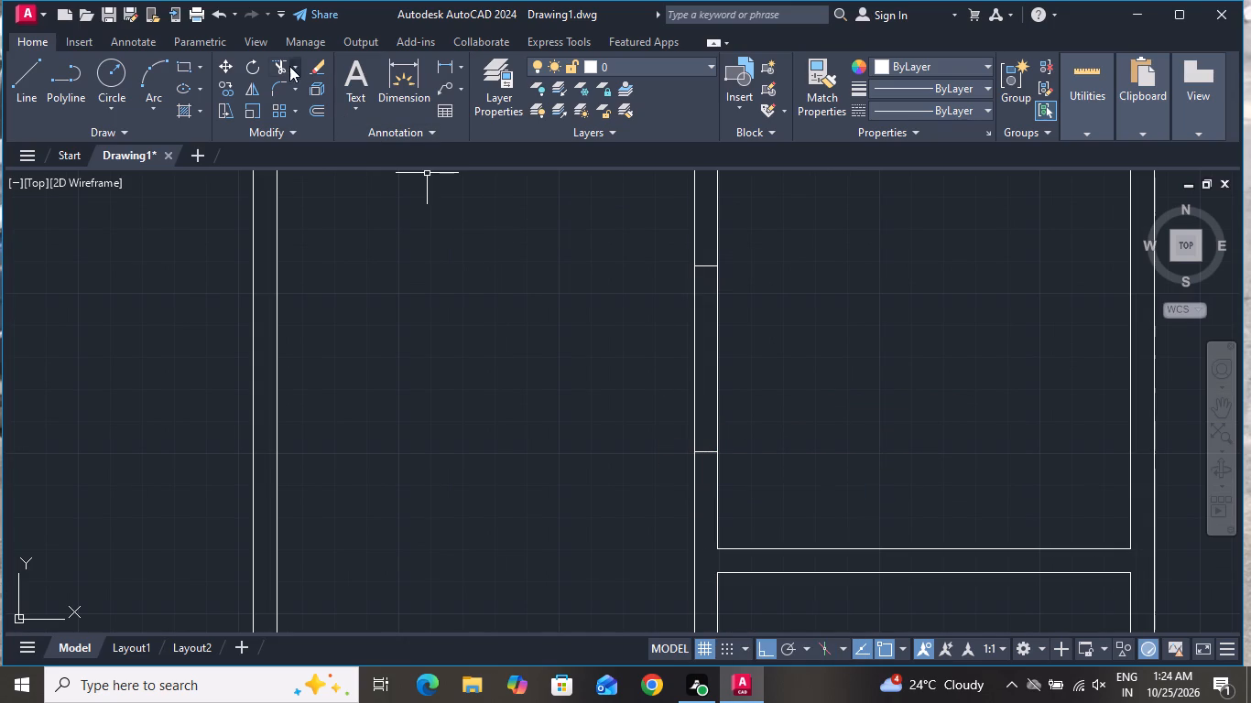
Trim both lines of the second vertical partition between the two new cross lines to cut an opening.
left_click(271, 62)
left_click(602, 372)
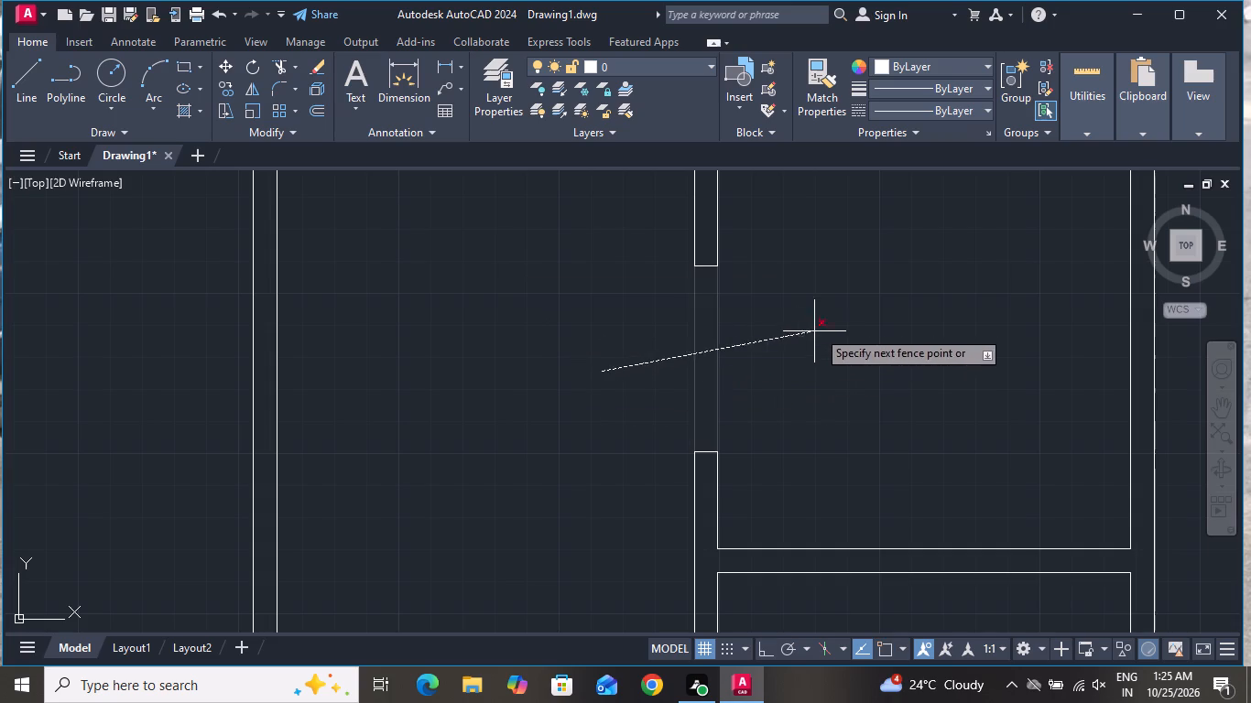
left_click(821, 326)
right_click(538, 359)
left_click(571, 388)
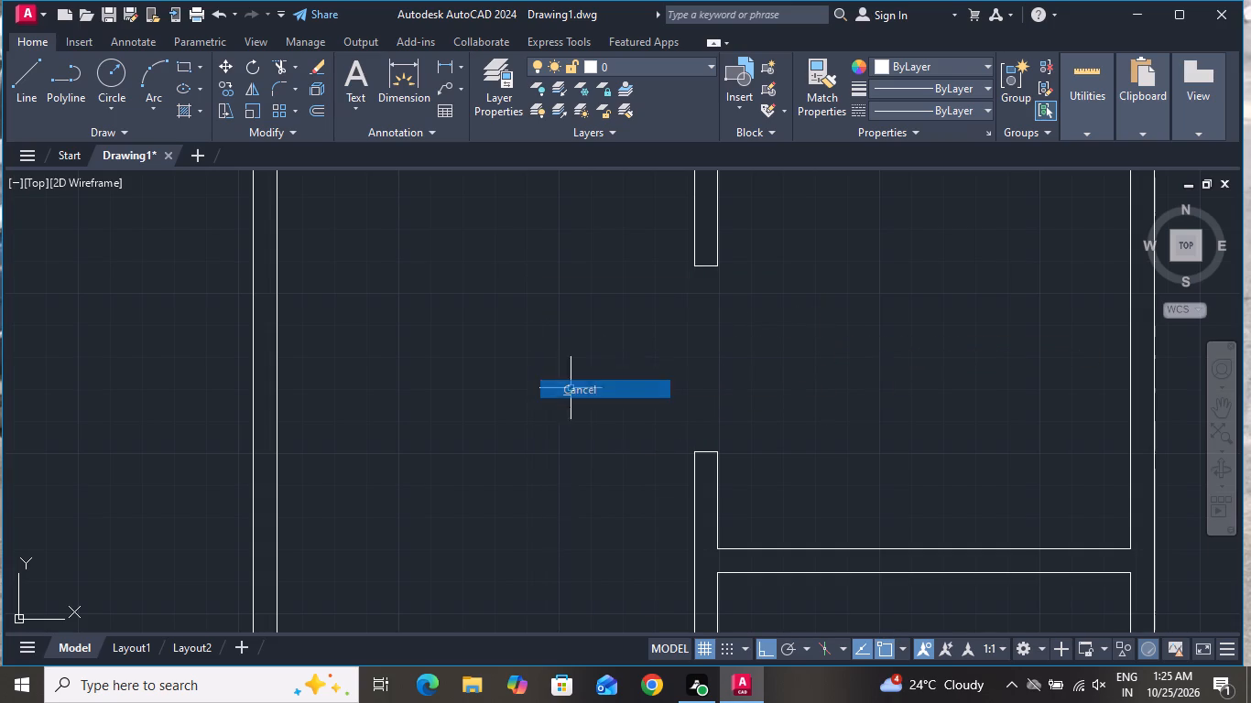
Draw two crossing diagonal lines between opposite corners of the opening in the second vertical partition.
left_click(26, 82)
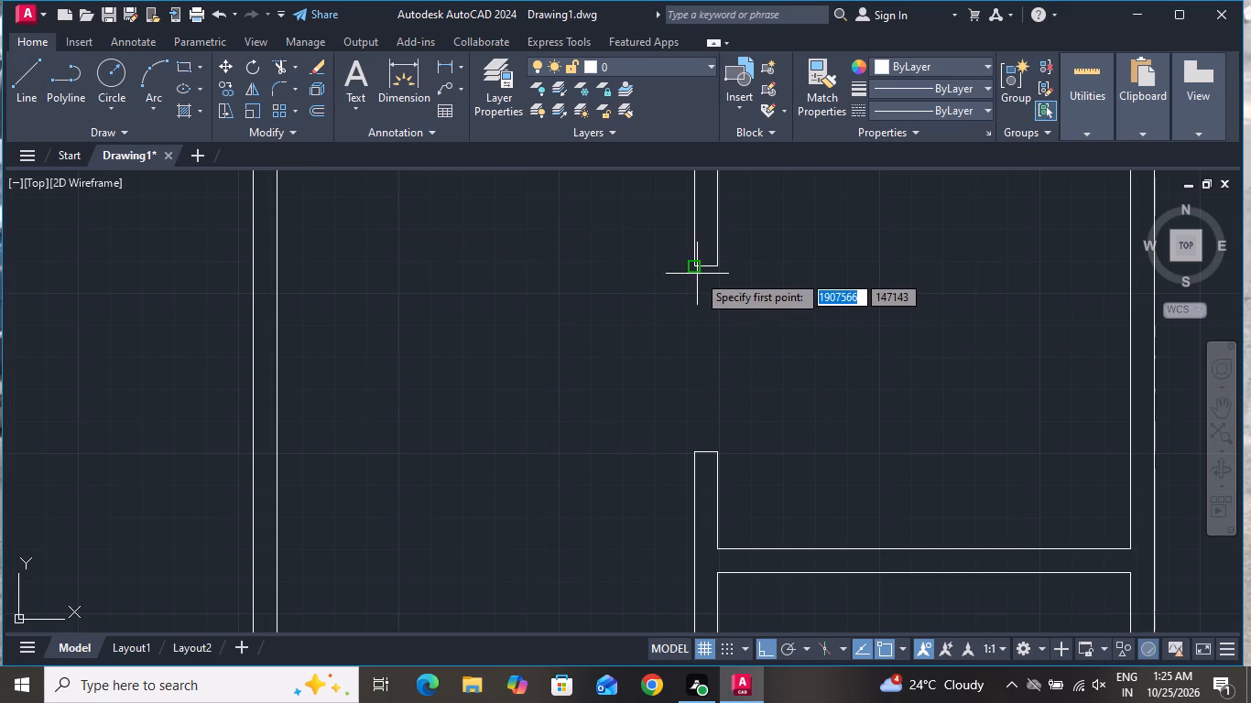
left_click(699, 263)
left_click(713, 451)
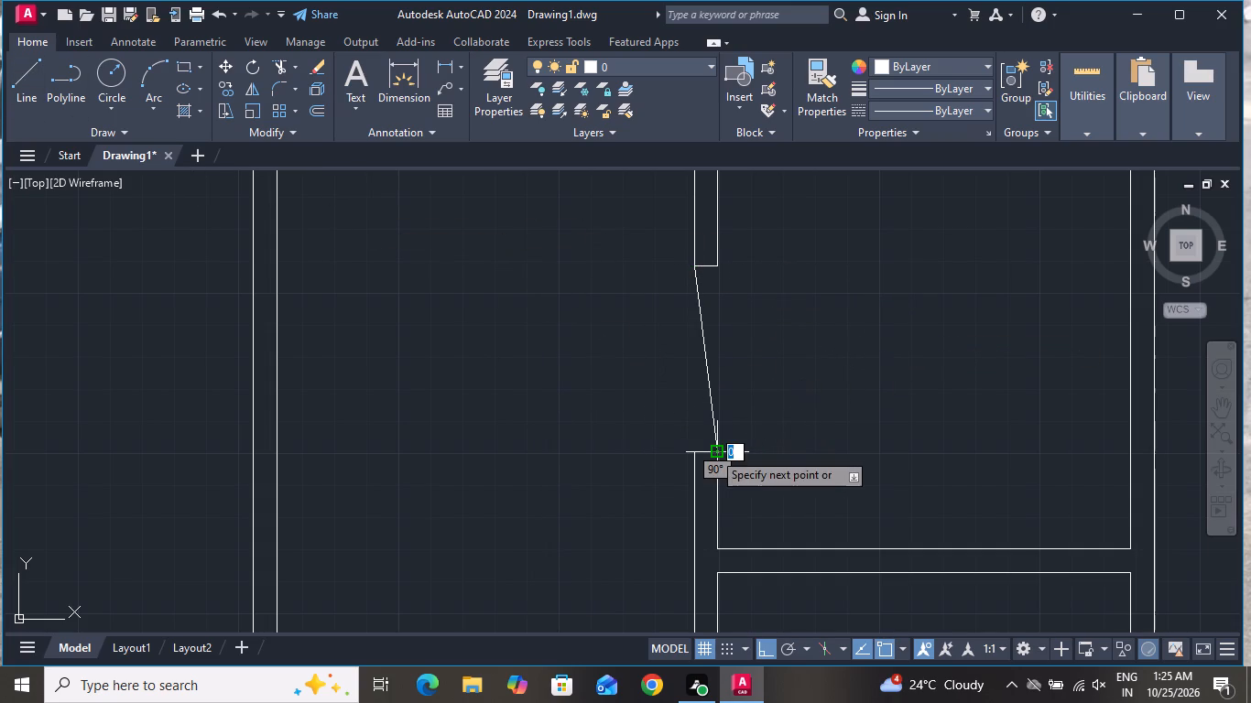
right_click(716, 450)
left_click(741, 480)
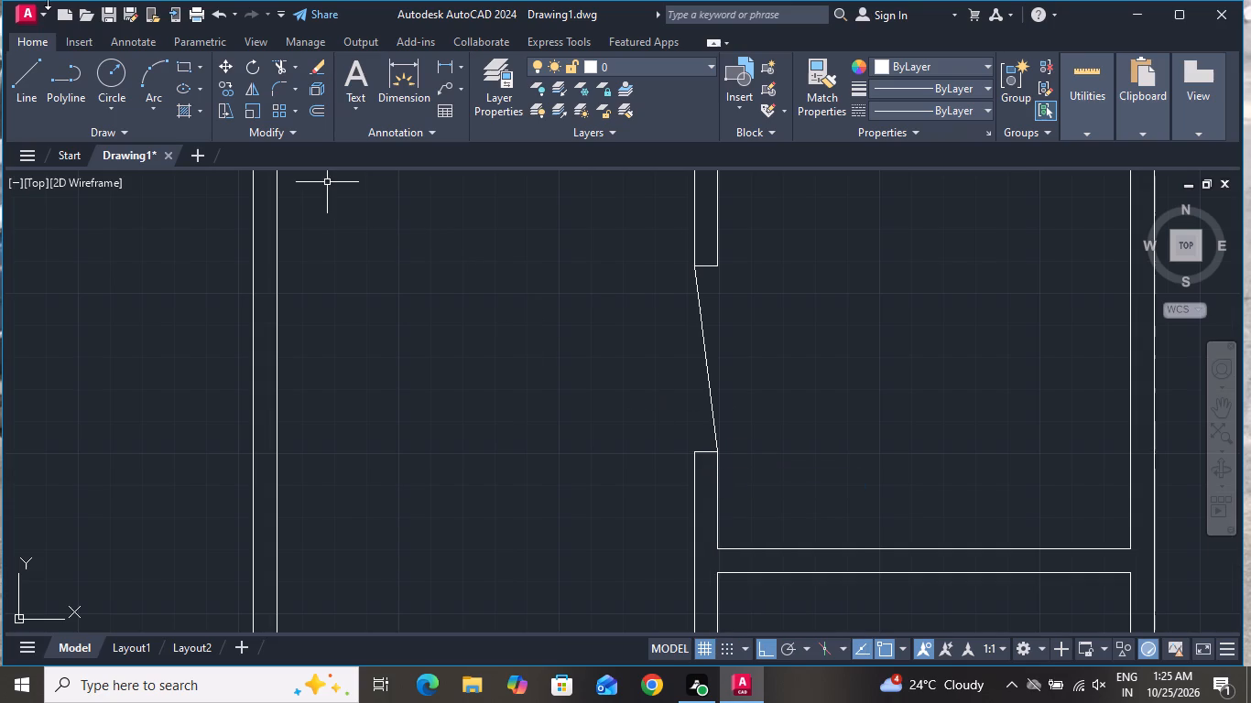
left_click(18, 80)
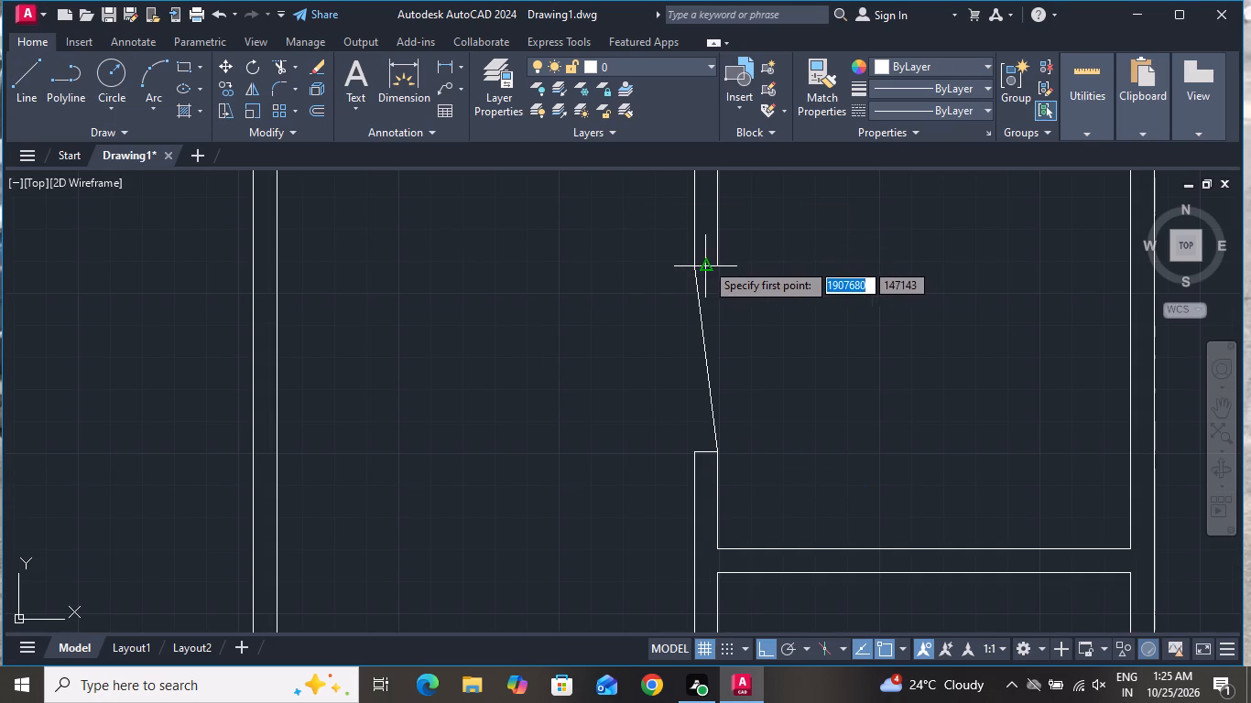
left_click(721, 264)
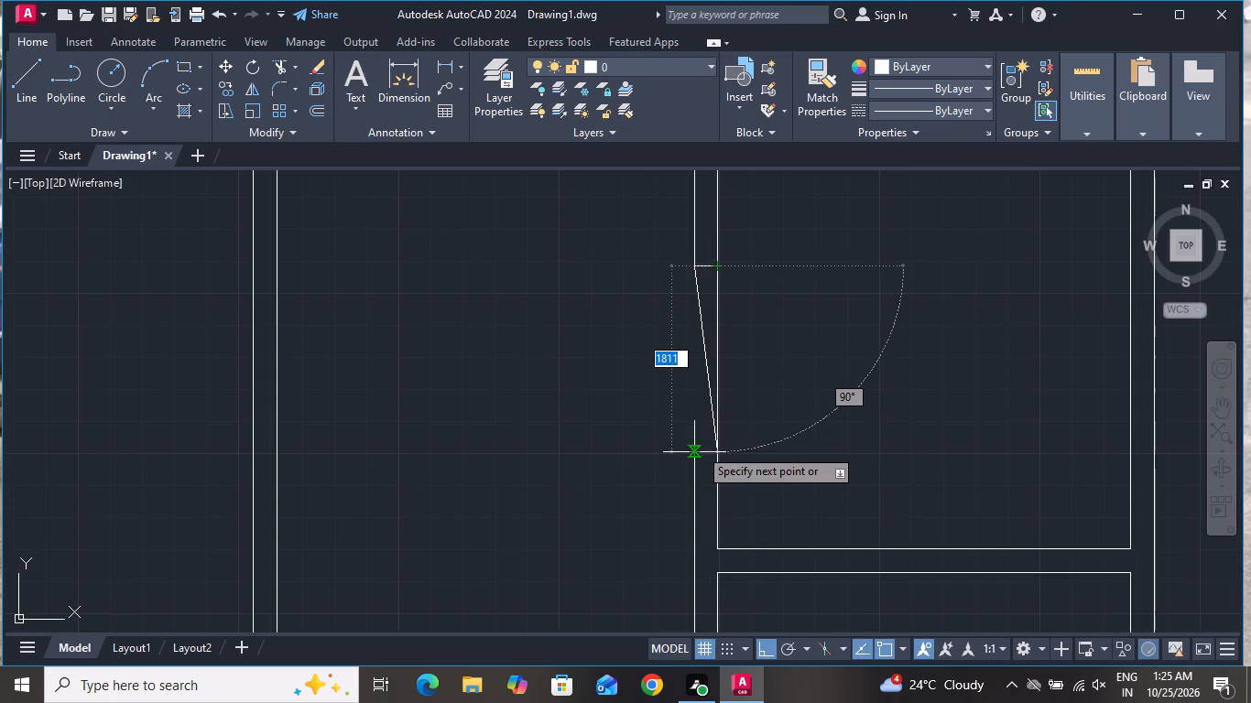
left_click(699, 448)
right_click(703, 439)
left_click(730, 462)
Draw two short vertical lines about 82 mm apart across the upper-right horizontal partition, nearer its west end.
scroll(608, 395, "down", 2)
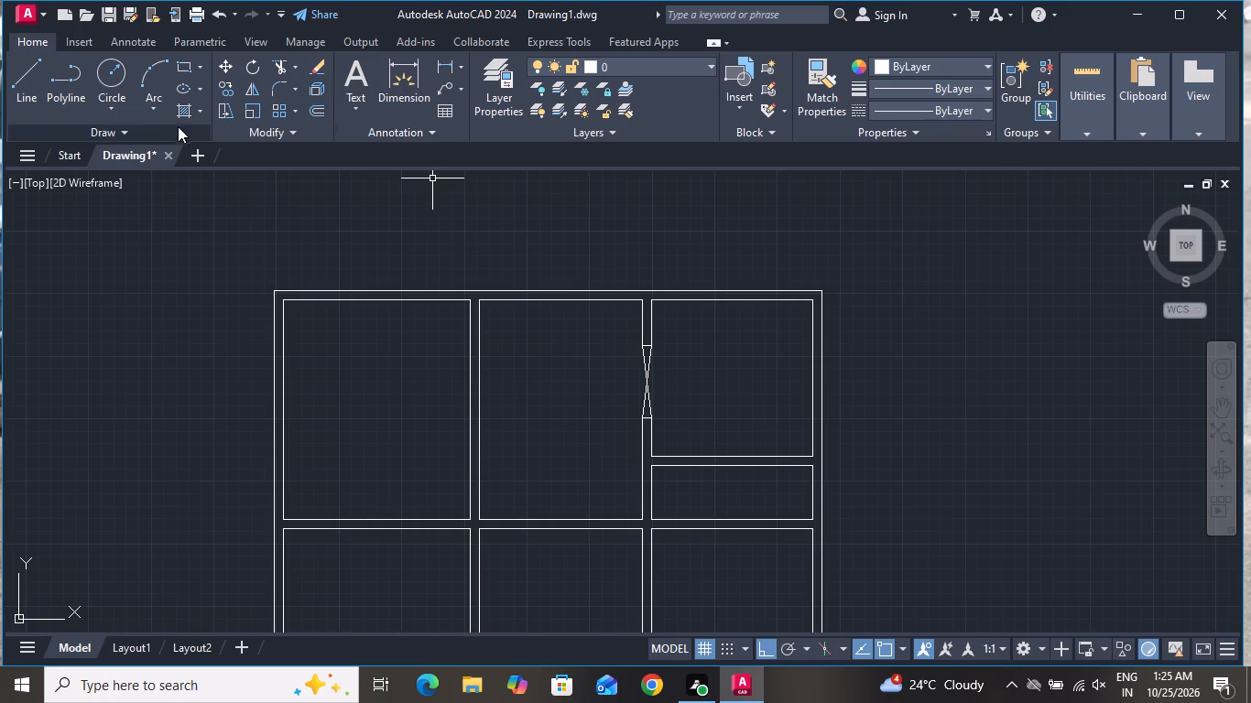
left_click(43, 67)
scroll(731, 485, "up", 2)
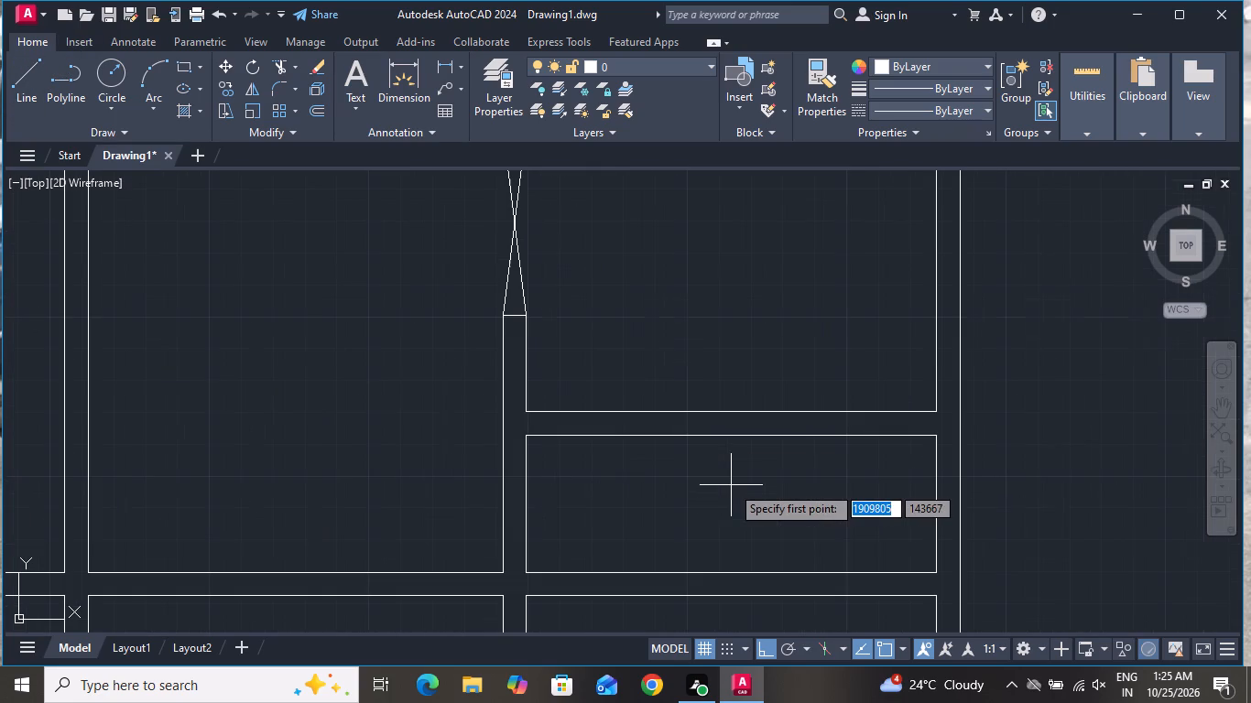
scroll(652, 440, "up", 1)
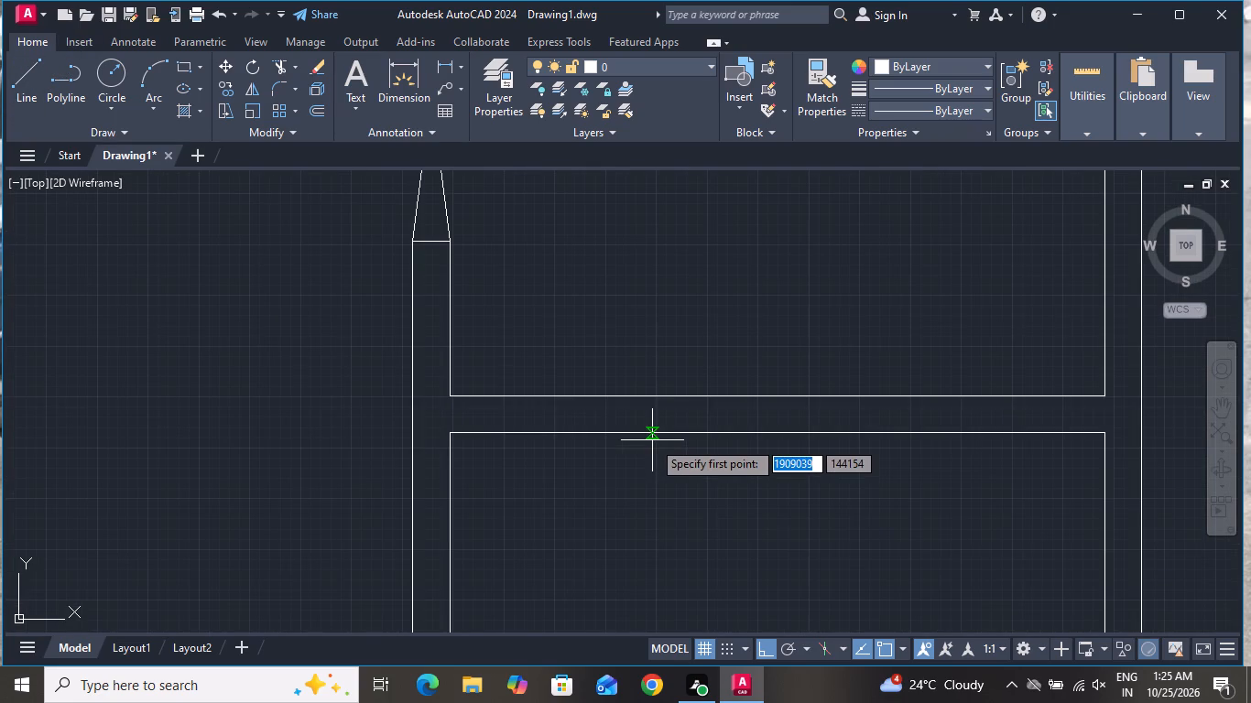
left_click(639, 397)
left_click(636, 433)
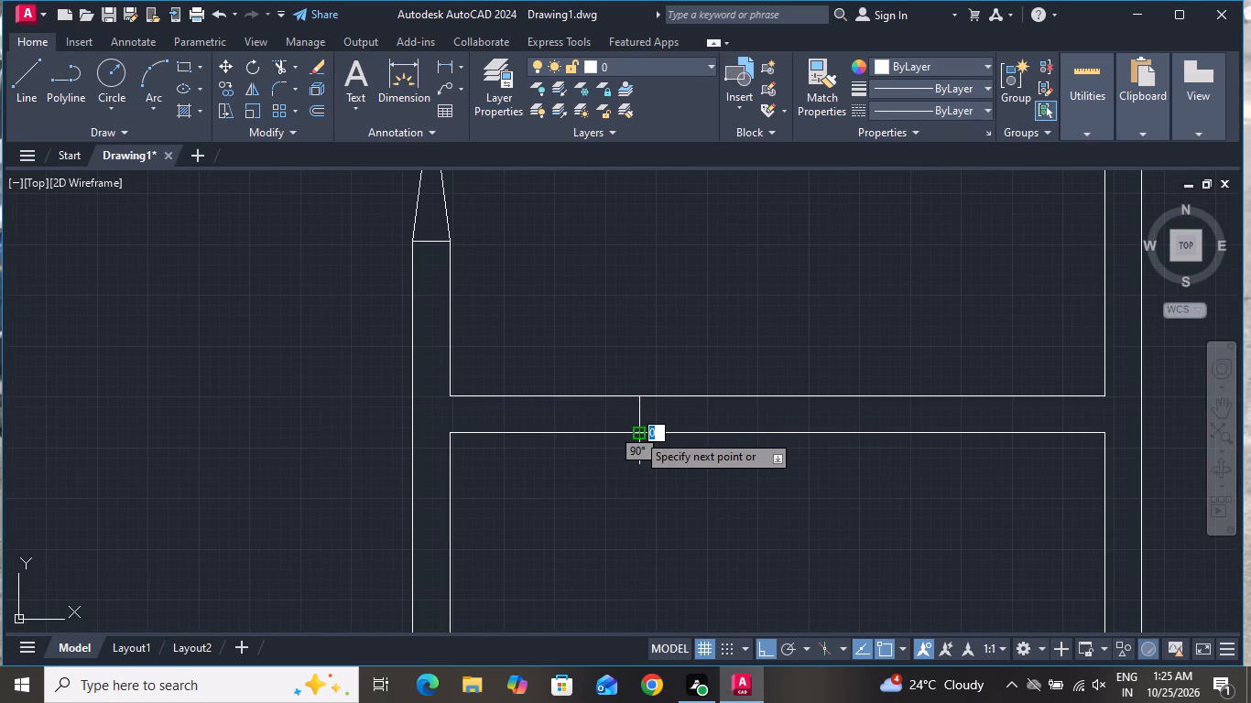
right_click(636, 433)
left_click(682, 469)
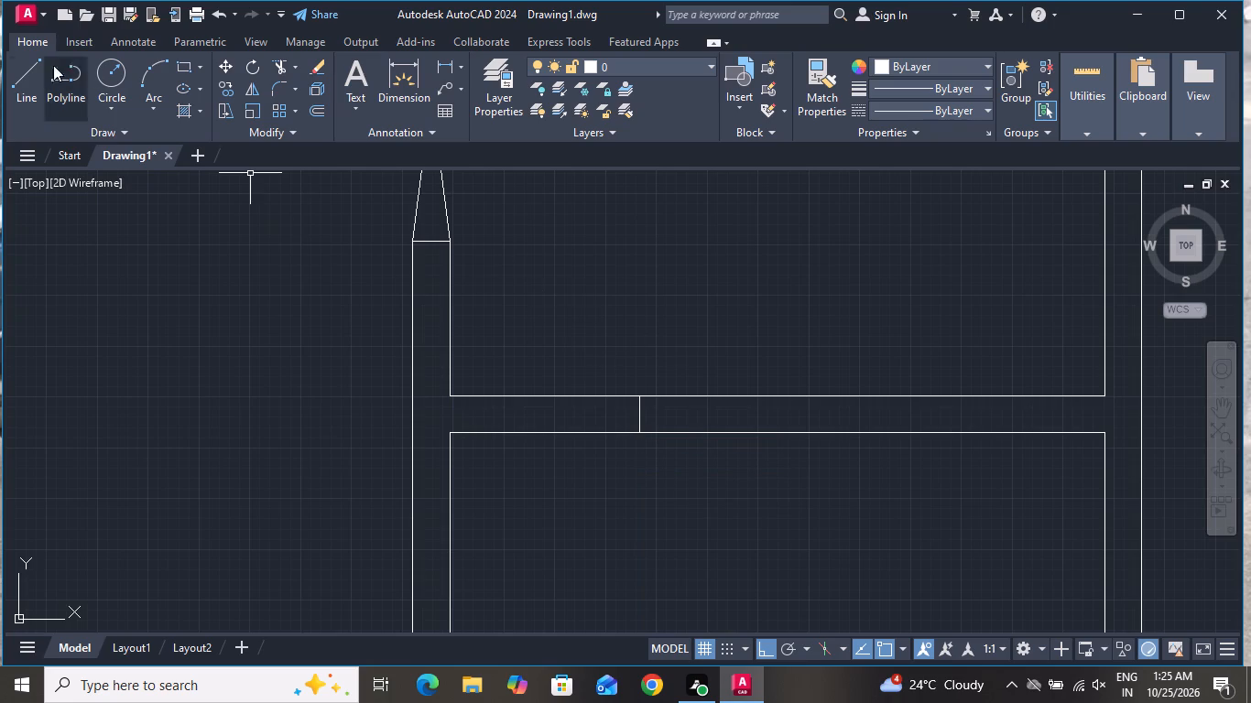
left_click(27, 71)
scroll(678, 462, "up", 1)
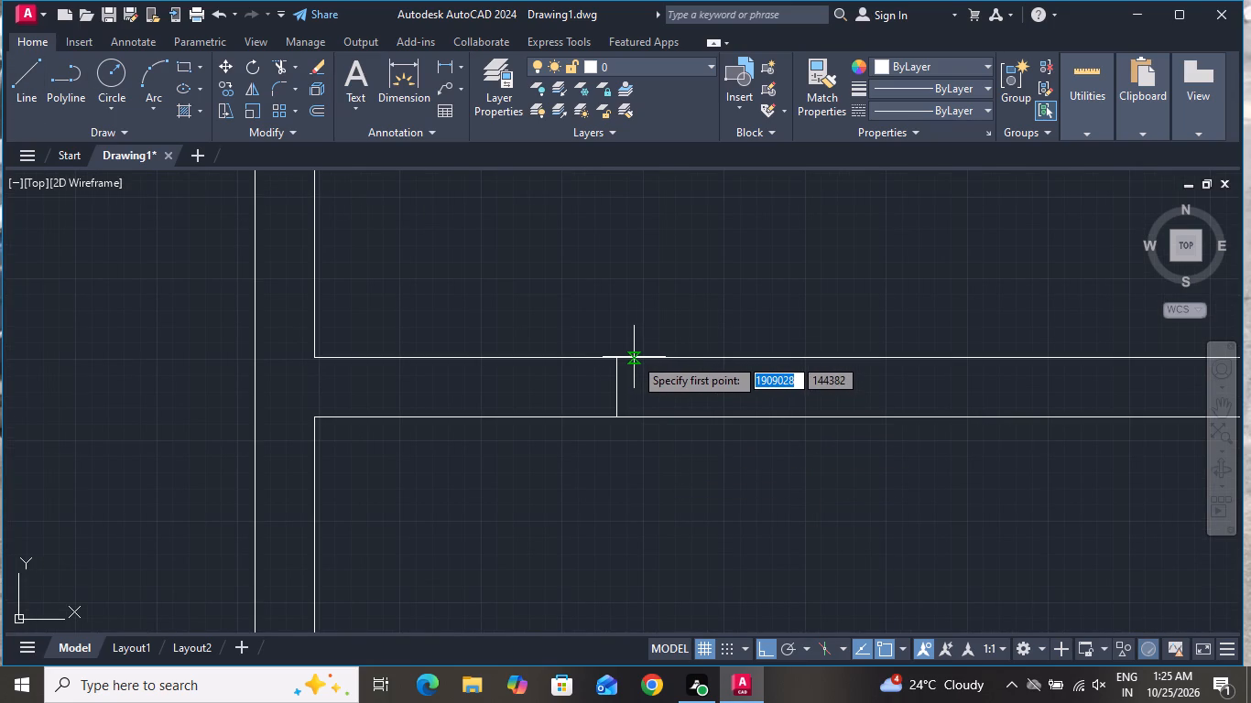
left_click(637, 358)
left_click(636, 414)
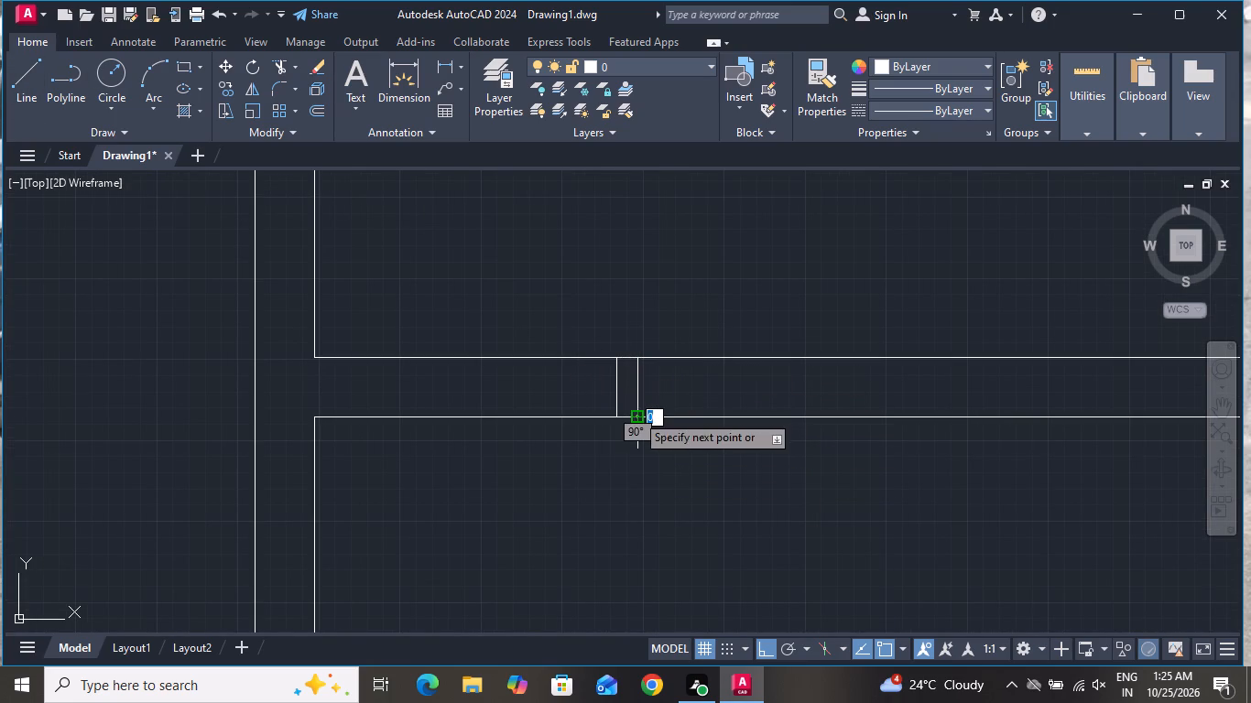
right_click(636, 415)
left_click(677, 440)
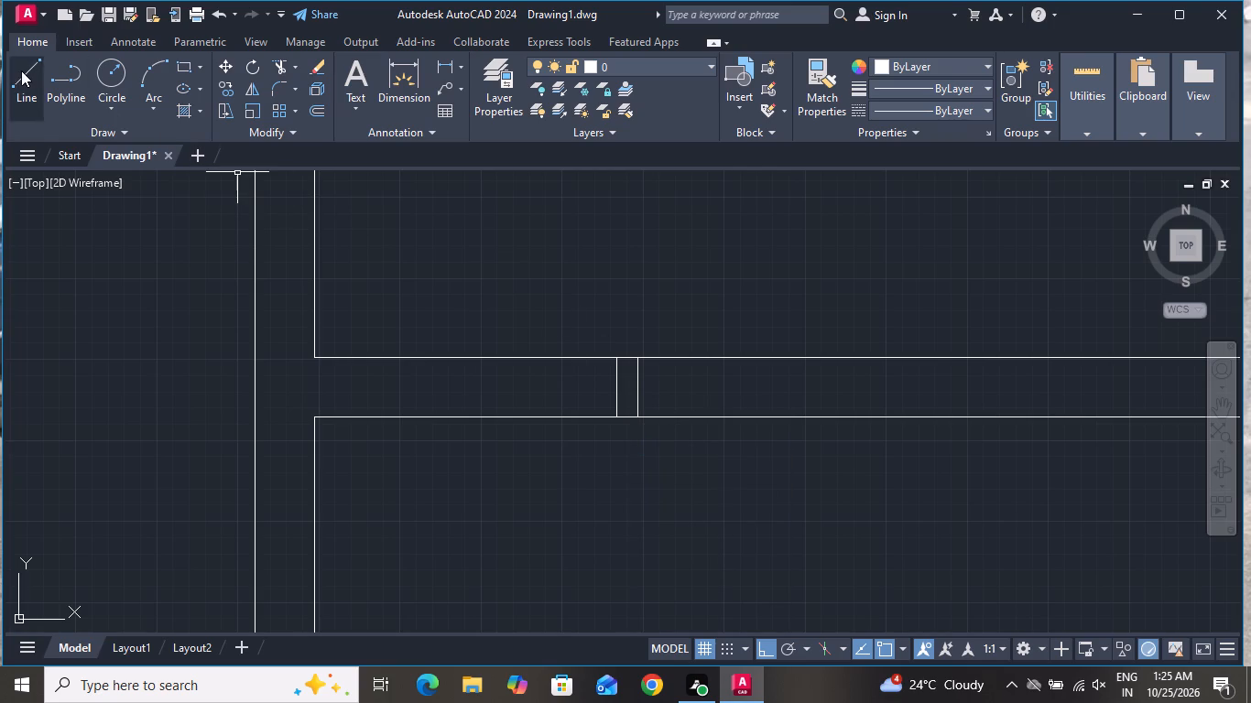
Draw a third short line across the upper-right horizontal partition, about 1009 mm east of the second cross line.
left_click(21, 68)
scroll(322, 359, "down", 1)
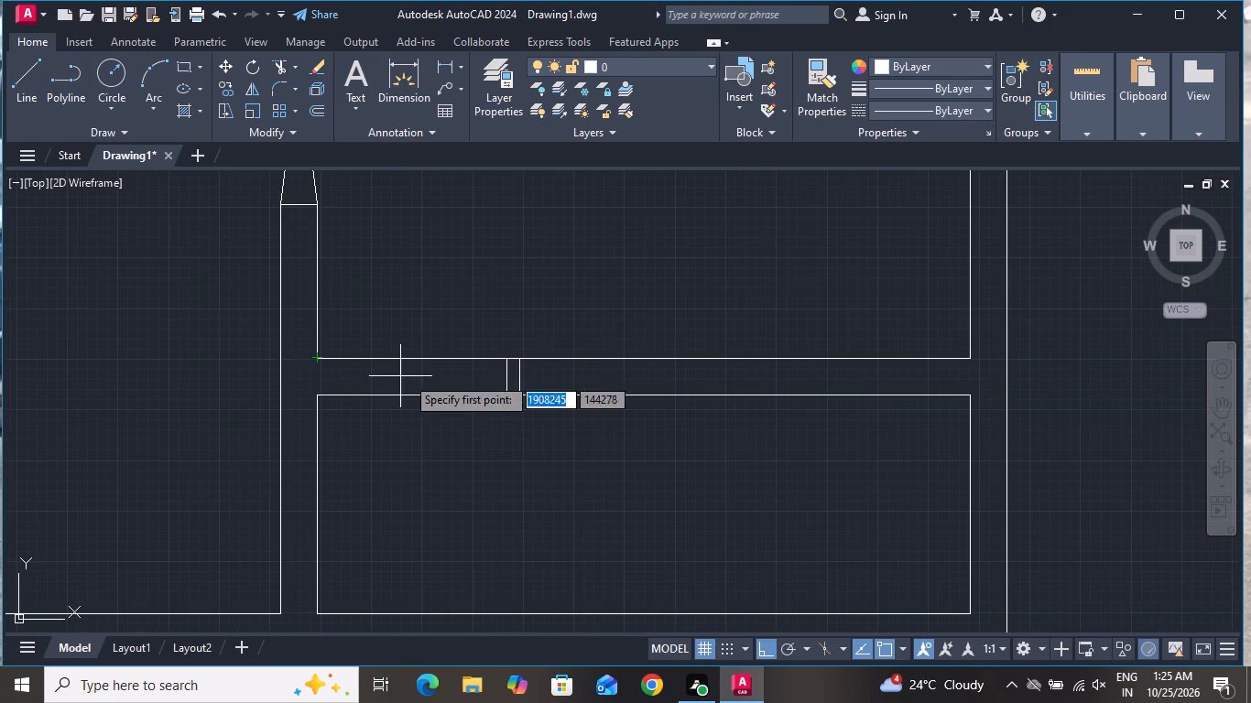
left_click(683, 359)
left_click(680, 395)
right_click(680, 398)
left_click(744, 438)
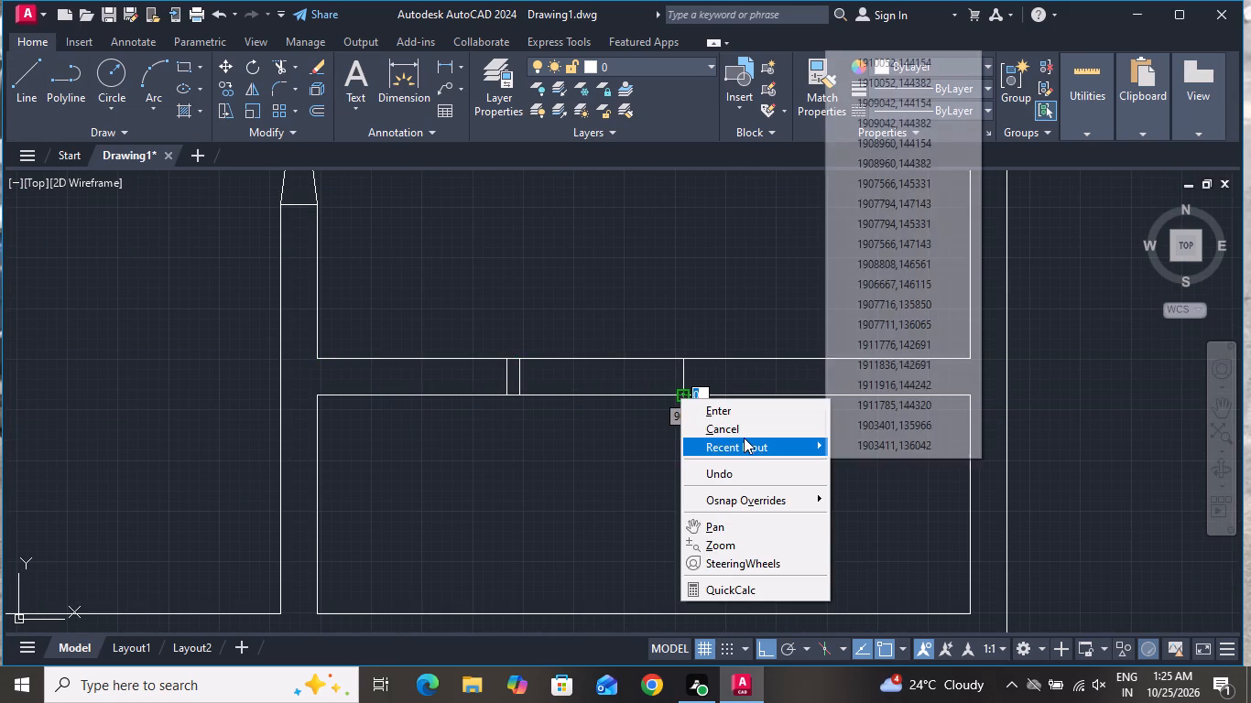
left_click(740, 427)
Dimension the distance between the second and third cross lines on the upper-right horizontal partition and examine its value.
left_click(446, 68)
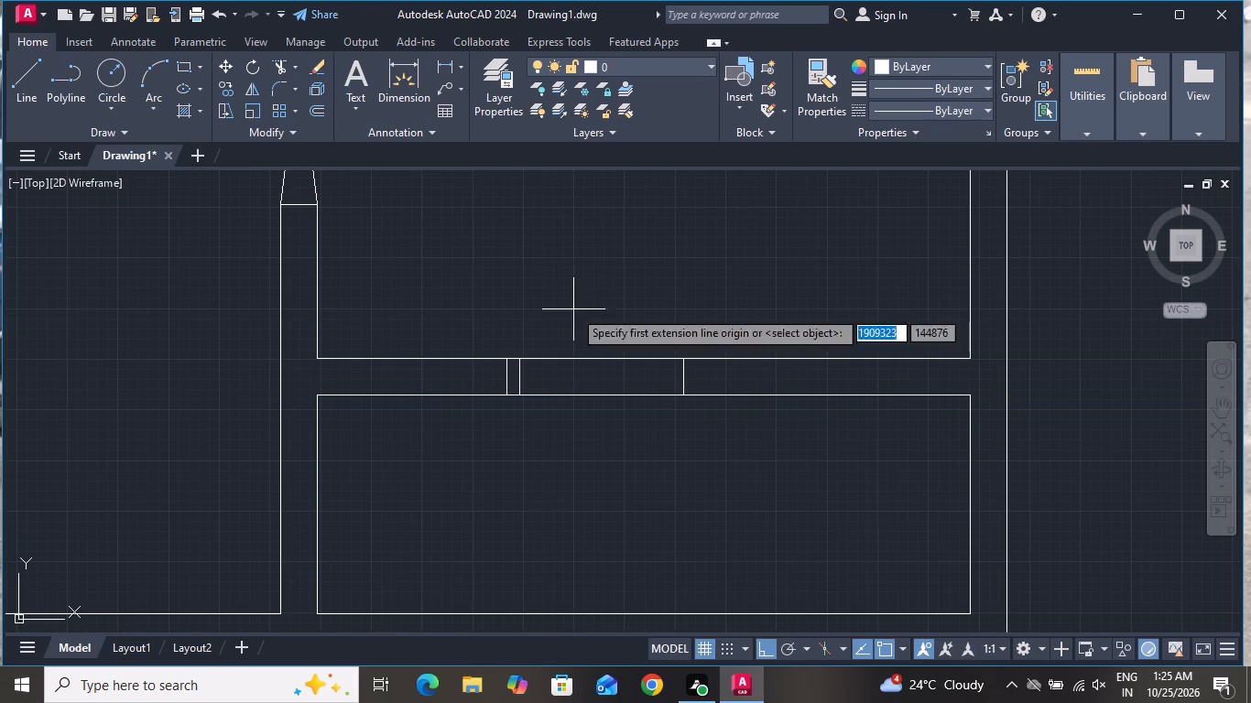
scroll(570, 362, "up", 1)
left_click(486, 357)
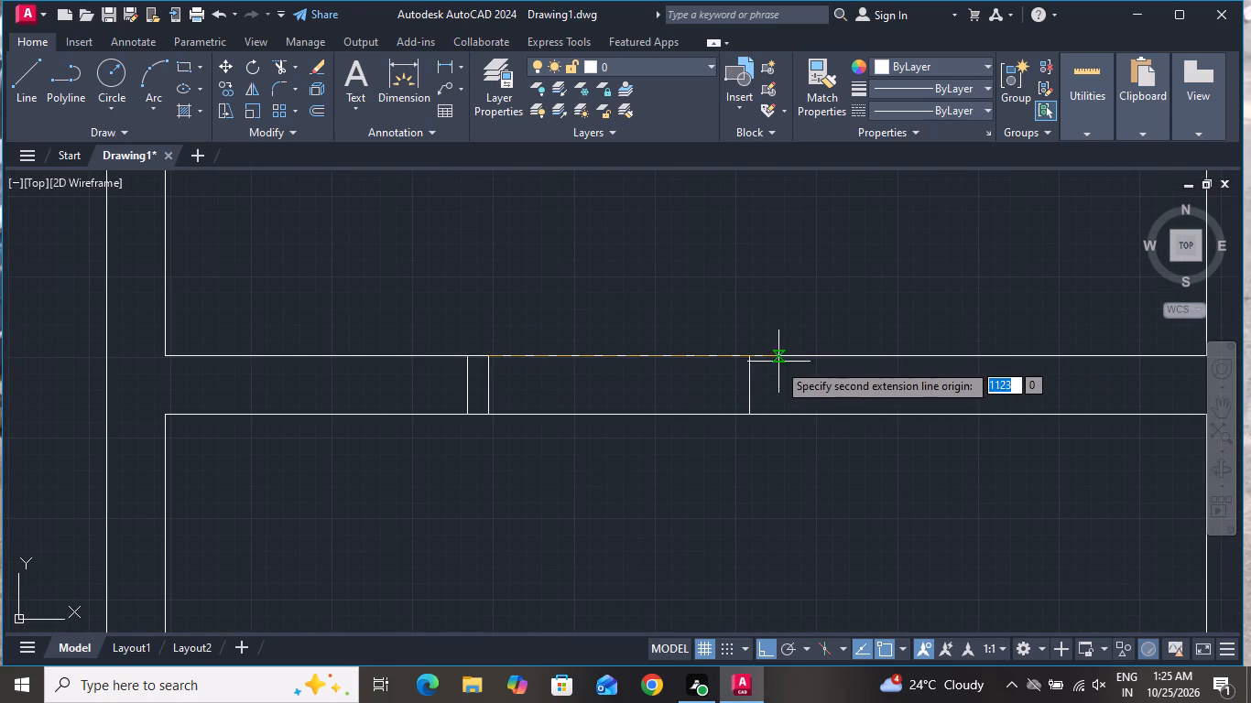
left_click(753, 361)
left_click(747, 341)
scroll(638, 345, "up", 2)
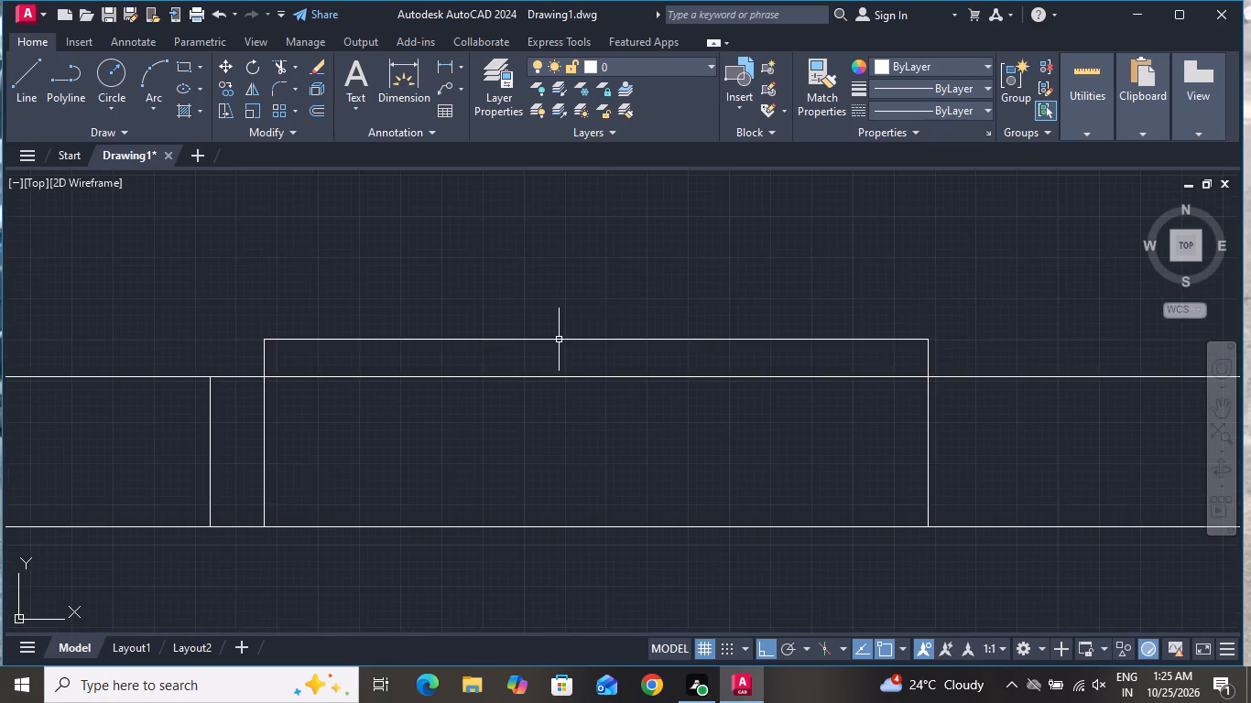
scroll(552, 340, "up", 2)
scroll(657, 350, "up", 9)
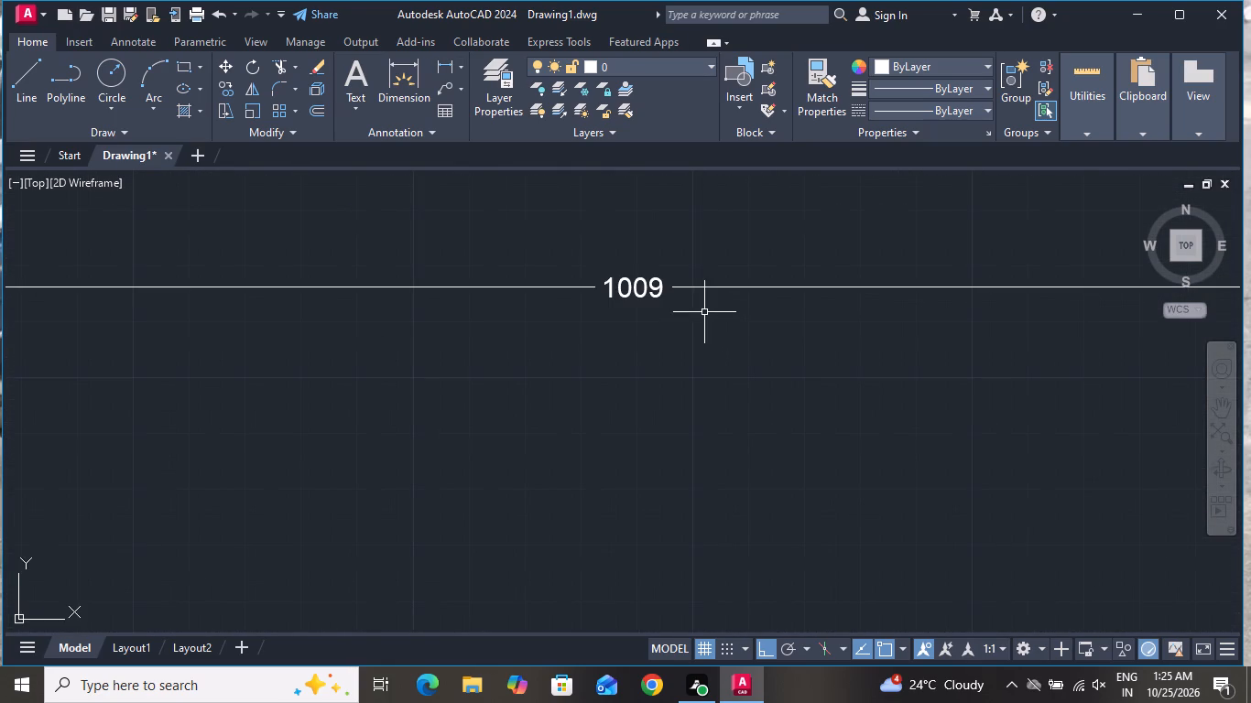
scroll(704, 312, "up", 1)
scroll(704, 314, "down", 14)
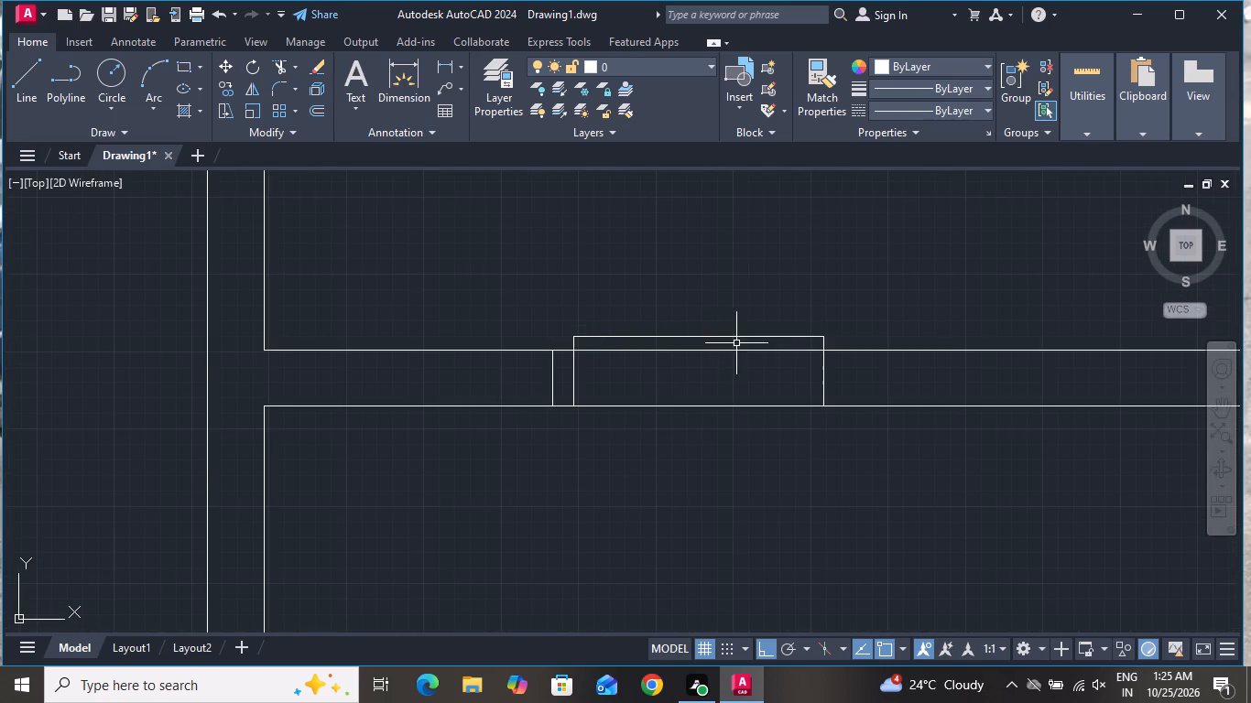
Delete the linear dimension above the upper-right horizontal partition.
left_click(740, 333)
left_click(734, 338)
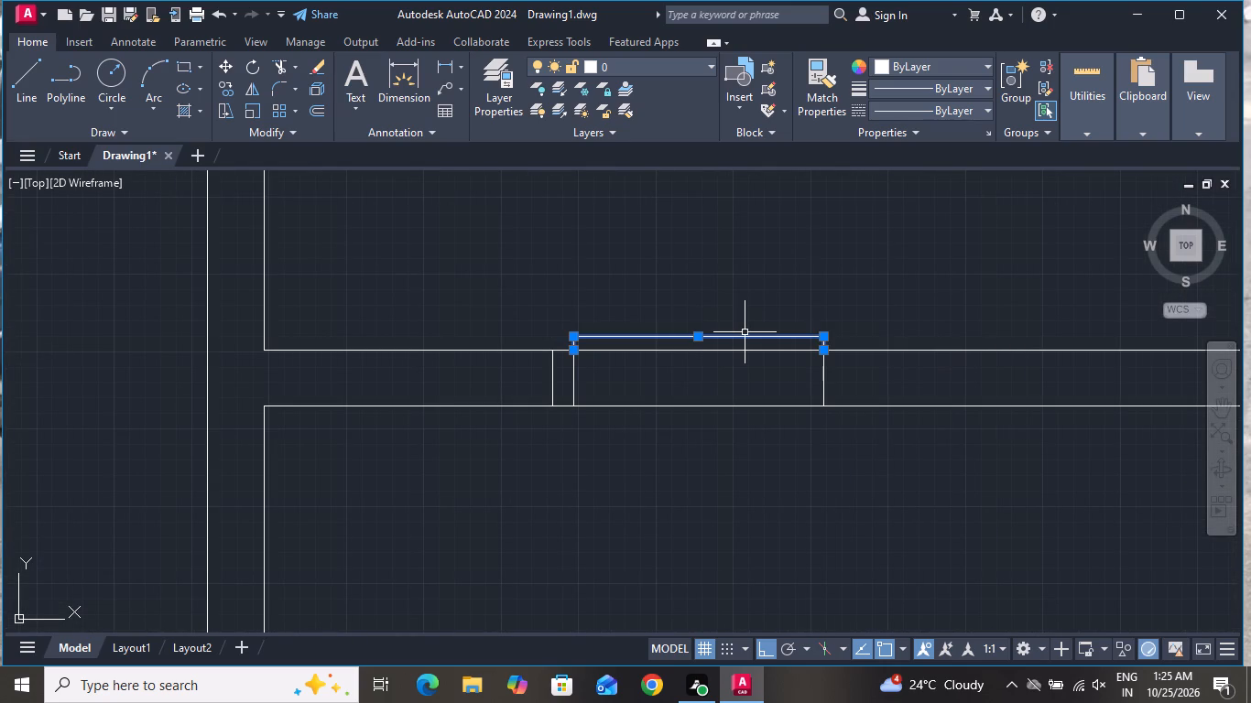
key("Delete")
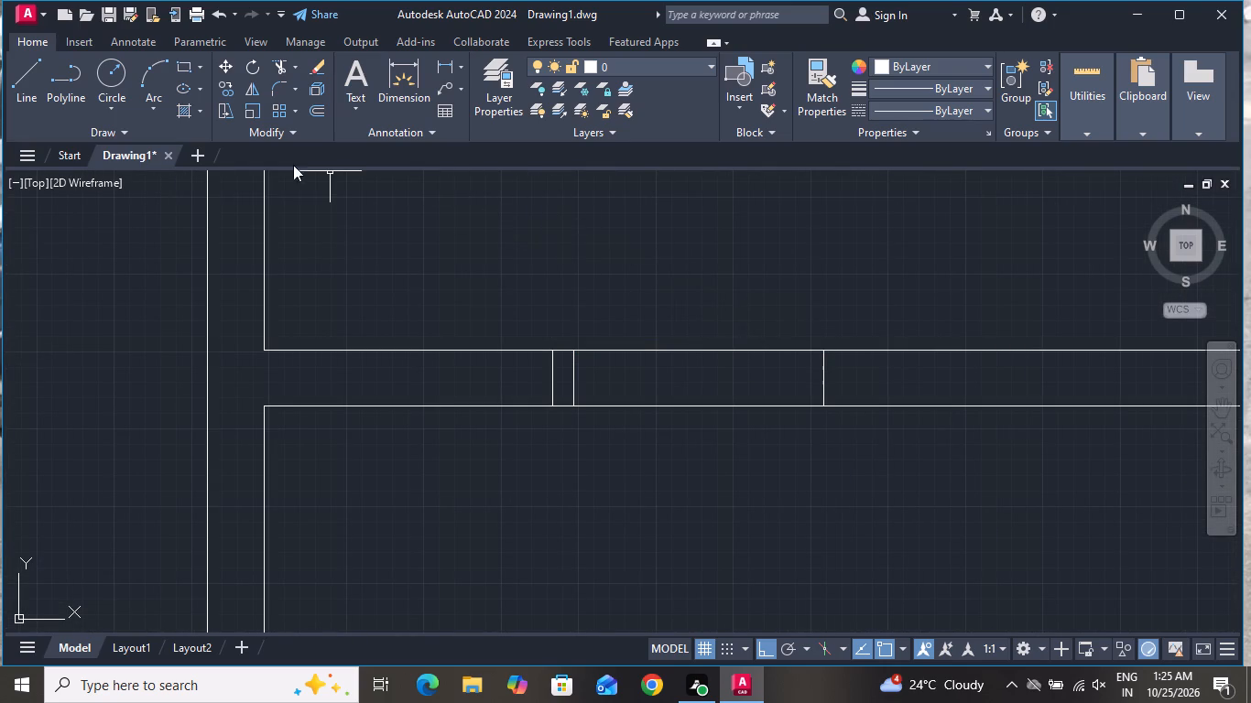
Draw a 1009 mm line straight south from the midpoint of the second cross line on the upper-right horizontal partition.
left_click(10, 68)
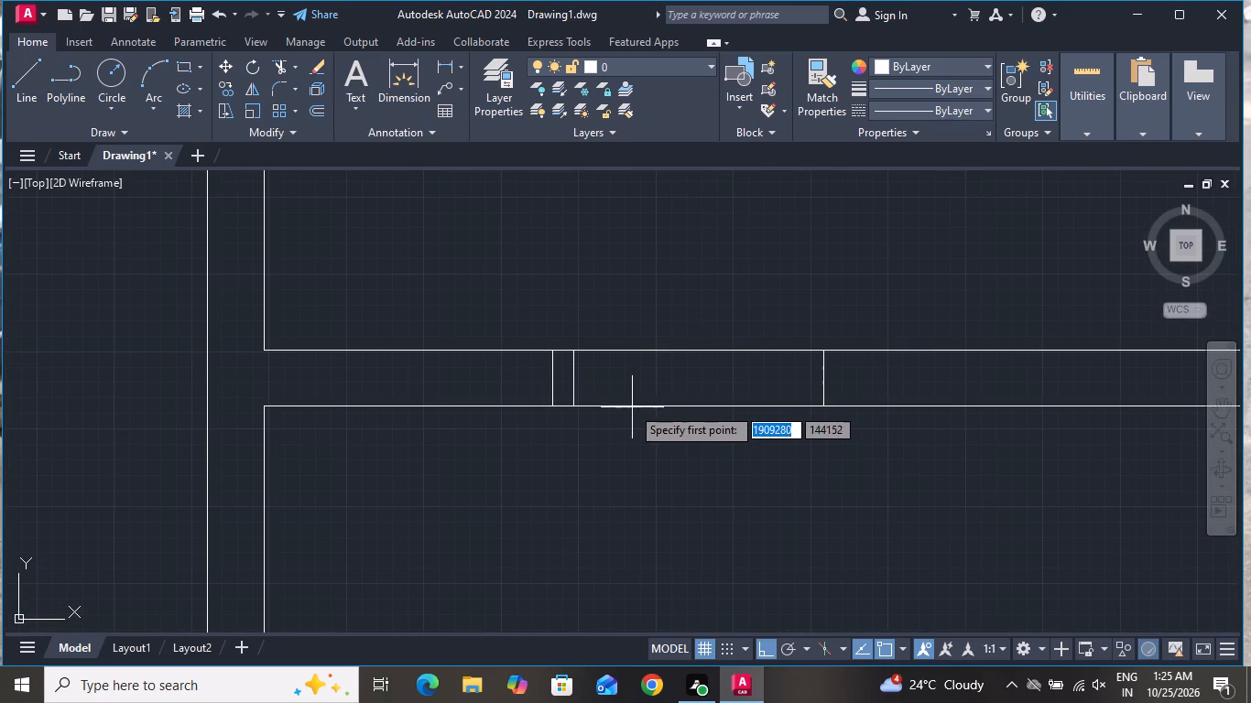
left_click(570, 382)
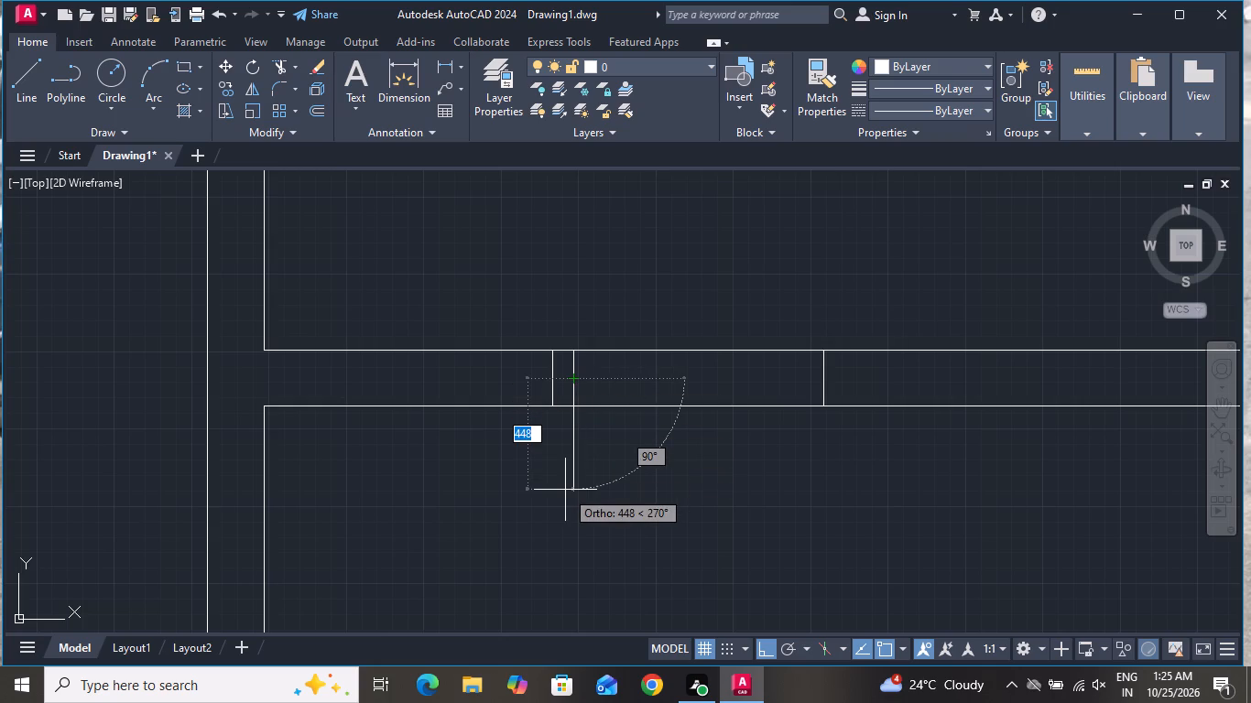
key("1")
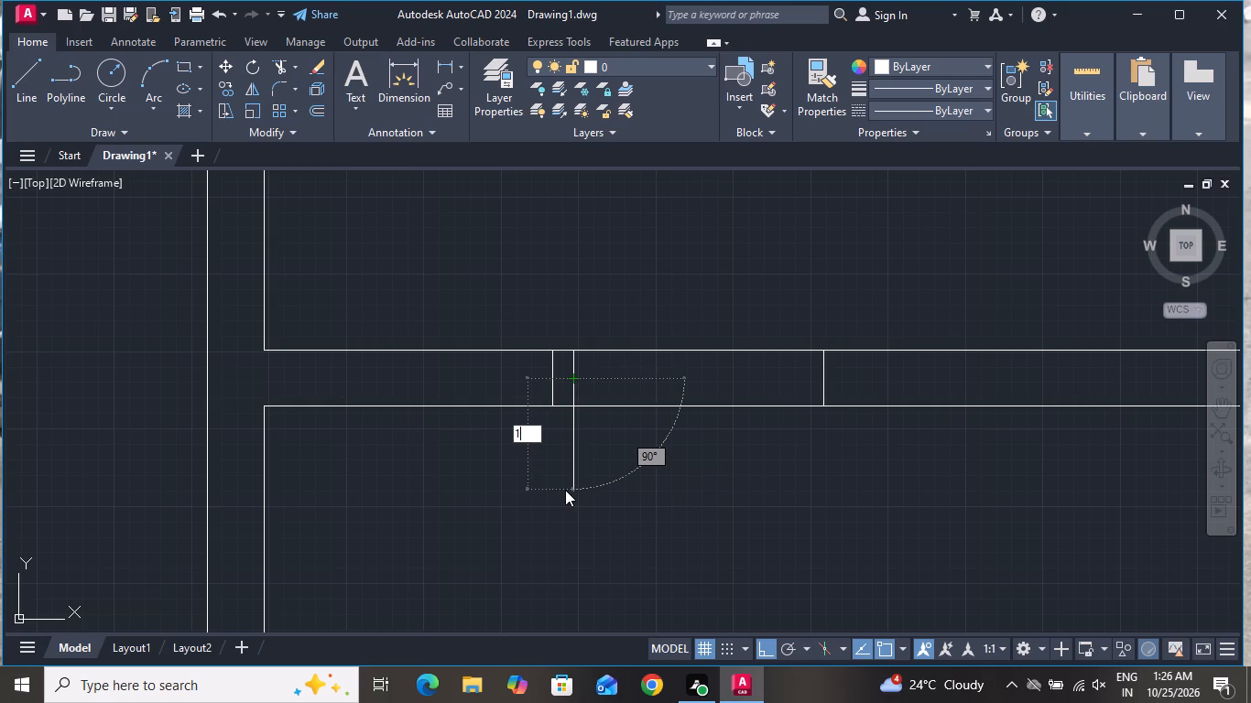
type("00")
key("9")
key("Return")
scroll(591, 473, "down", 5)
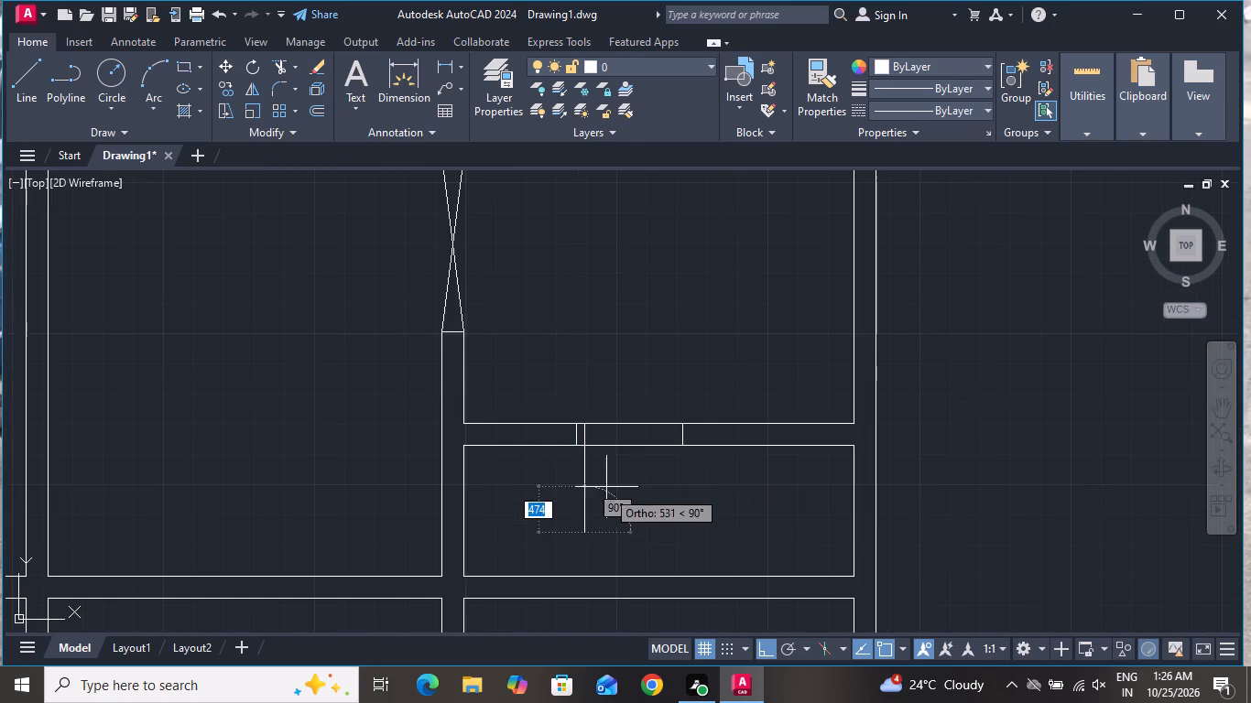
right_click(612, 499)
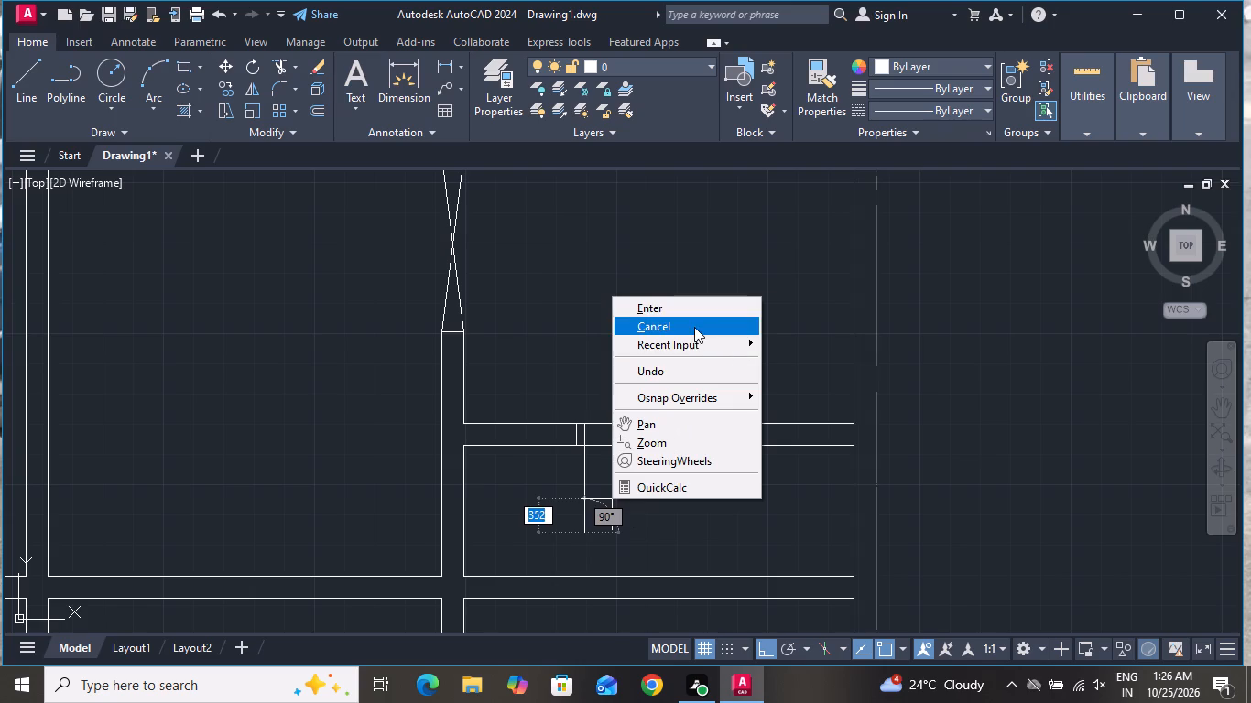
left_click(693, 325)
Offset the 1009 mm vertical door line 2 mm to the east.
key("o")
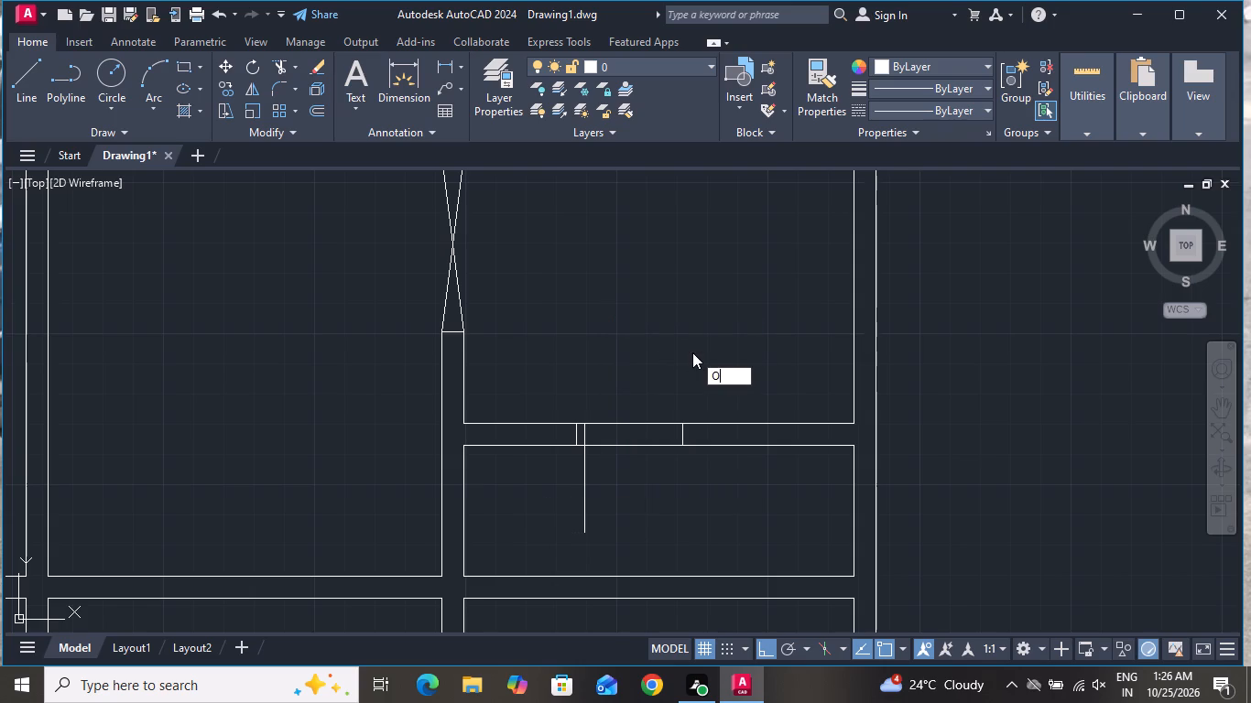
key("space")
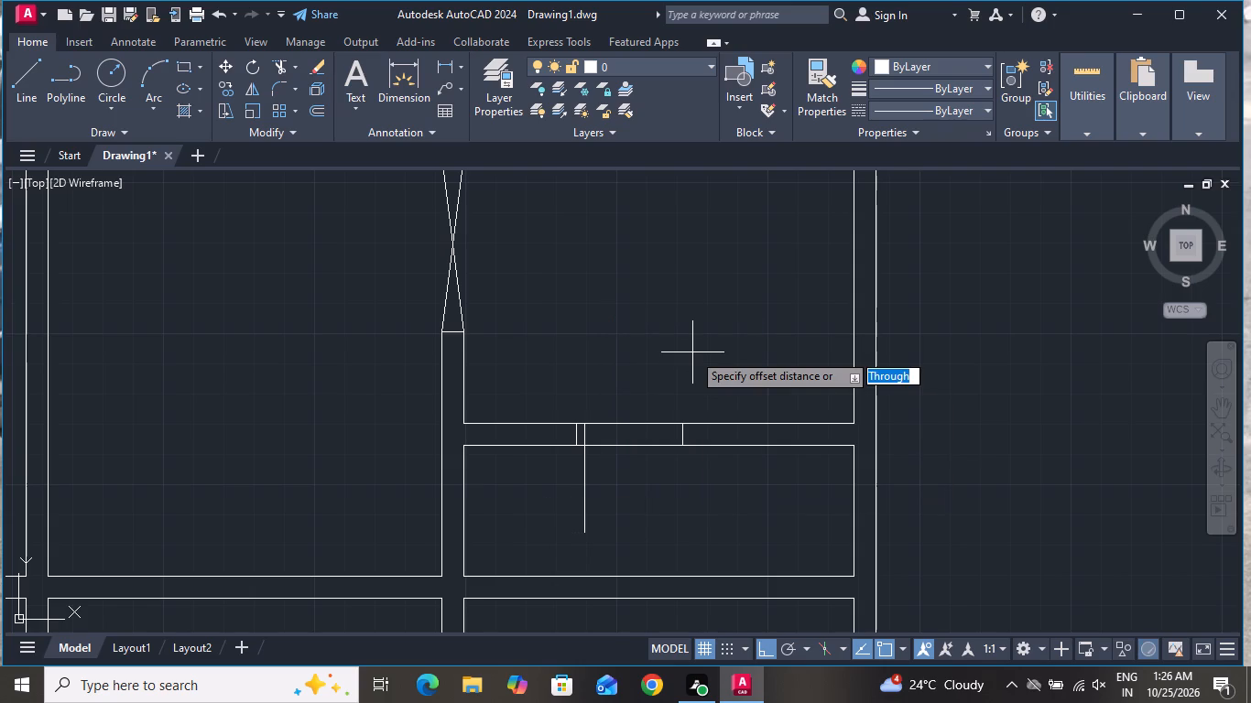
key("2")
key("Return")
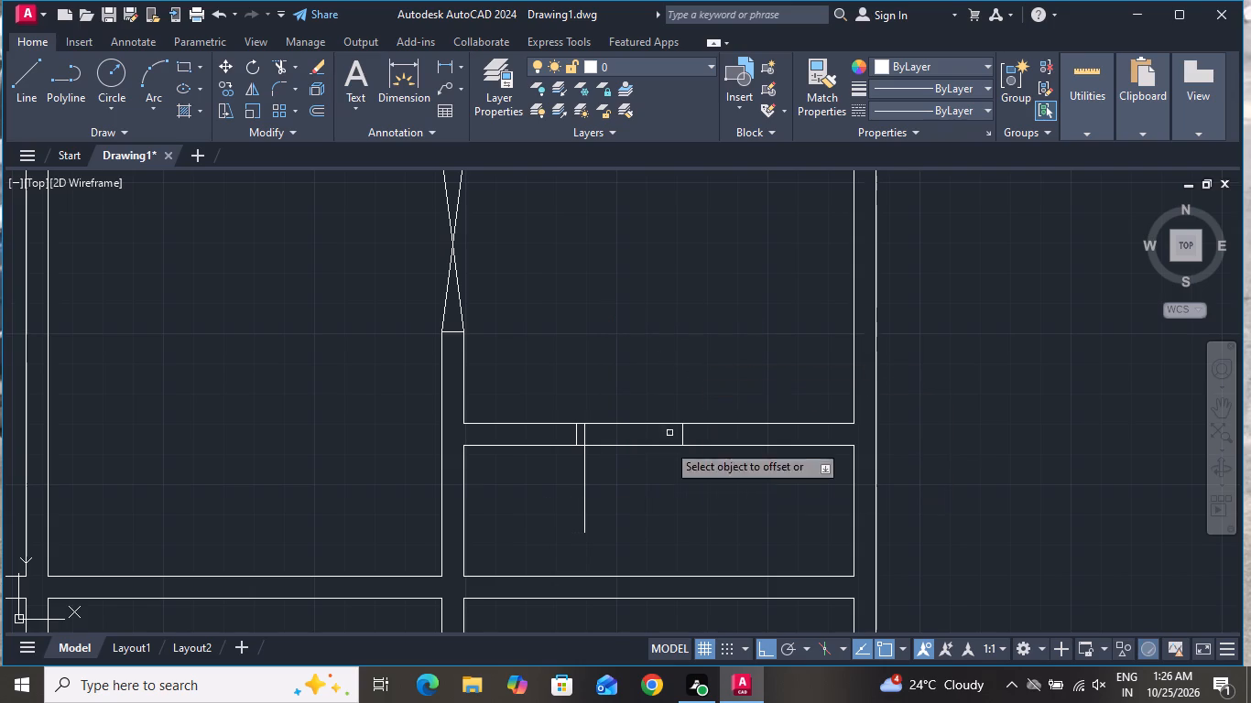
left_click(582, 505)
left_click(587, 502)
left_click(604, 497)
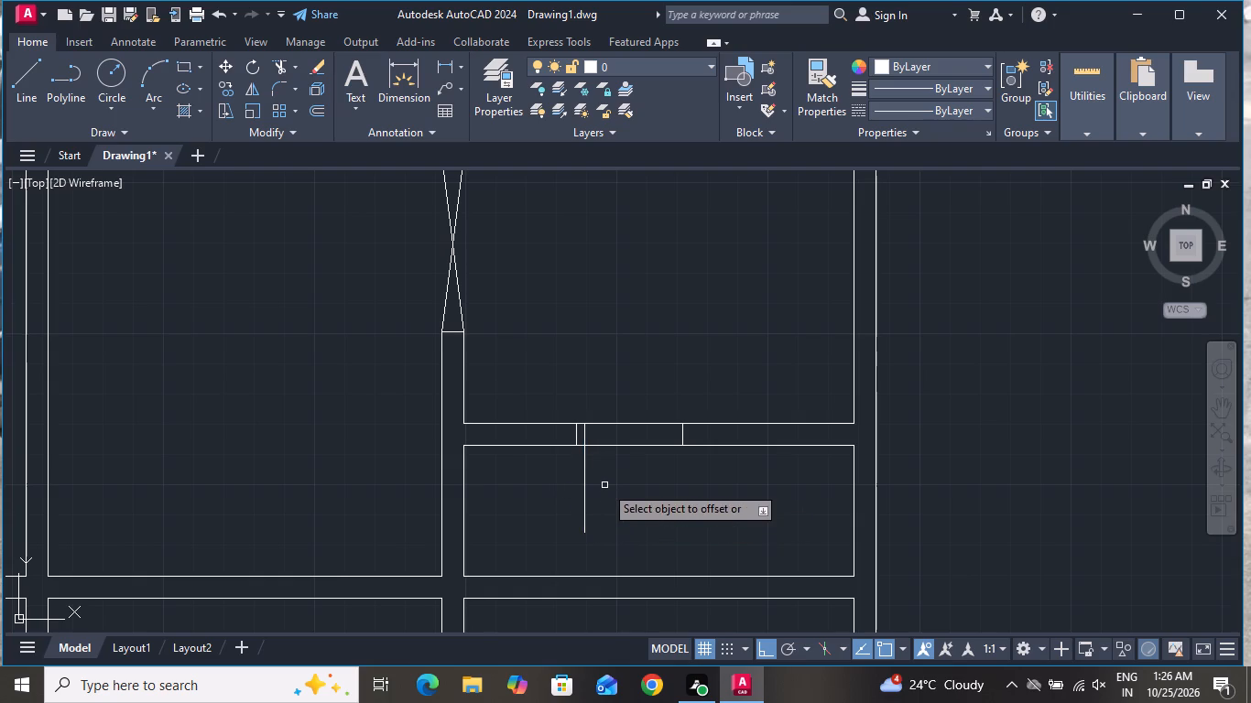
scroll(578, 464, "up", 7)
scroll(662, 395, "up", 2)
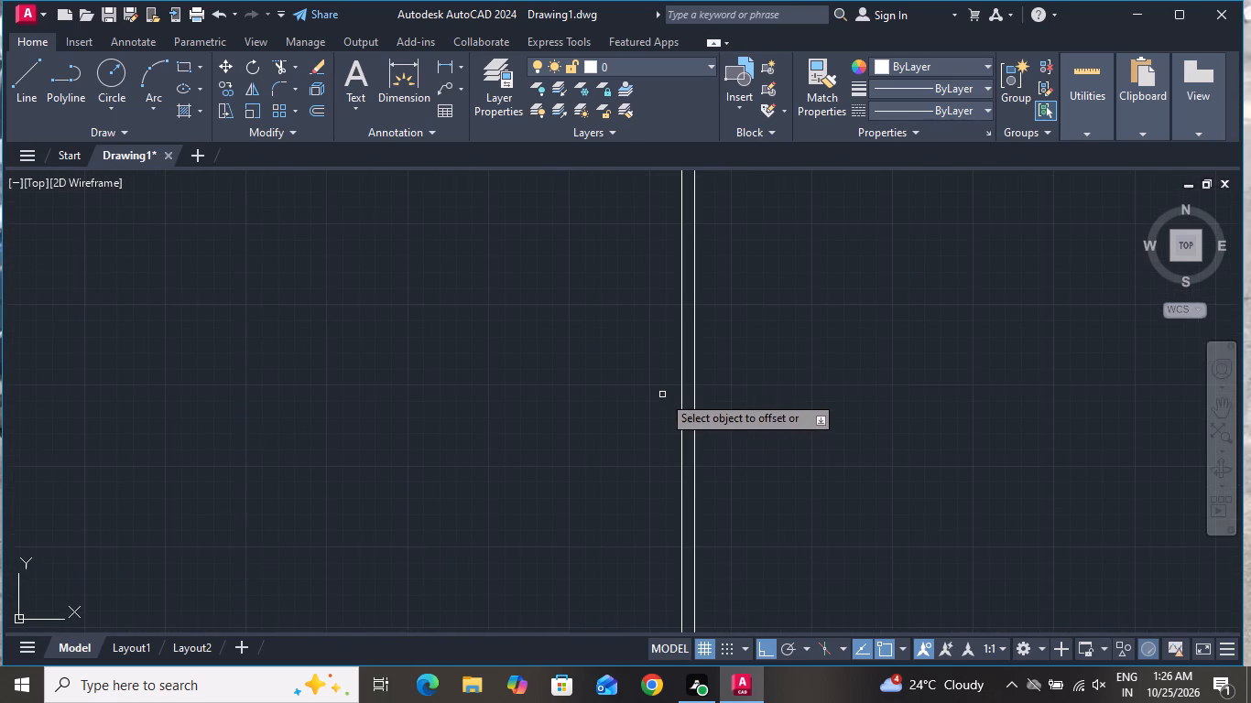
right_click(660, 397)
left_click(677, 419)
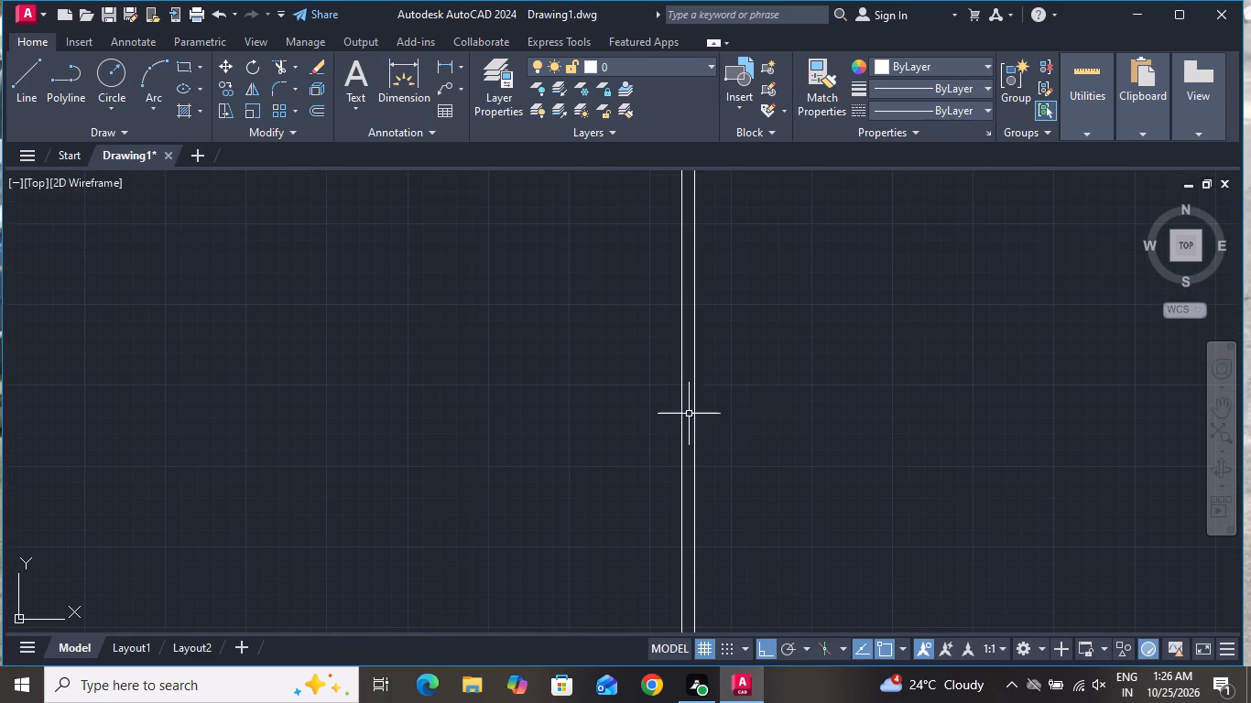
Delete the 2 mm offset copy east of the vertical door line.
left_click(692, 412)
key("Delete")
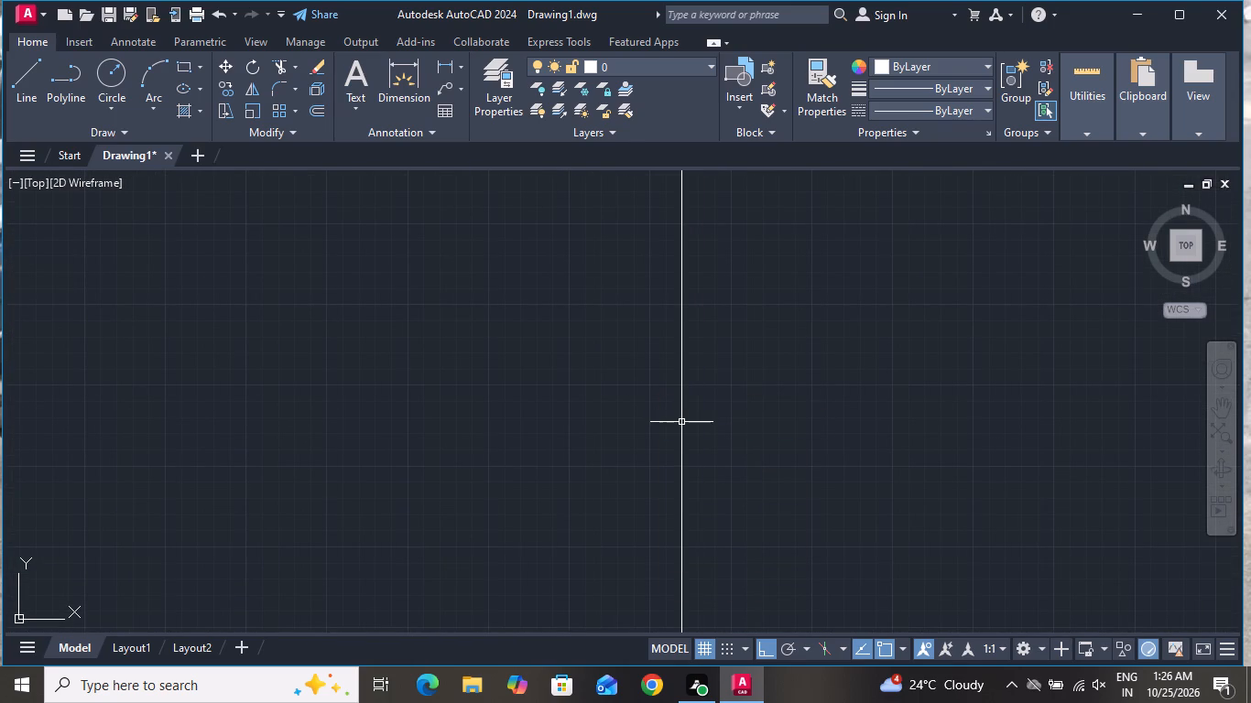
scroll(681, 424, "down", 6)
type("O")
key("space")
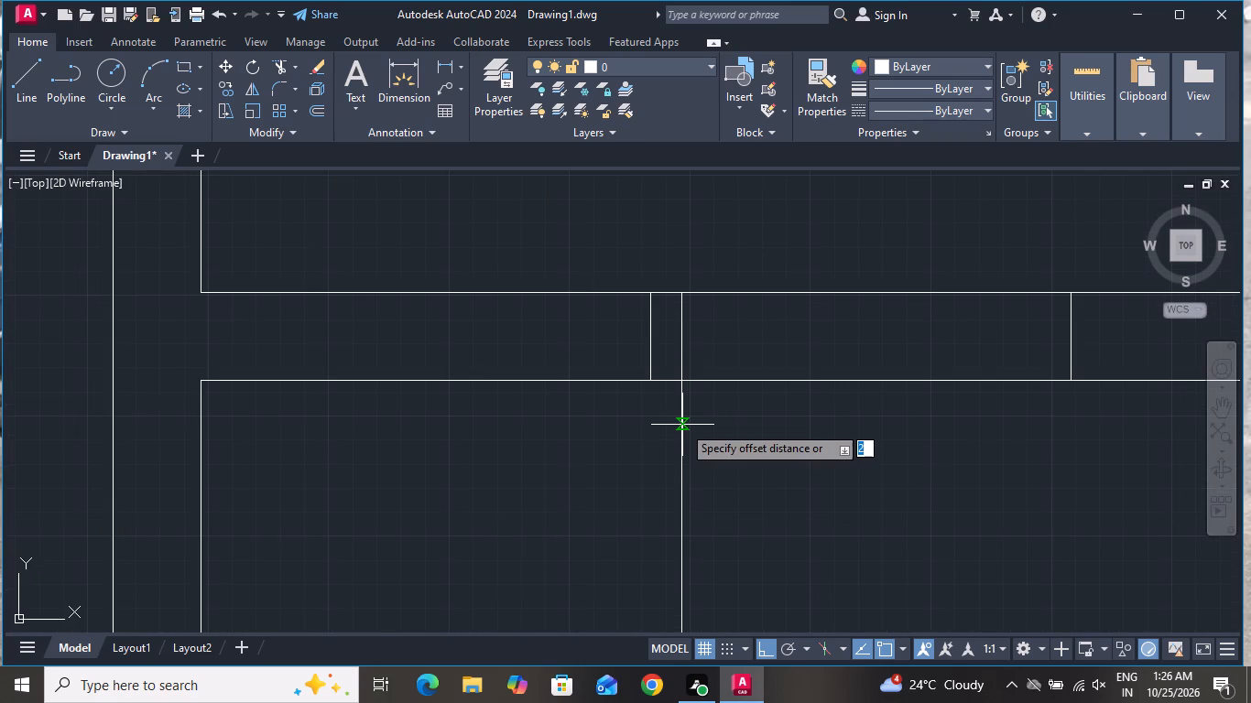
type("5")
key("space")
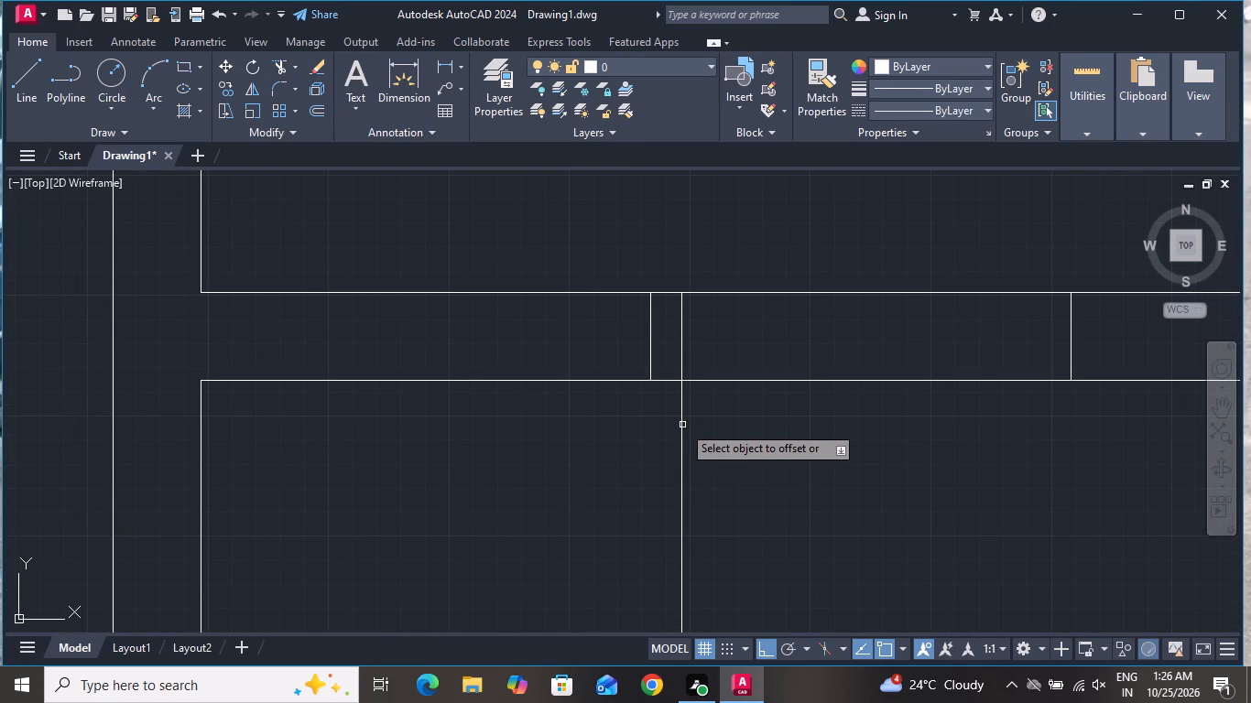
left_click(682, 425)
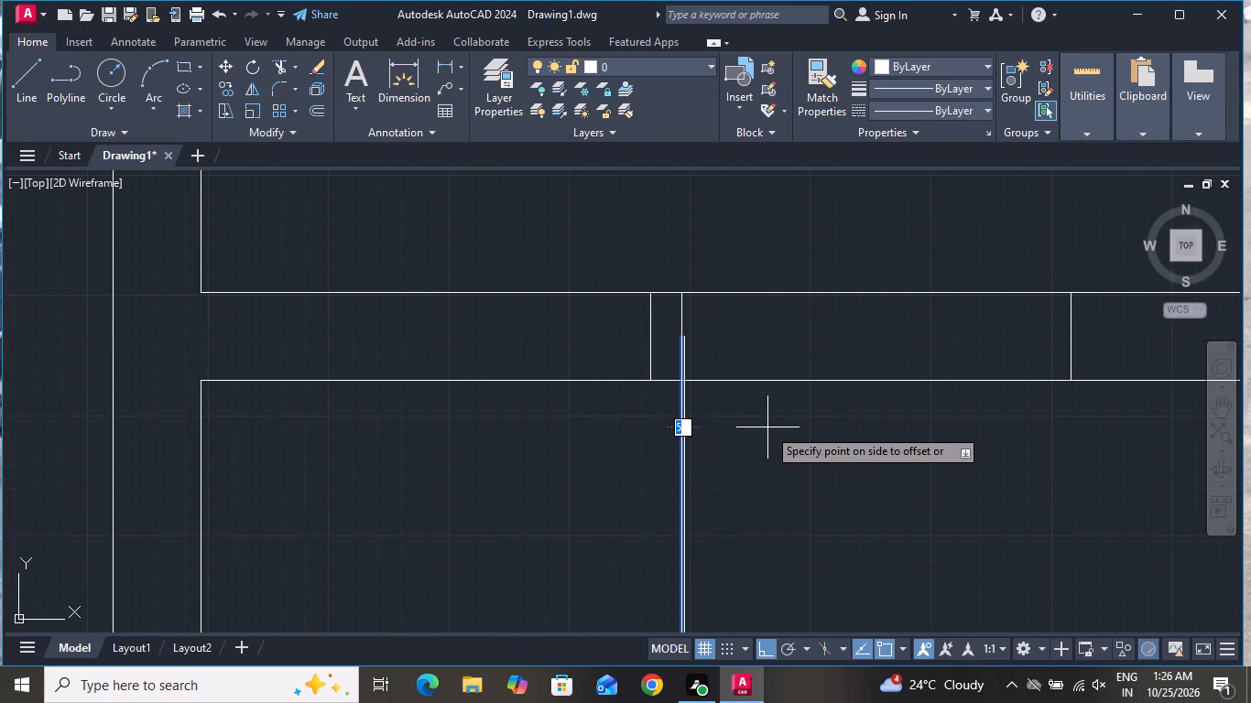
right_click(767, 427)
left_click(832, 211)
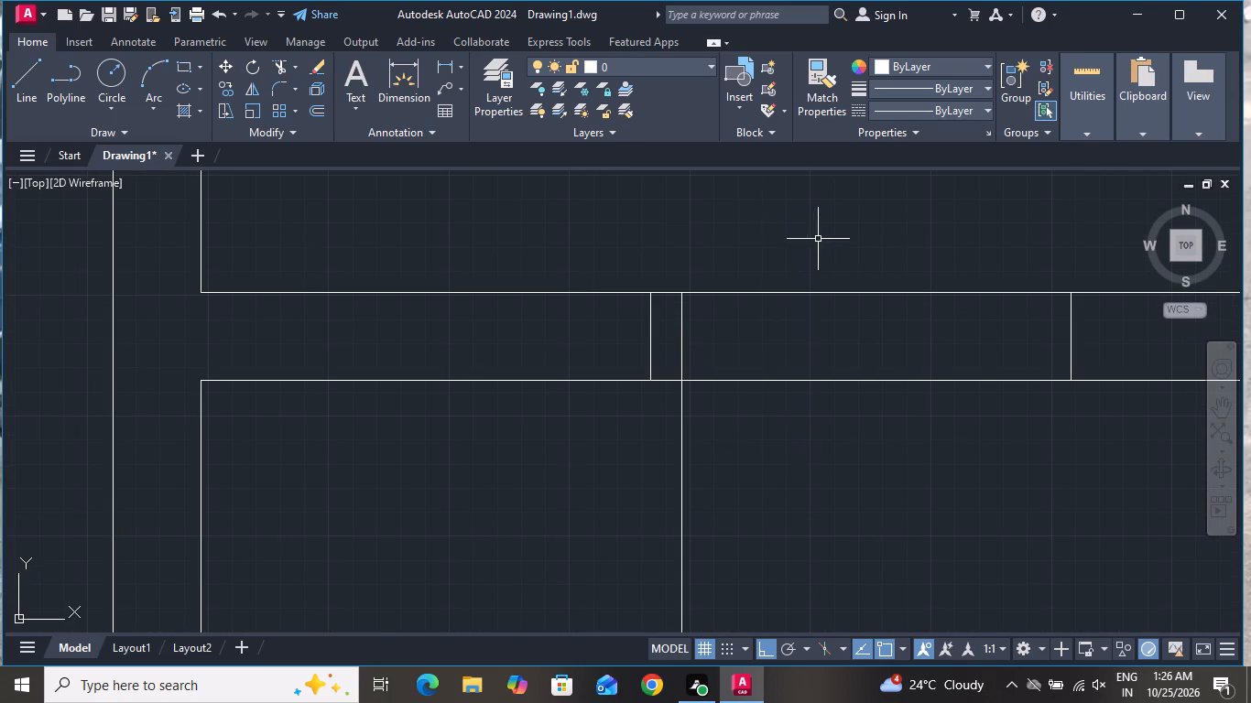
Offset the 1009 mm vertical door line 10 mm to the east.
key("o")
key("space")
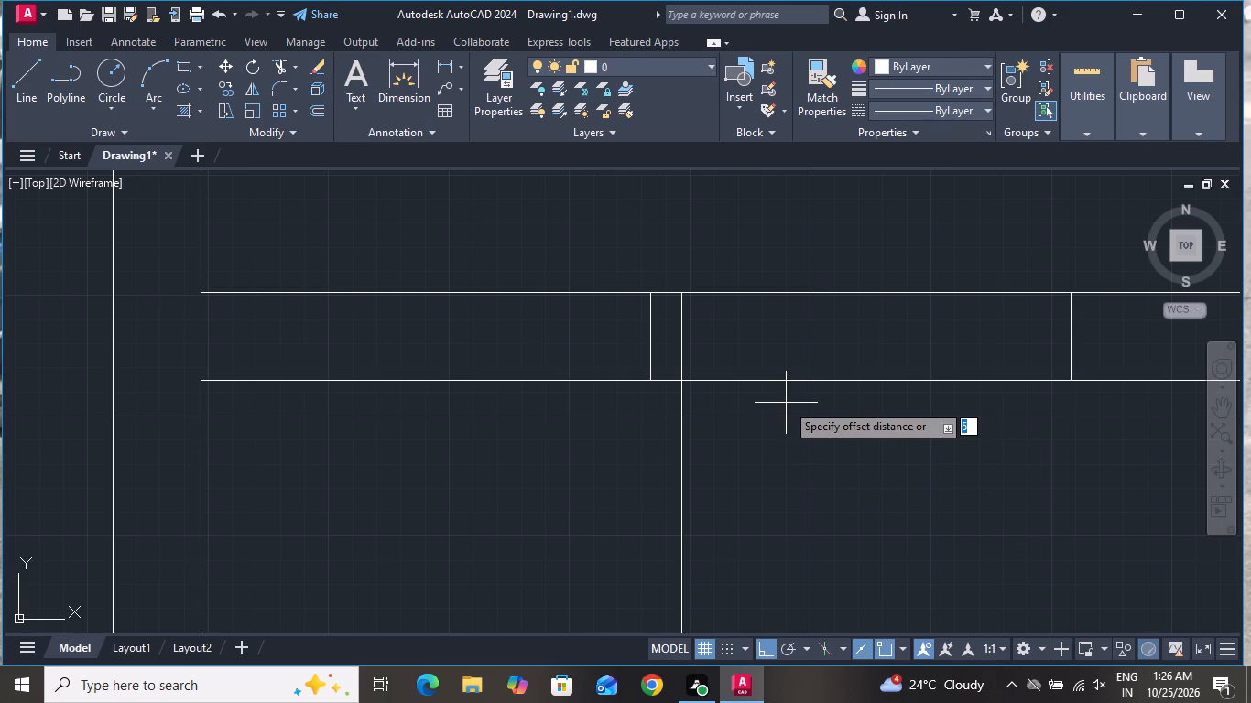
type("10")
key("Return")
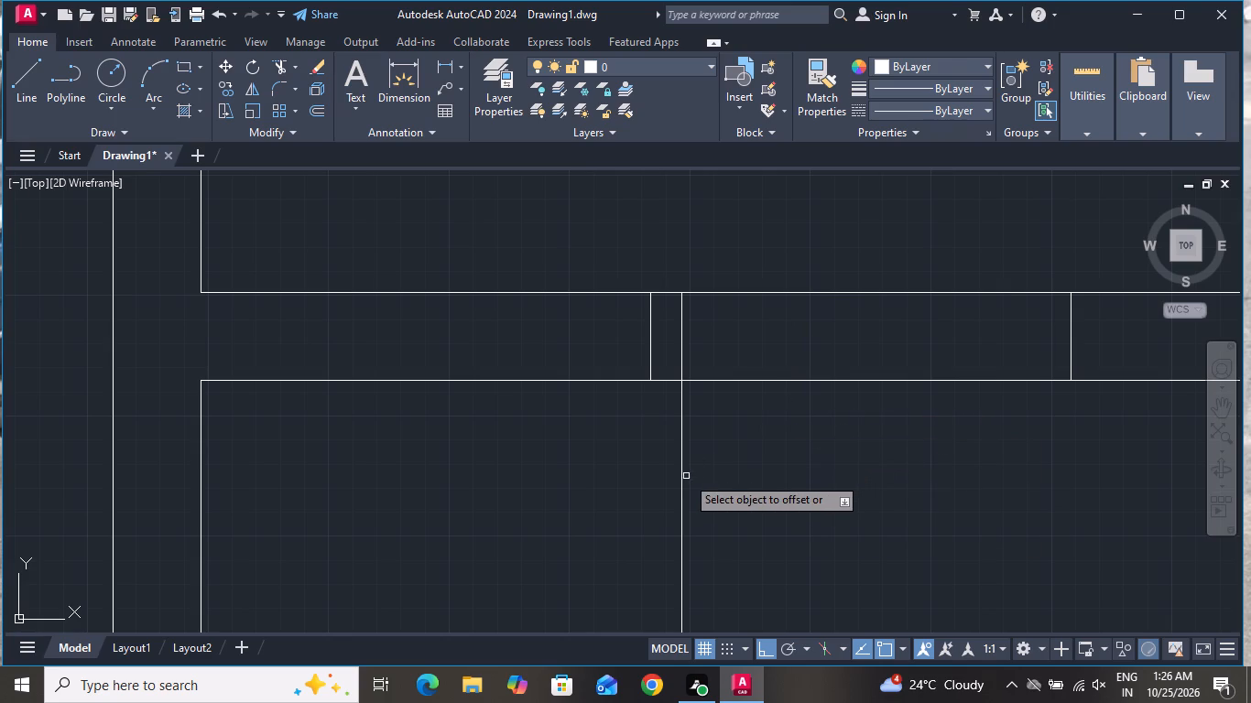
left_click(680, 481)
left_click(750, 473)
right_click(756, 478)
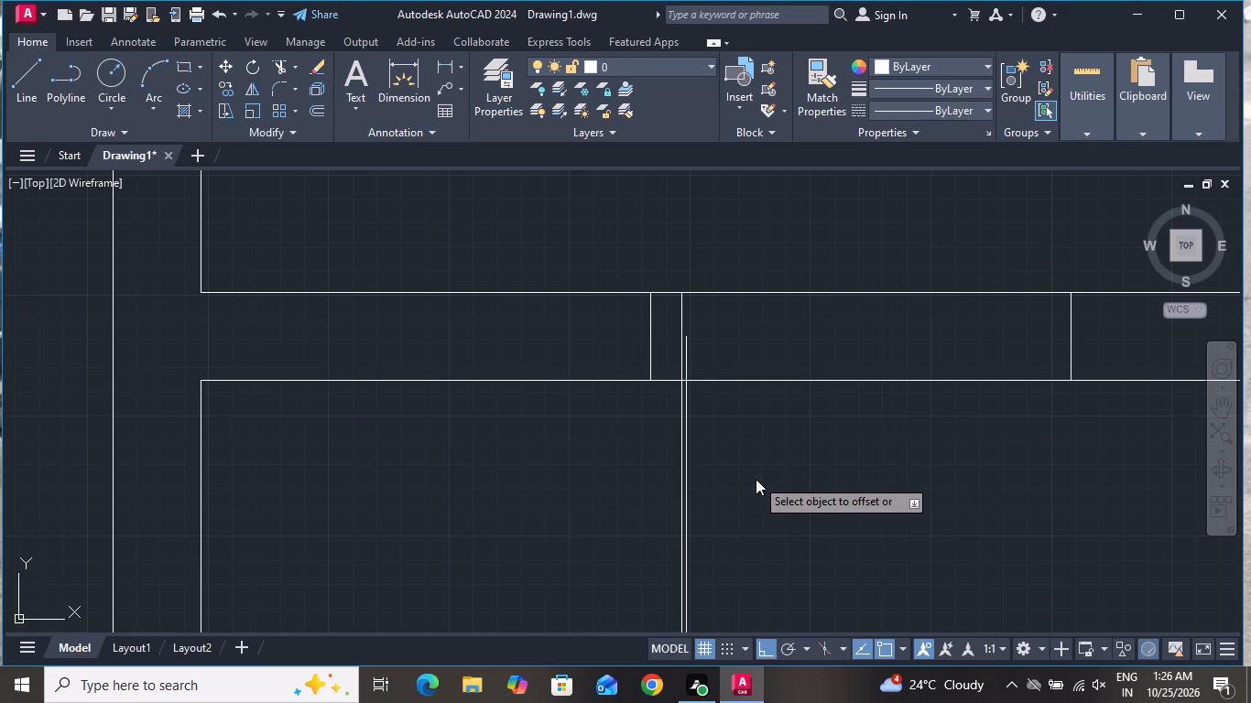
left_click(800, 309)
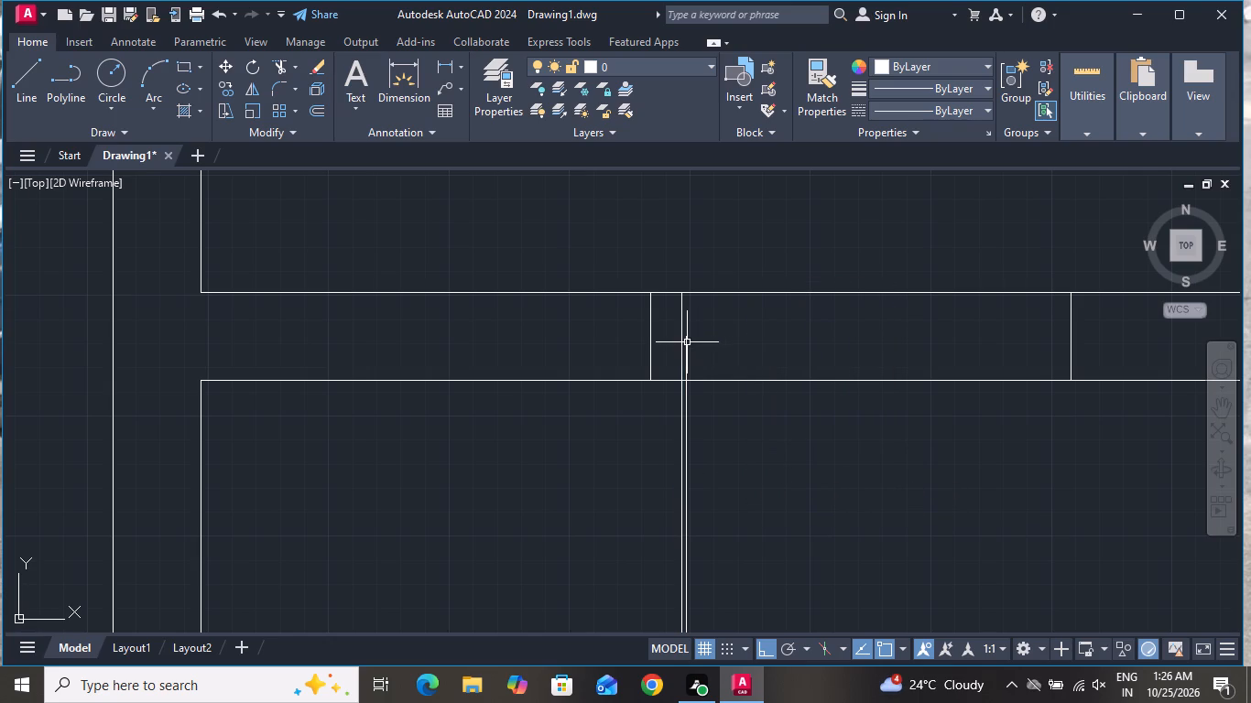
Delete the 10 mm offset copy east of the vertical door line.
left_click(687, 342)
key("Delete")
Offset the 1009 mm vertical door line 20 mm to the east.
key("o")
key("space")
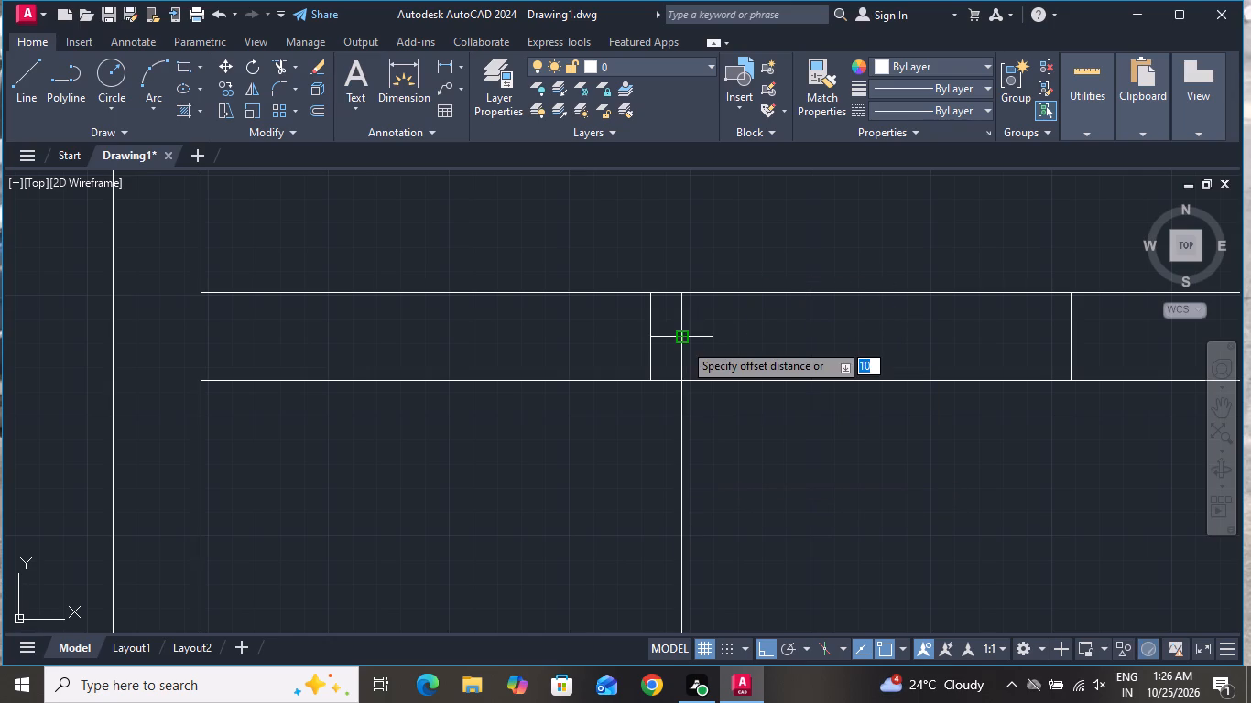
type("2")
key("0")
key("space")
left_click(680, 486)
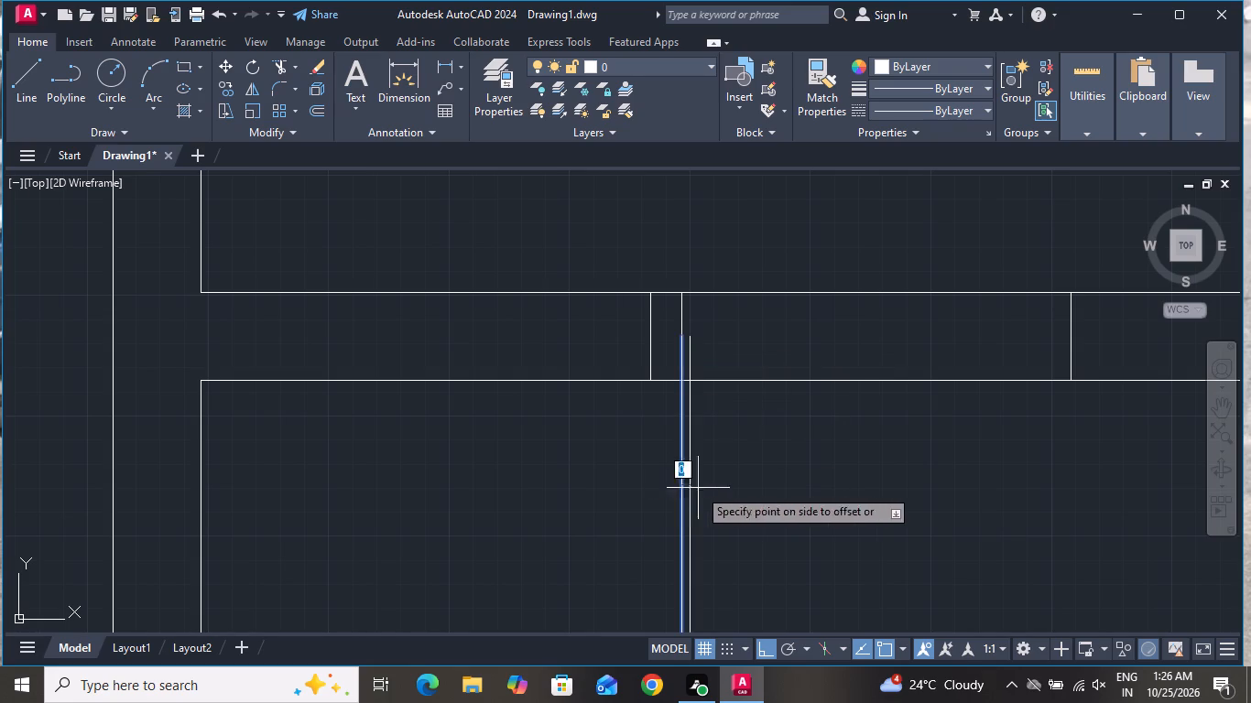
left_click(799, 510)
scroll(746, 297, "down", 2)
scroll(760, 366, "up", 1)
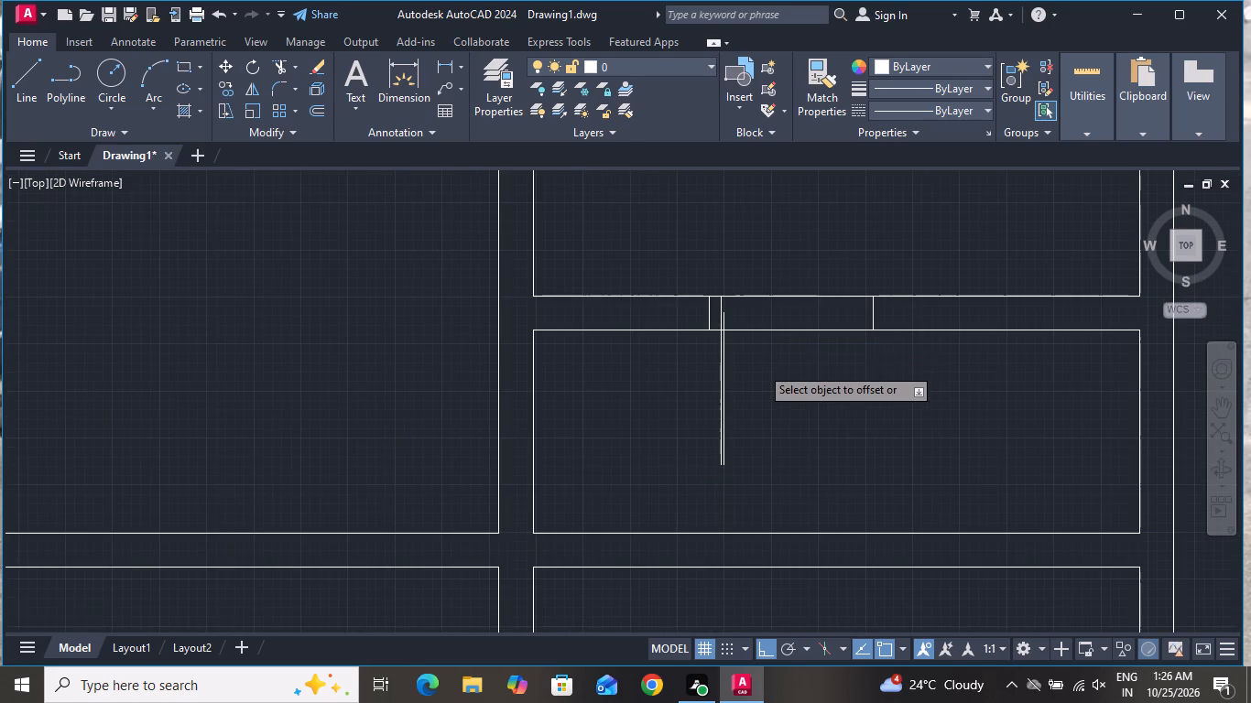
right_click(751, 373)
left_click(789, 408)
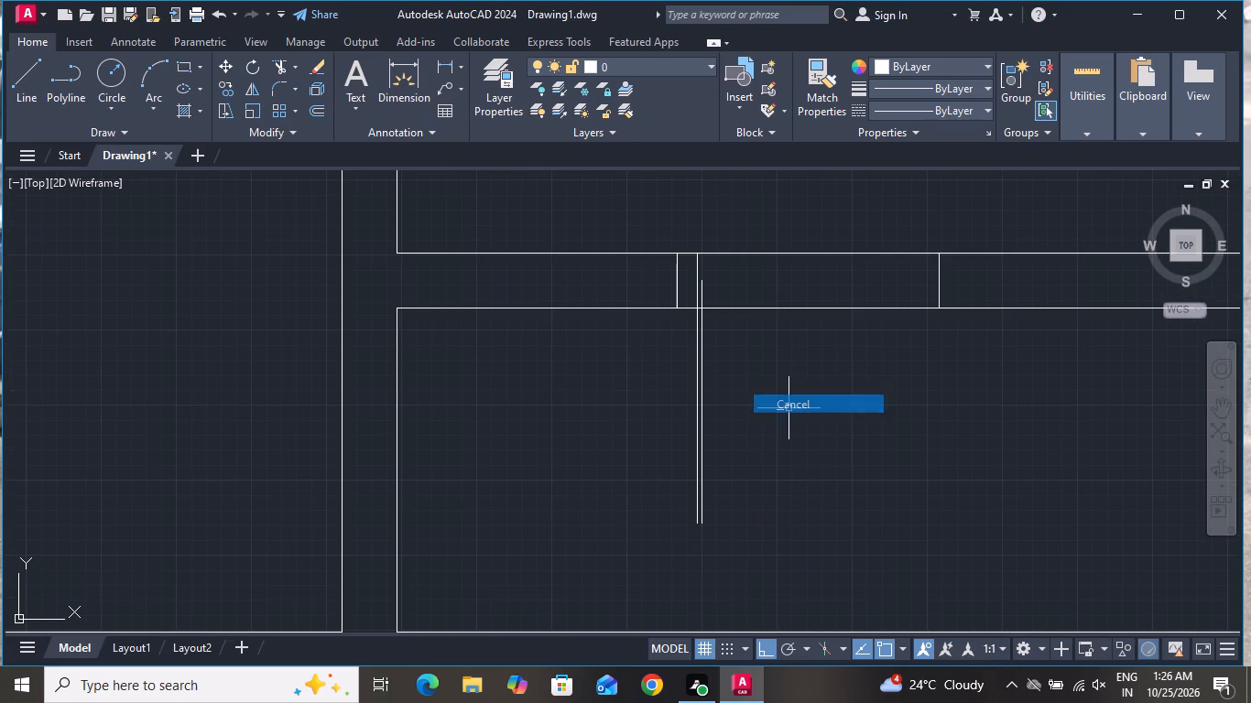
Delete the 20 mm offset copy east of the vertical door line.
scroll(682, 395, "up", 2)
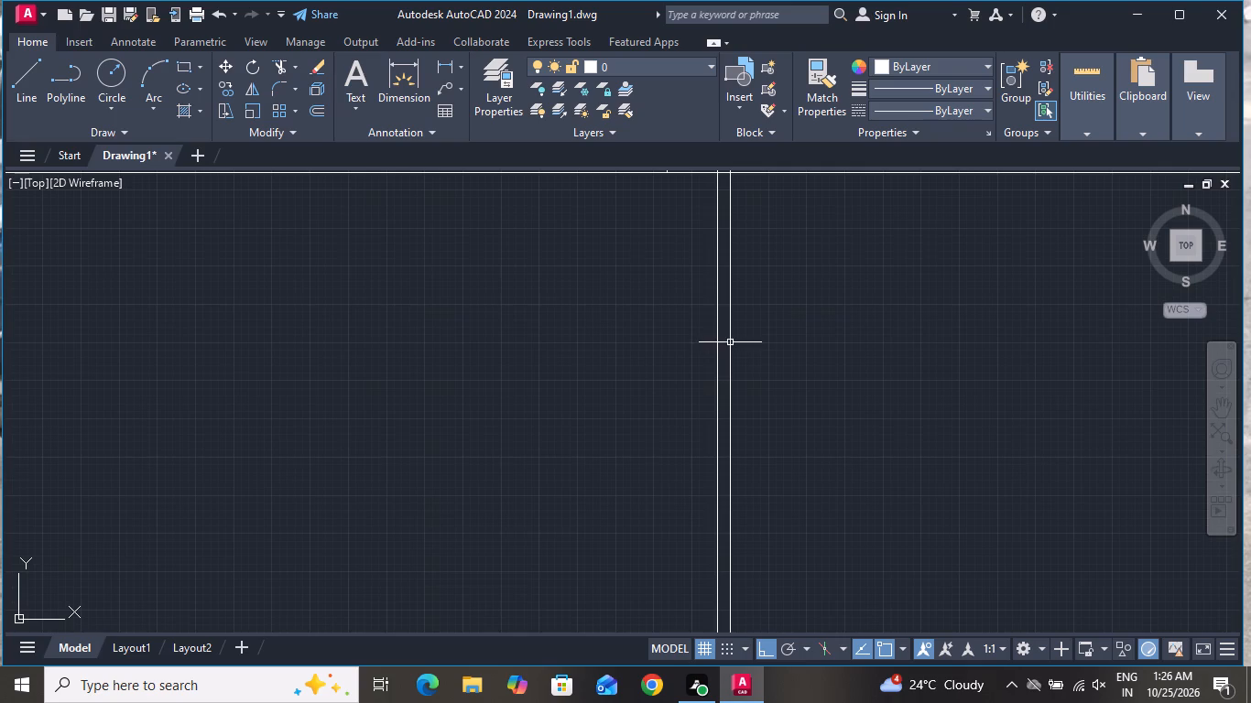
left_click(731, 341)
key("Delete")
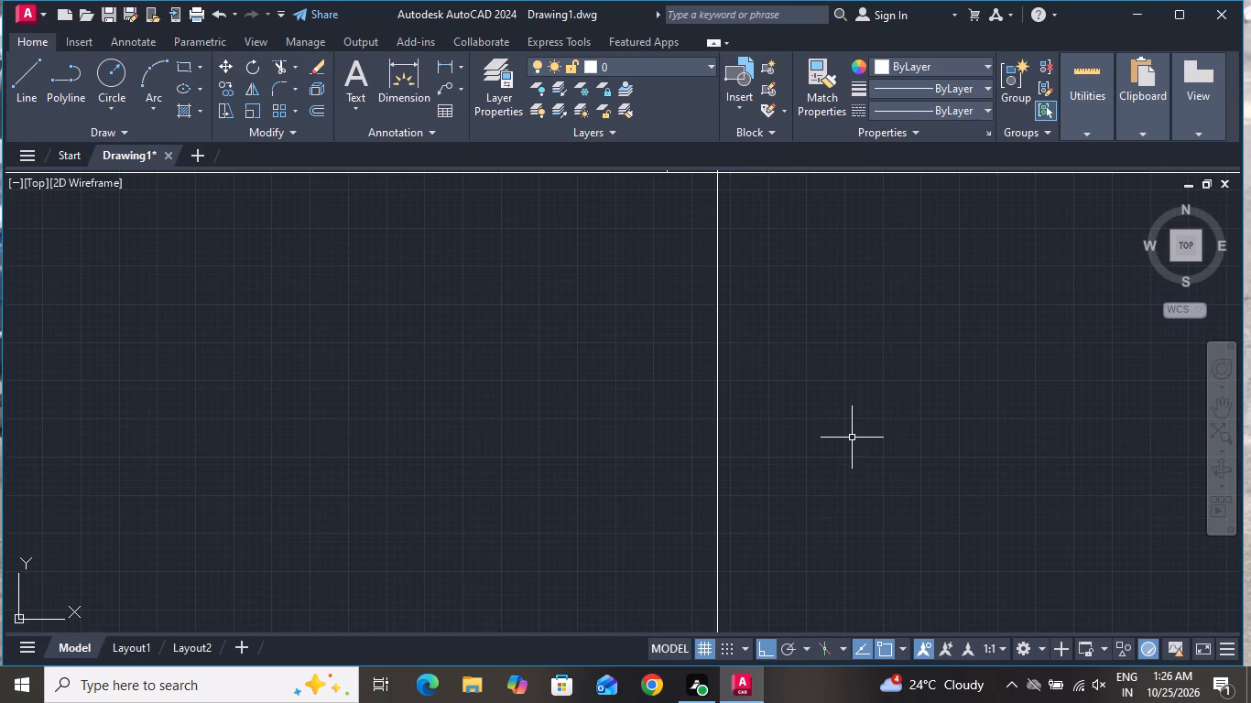
Offset the vertical door line 30 mm to the east to give the door leaf its thickness.
type("O")
key("space")
key("3")
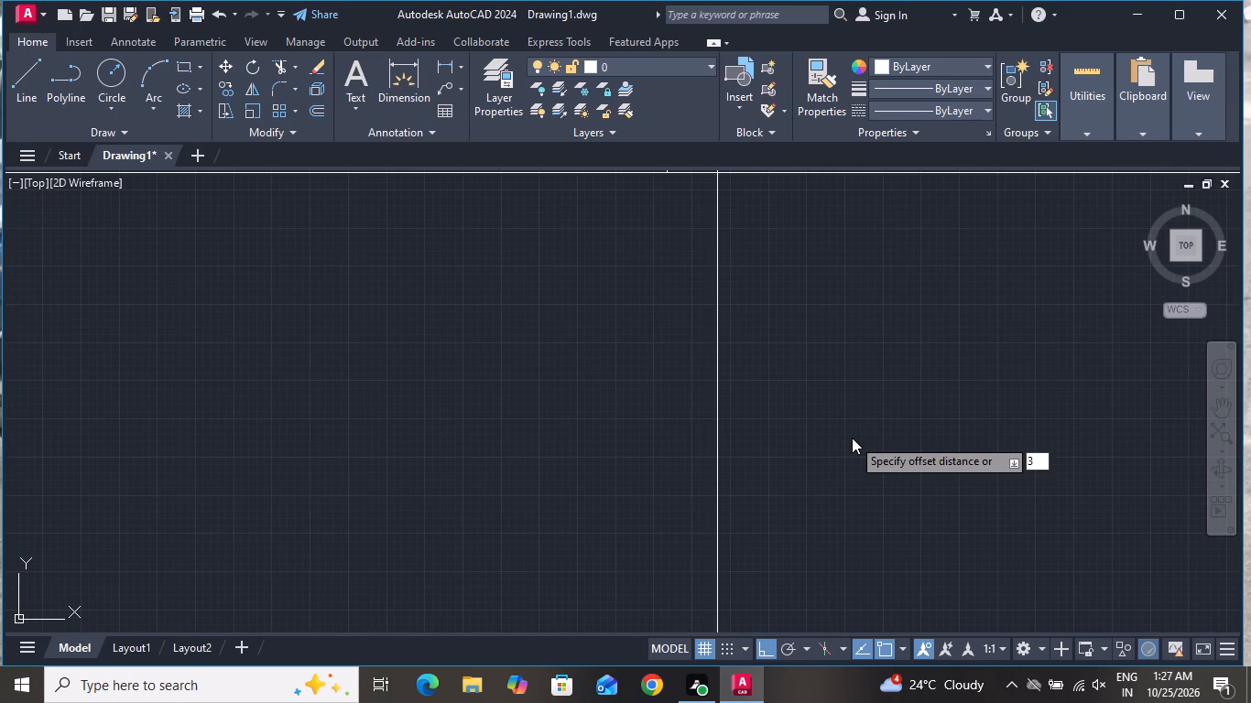
key("0")
key("Return")
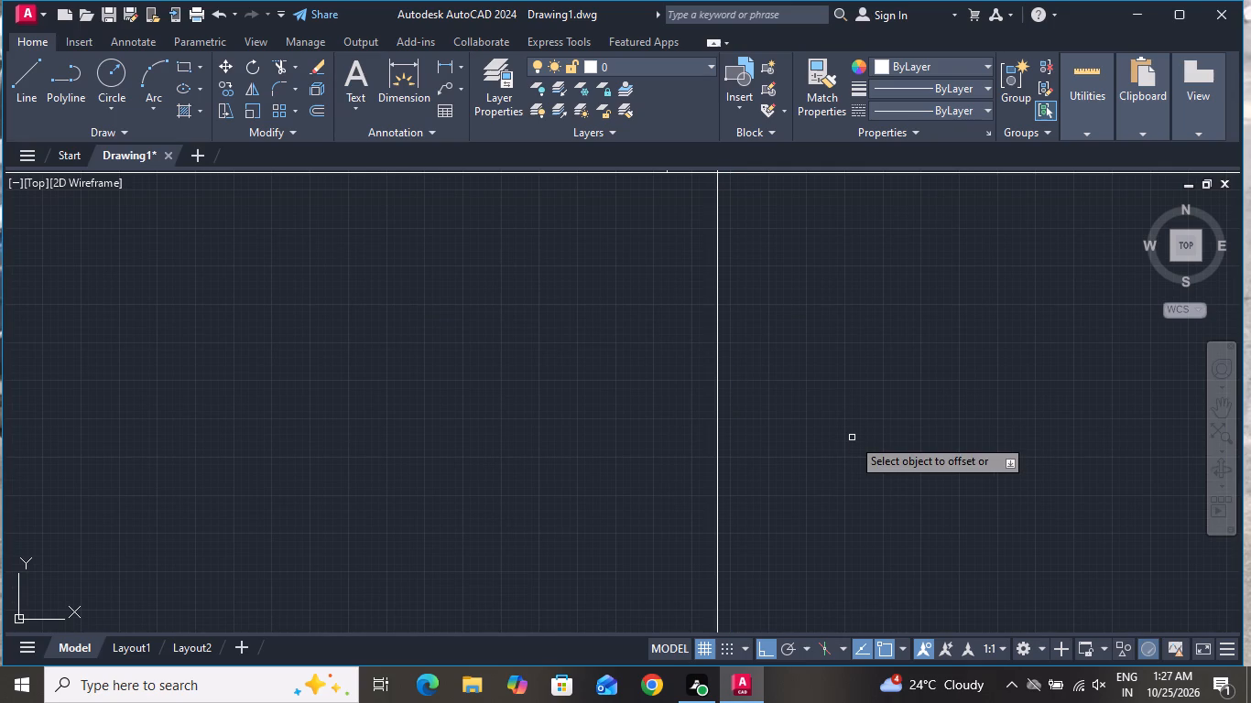
scroll(852, 438, "down", 1)
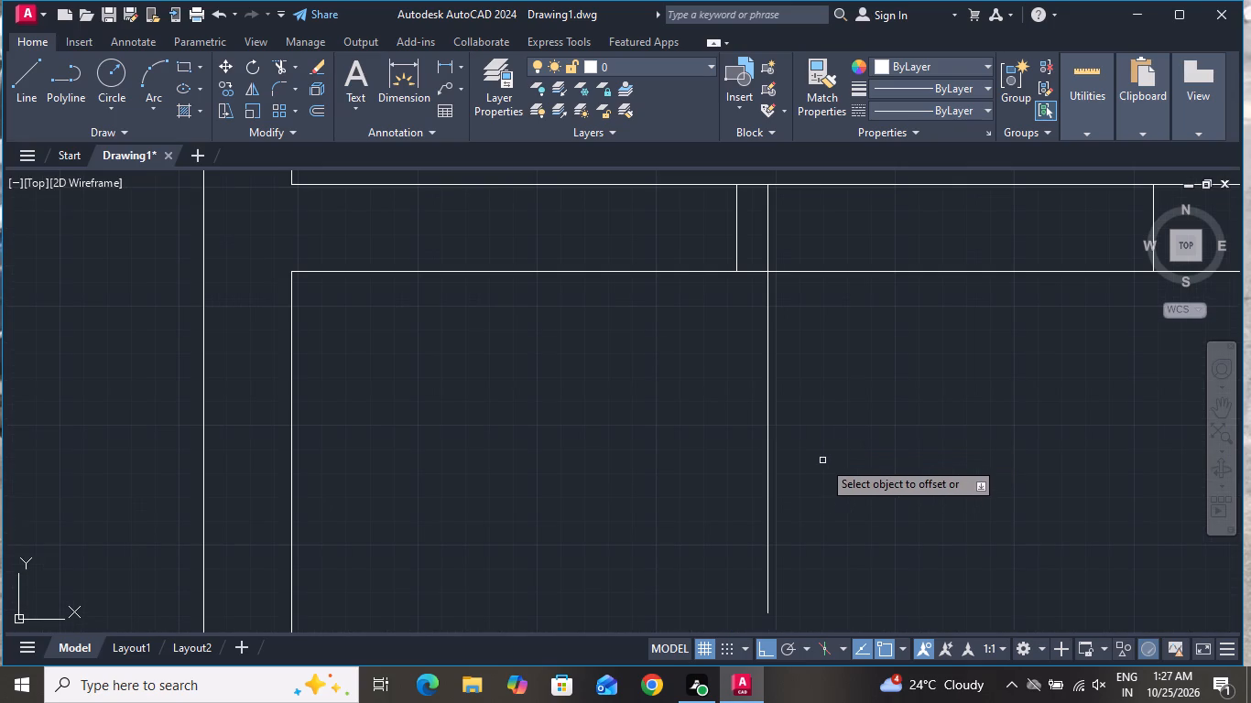
left_click(769, 470)
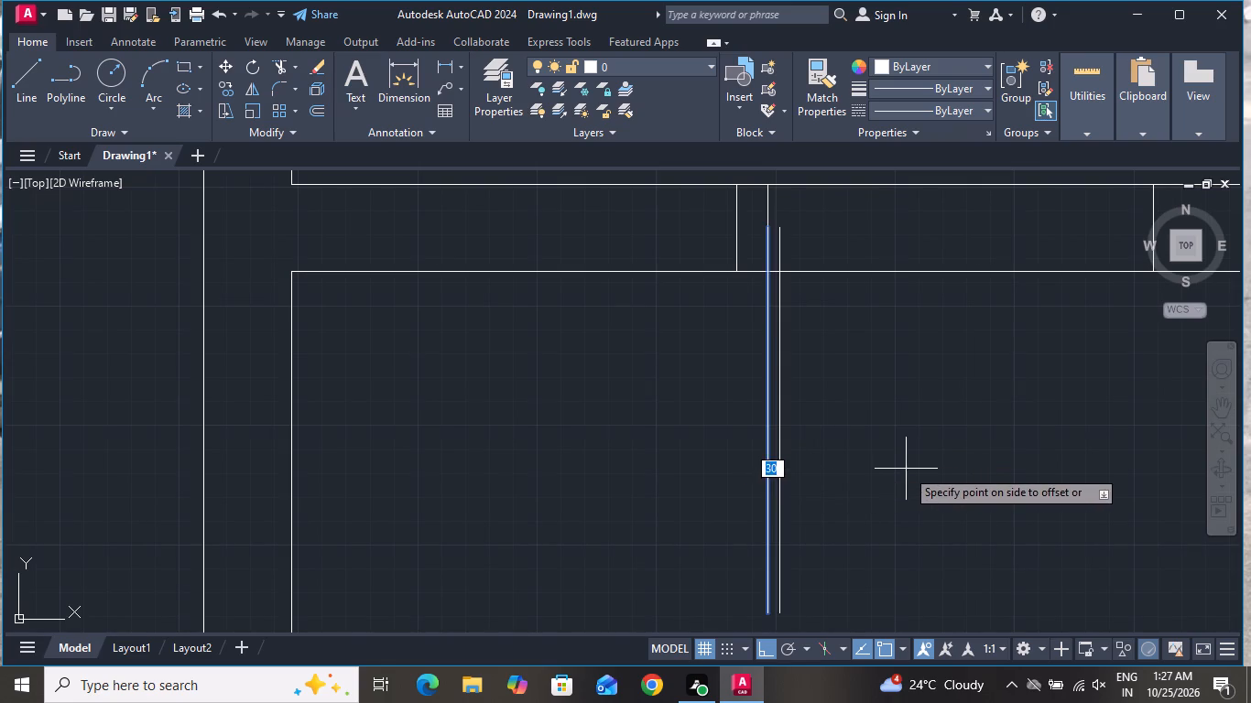
left_click(906, 469)
right_click(870, 469)
left_click(917, 505)
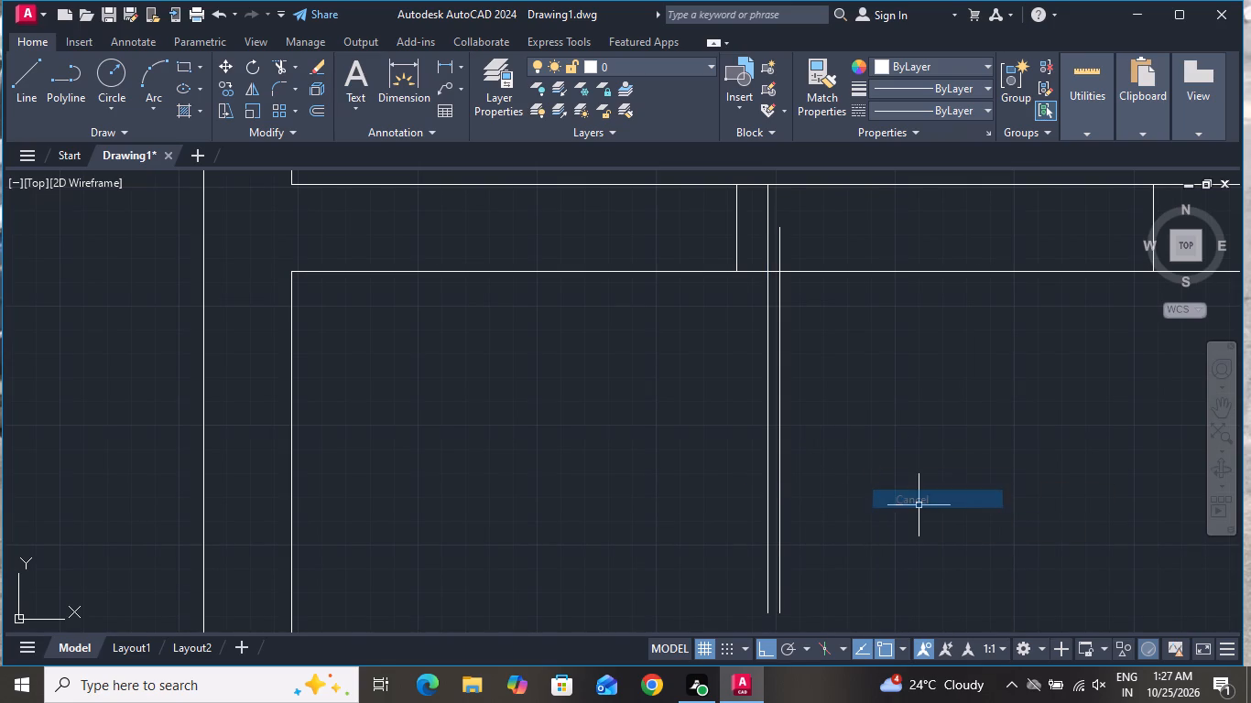
Draw the door swing arc from the midpoint of the opening's east jamb through the south ends of both door leaf lines.
type("A")
key("space")
scroll(875, 507, "down", 2)
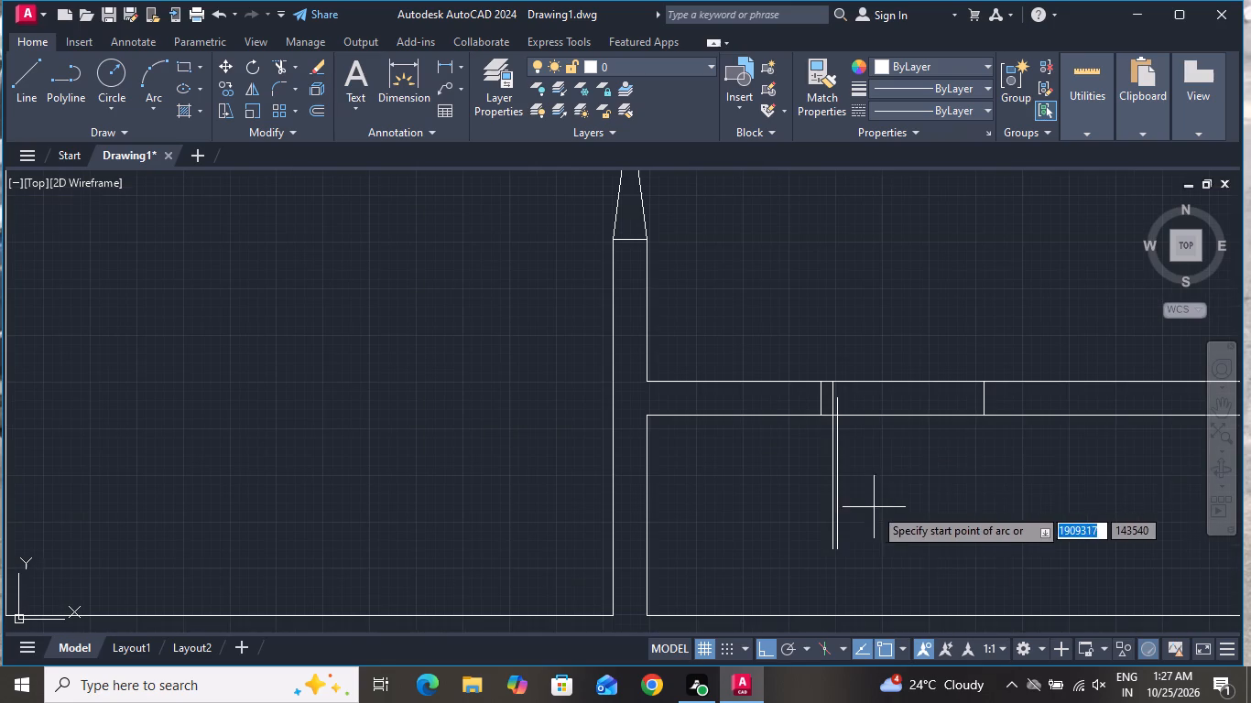
left_click(981, 397)
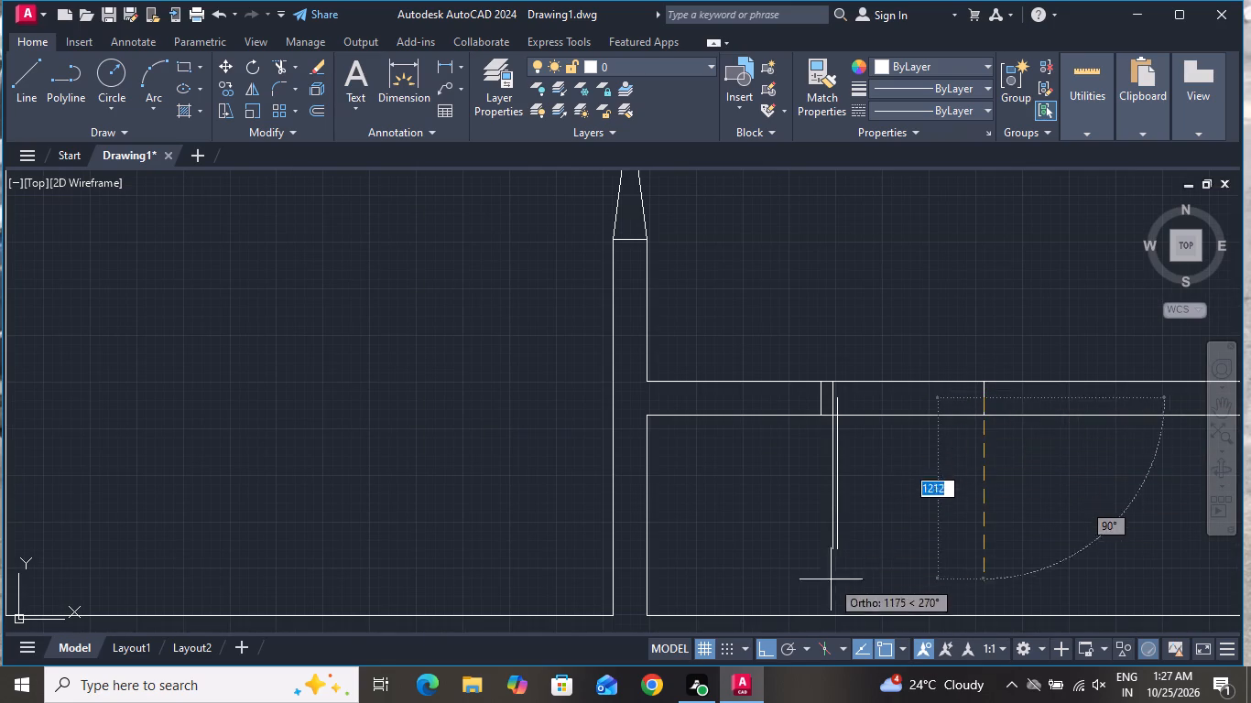
scroll(853, 527, "up", 3)
left_click(785, 613)
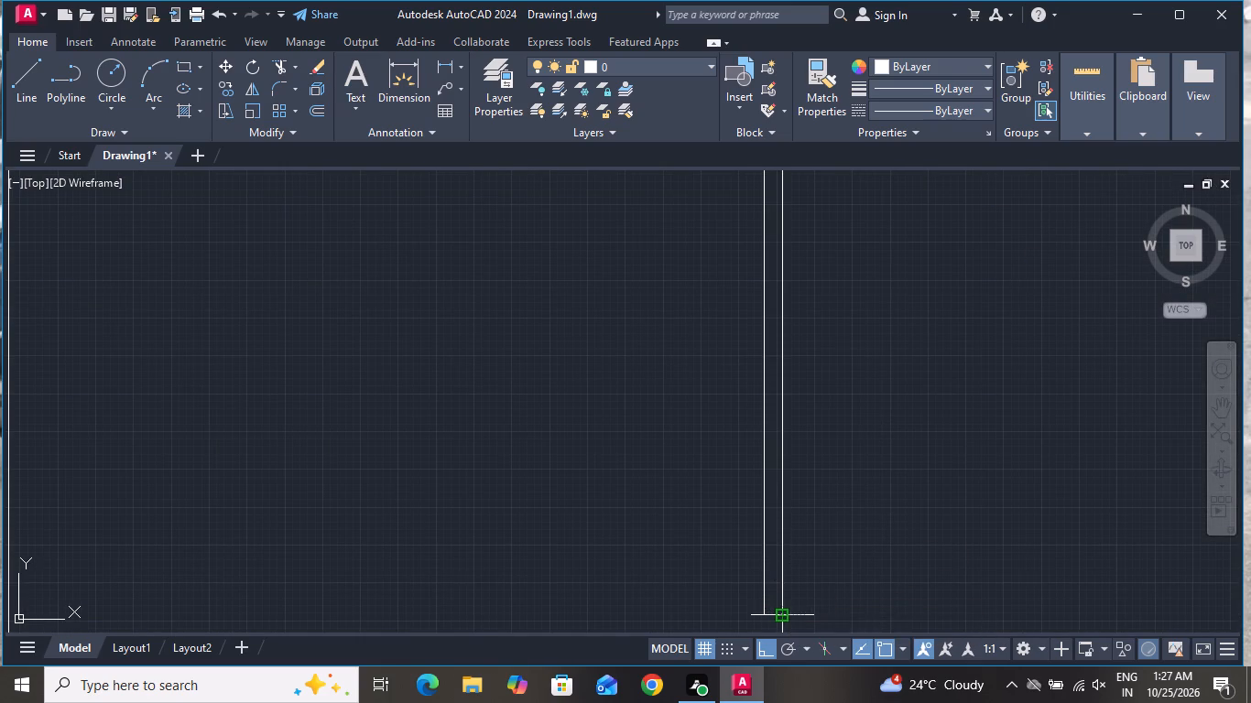
left_click(760, 613)
scroll(836, 635, "down", 5)
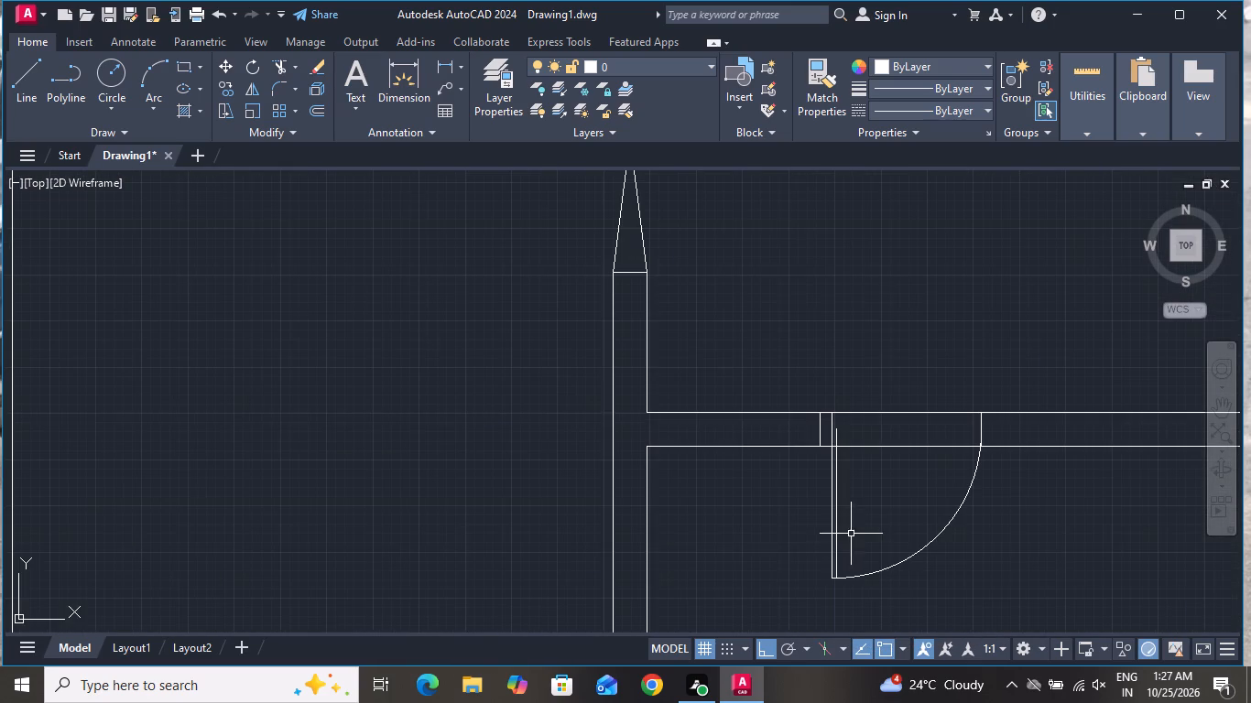
Close the door leaf's north end with a 30 mm horizontal line between its two vertical lines.
left_click(29, 78)
scroll(838, 406, "up", 3)
scroll(826, 488, "up", 1)
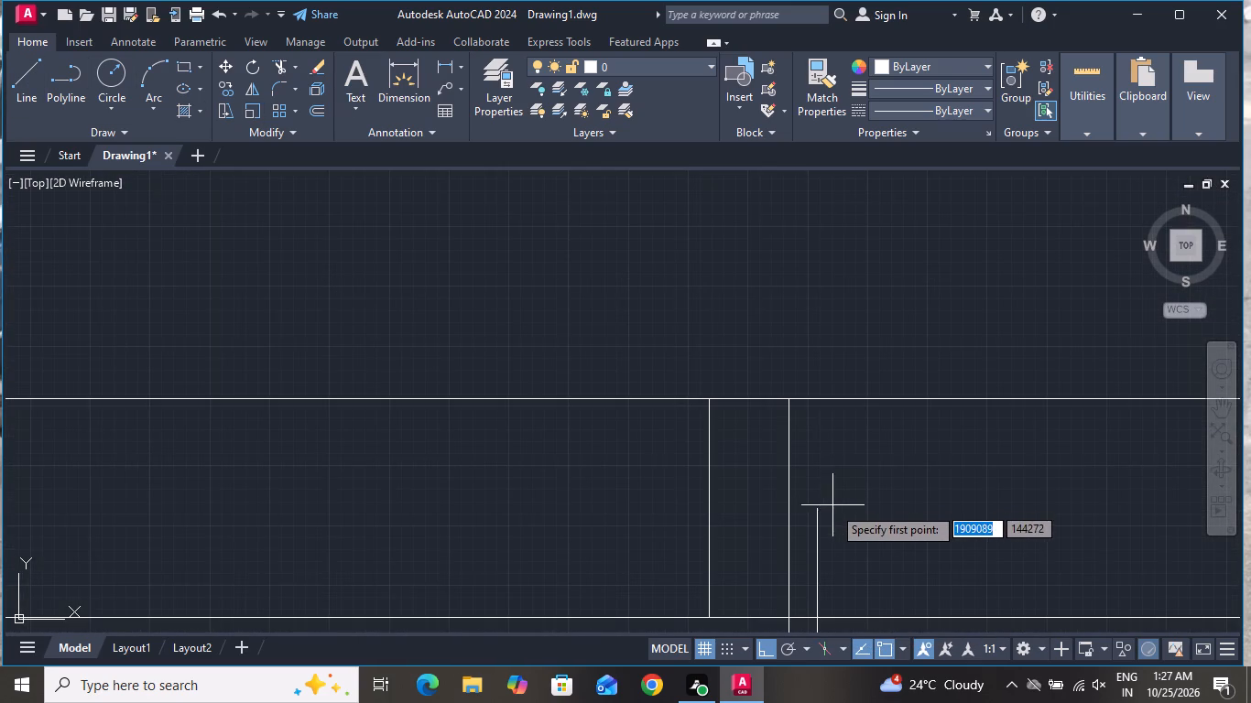
left_click(815, 510)
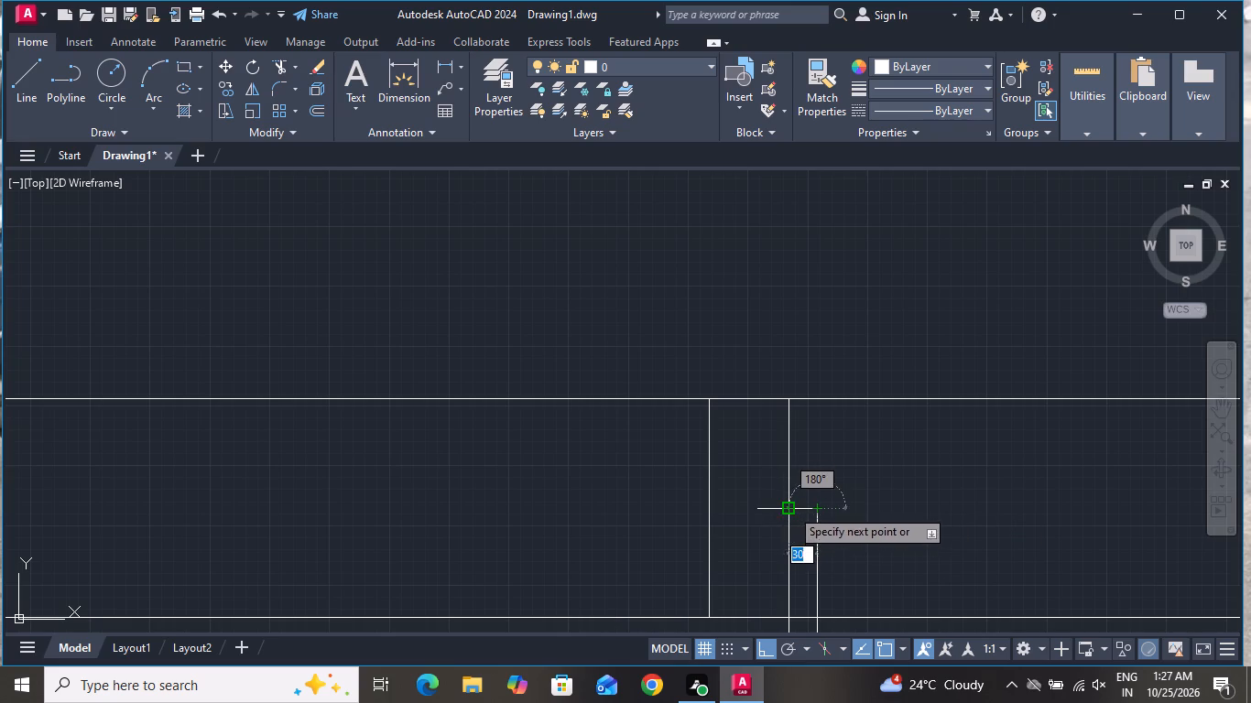
left_click(791, 508)
right_click(791, 508)
left_click(841, 340)
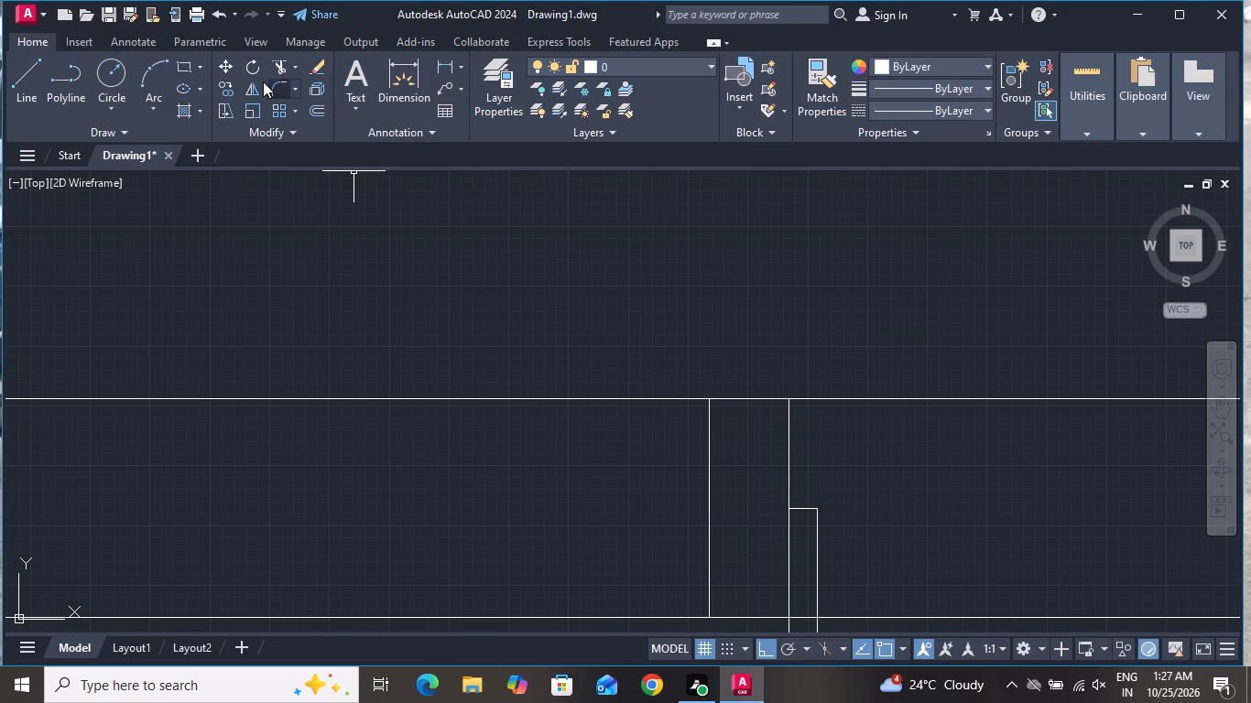
Trim the west leaf line inside the wall below the end cap, and both wall lines across the door opening.
left_click(277, 54)
left_click(282, 69)
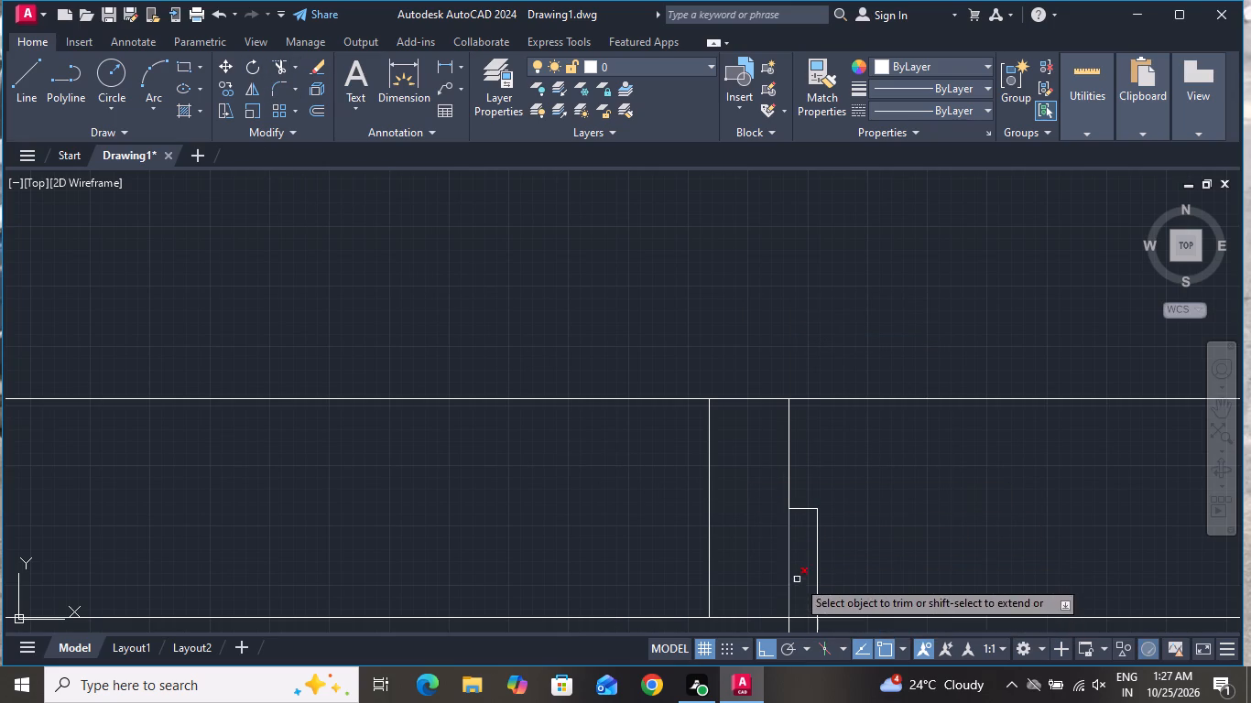
left_click(798, 568)
left_click(768, 568)
scroll(767, 543, "down", 4)
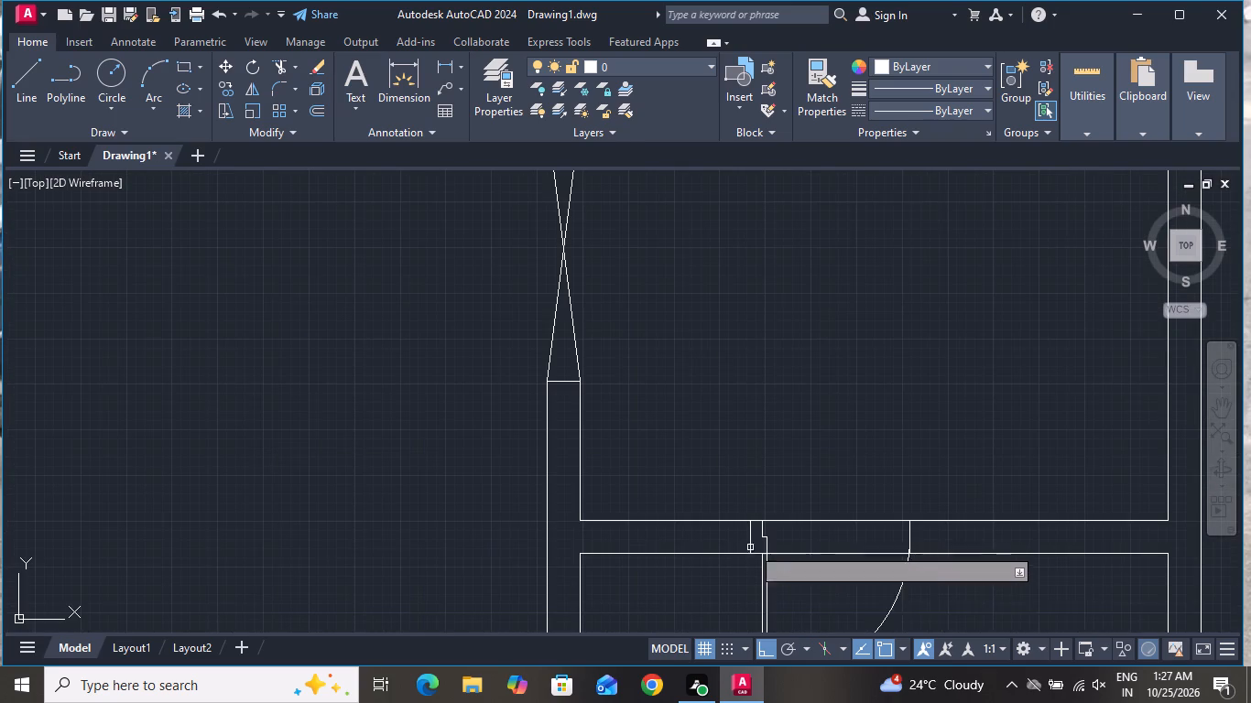
left_click(830, 581)
left_click(842, 490)
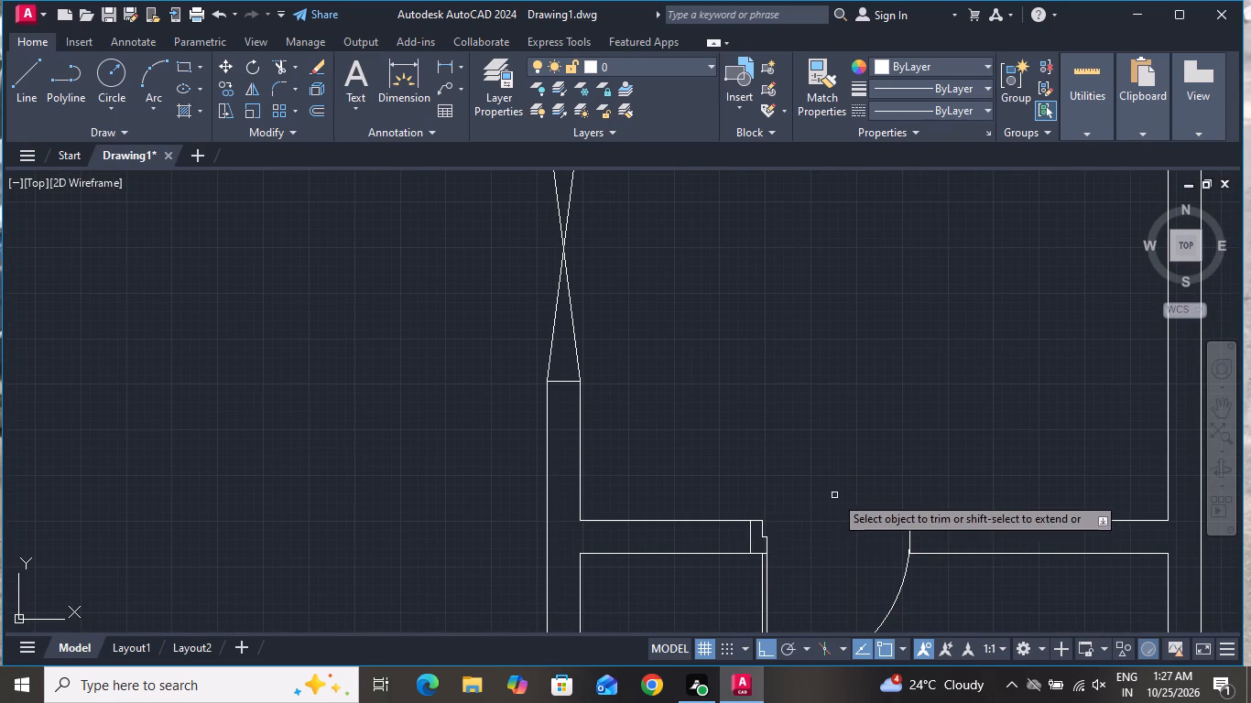
scroll(827, 510, "down", 2)
right_click(828, 424)
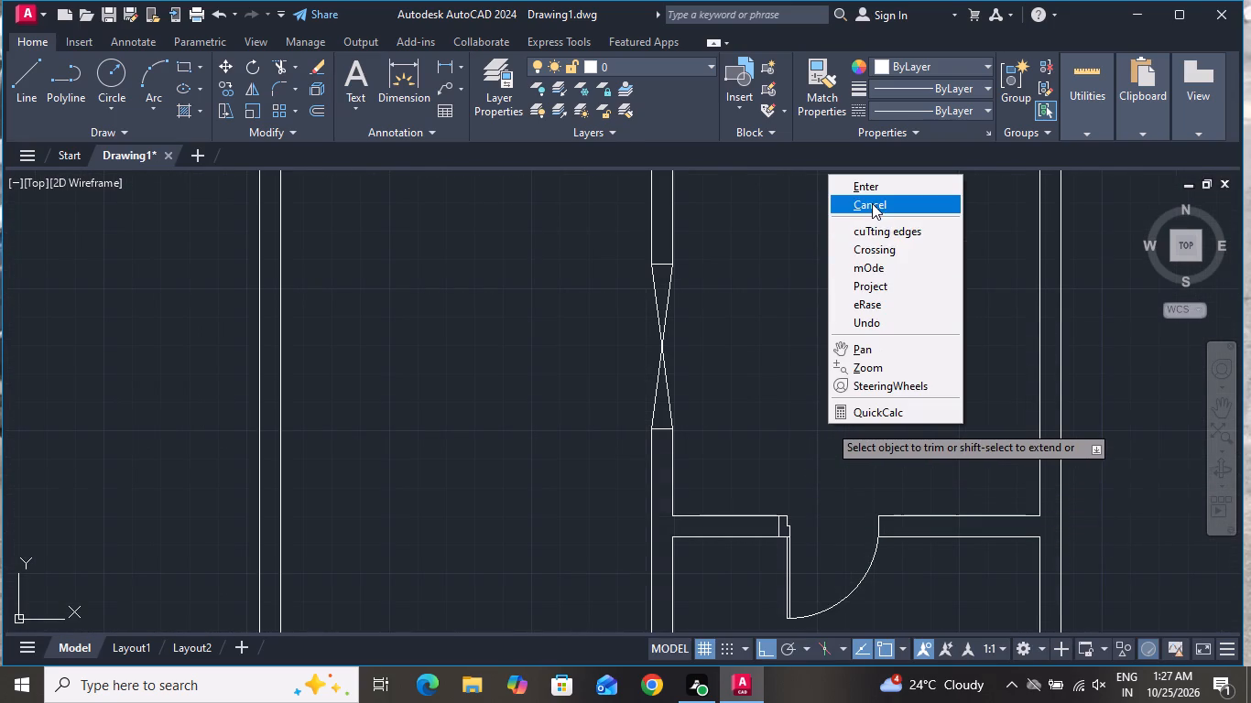
left_click(870, 209)
Draw a jamb line across the vertical wall just south of the partition containing the door.
scroll(839, 305, "down", 2)
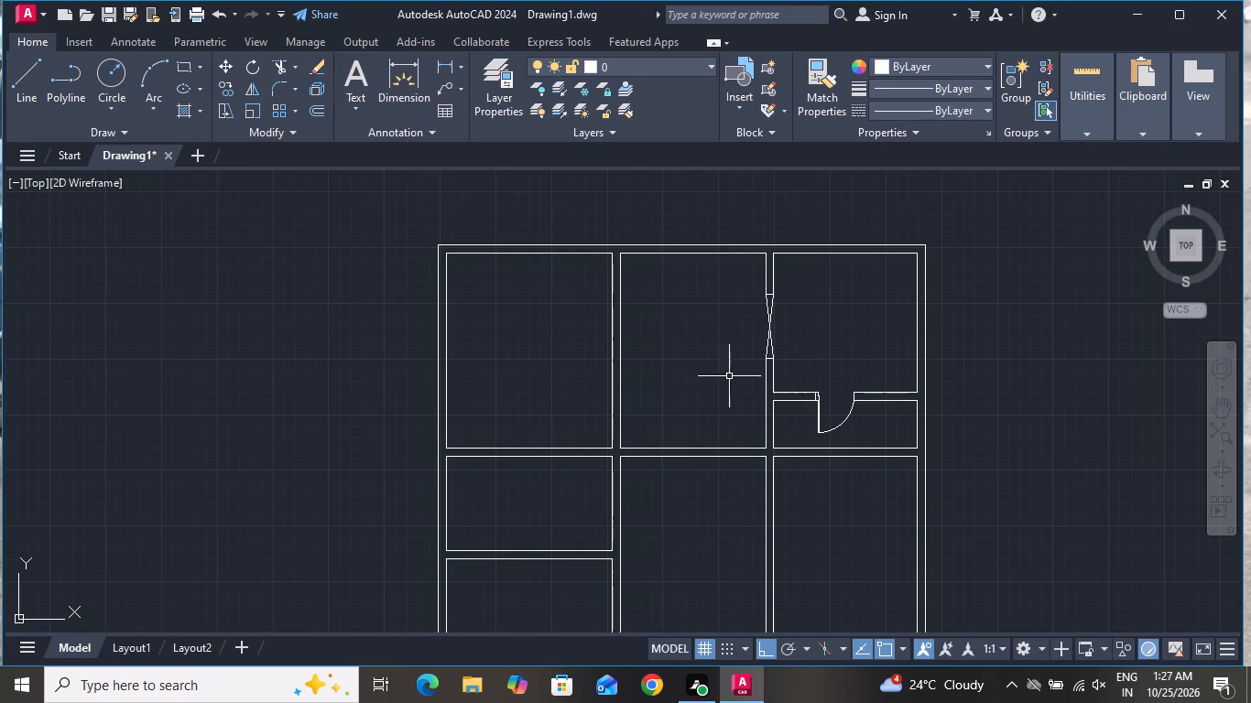
left_click(31, 77)
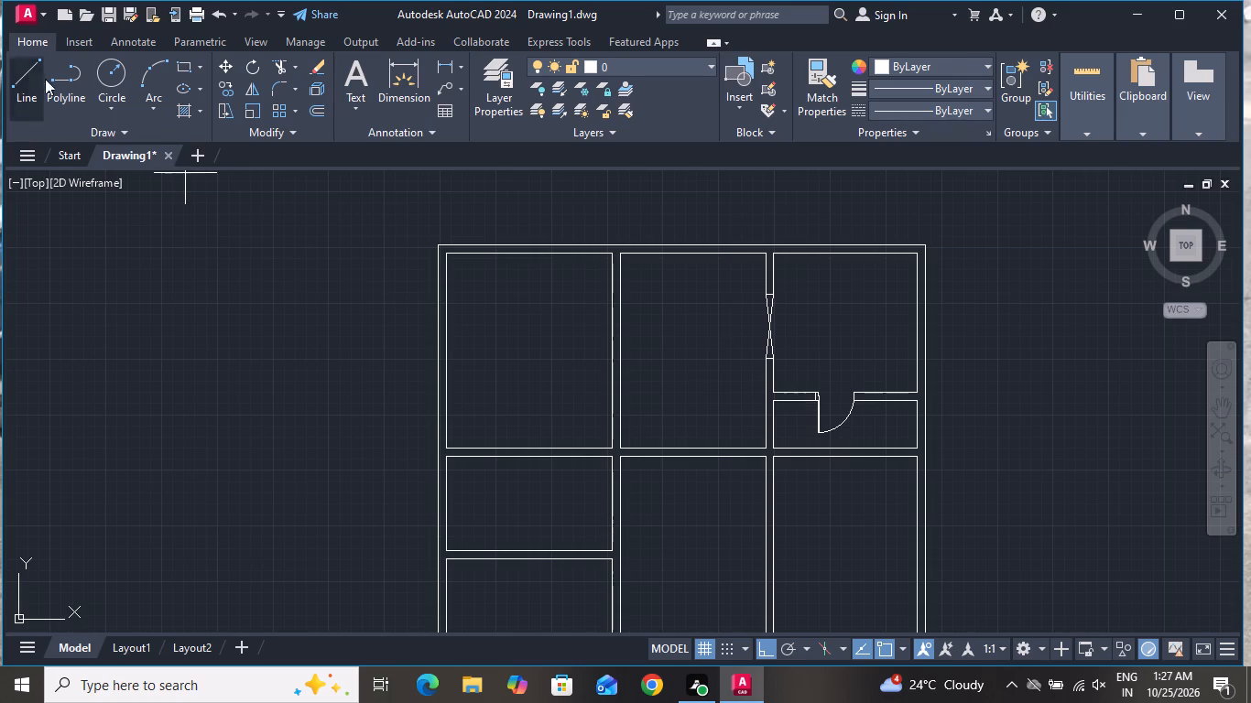
scroll(792, 439, "up", 3)
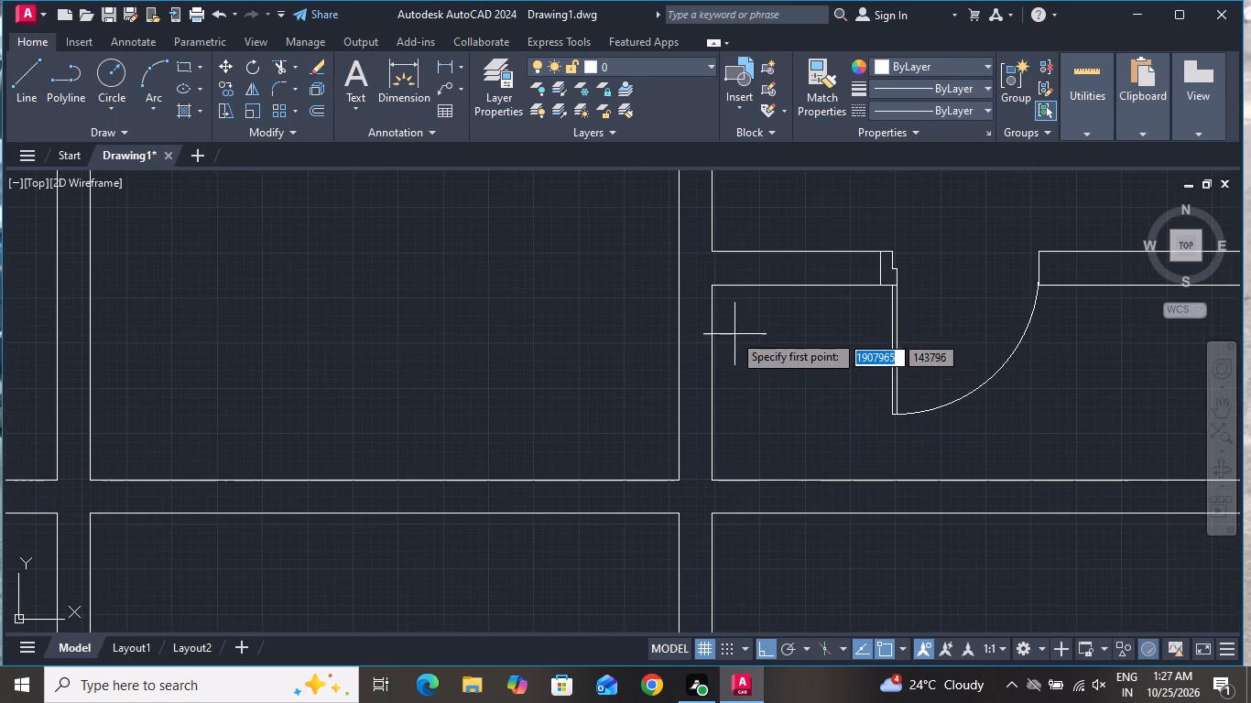
left_click(710, 316)
left_click(673, 320)
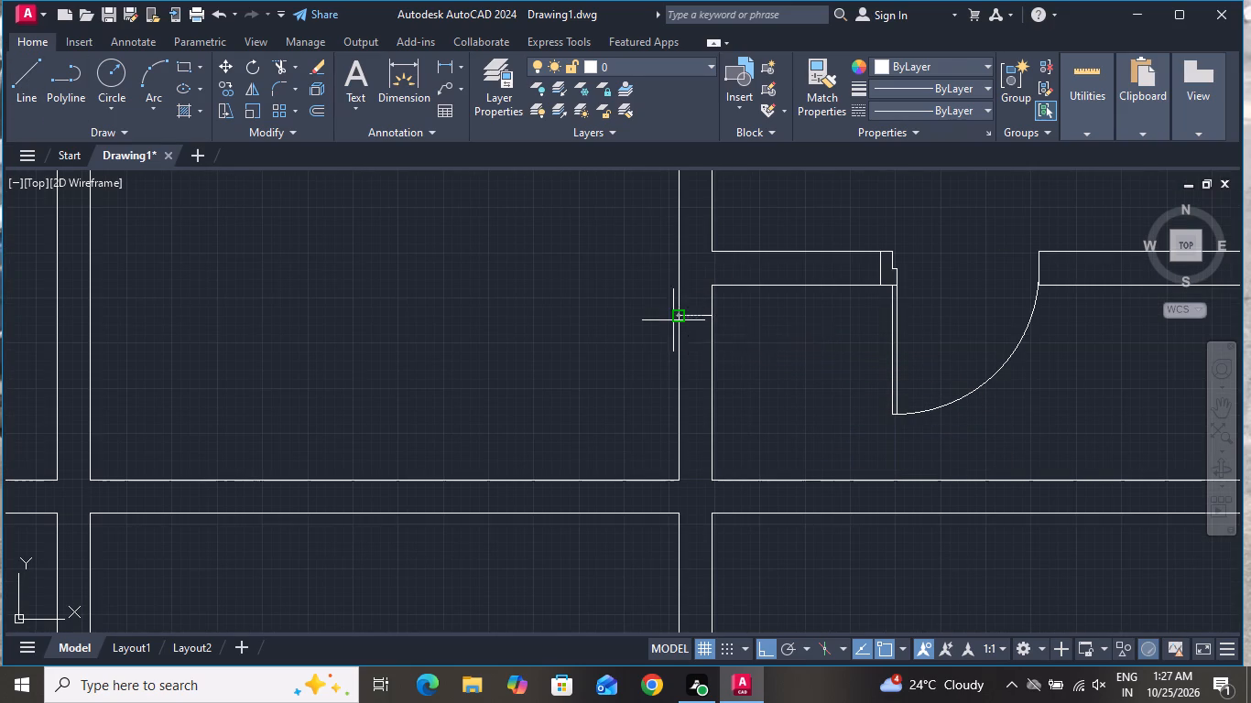
right_click(672, 321)
left_click(707, 345)
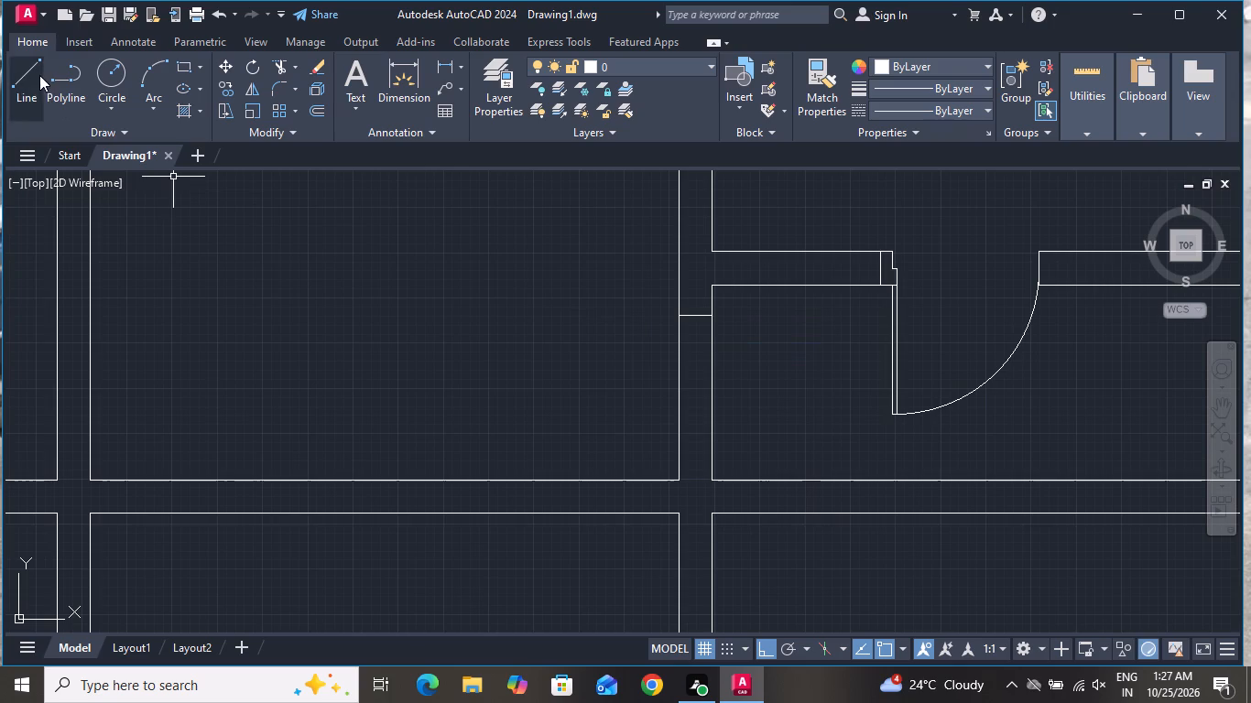
Draw a second jamb line about 229 mm long across the same vertical wall, just north of the horizontal wall junction.
left_click(38, 74)
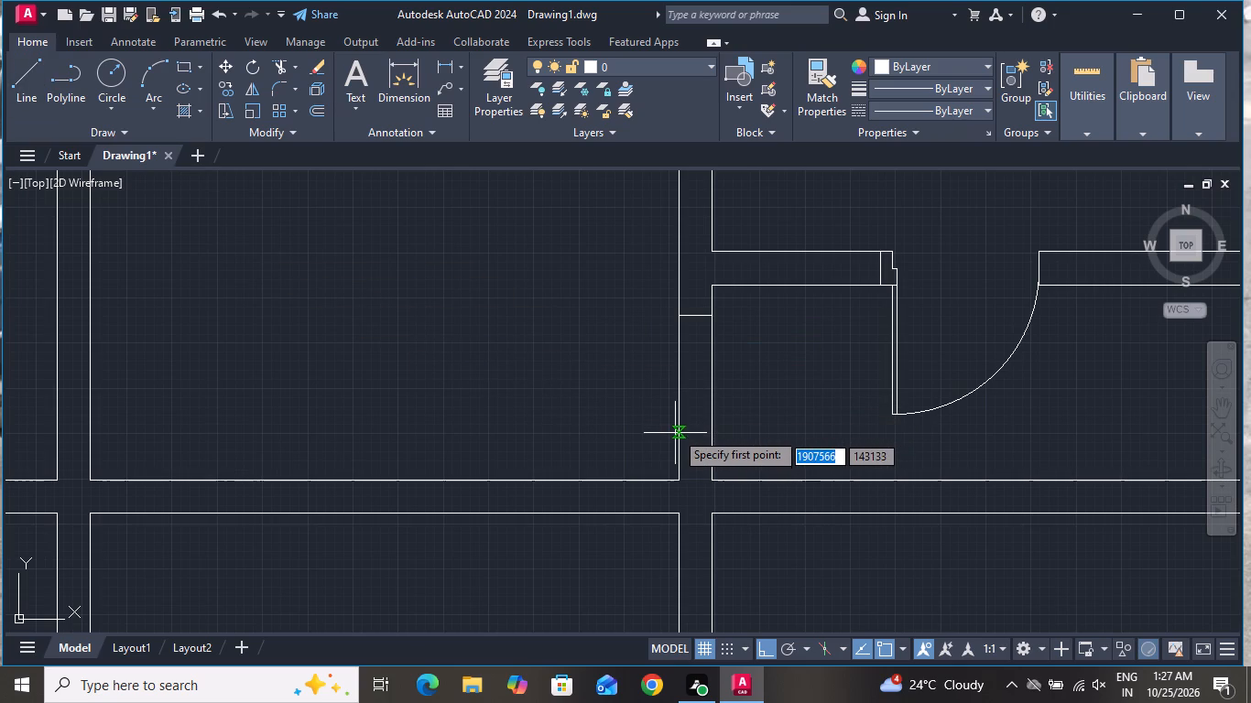
left_click(677, 430)
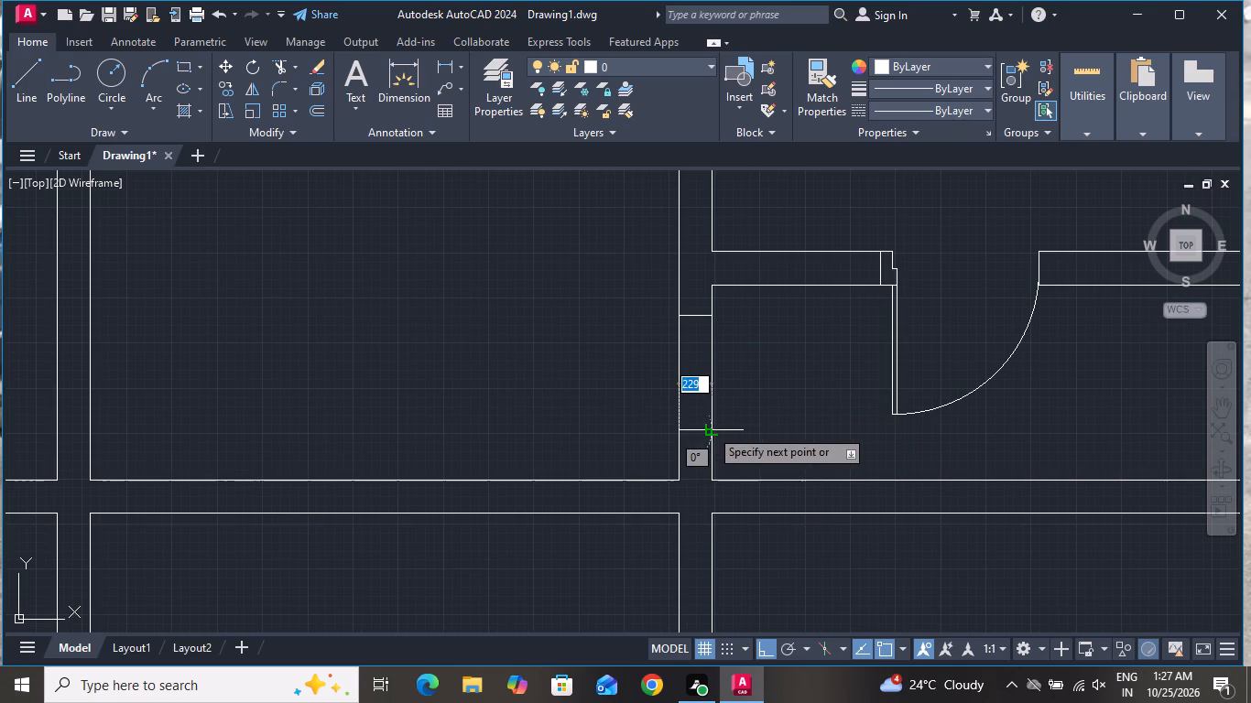
left_click(710, 428)
right_click(710, 428)
left_click(723, 455)
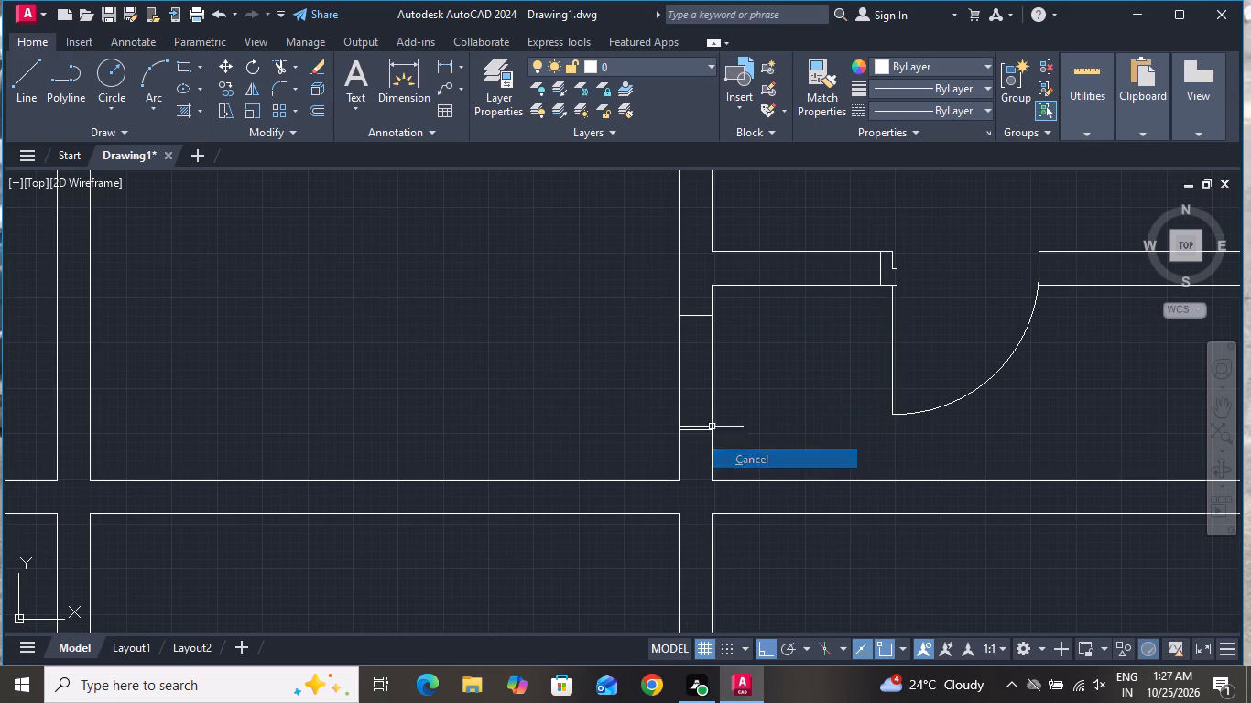
Trim both vertical wall lines between the two jamb lines to cut the opening.
left_click(282, 67)
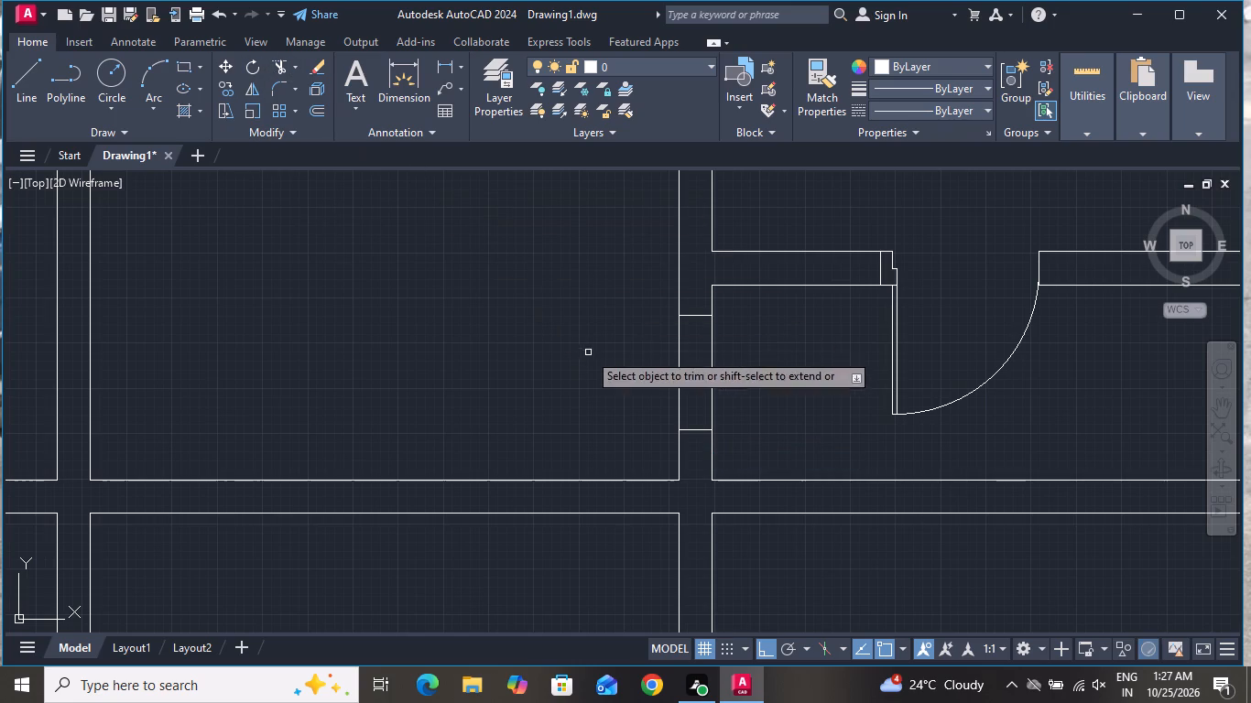
left_click(743, 362)
left_click(546, 340)
right_click(536, 388)
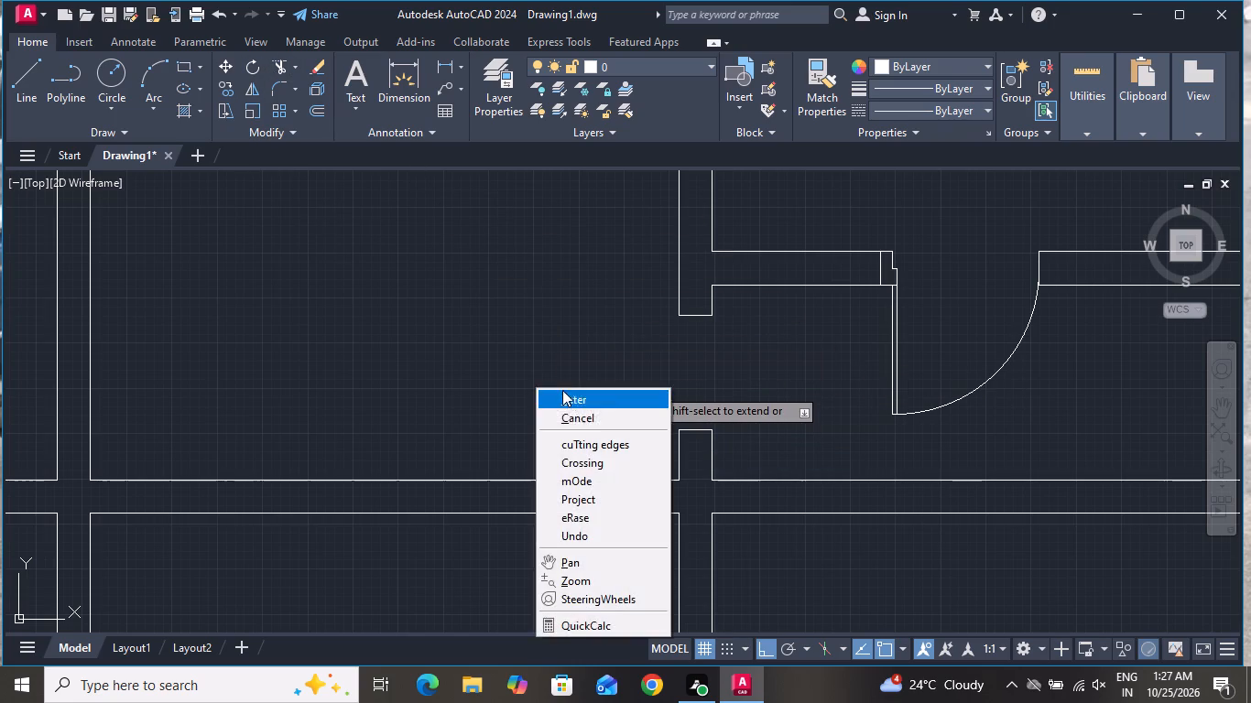
left_click(571, 414)
Draw a jamb line across the horizontal wall at the junction, in line with the east face of the vertical wall below the opening.
scroll(559, 332, "down", 2)
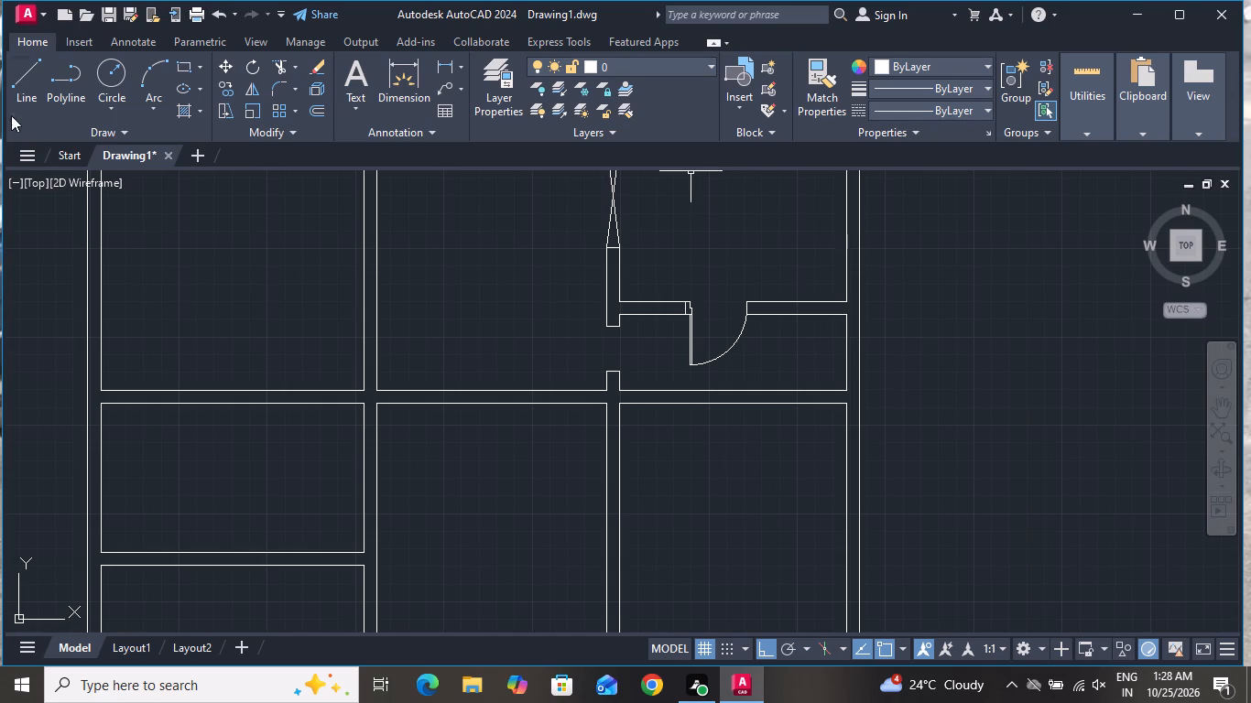
left_click(27, 73)
scroll(649, 380, "up", 3)
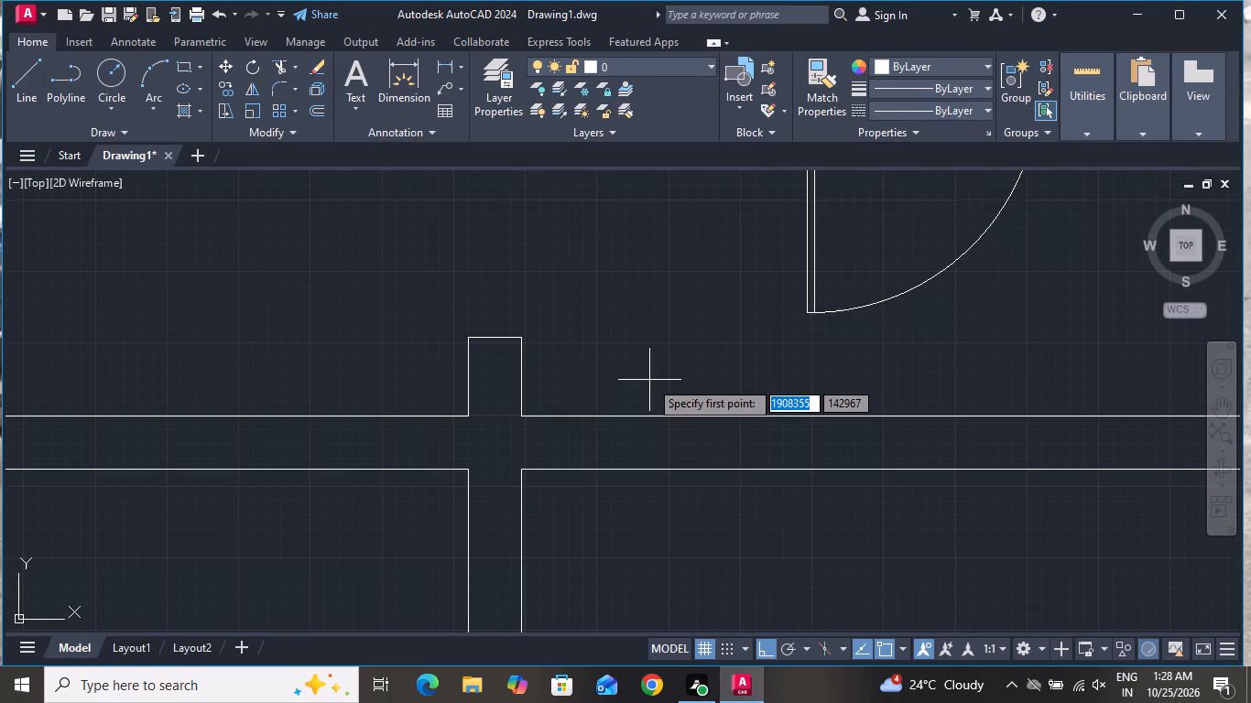
scroll(648, 402, "down", 1)
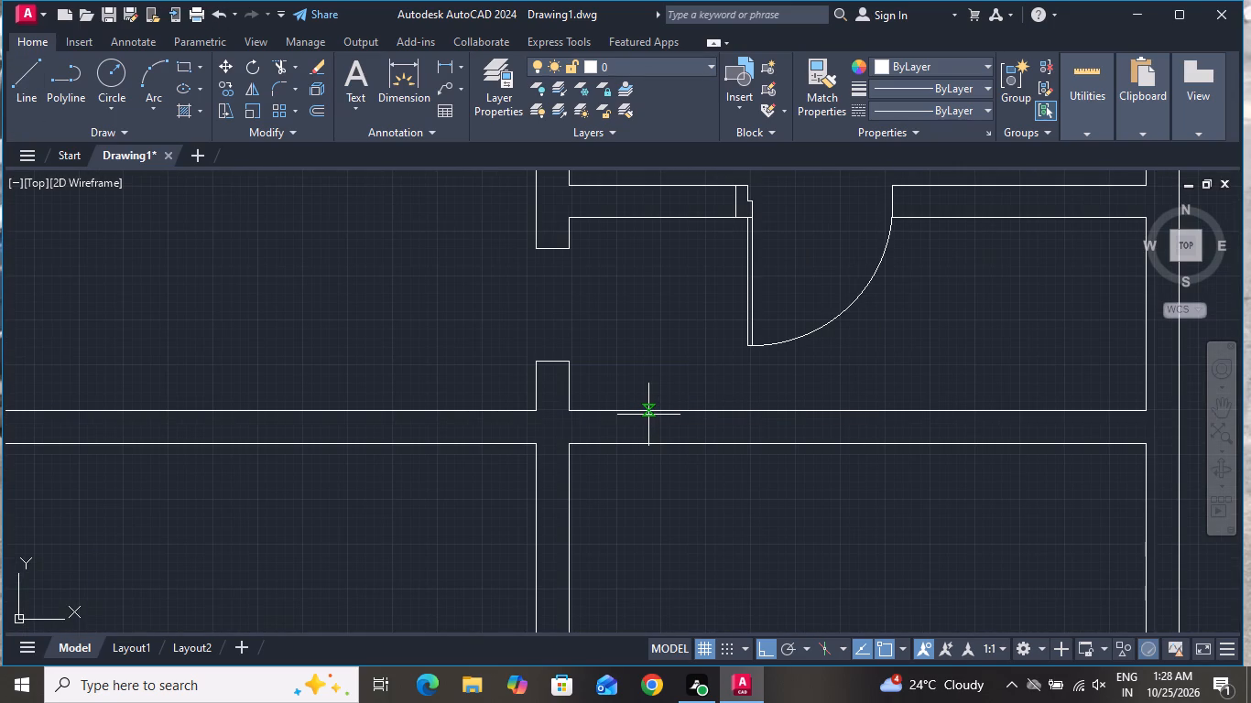
scroll(647, 419, "down", 1)
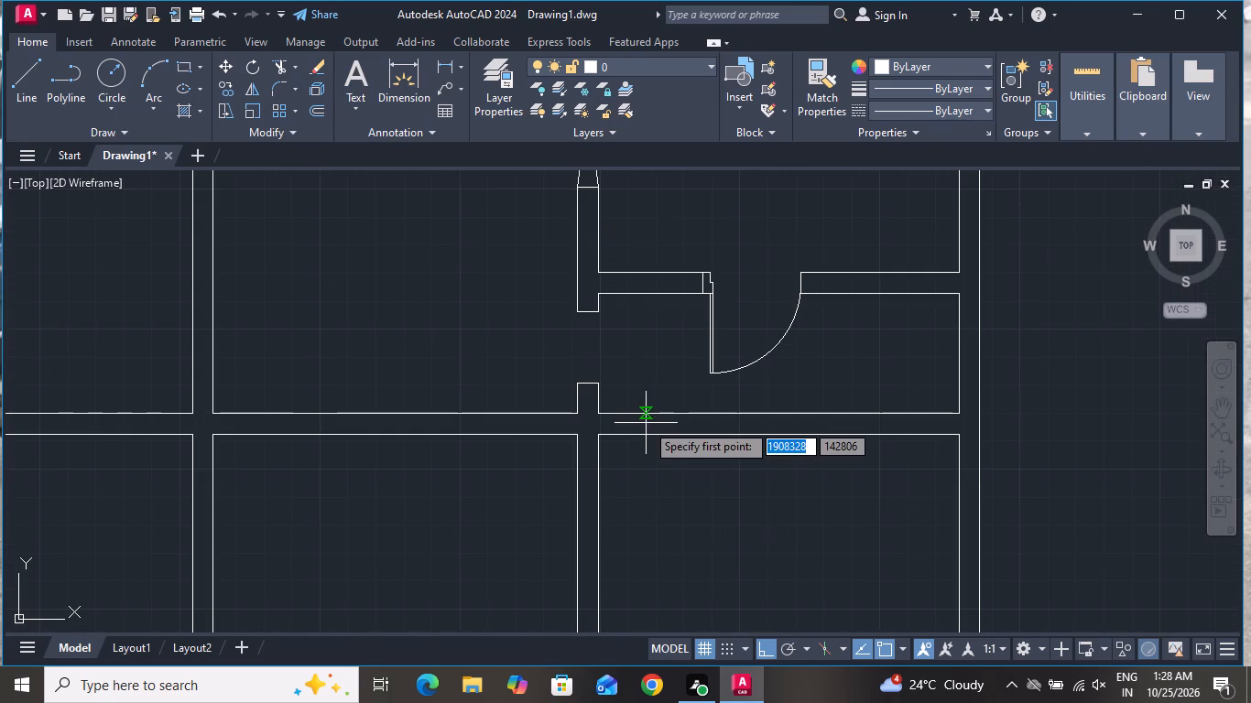
scroll(646, 423, "down", 1)
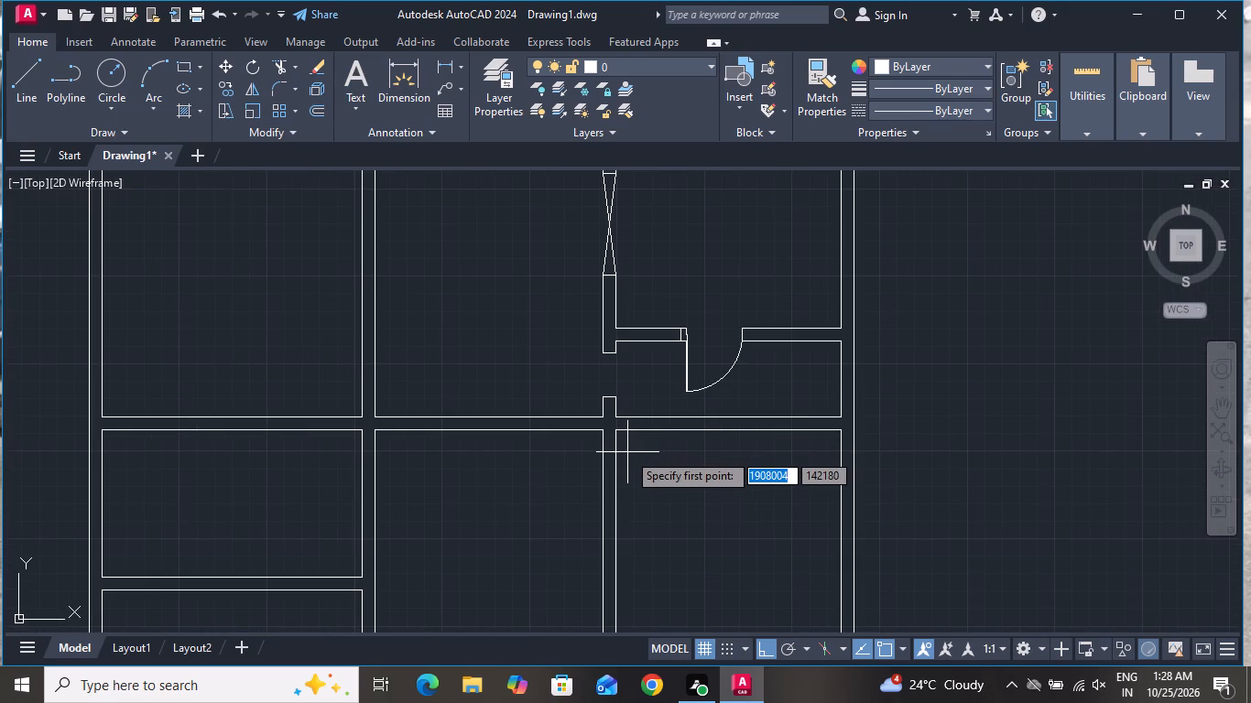
scroll(621, 330, "up", 2)
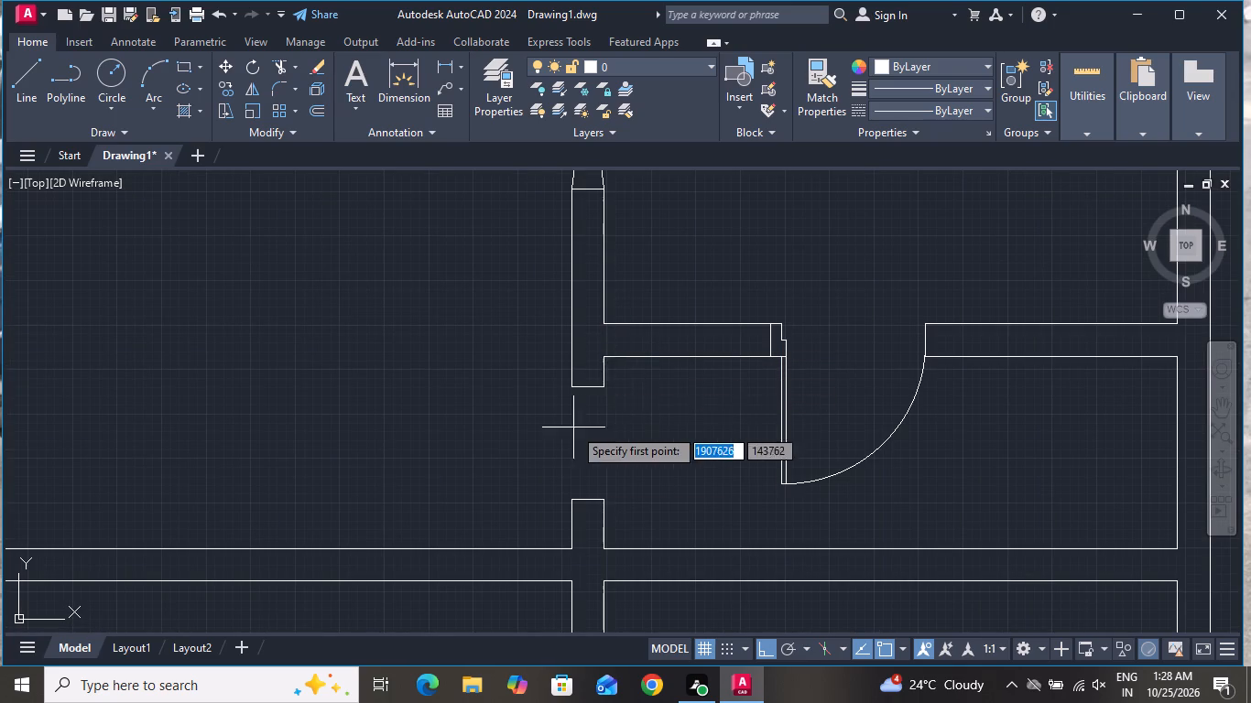
scroll(551, 464, "down", 1)
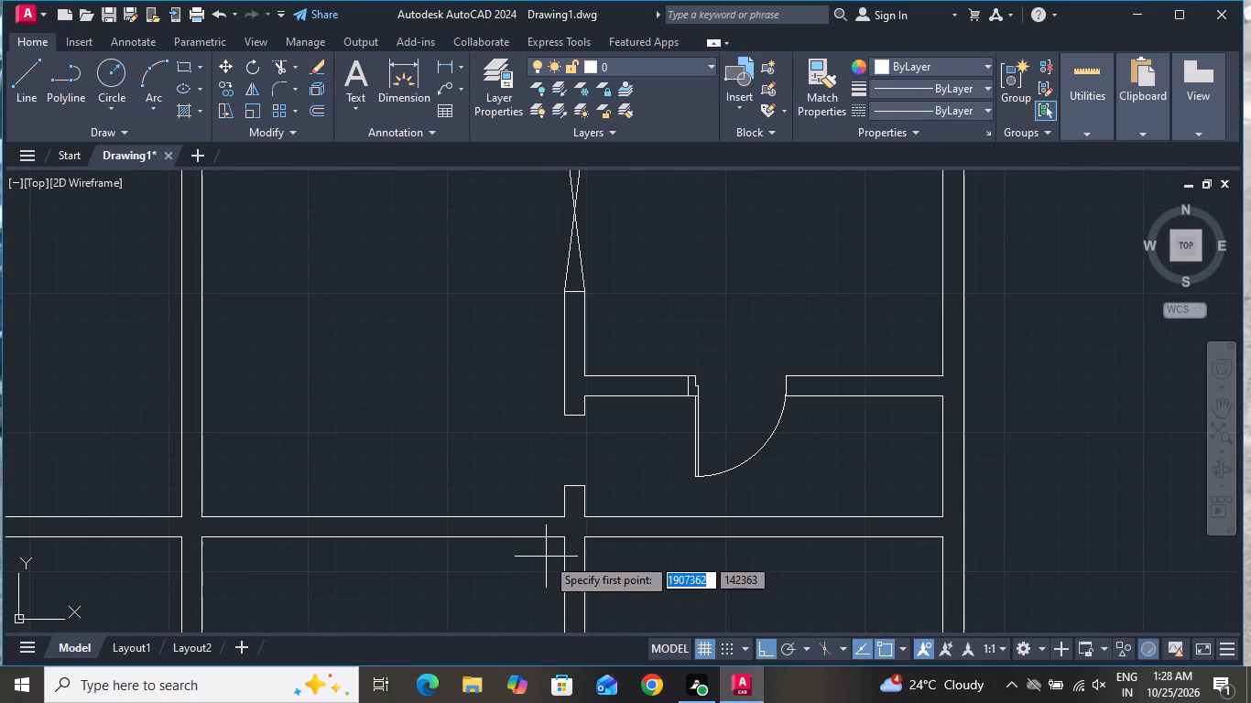
scroll(547, 557, "down", 3)
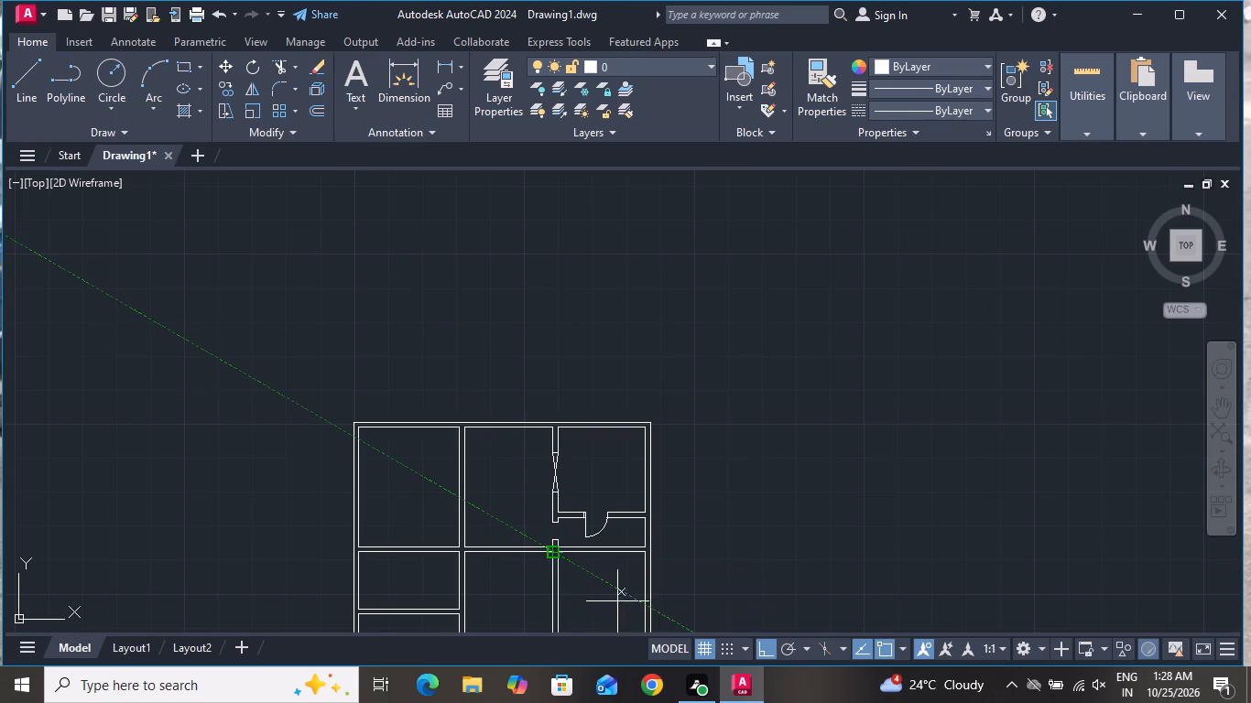
scroll(587, 571, "up", 4)
scroll(587, 571, "down", 2)
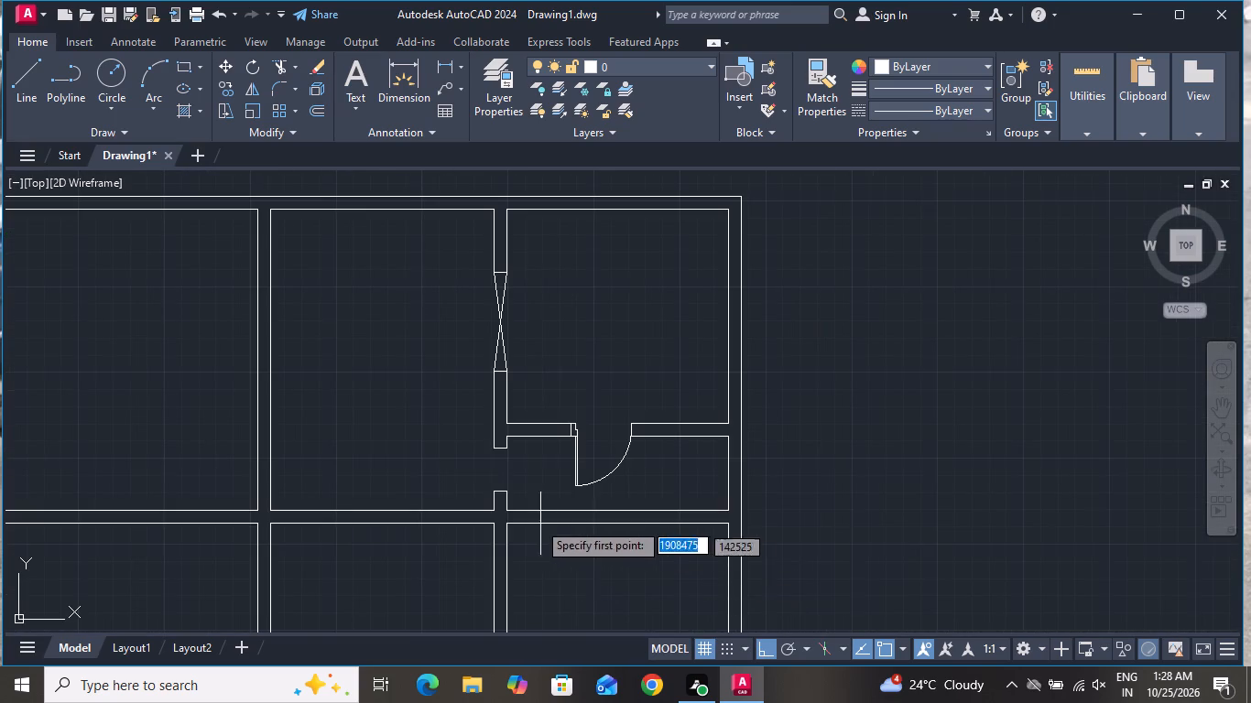
scroll(506, 496, "up", 2)
left_click(500, 534)
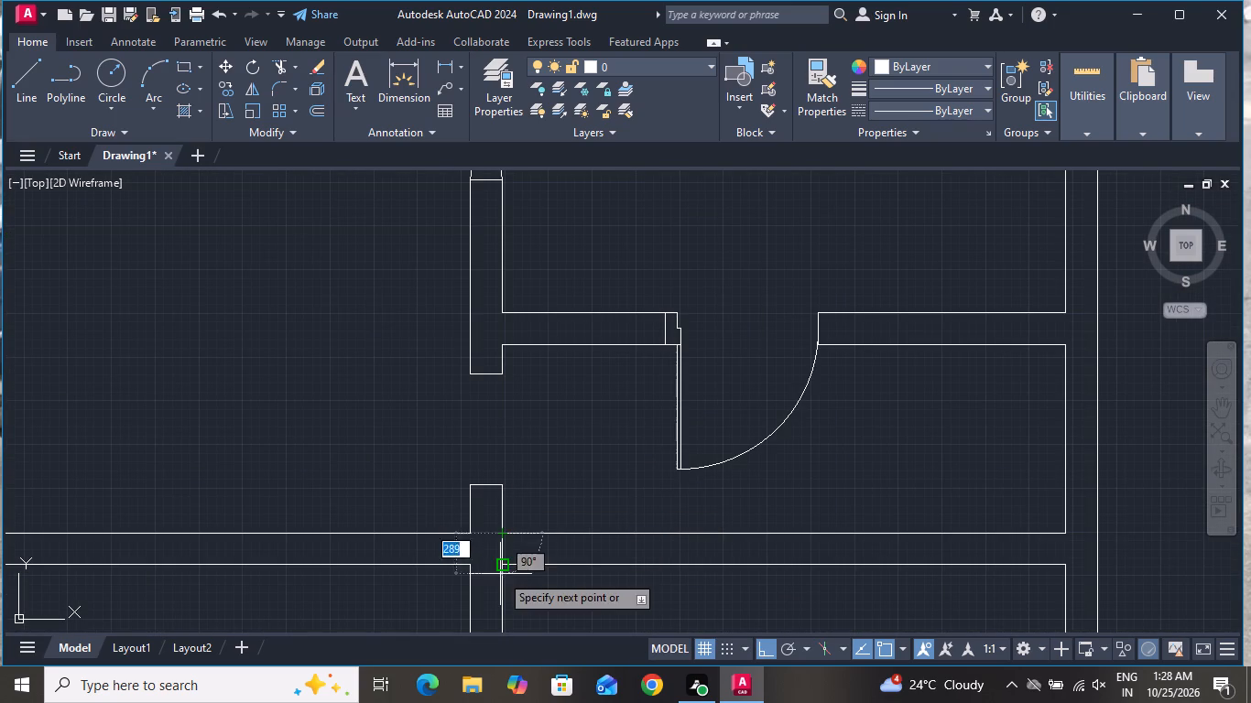
left_click(500, 574)
right_click(500, 577)
left_click(582, 404)
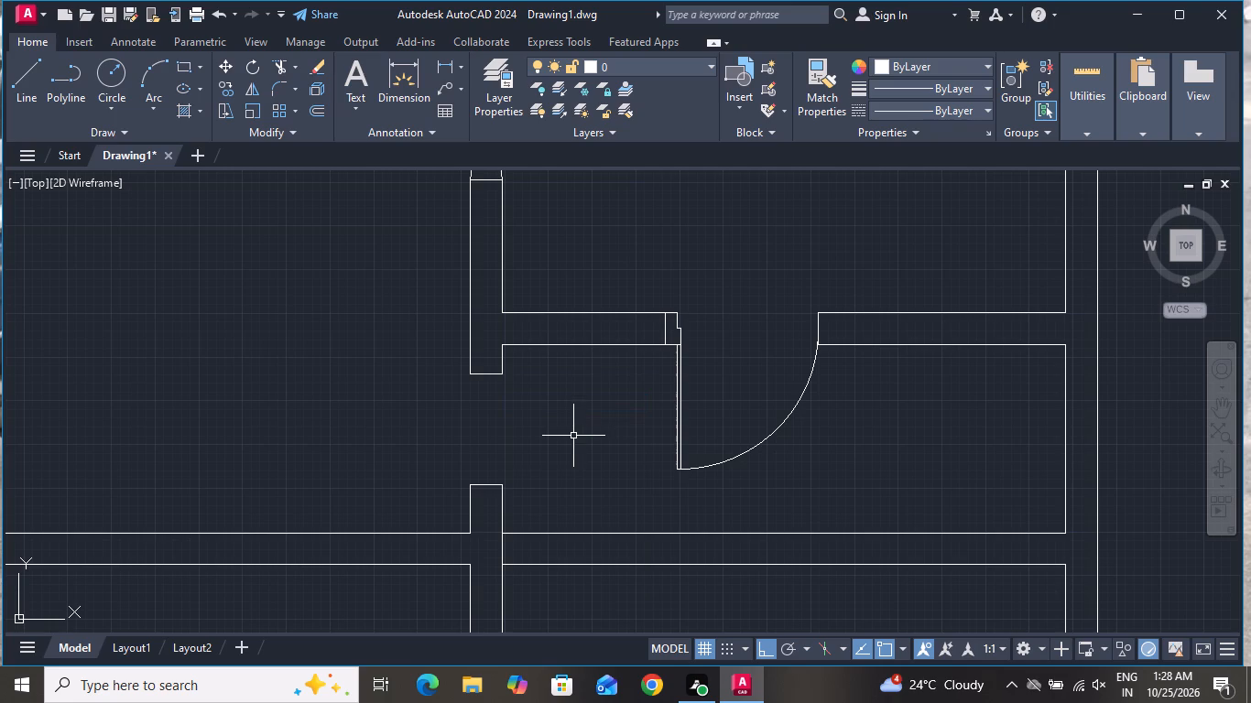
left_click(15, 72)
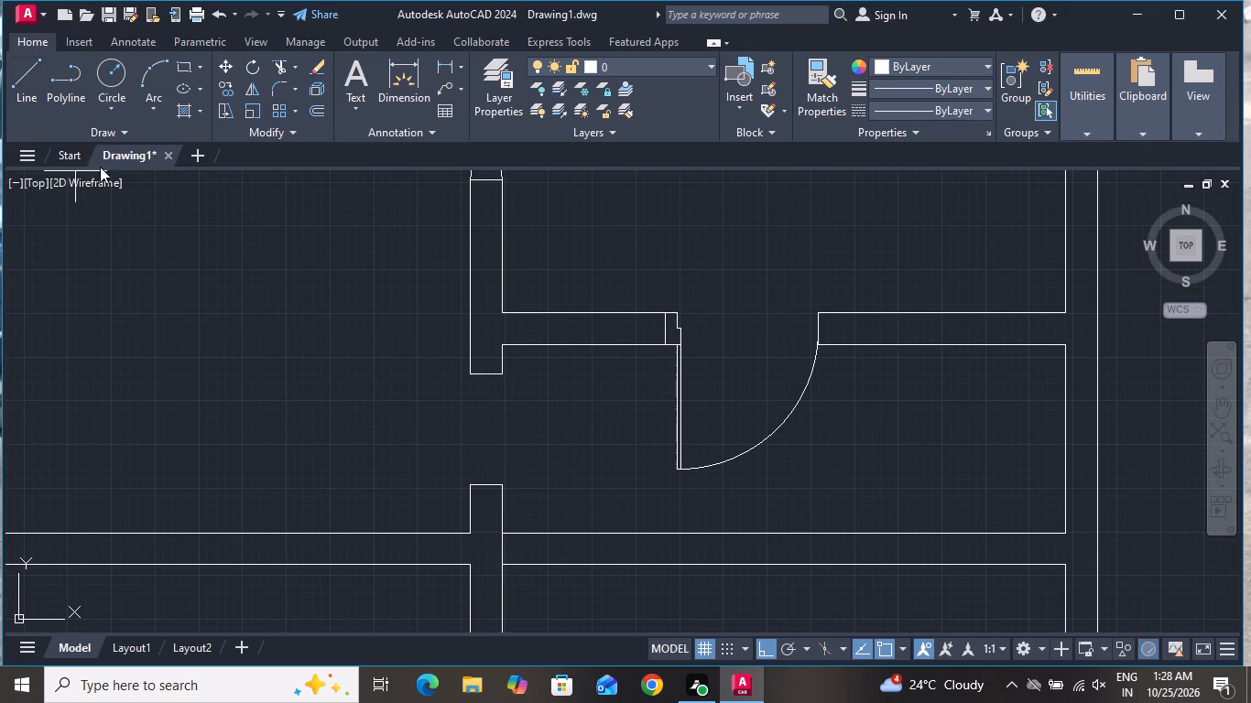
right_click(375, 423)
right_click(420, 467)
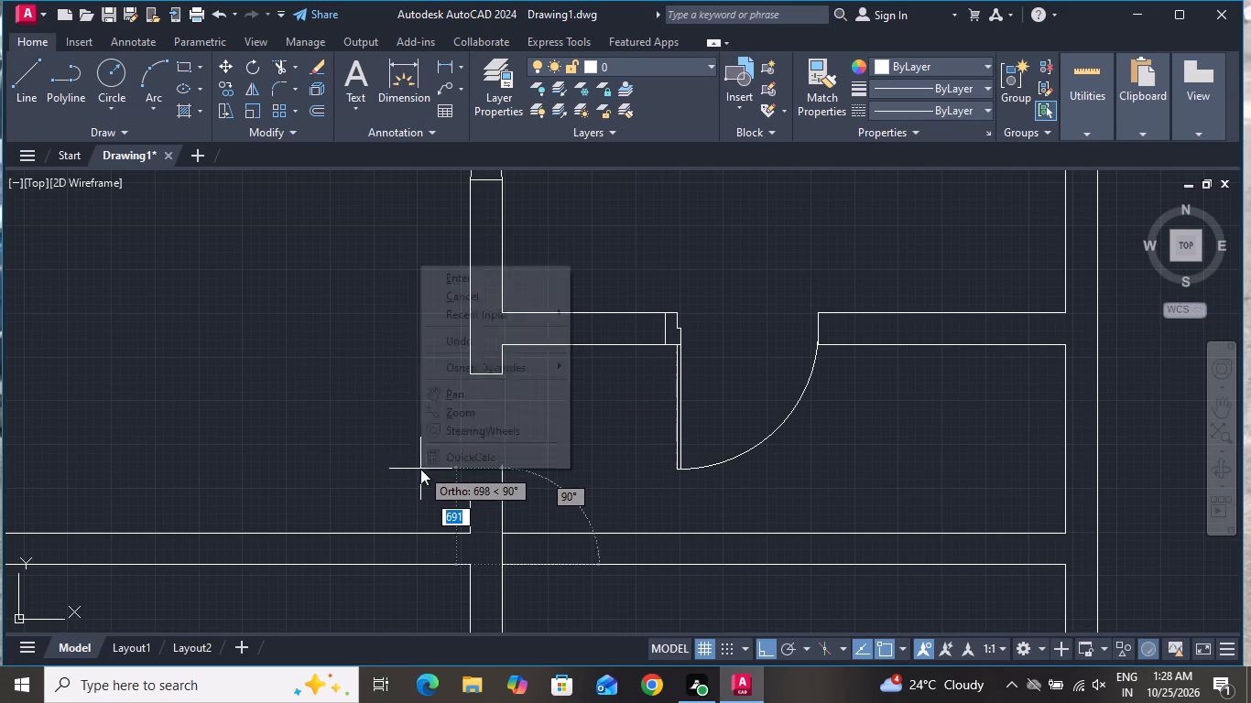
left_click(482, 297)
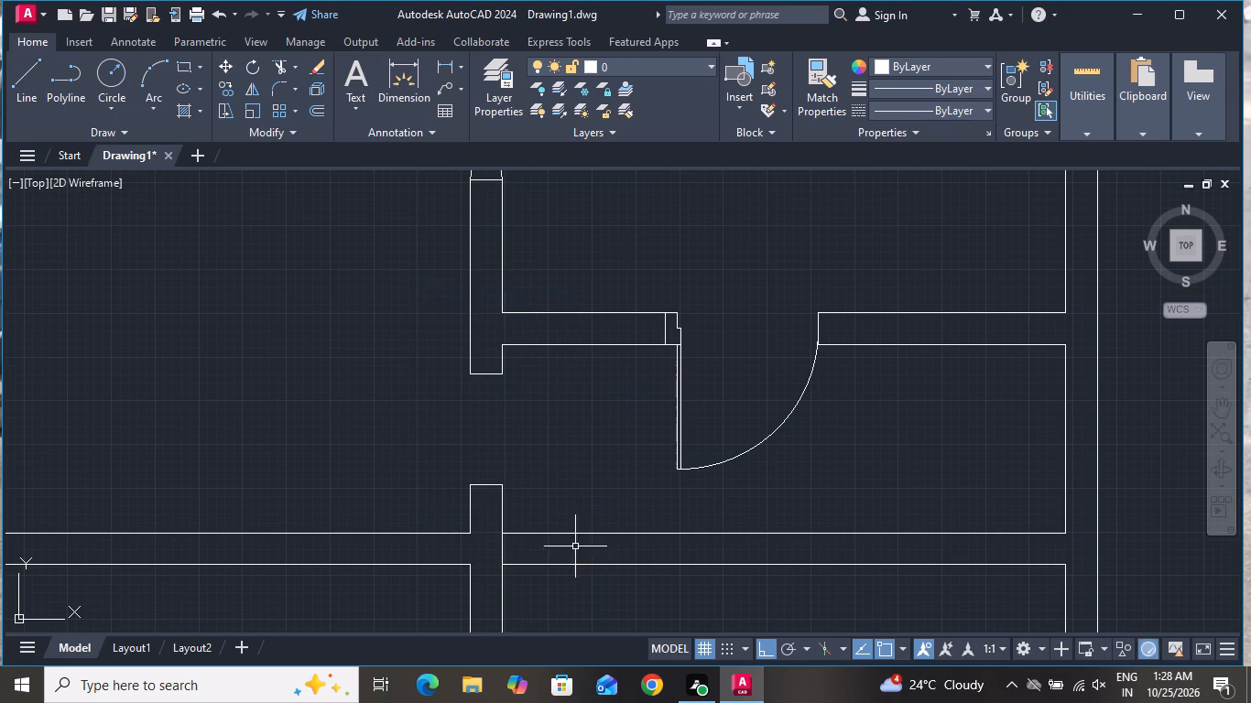
Offset the junction jamb line 1009 mm east inside the horizontal wall to mark the other door jamb.
scroll(541, 615, "down", 2)
scroll(538, 618, "up", 4)
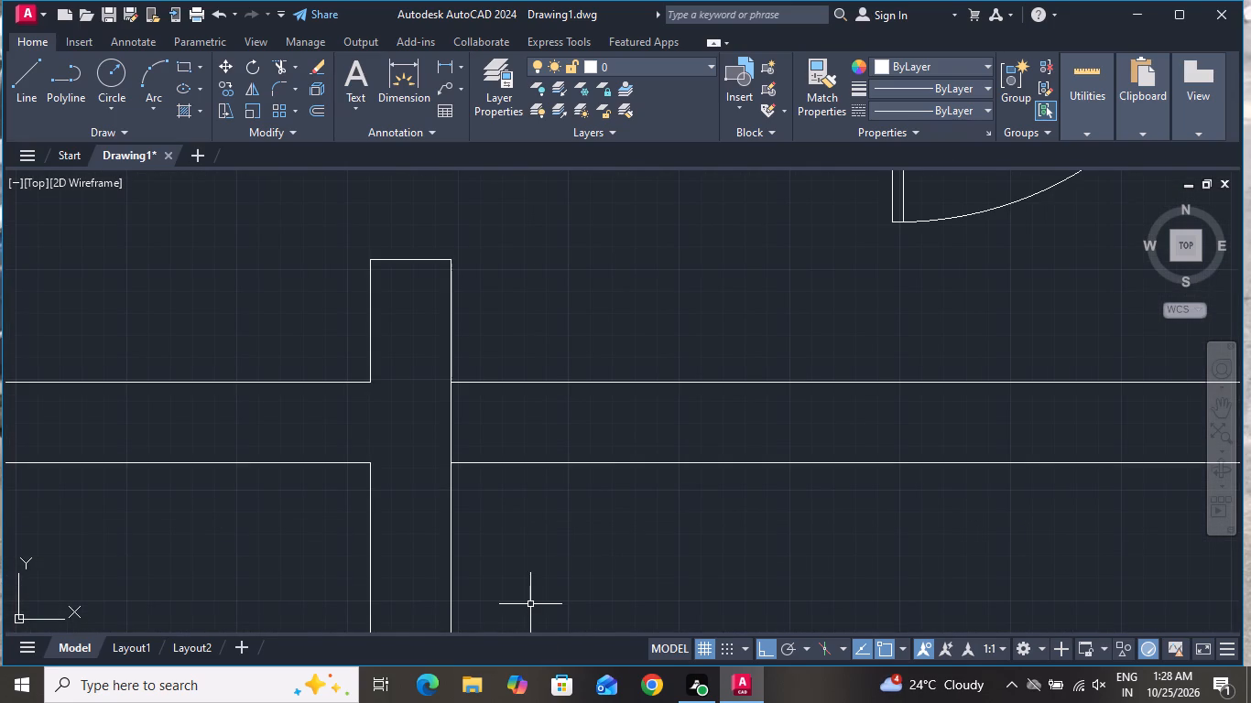
type("O")
key("space")
key("1")
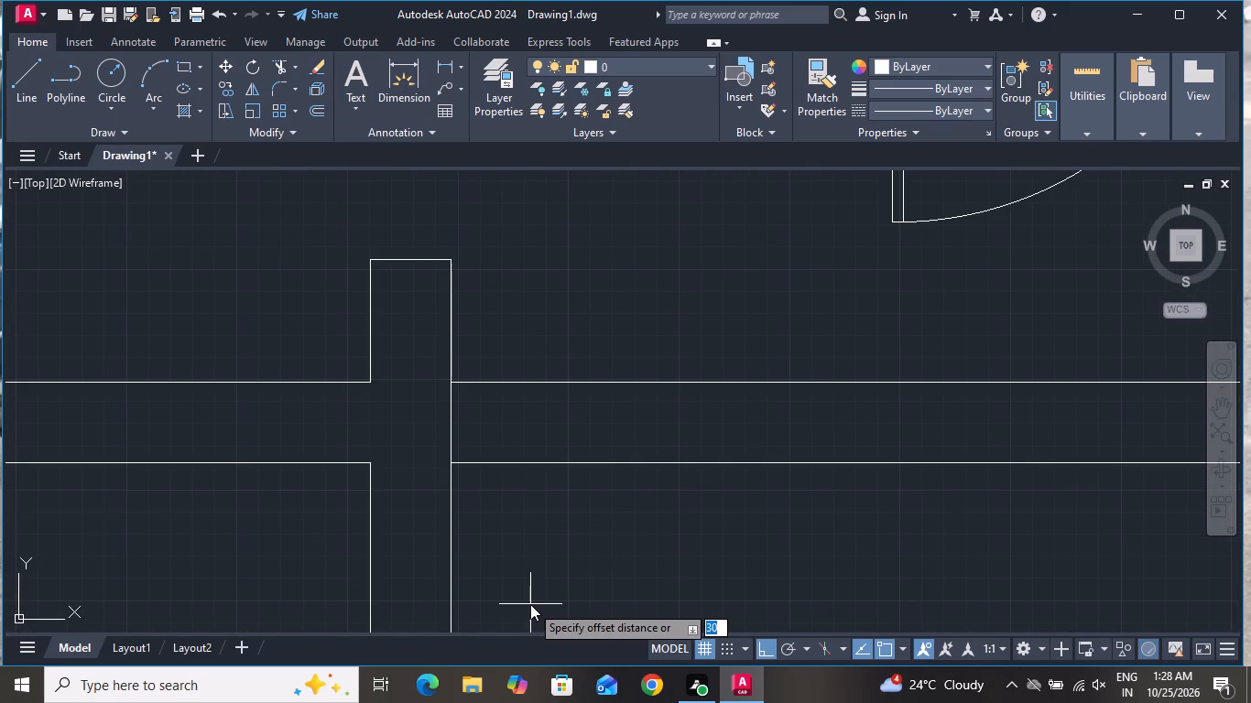
type("00")
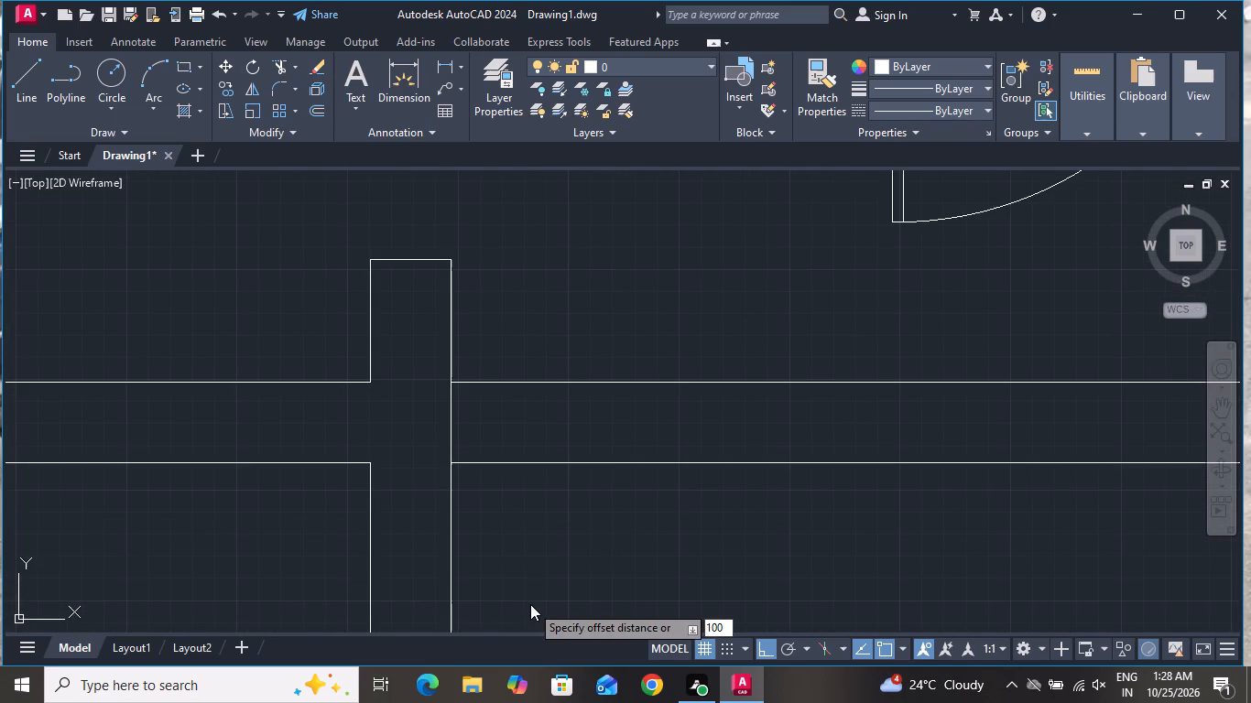
key("9")
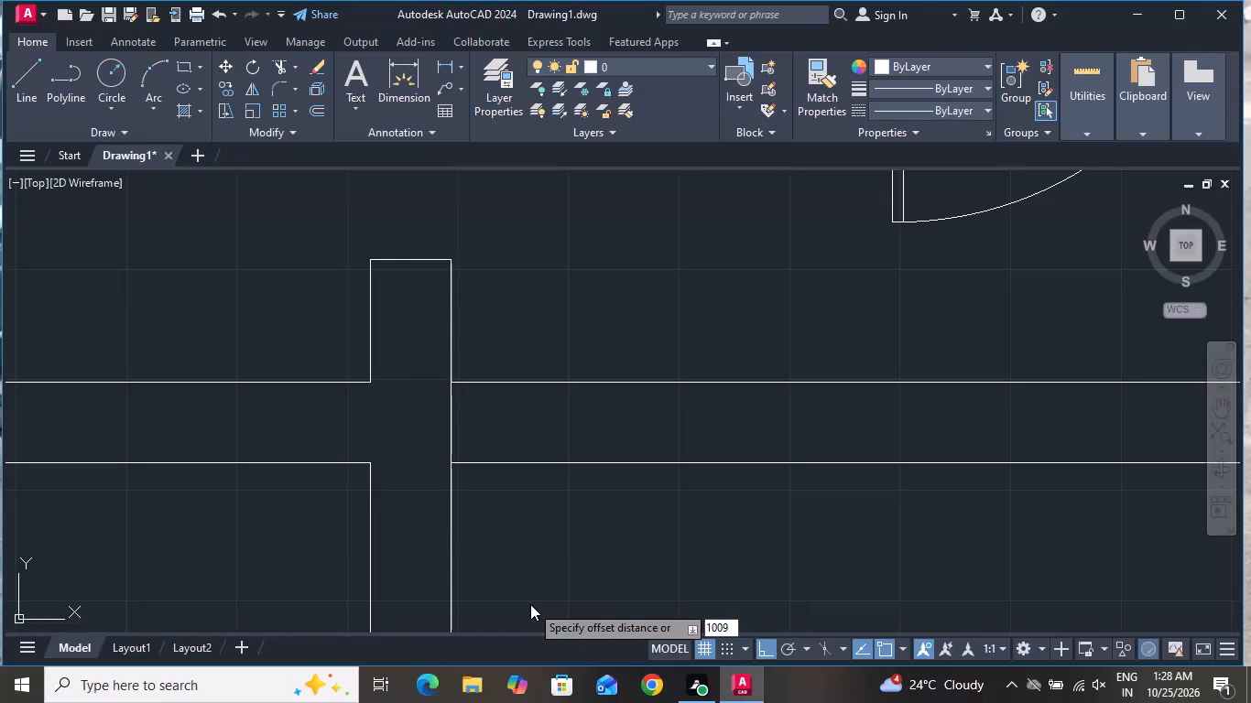
key("Return")
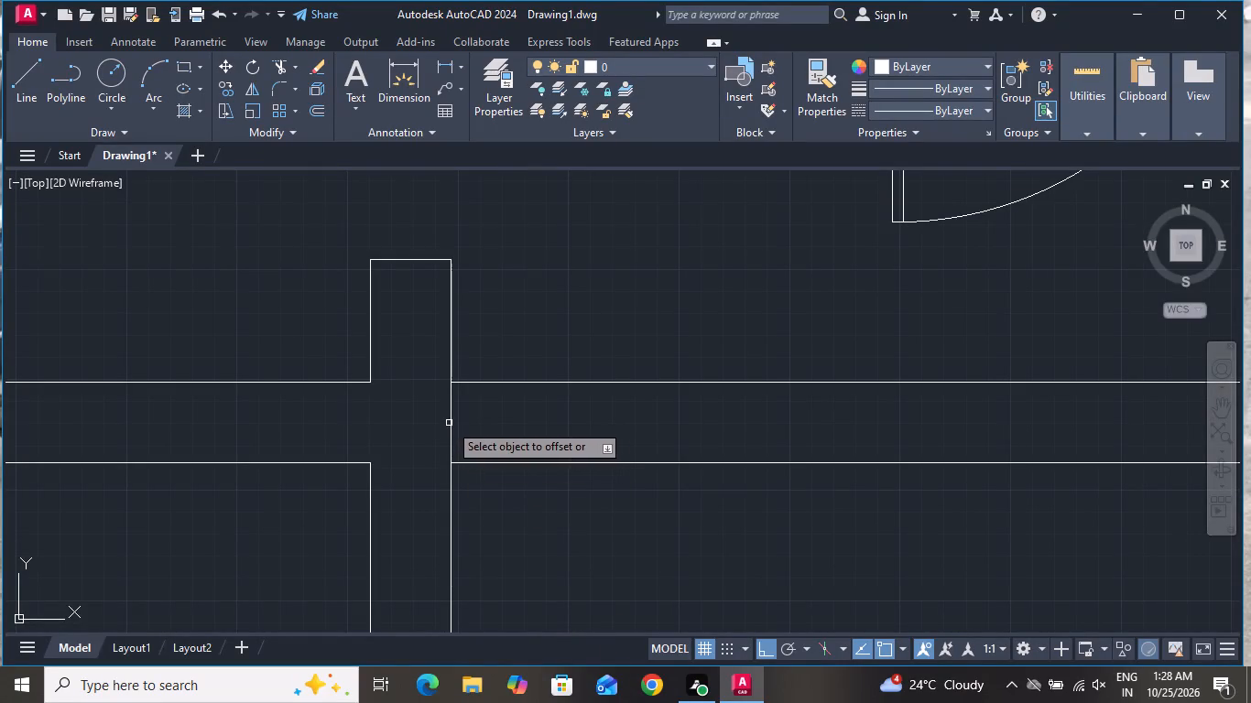
left_click(449, 422)
left_click(604, 419)
right_click(607, 538)
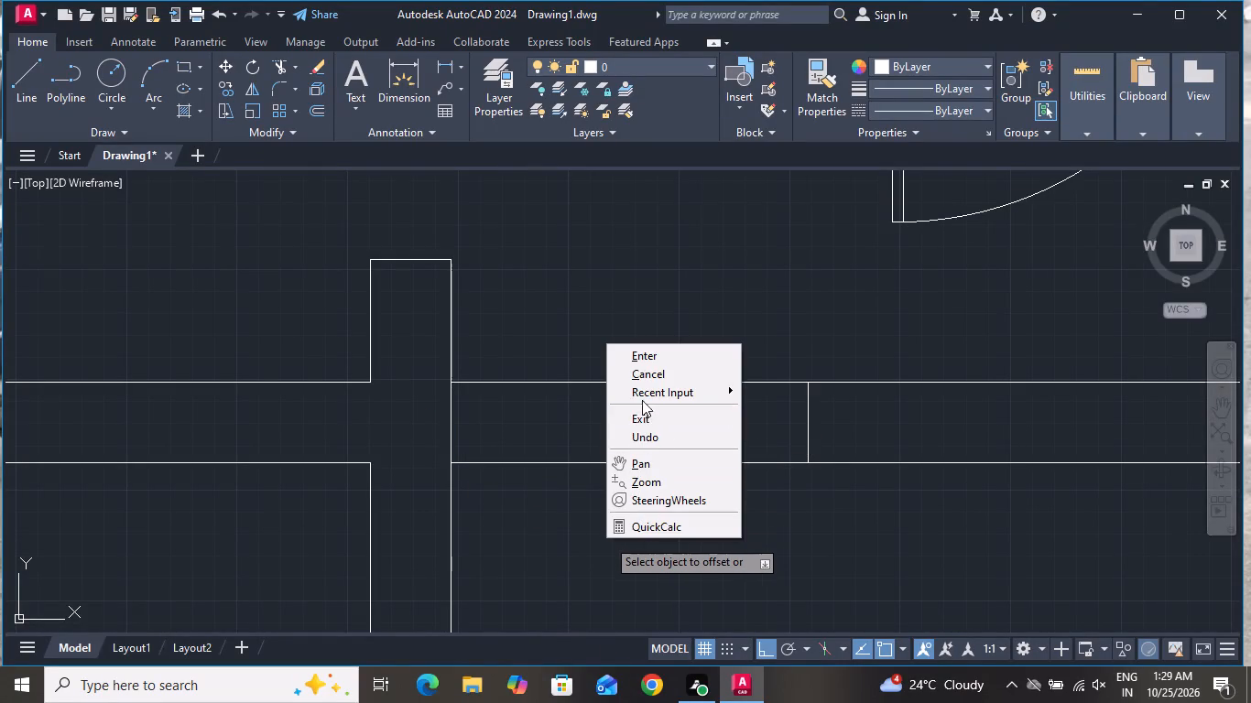
left_click(646, 374)
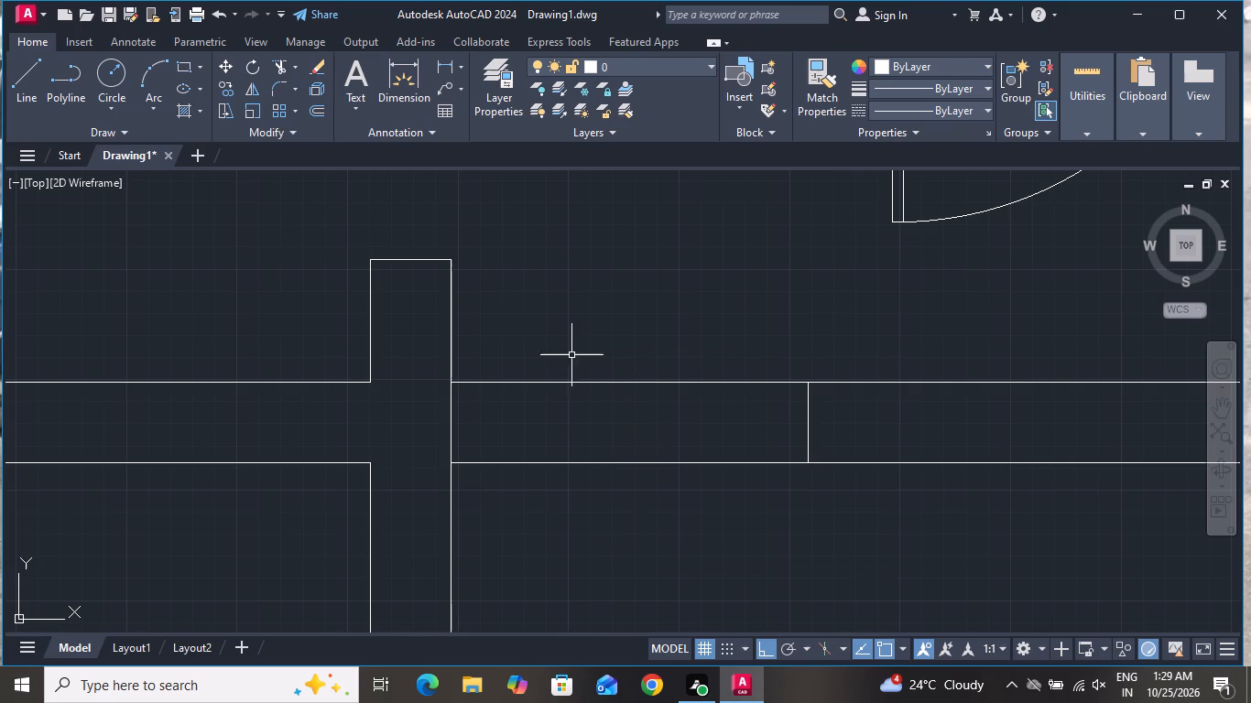
Draw a 1009 mm door leaf line north from the midpoint of the east jamb line.
left_click(27, 76)
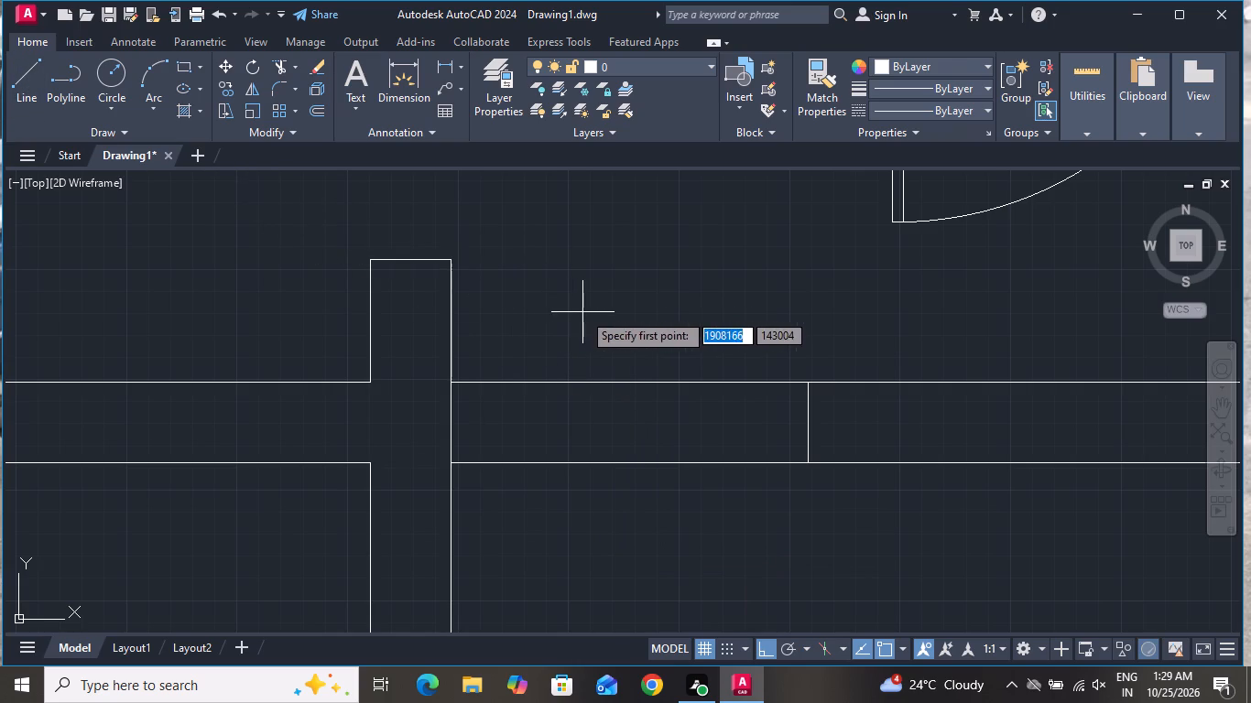
left_click(810, 426)
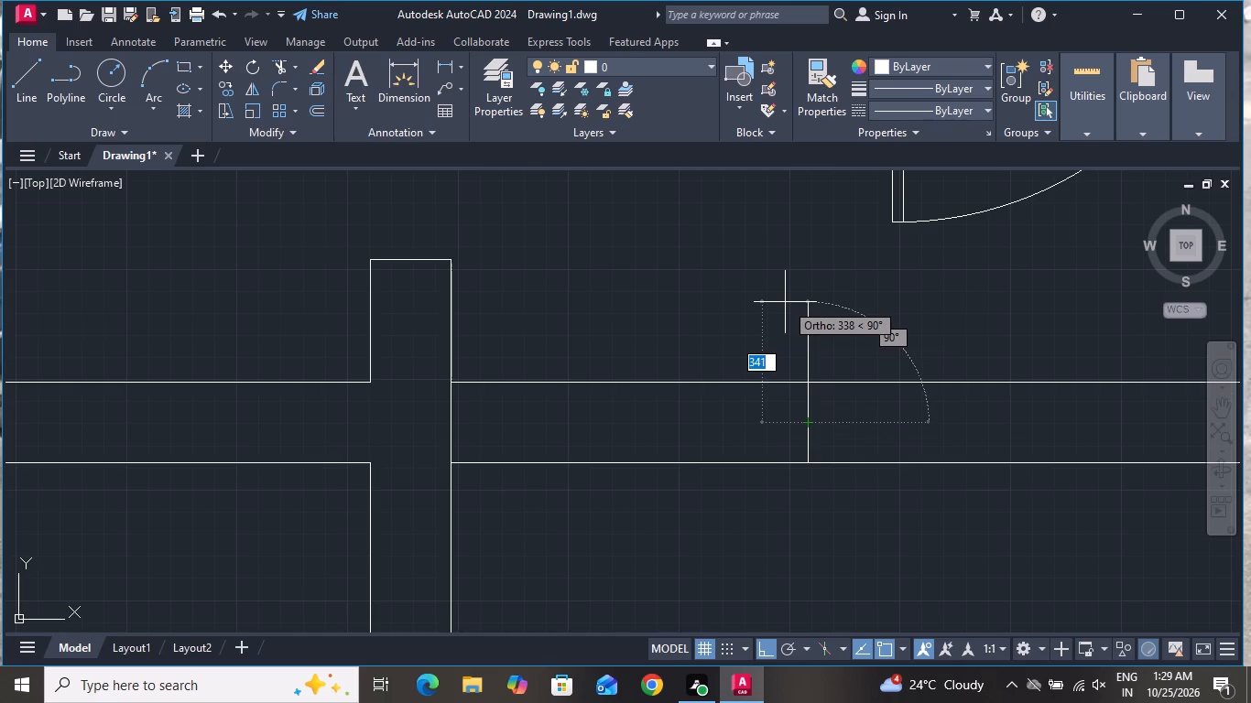
key("1")
type("009")
key("space")
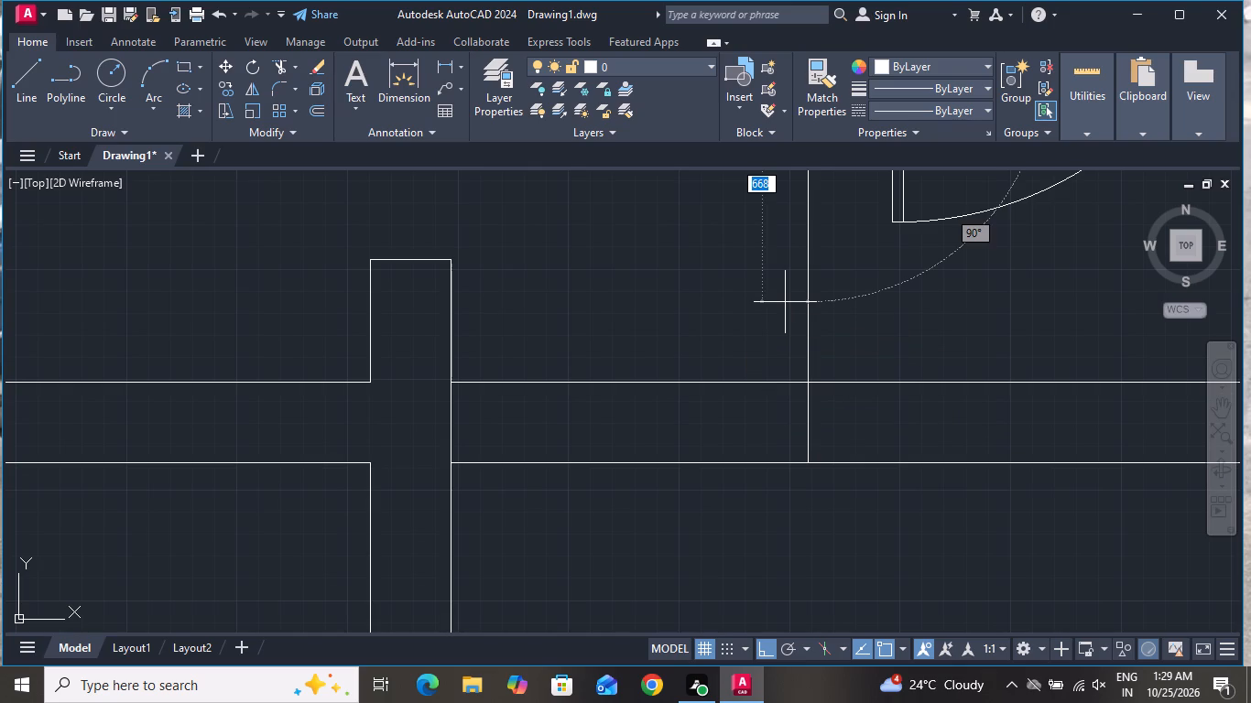
scroll(784, 301, "down", 3)
right_click(740, 267)
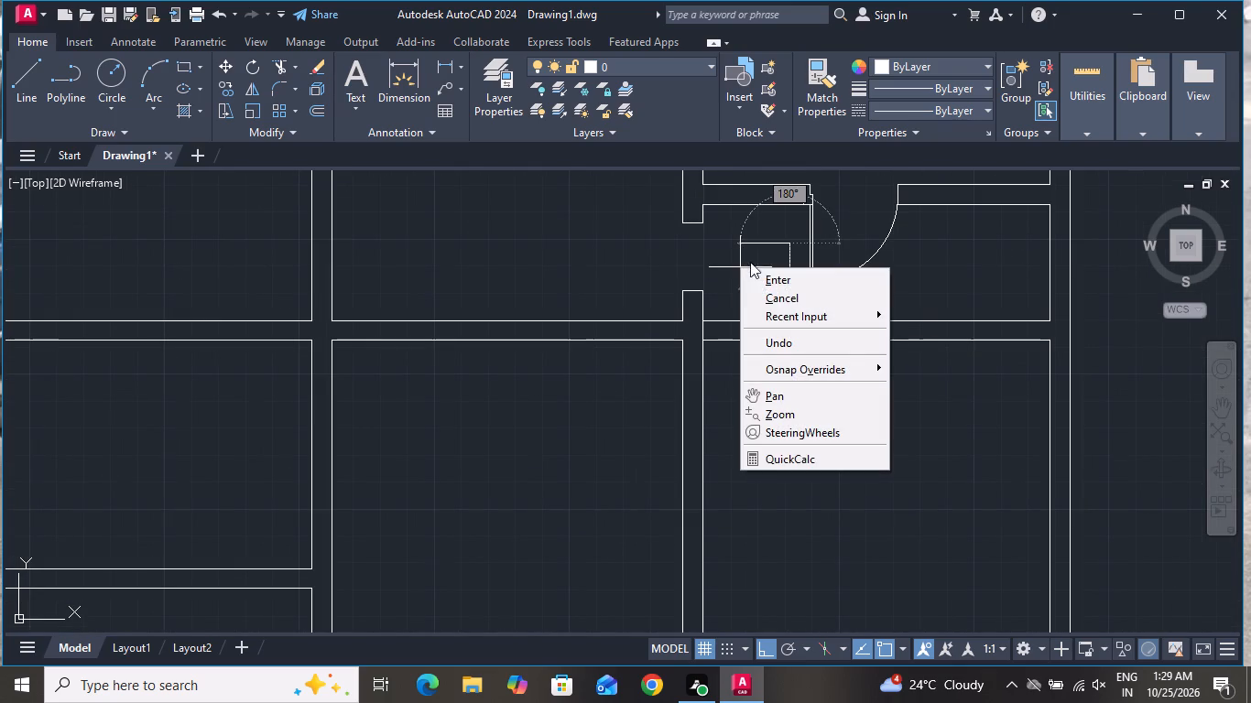
left_click(785, 297)
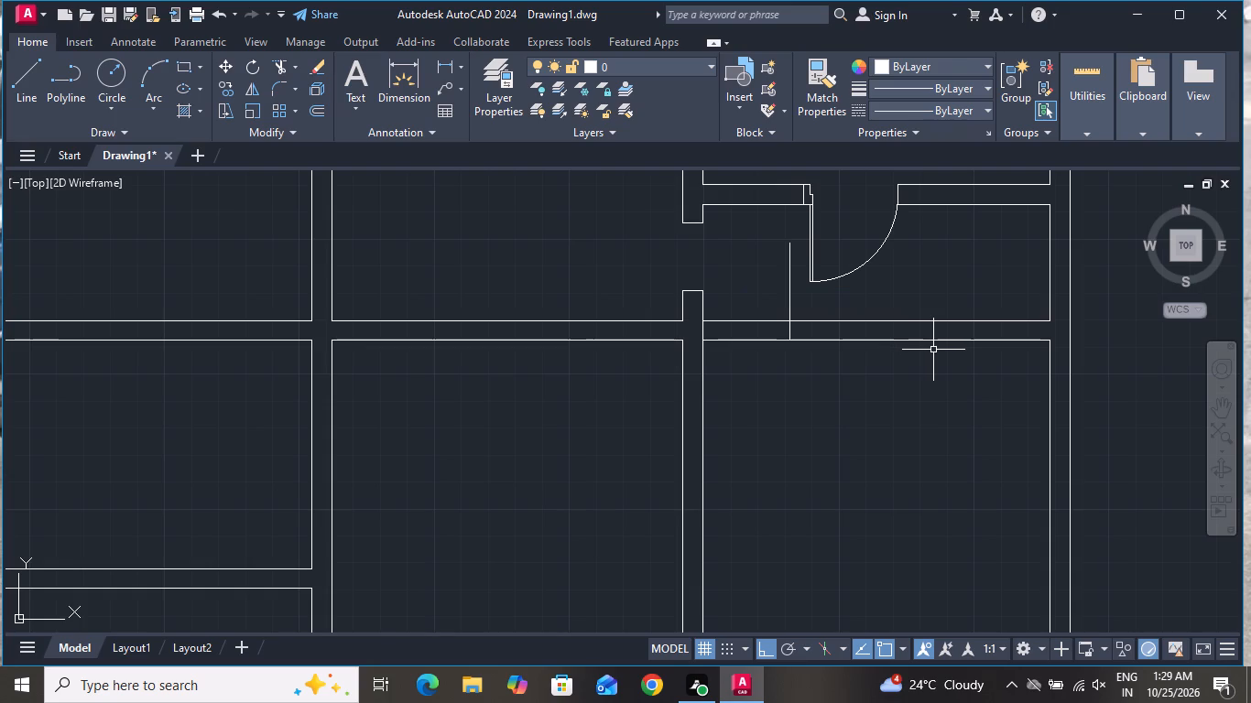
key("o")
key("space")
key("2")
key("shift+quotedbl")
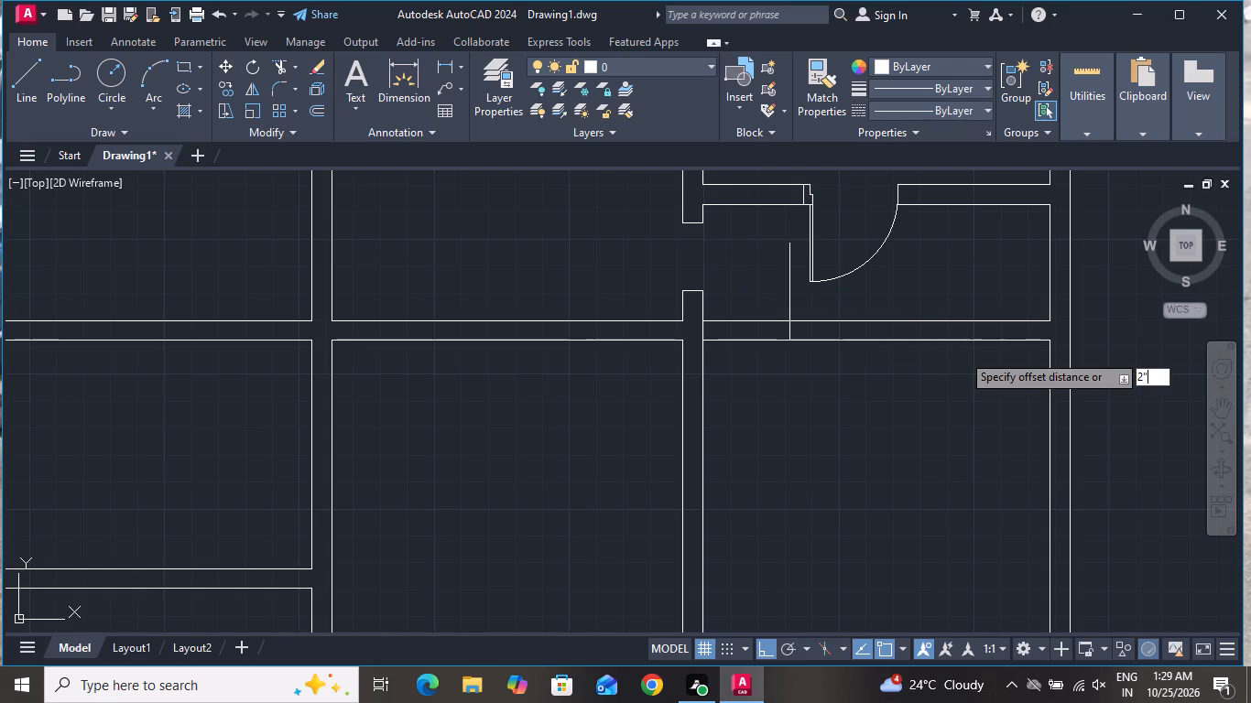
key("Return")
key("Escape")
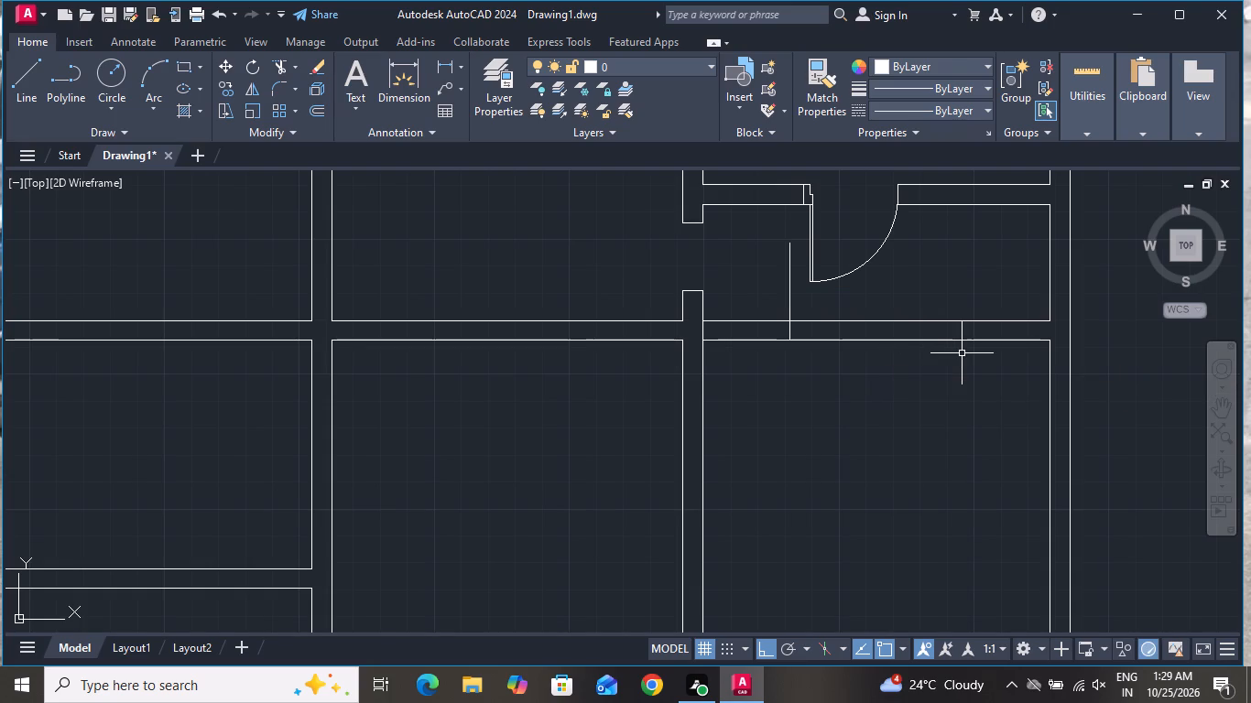
Offset the new door leaf line 30 mm to the west to give the leaf its thickness.
type("O 3")
type("0")
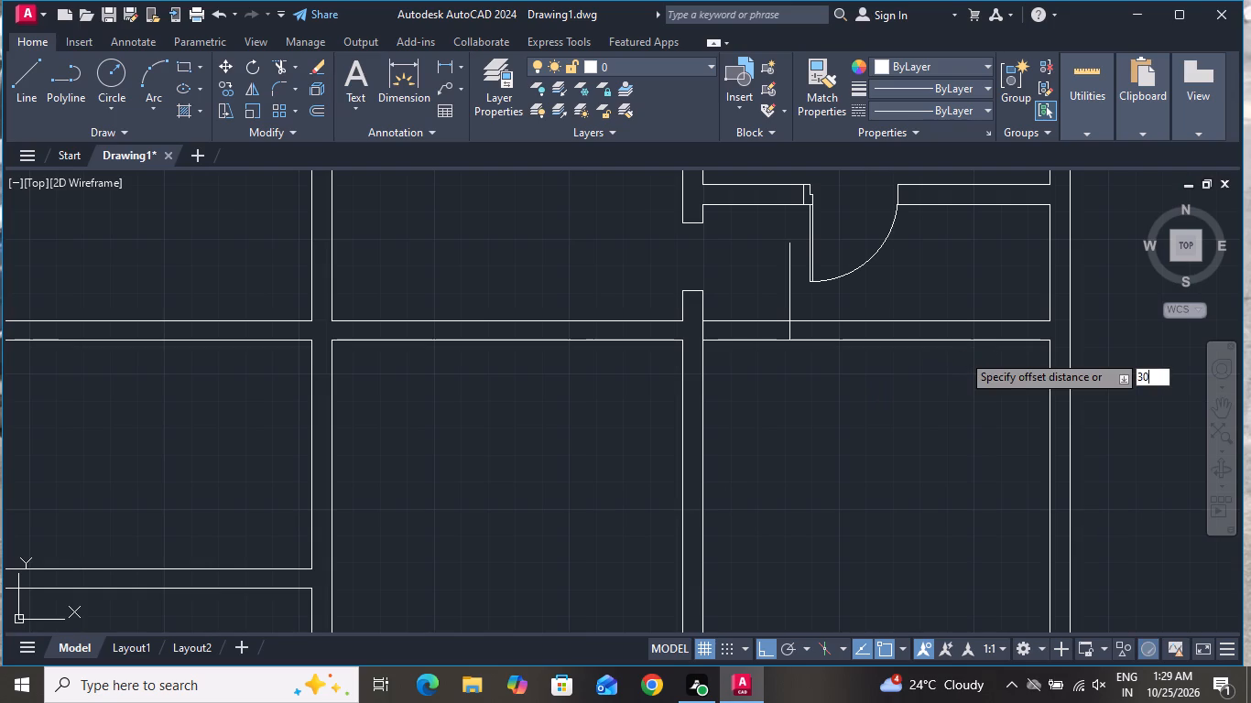
key("space")
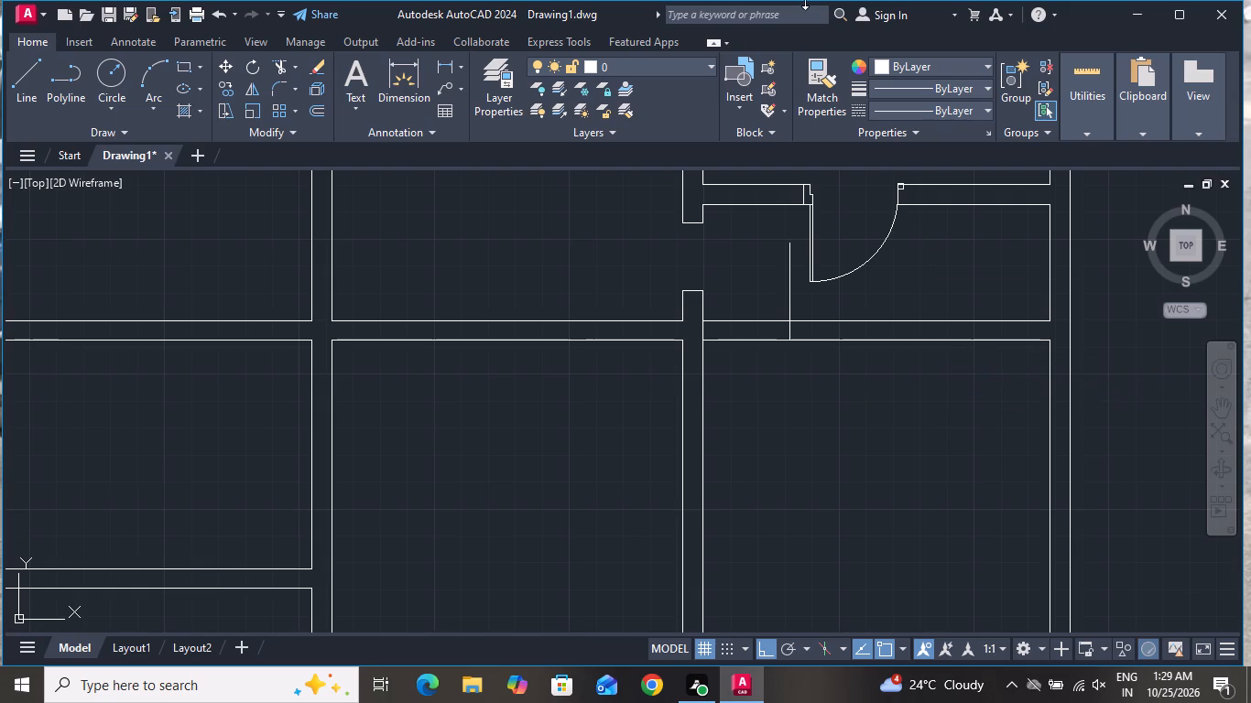
scroll(812, 38, "up", 3)
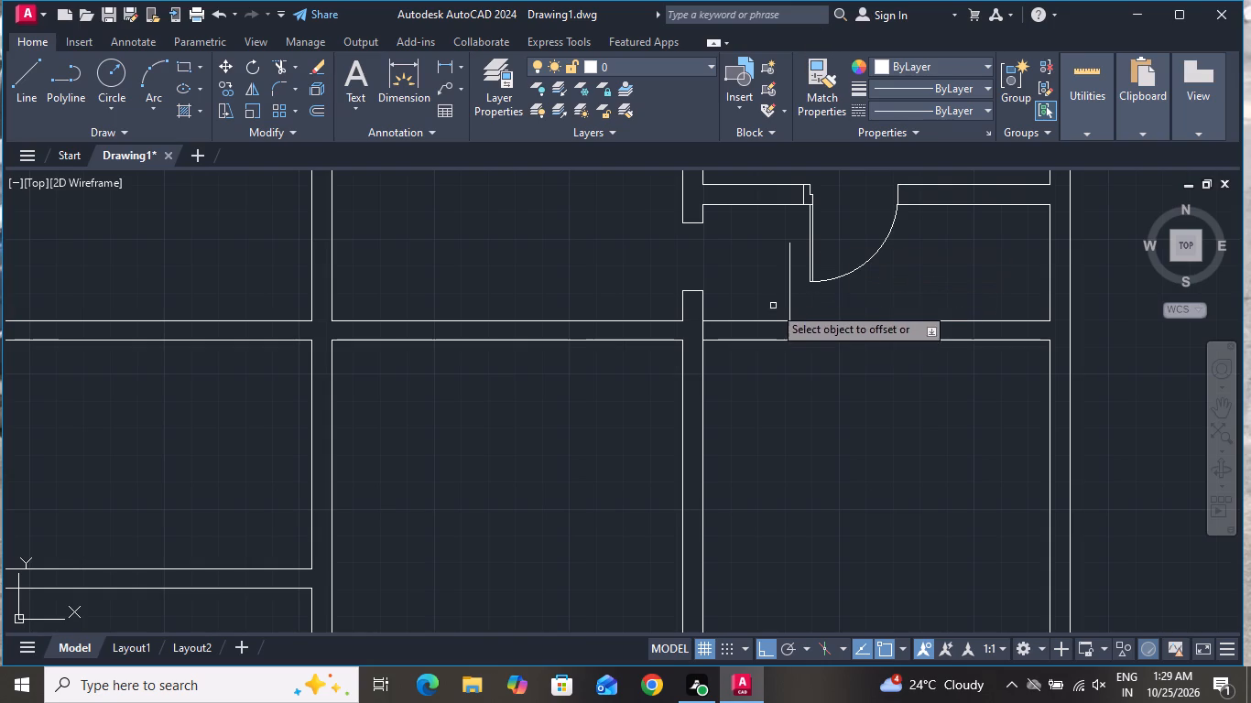
left_click(789, 286)
left_click(755, 280)
right_click_drag(767, 258, 758, 265)
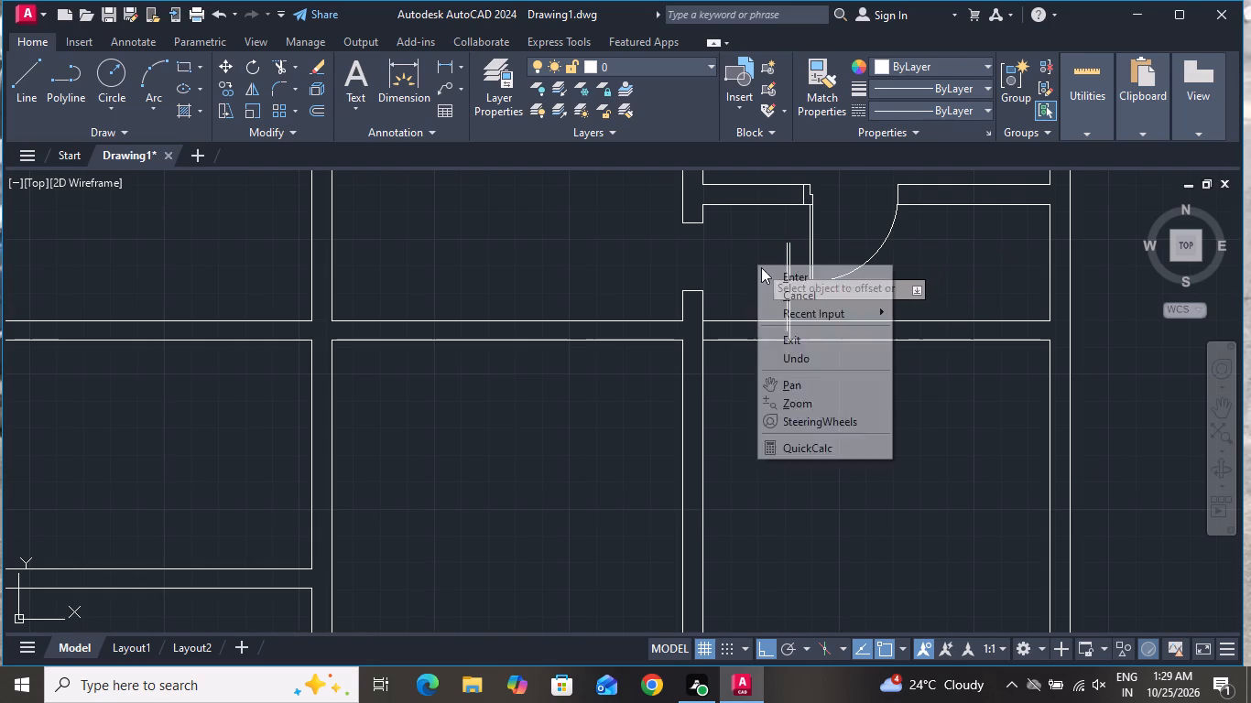
left_click(785, 293)
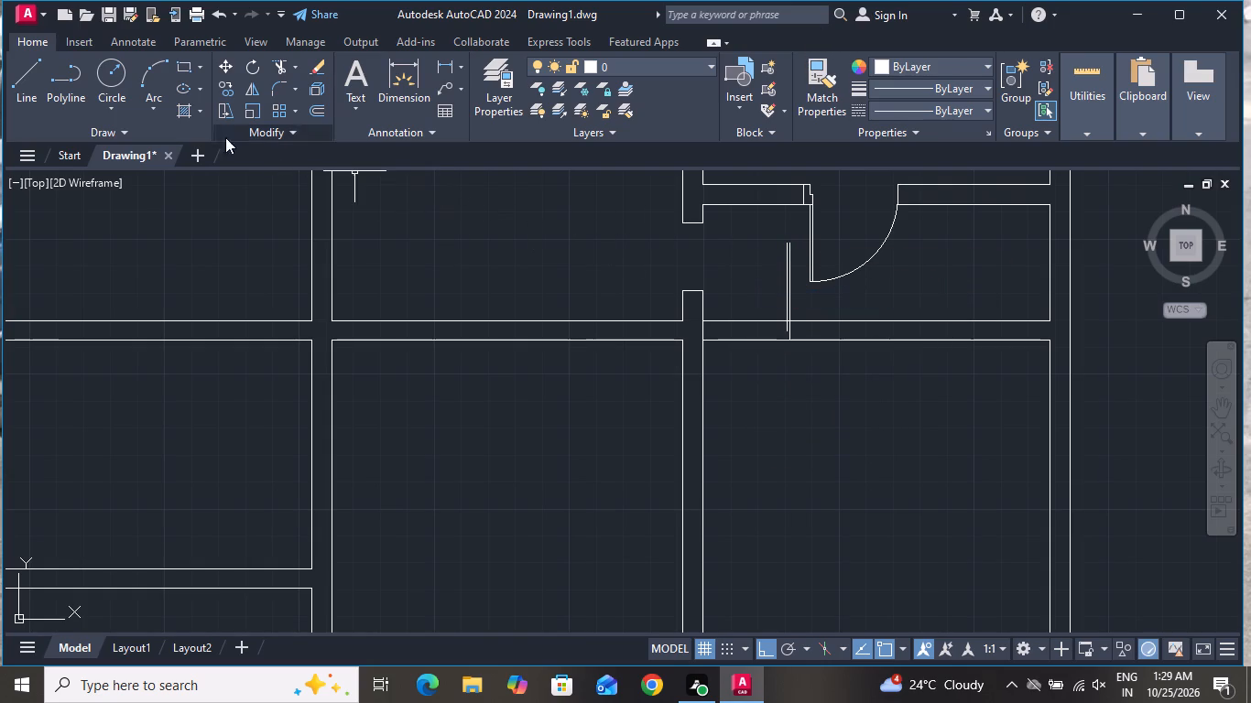
Draw the door swing arc from the west jamb's midpoint to the top end of the new leaf's east line.
key("a")
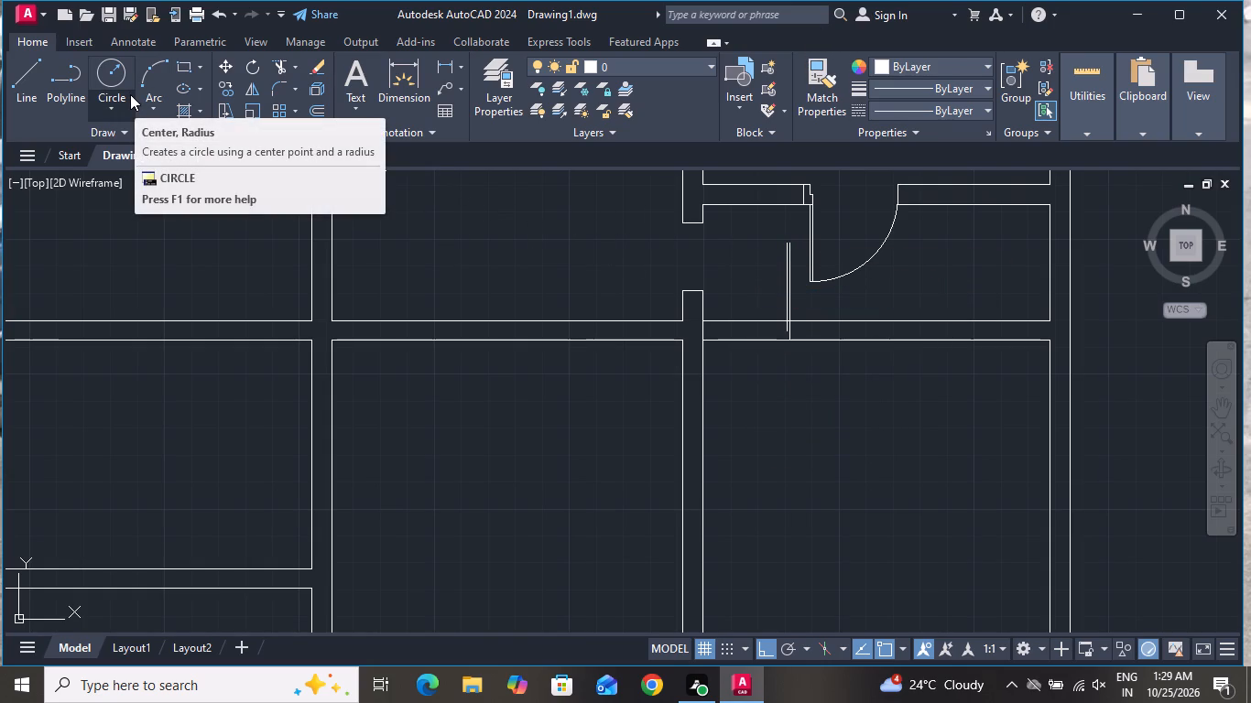
key("space")
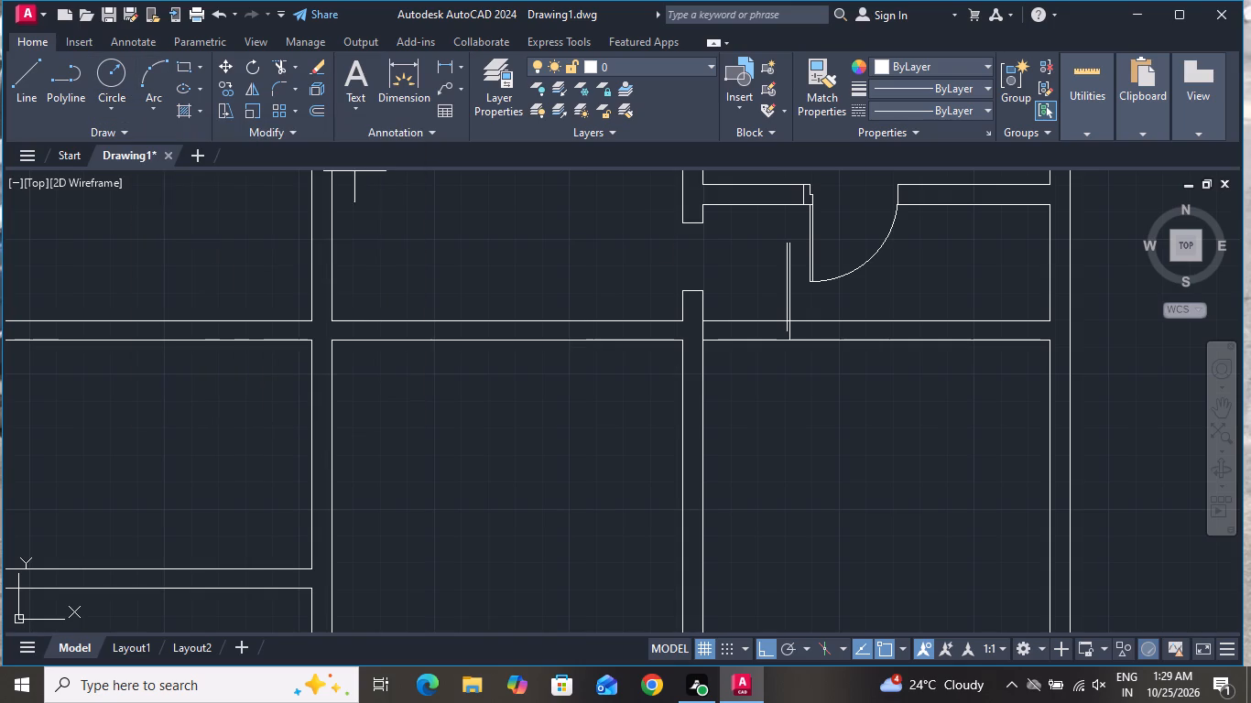
scroll(740, 321, "up", 3)
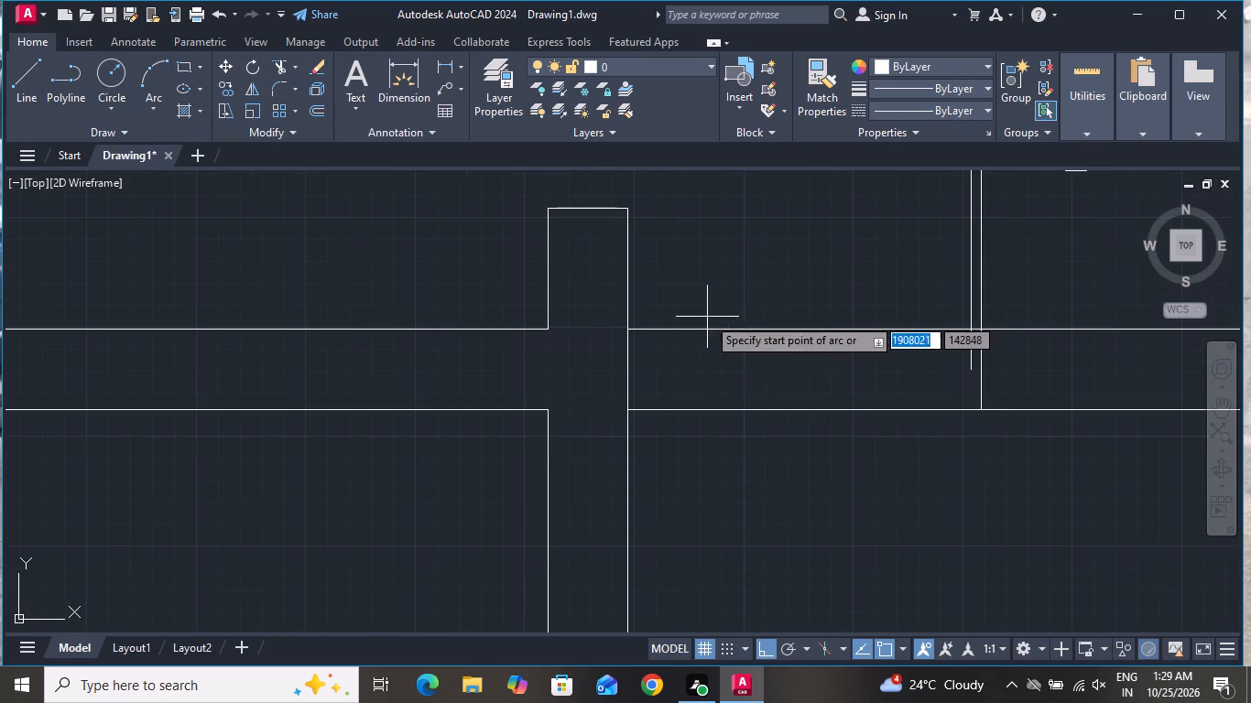
left_click(625, 369)
scroll(969, 165, "down", 3)
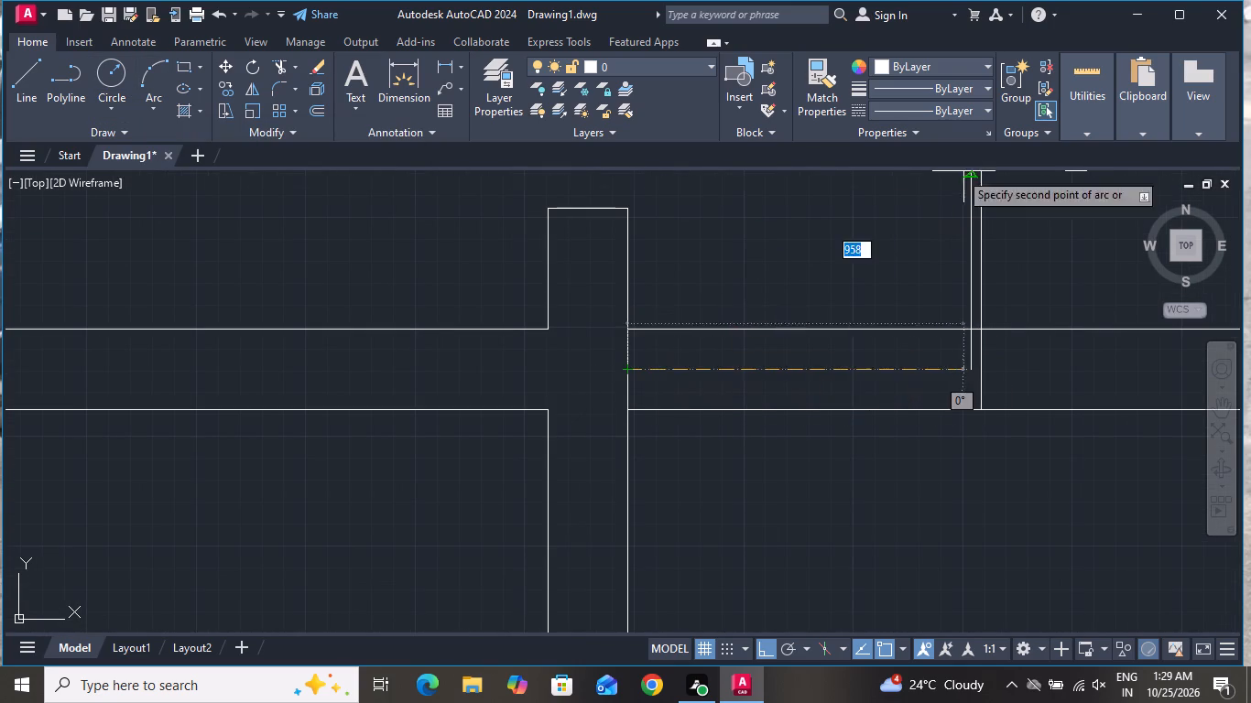
scroll(957, 174, "down", 1)
scroll(956, 160, "up", 7)
scroll(951, 210, "down", 2)
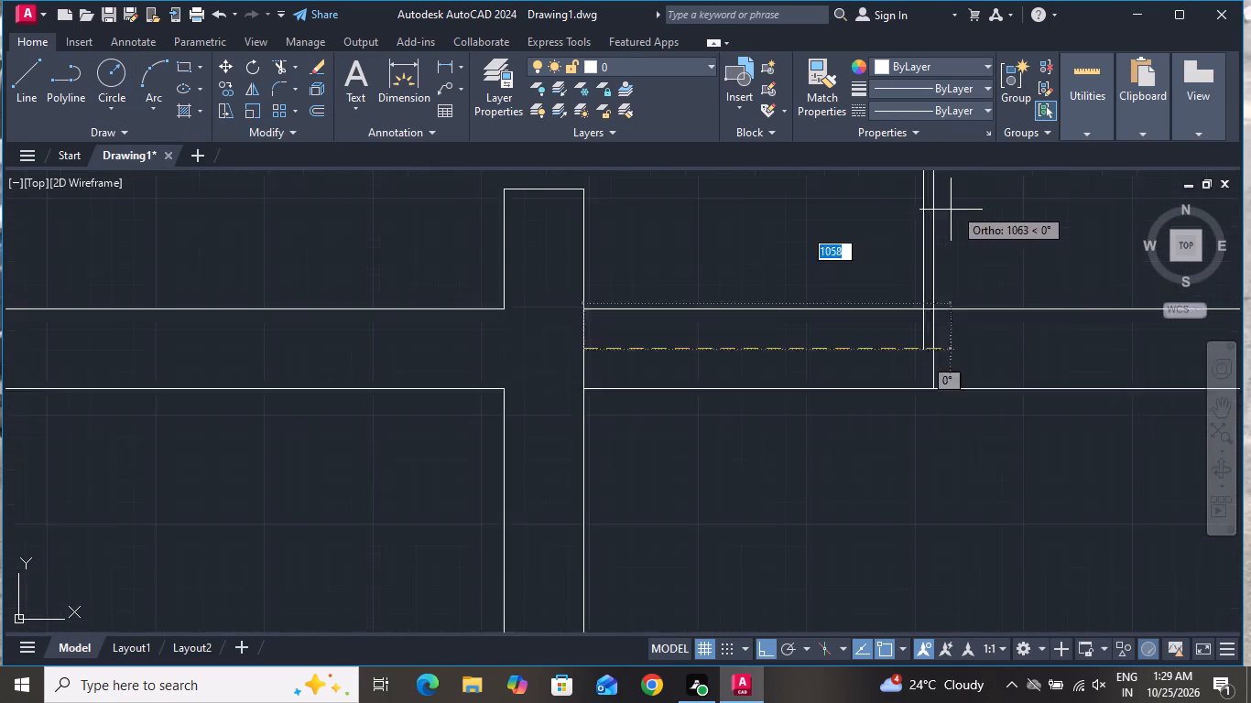
scroll(950, 211, "down", 8)
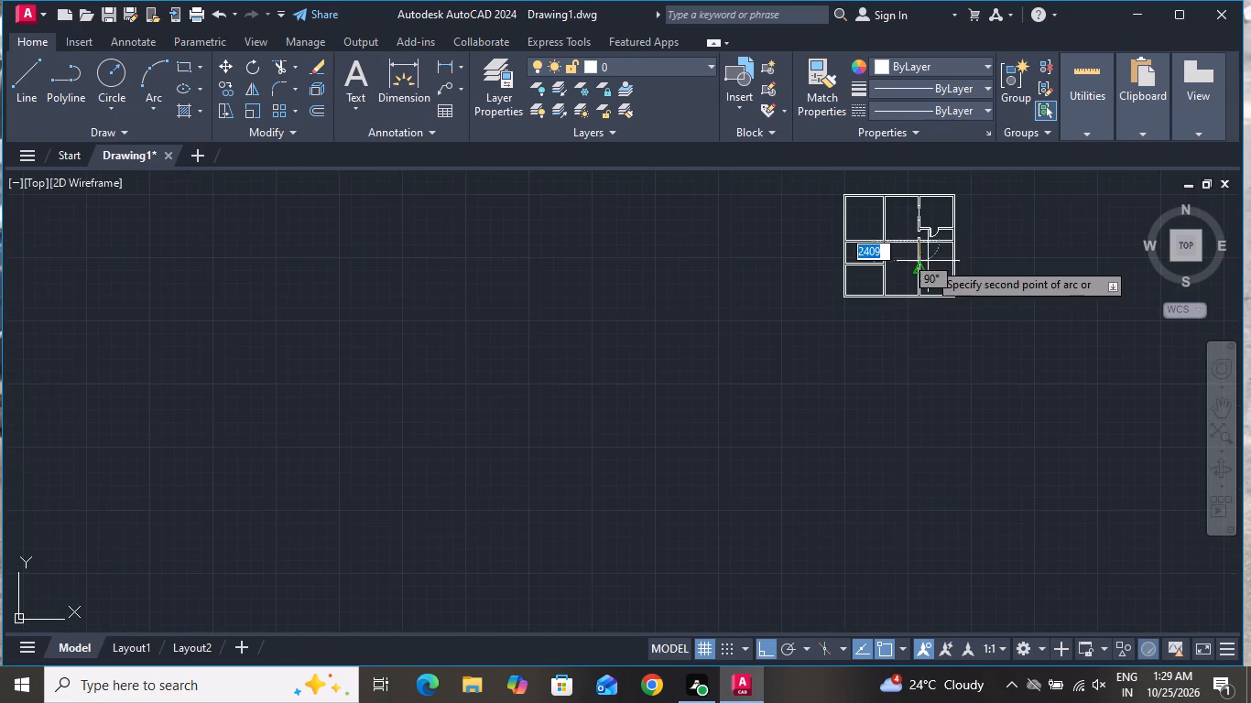
scroll(921, 183, "up", 4)
scroll(981, 541, "up", 4)
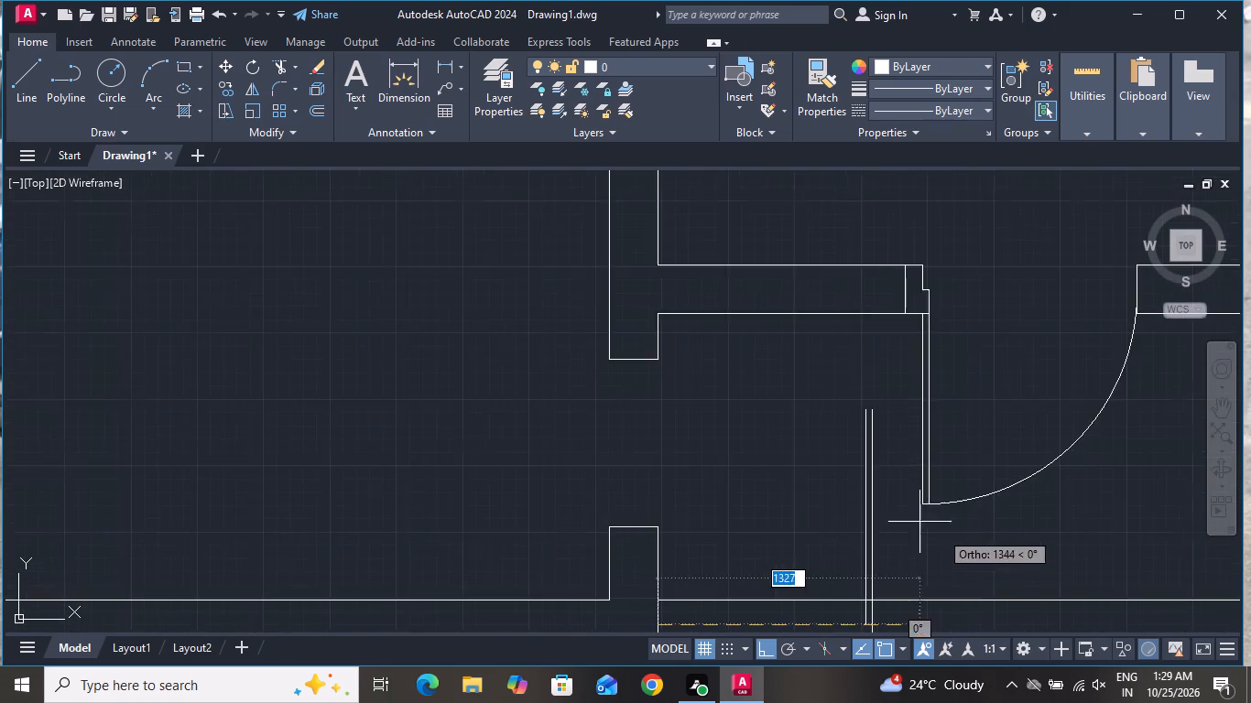
left_click(846, 371)
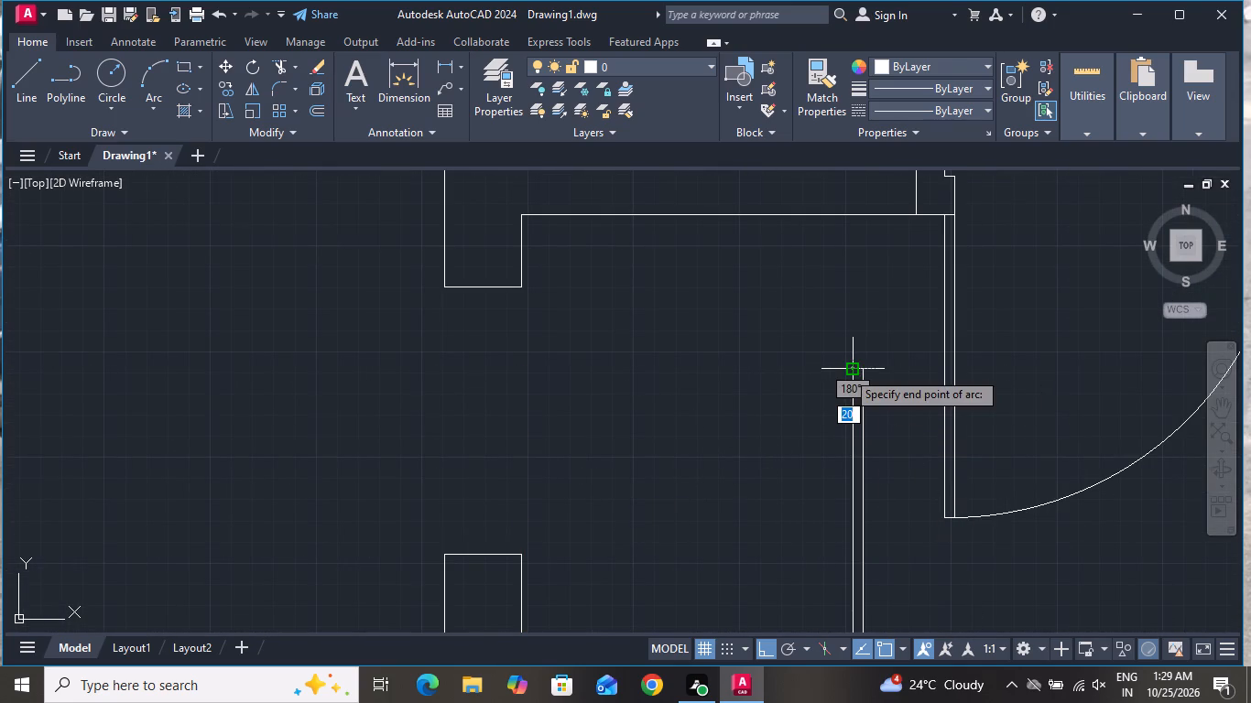
left_click(865, 366)
scroll(759, 290, "down", 1)
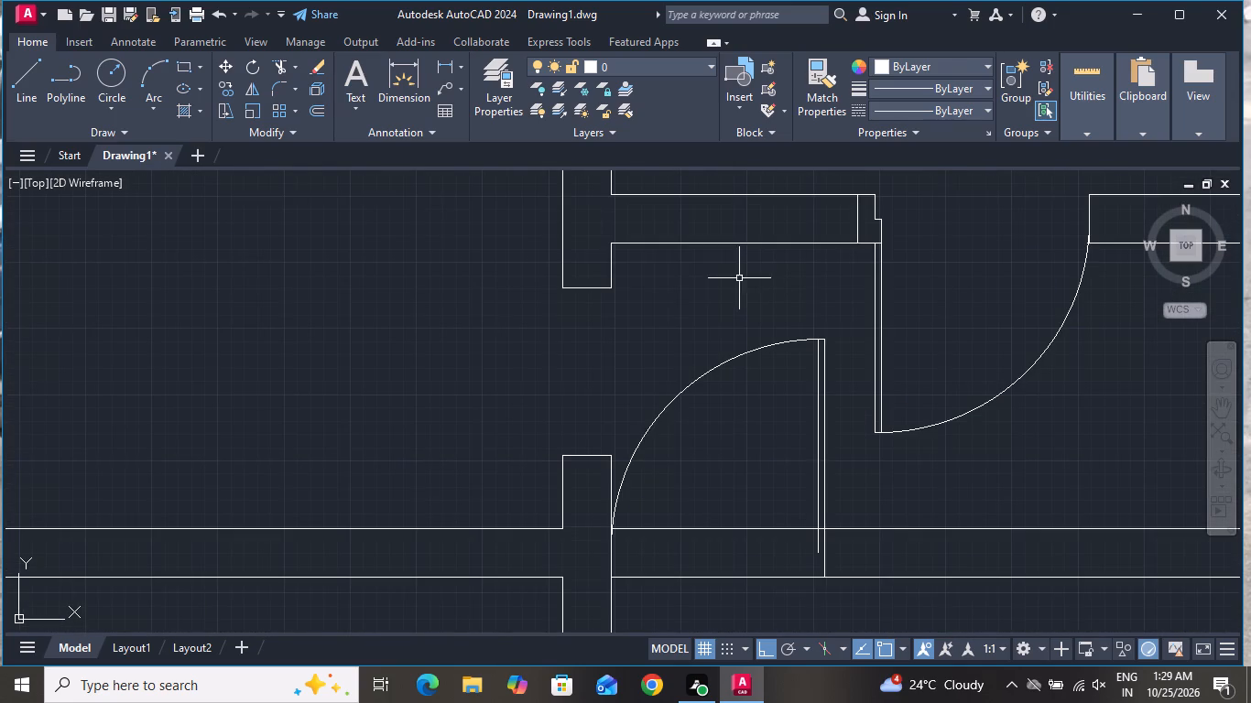
Draw a short line closing the bottom end of the new door leaf inside the horizontal wall.
left_click(24, 79)
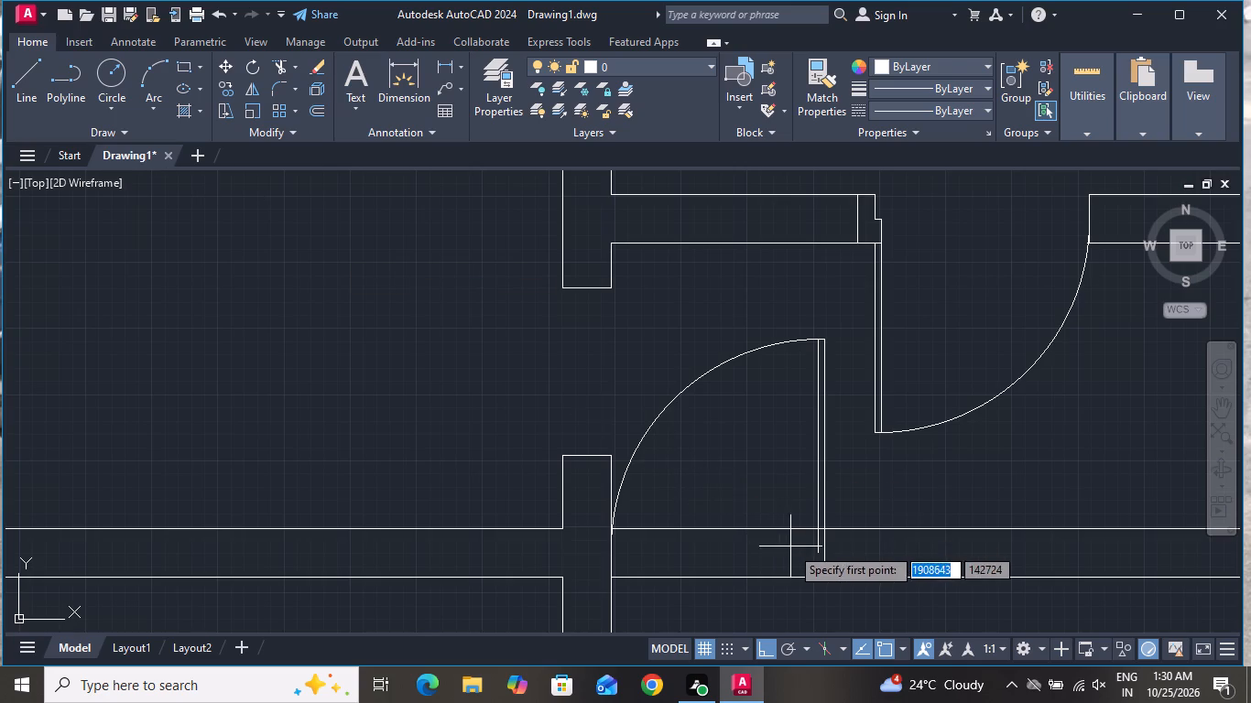
scroll(795, 546, "up", 2)
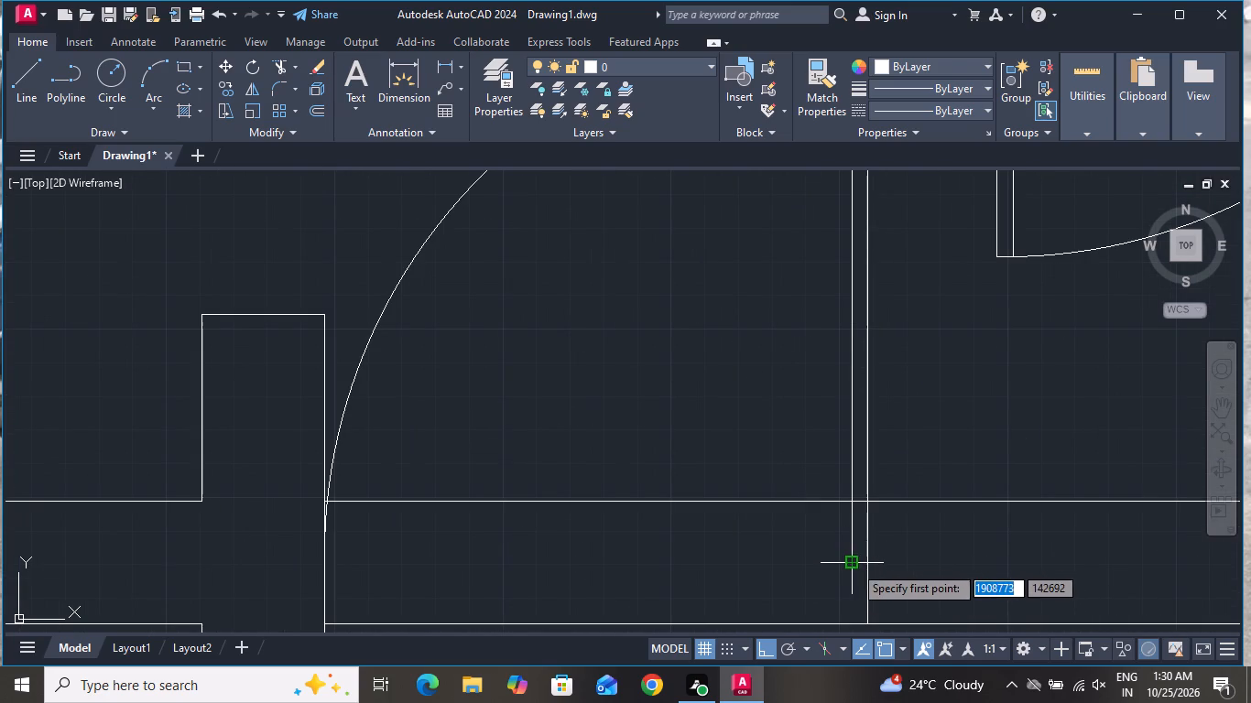
left_click(854, 565)
left_click(871, 561)
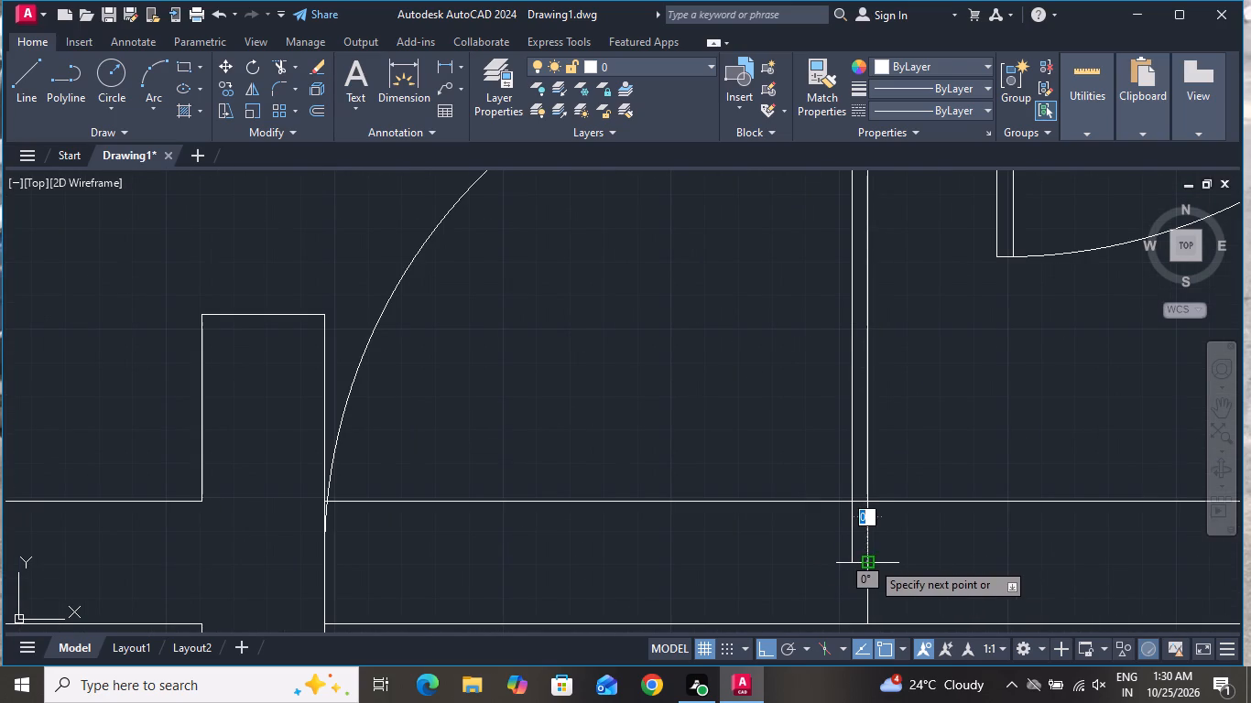
right_click(869, 565)
left_click(941, 391)
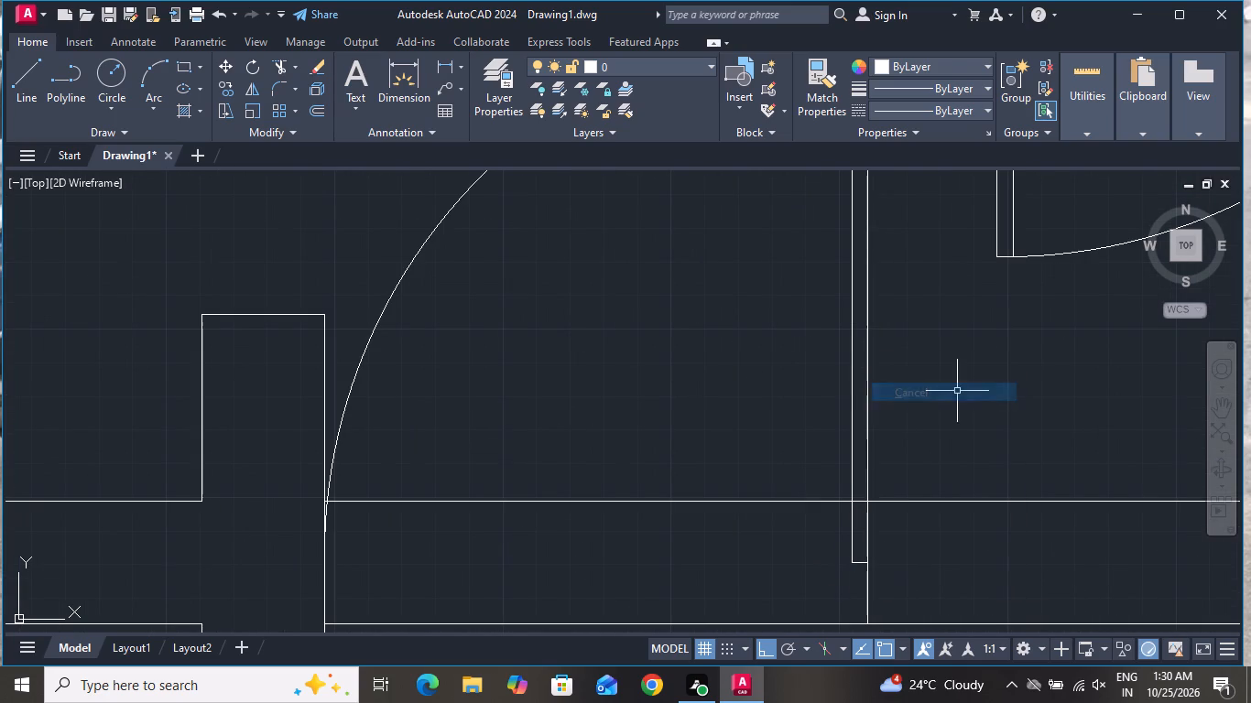
Trim the jamb line segment beside the leaf's lower end and both wall face lines across the new door opening.
left_click(280, 67)
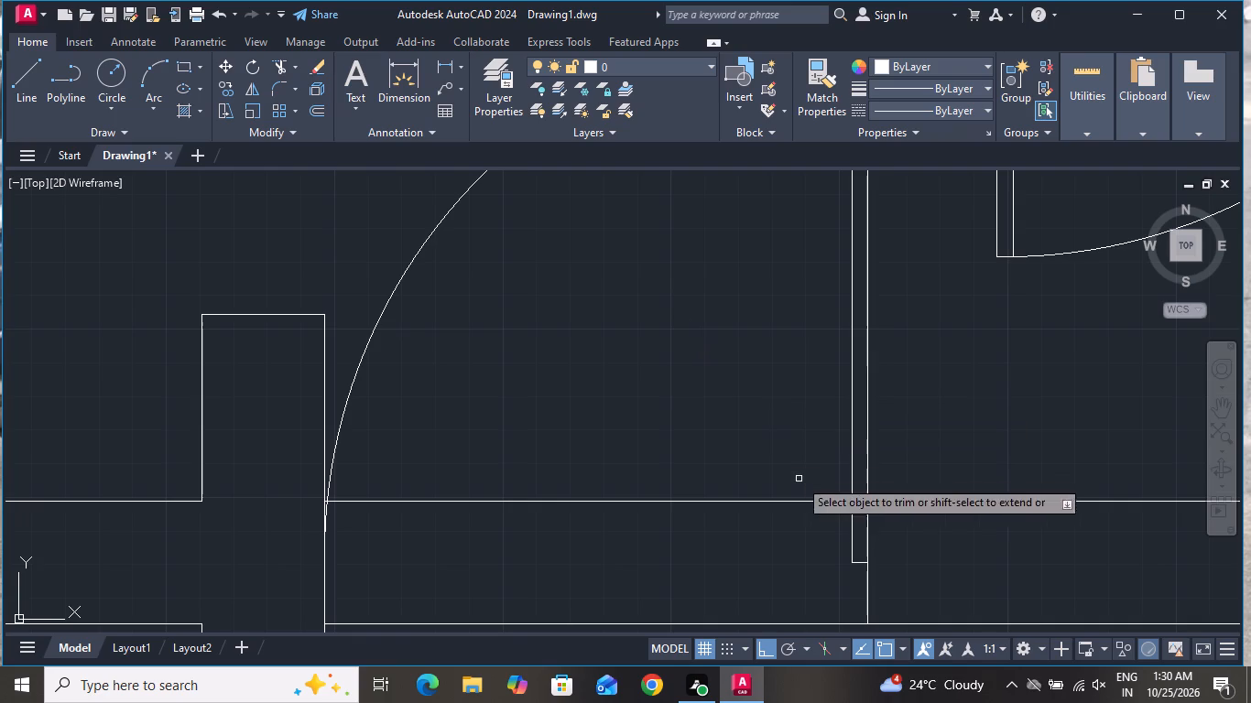
left_click(868, 521)
left_click(865, 526)
left_click(878, 526)
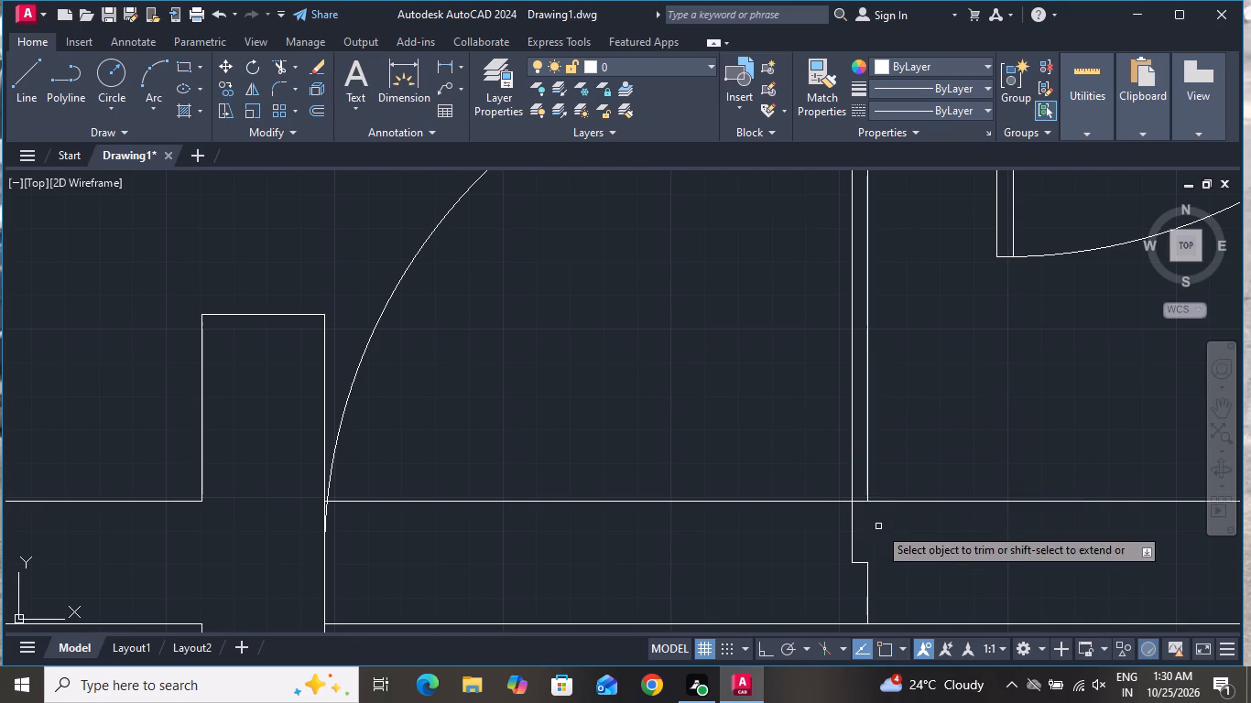
scroll(753, 438, "down", 2)
left_click(744, 444)
left_click(766, 551)
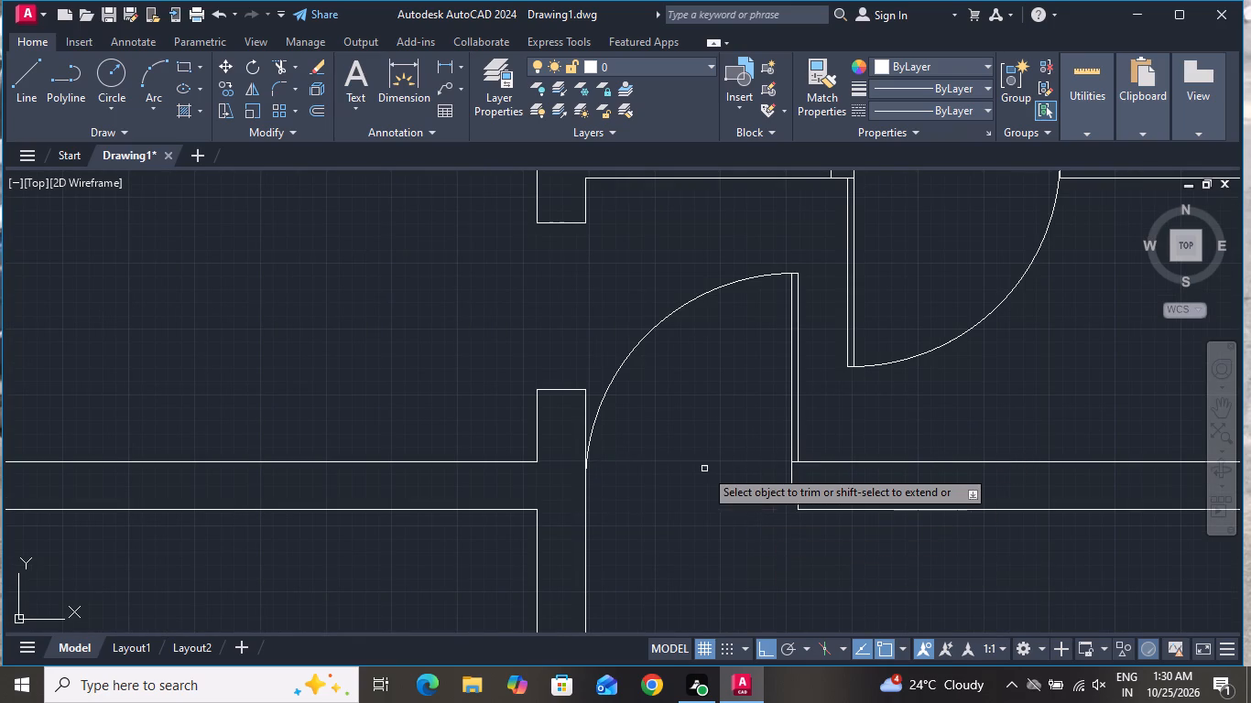
scroll(689, 454, "down", 2)
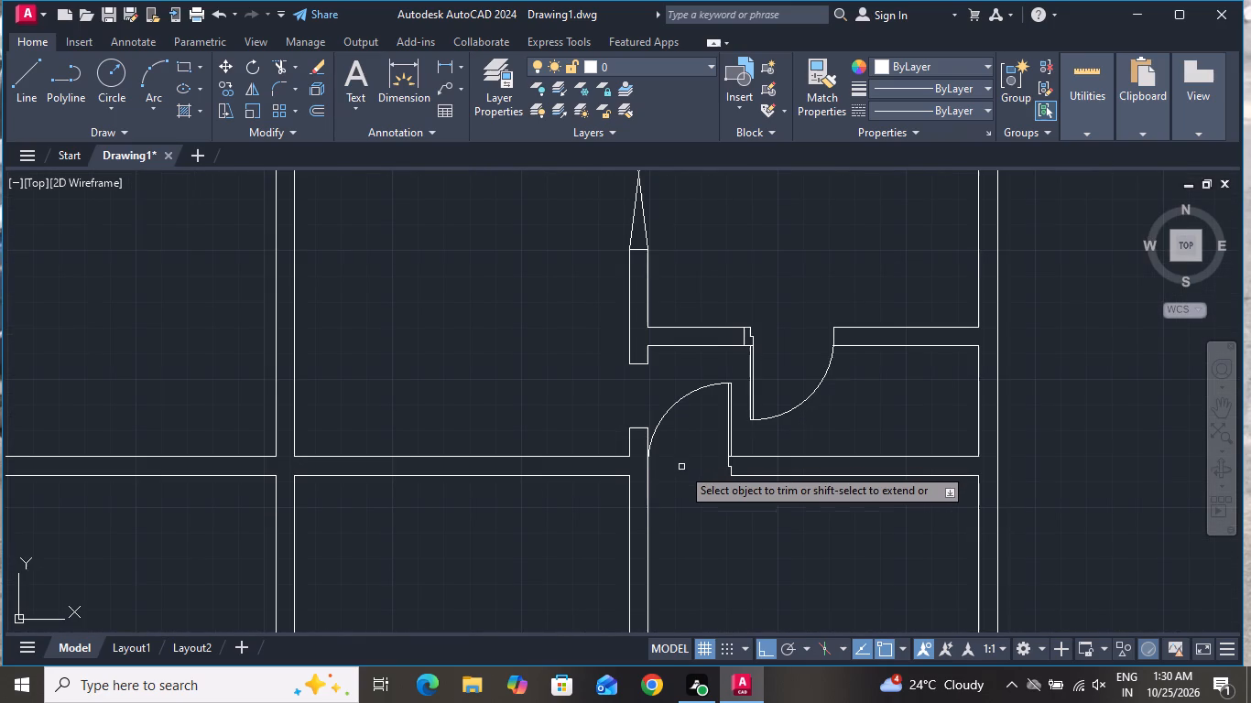
right_click(681, 467)
left_click(743, 241)
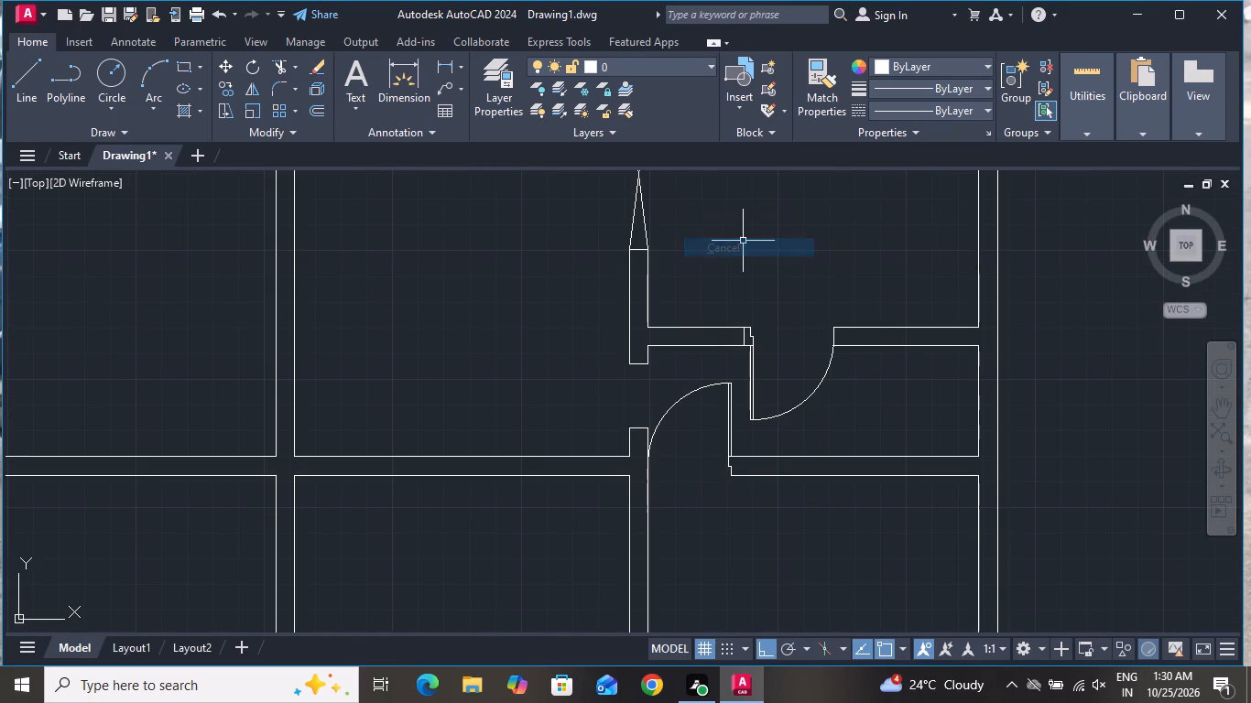
Delete the door leaf and swing arc at the opening in the short horizontal wall north of the new door.
scroll(775, 363, "up", 1)
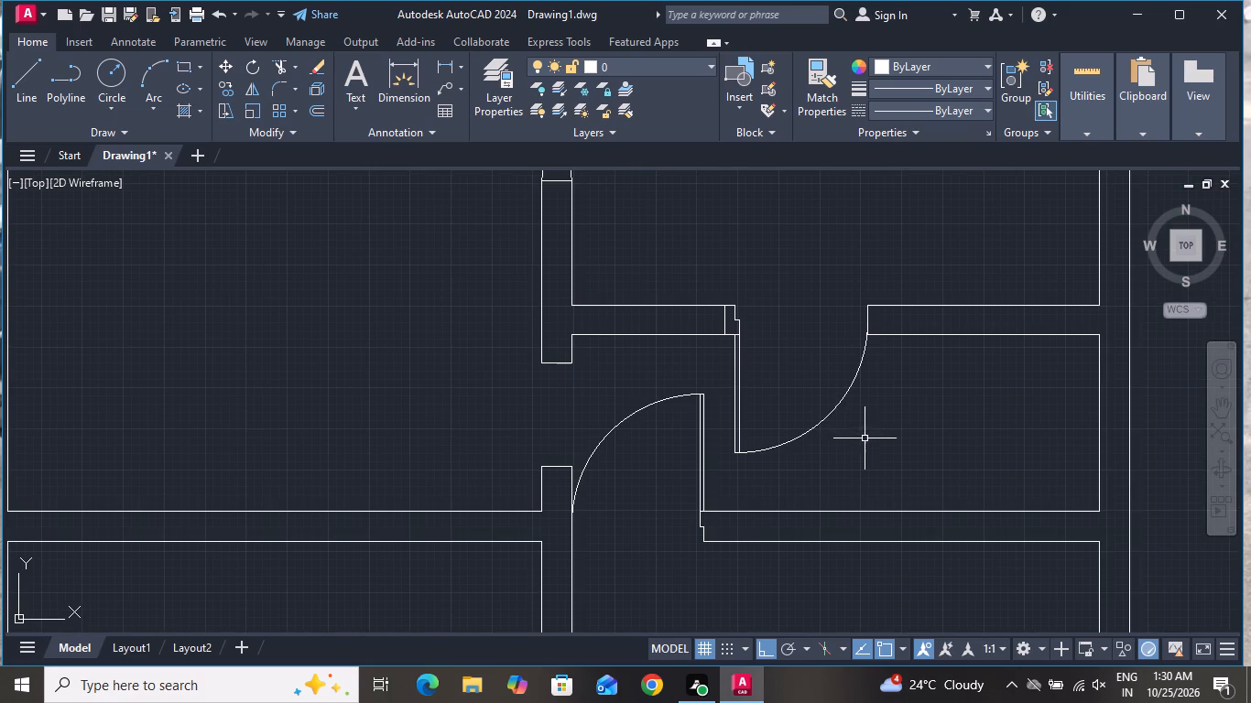
scroll(887, 481, "down", 1)
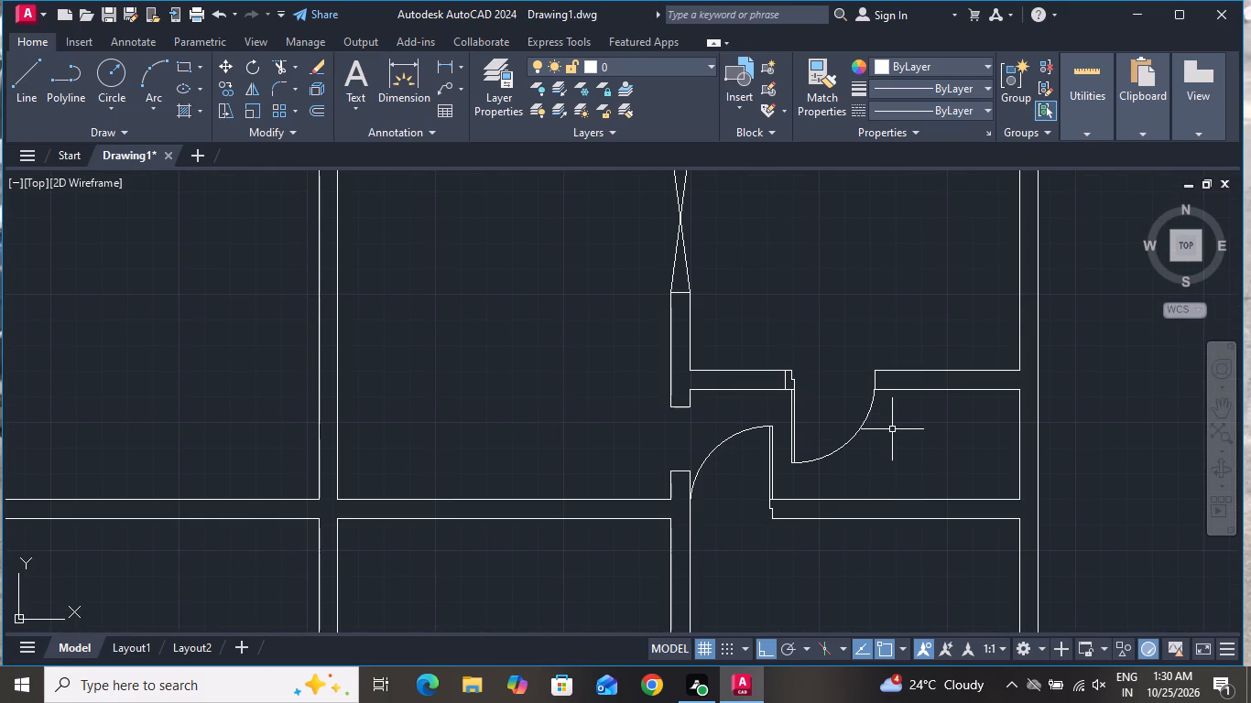
left_click(880, 414)
left_click(781, 456)
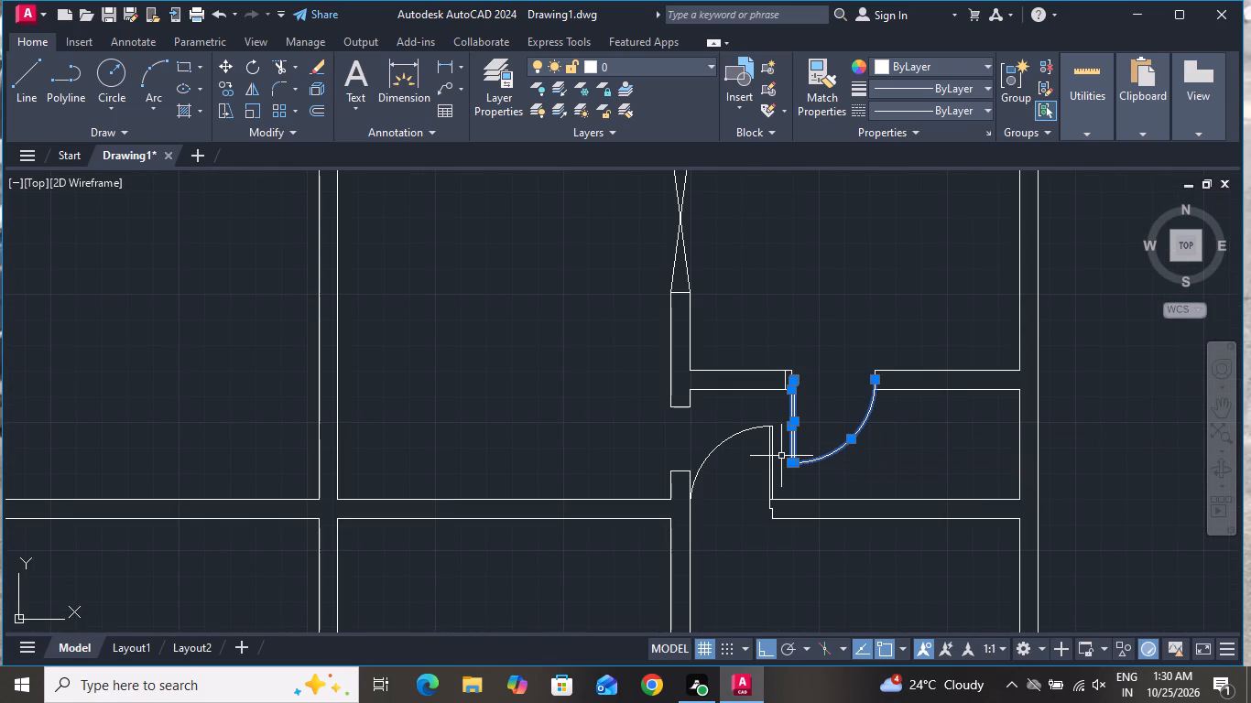
key("Delete")
Delete that wall's two face lines west of its old opening, along with the leftover stepped jamb pieces.
scroll(778, 396, "up", 2)
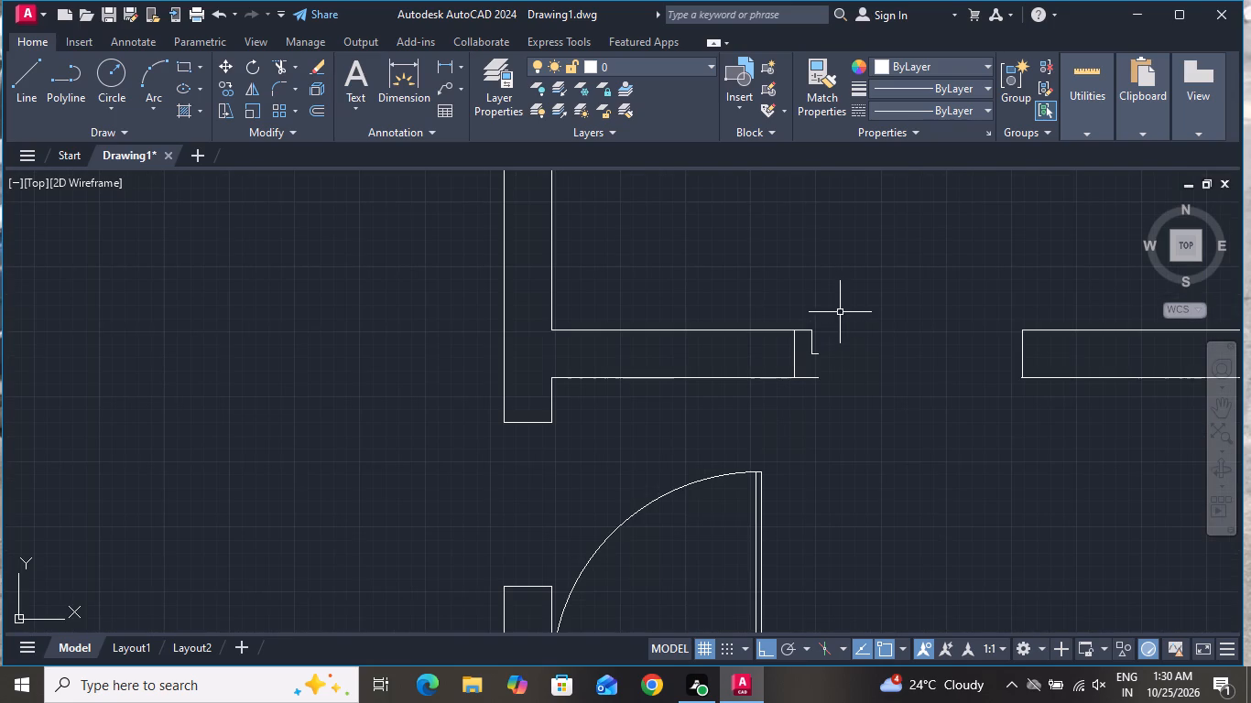
left_click(829, 316)
left_click(804, 401)
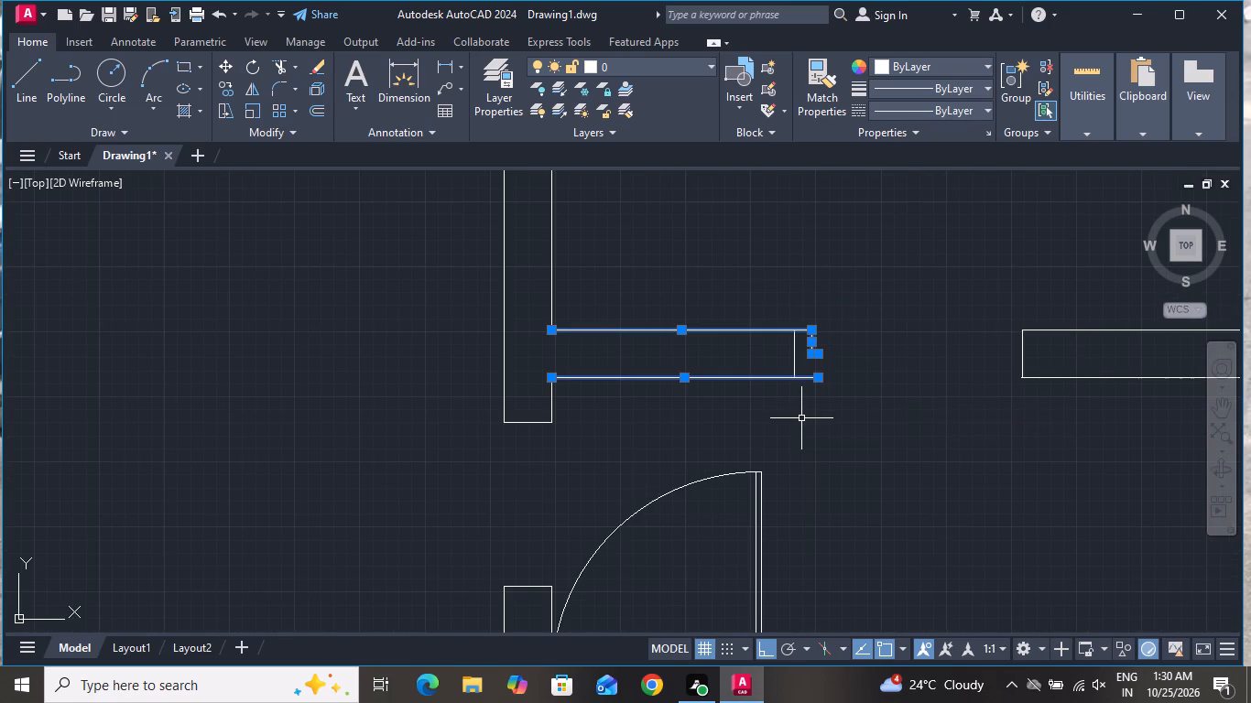
key("Delete")
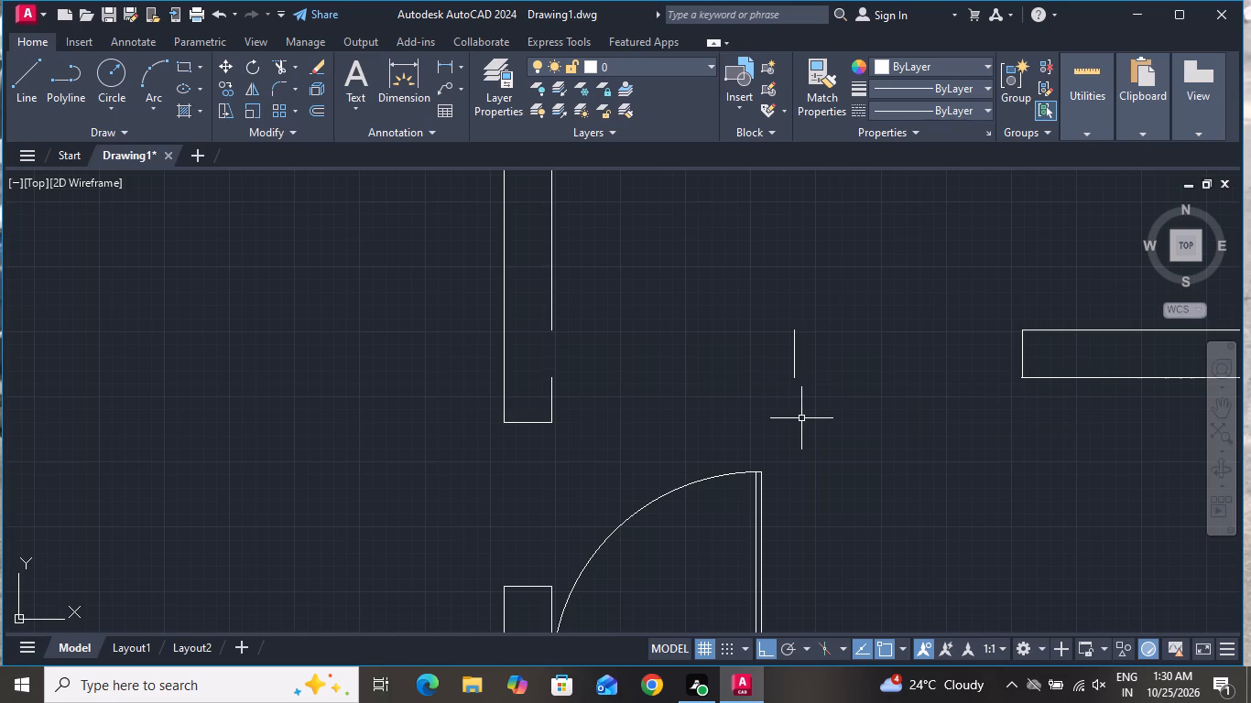
Redraw the wall's north face from the vertical wall across to the remaining wall section east of the opening.
left_click(38, 73)
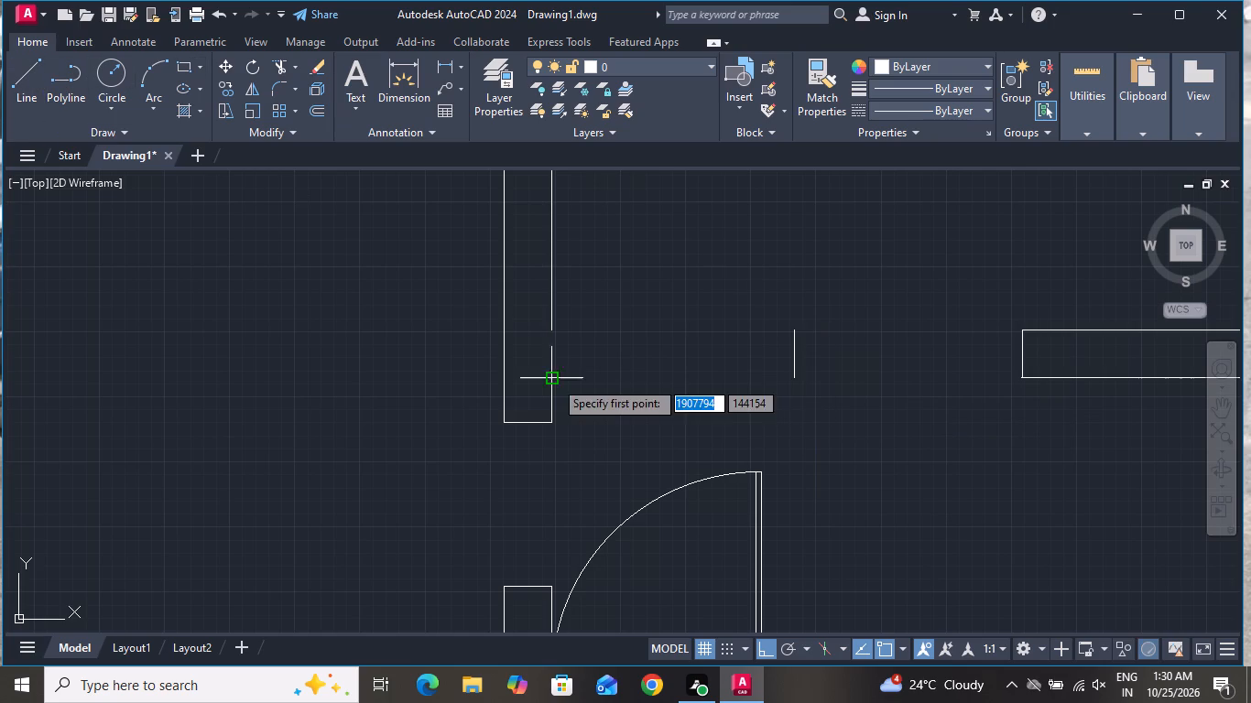
left_click(550, 334)
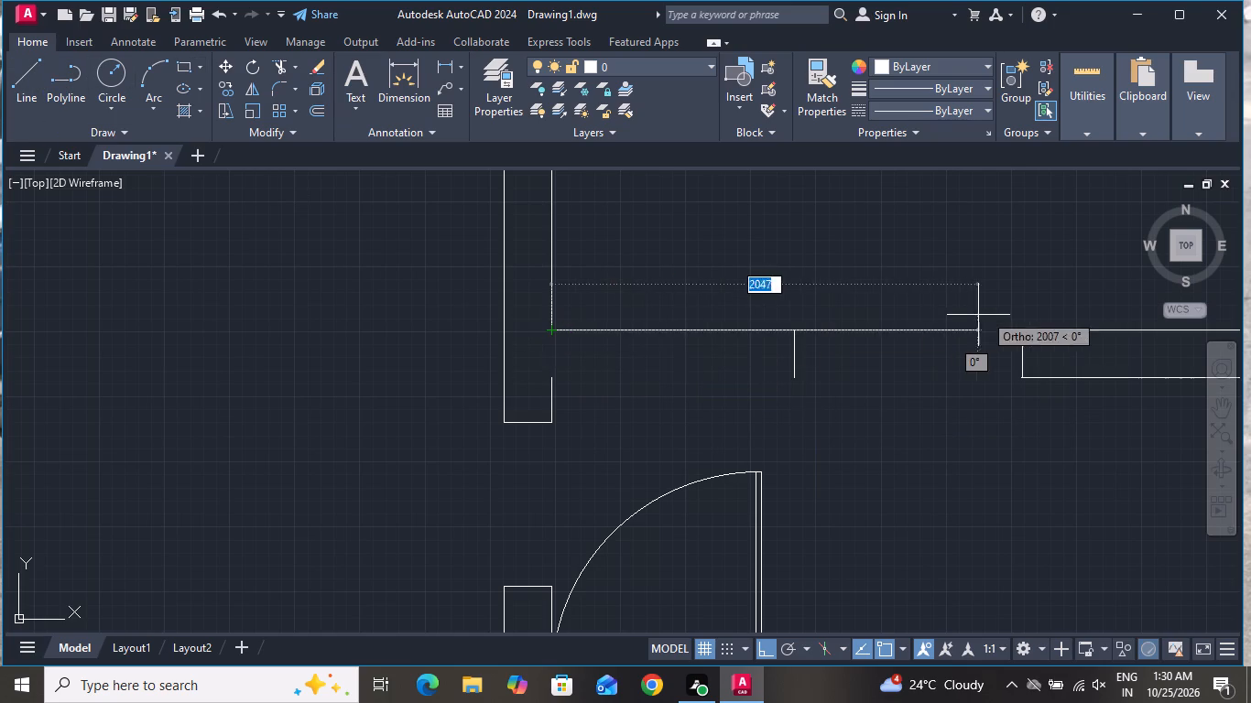
left_click(1024, 329)
right_click(1024, 329)
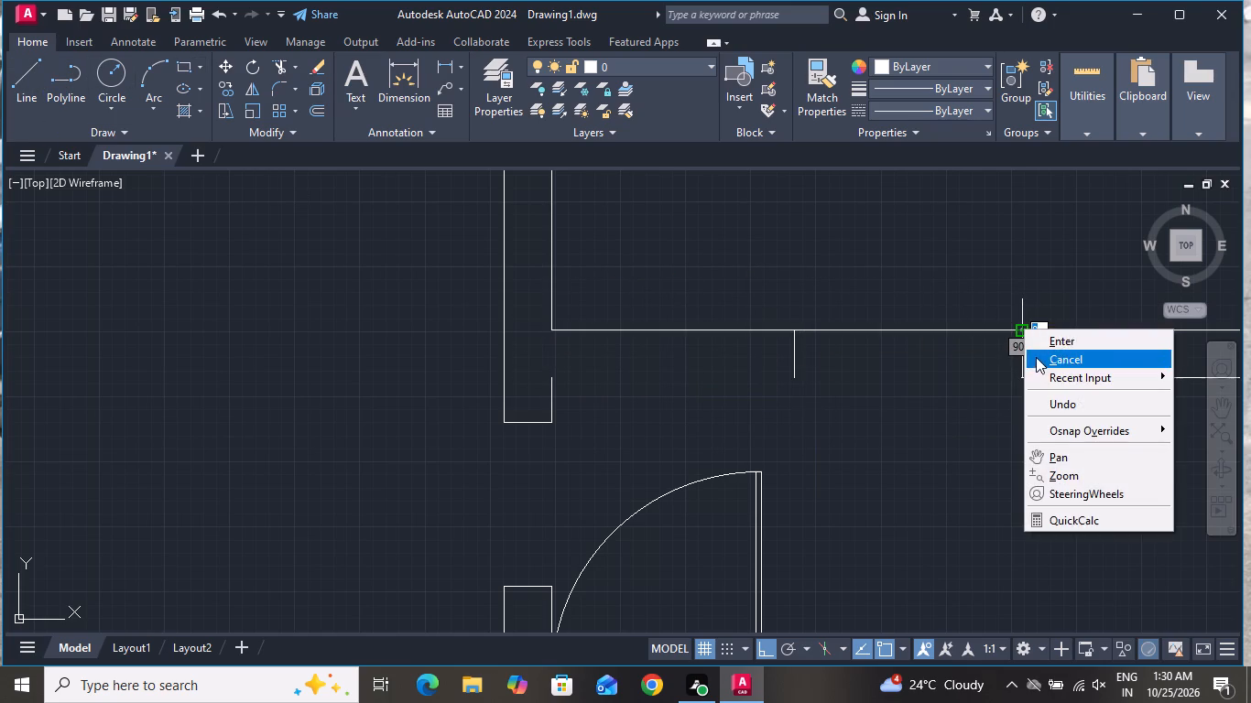
left_click(1036, 353)
Redraw the wall's south face from the vertical wall across to the remaining wall section east of the opening.
left_click(16, 87)
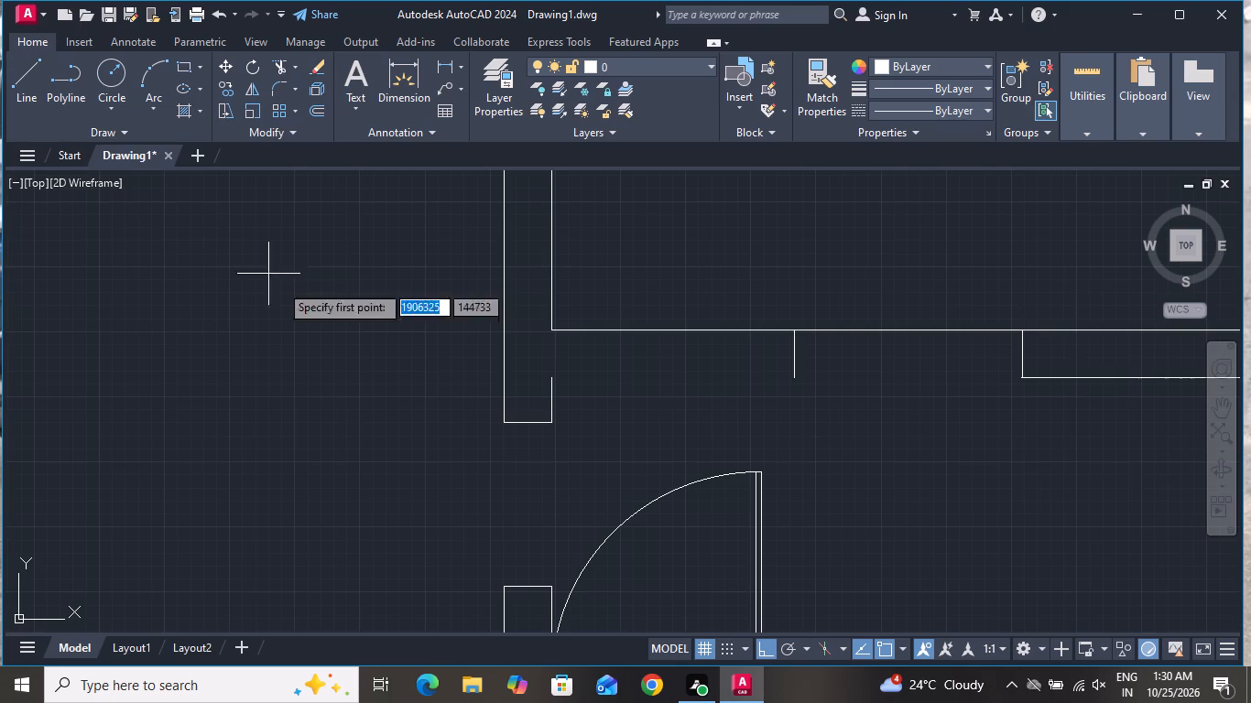
left_click(551, 376)
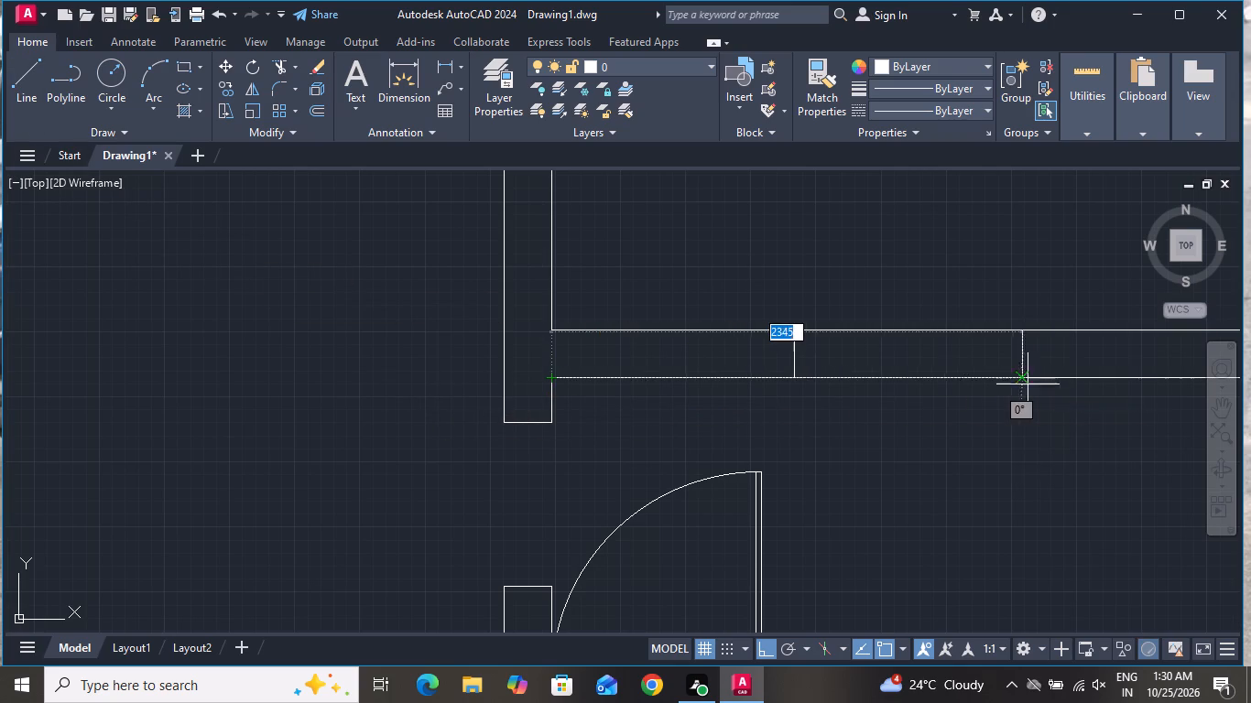
left_click(1021, 375)
right_click(1021, 383)
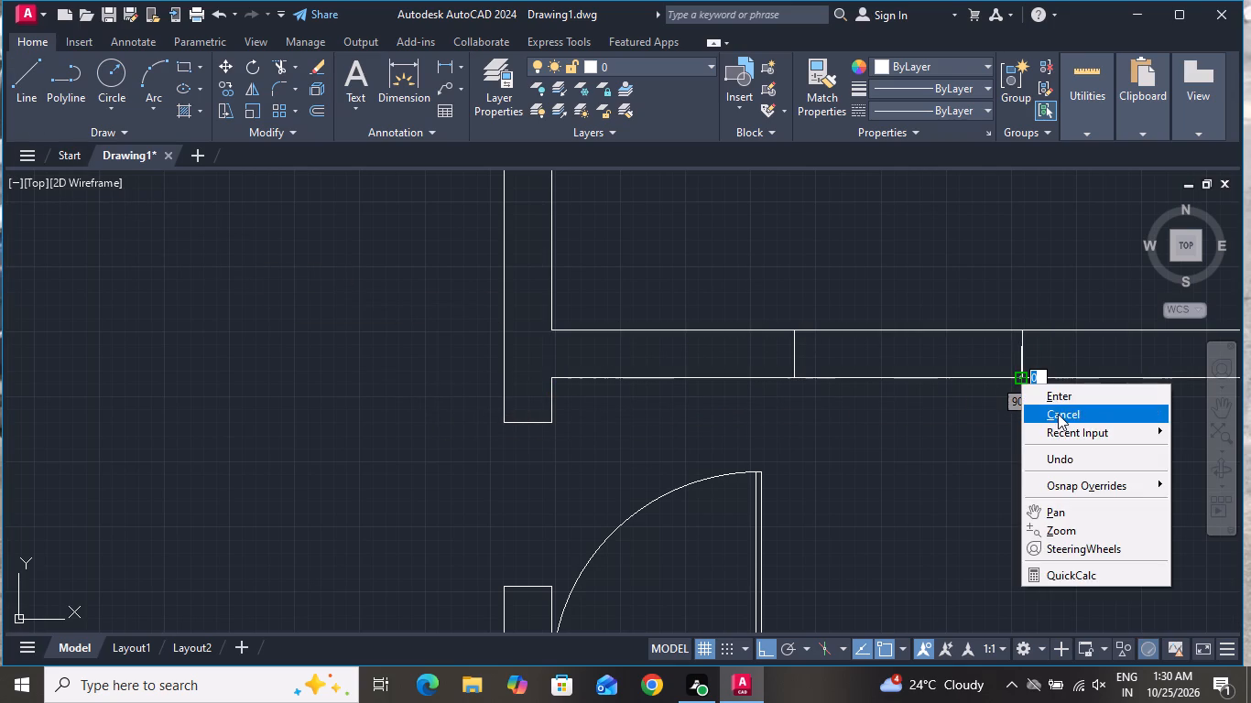
left_click(1058, 414)
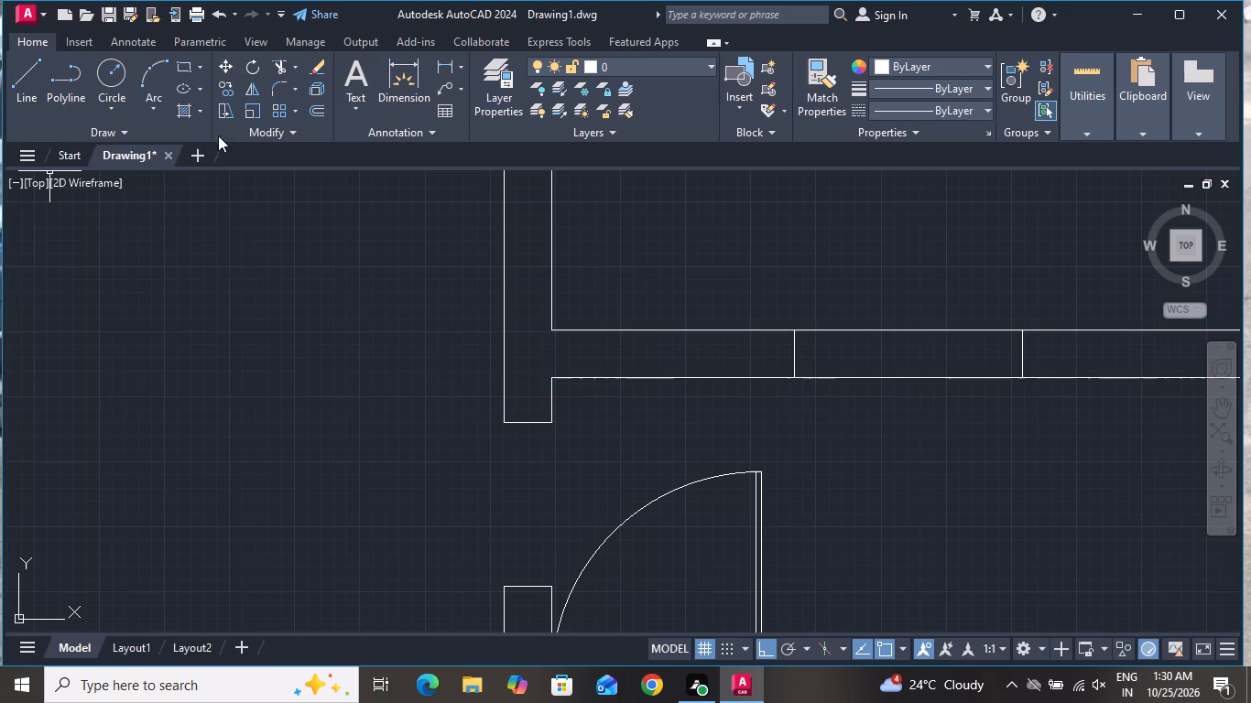
Trim away the two leftover jamb lines inside the rebuilt horizontal wall to make it continuous.
left_click(284, 64)
left_click(737, 363)
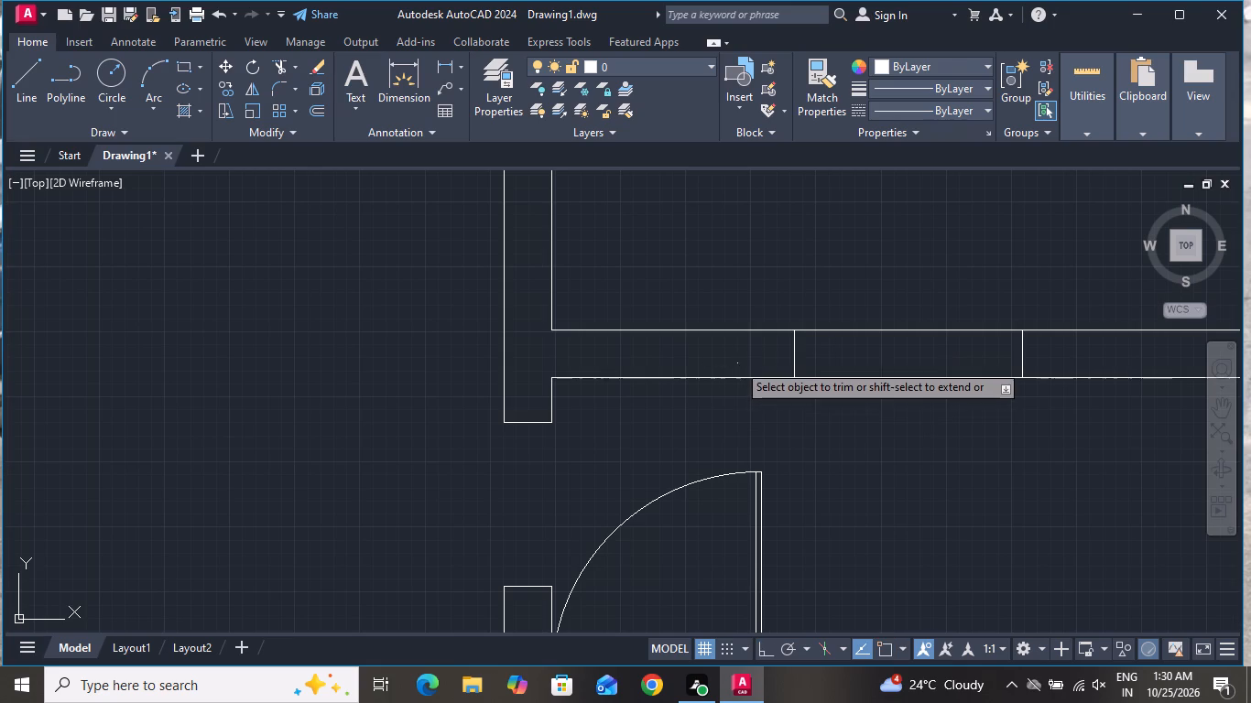
left_click(1109, 349)
scroll(675, 392, "down", 1)
scroll(596, 370, "down", 2)
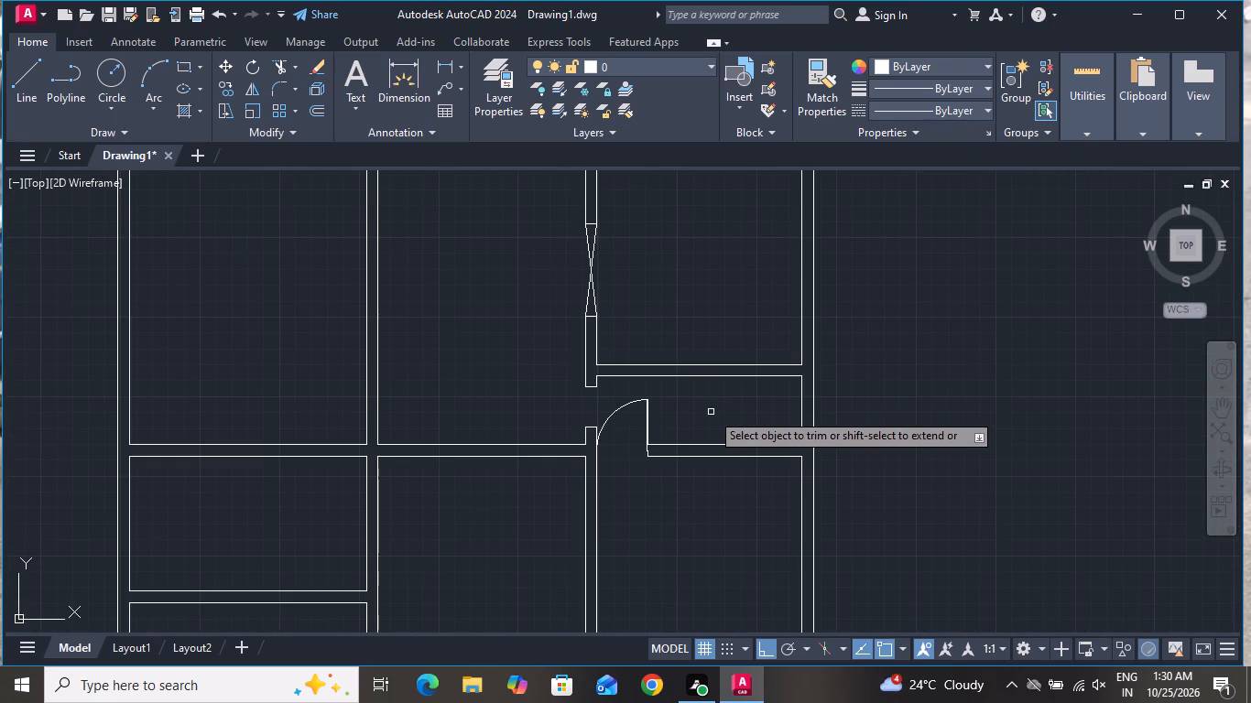
right_click(711, 412)
left_click(733, 438)
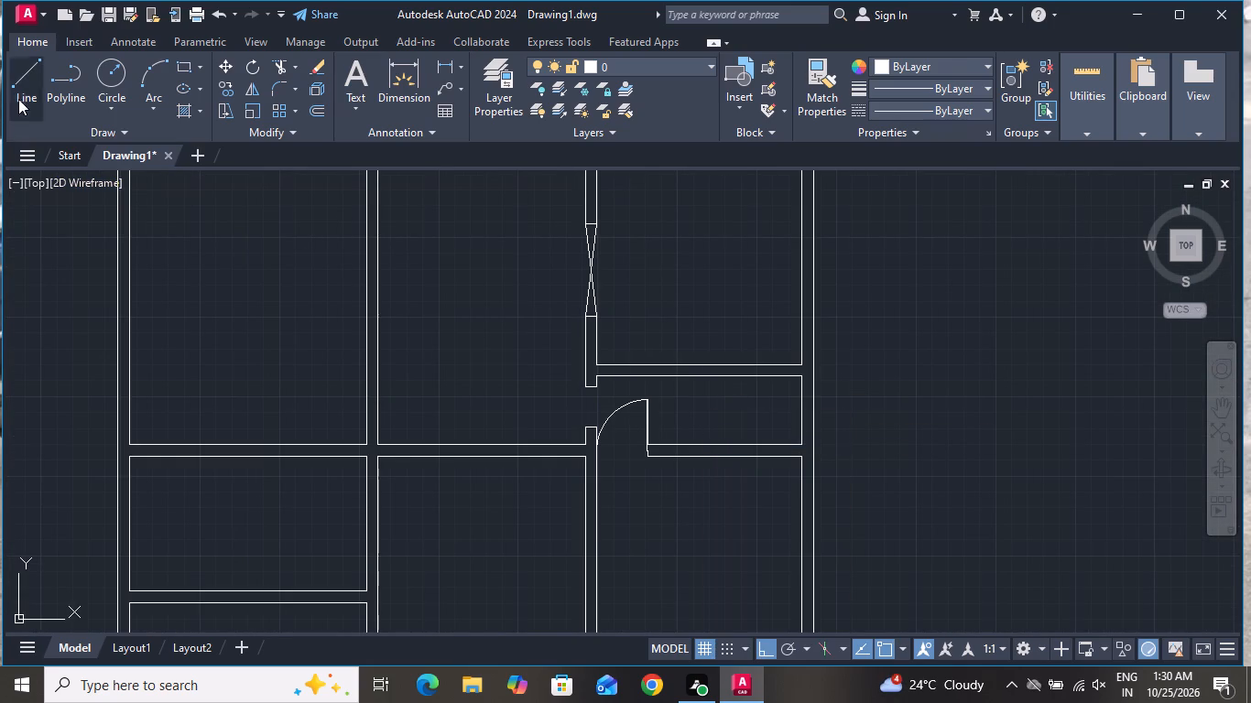
Start a new line near the east outer wall beside the narrow space north of the new door.
left_click(29, 89)
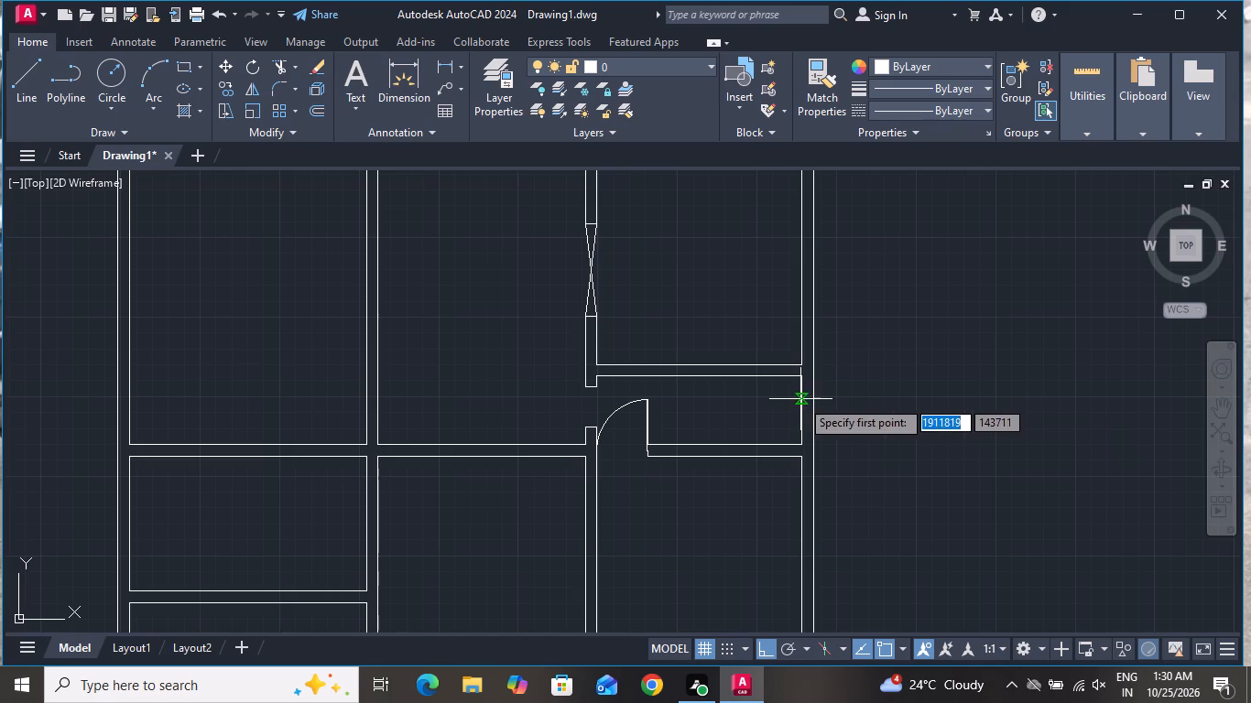
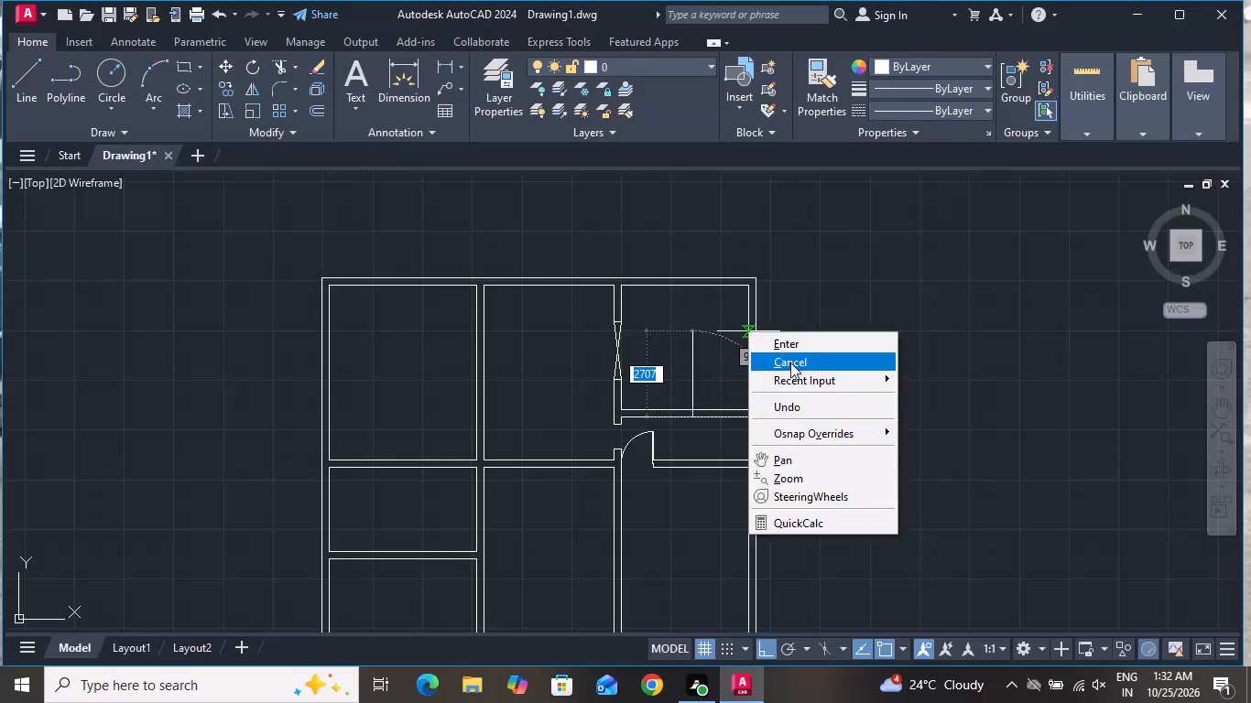
Insert a Door - Metric dynamic block into the north middle room, west of the window wall.
left_click(790, 363)
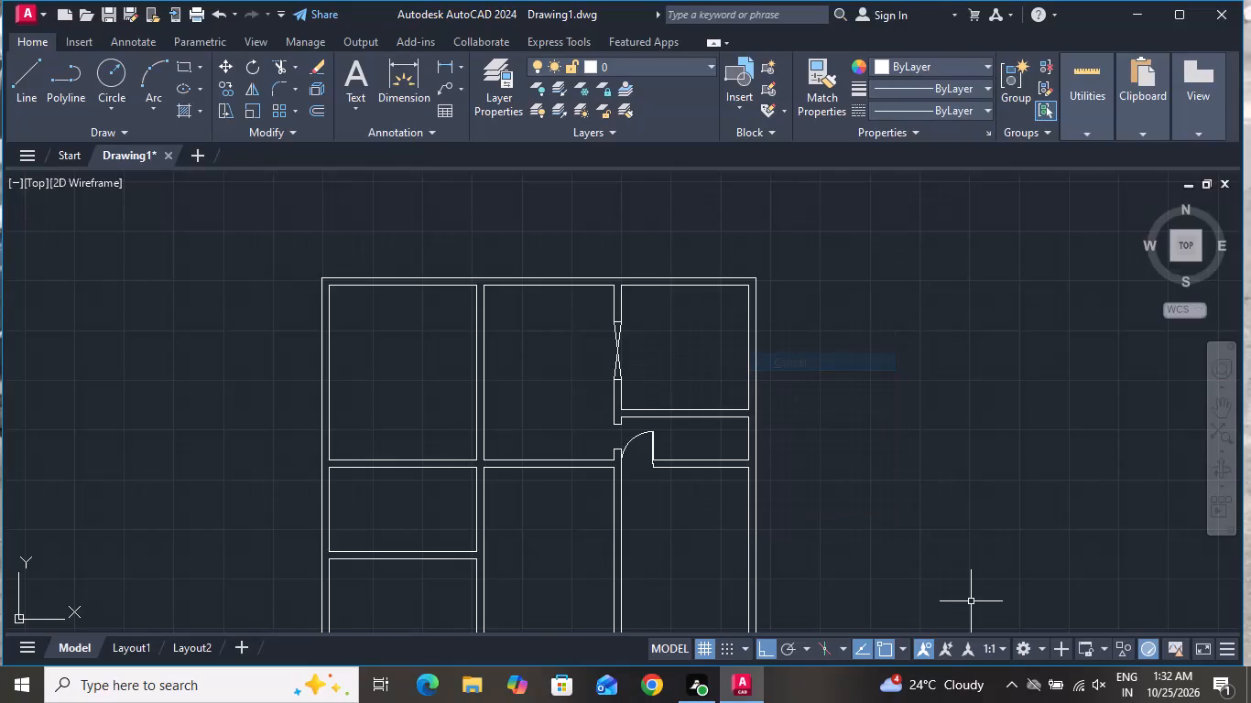
type("TP")
key("space")
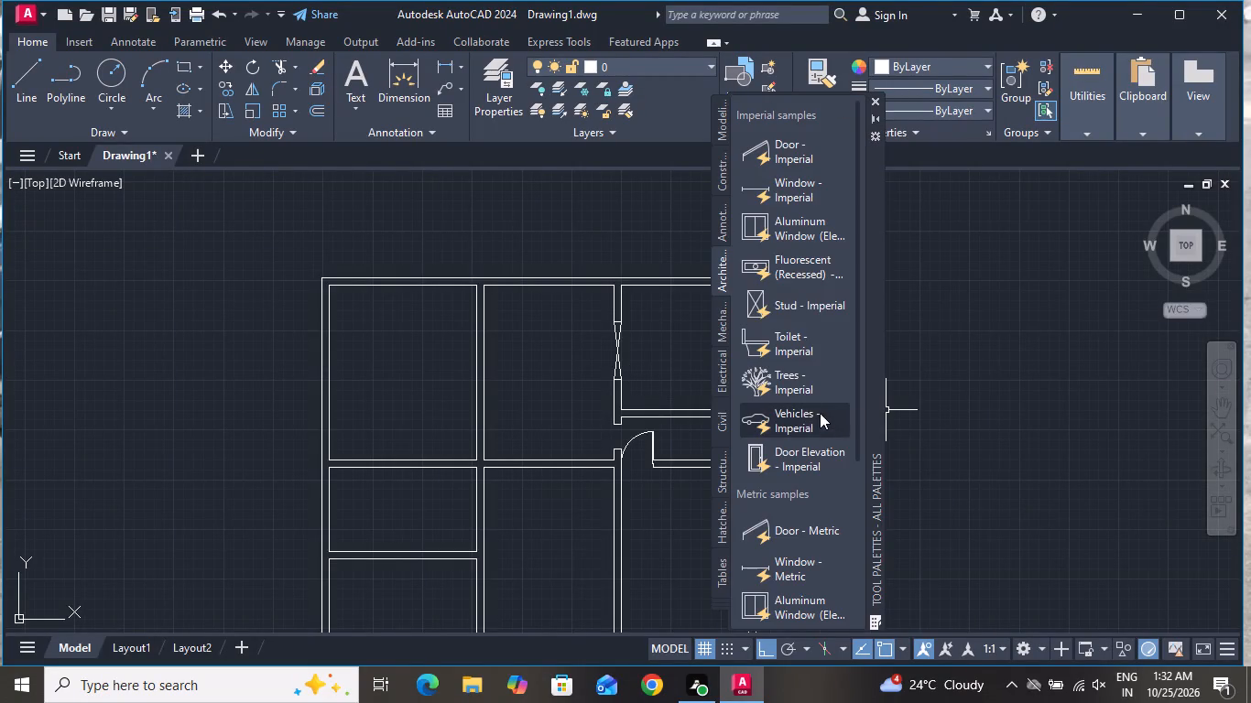
left_click_drag(768, 517, 725, 521)
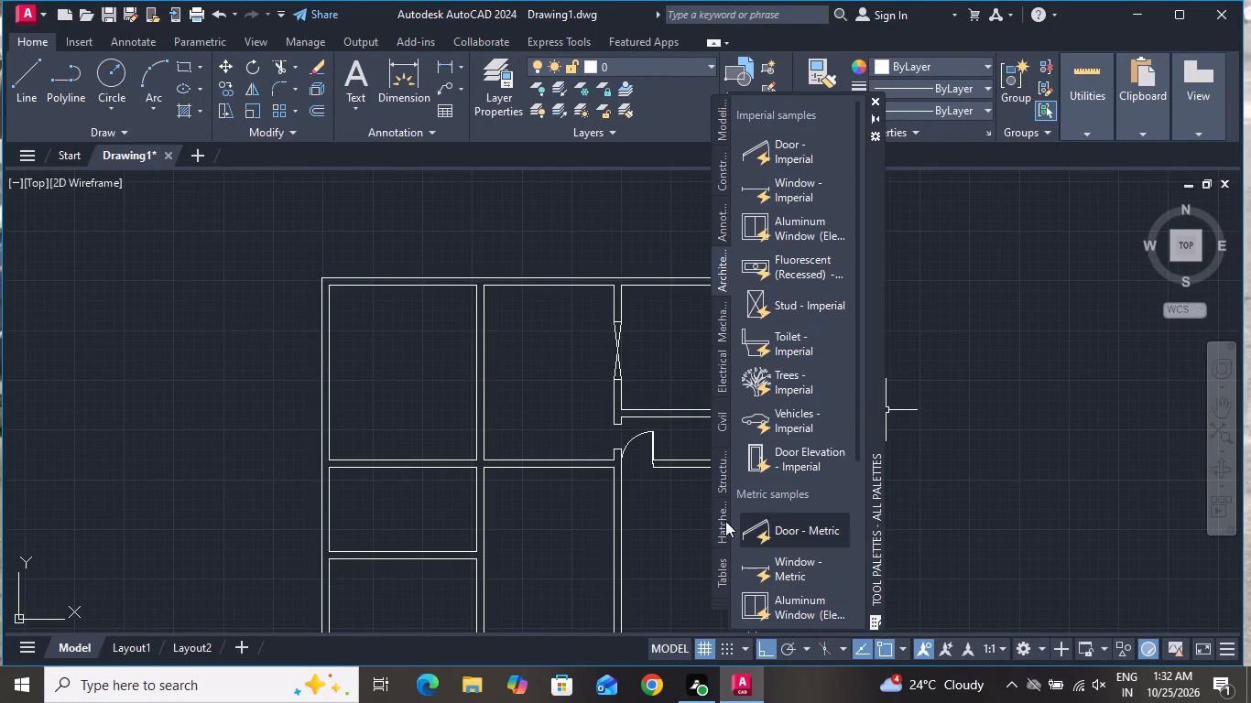
left_click_drag(725, 521, 690, 516)
left_click_drag(585, 449, 551, 384)
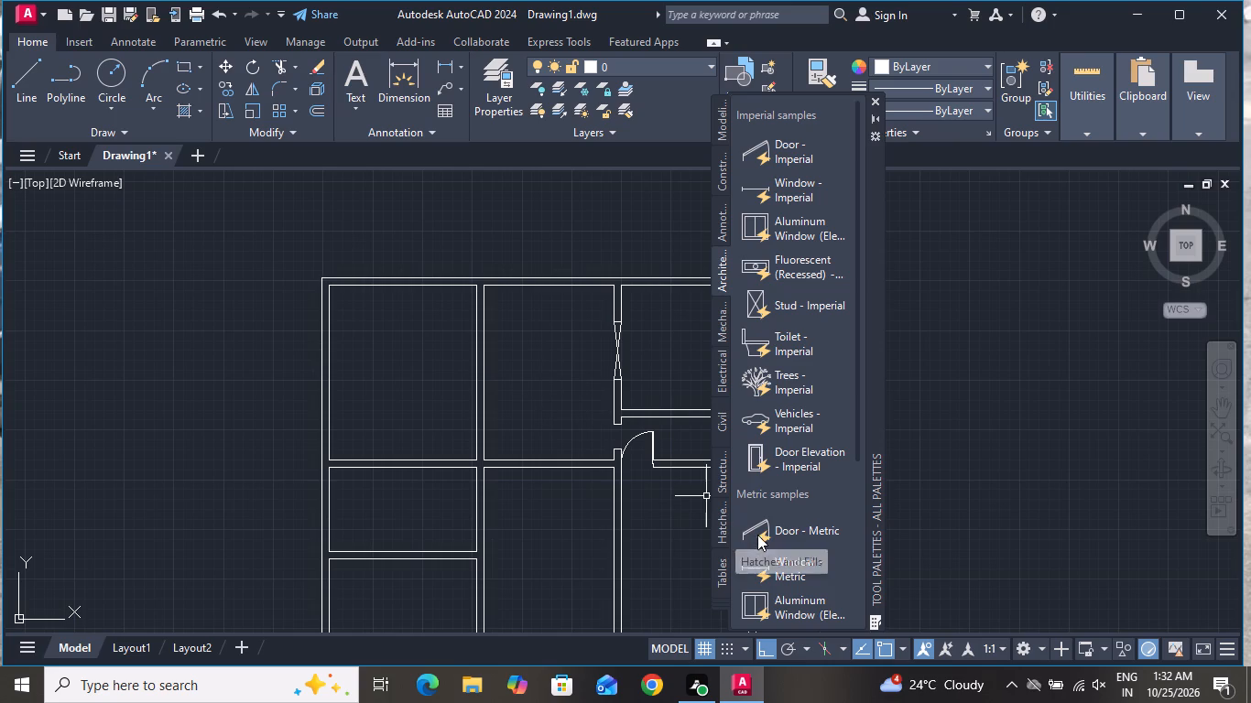
left_click(757, 533)
left_click(519, 396)
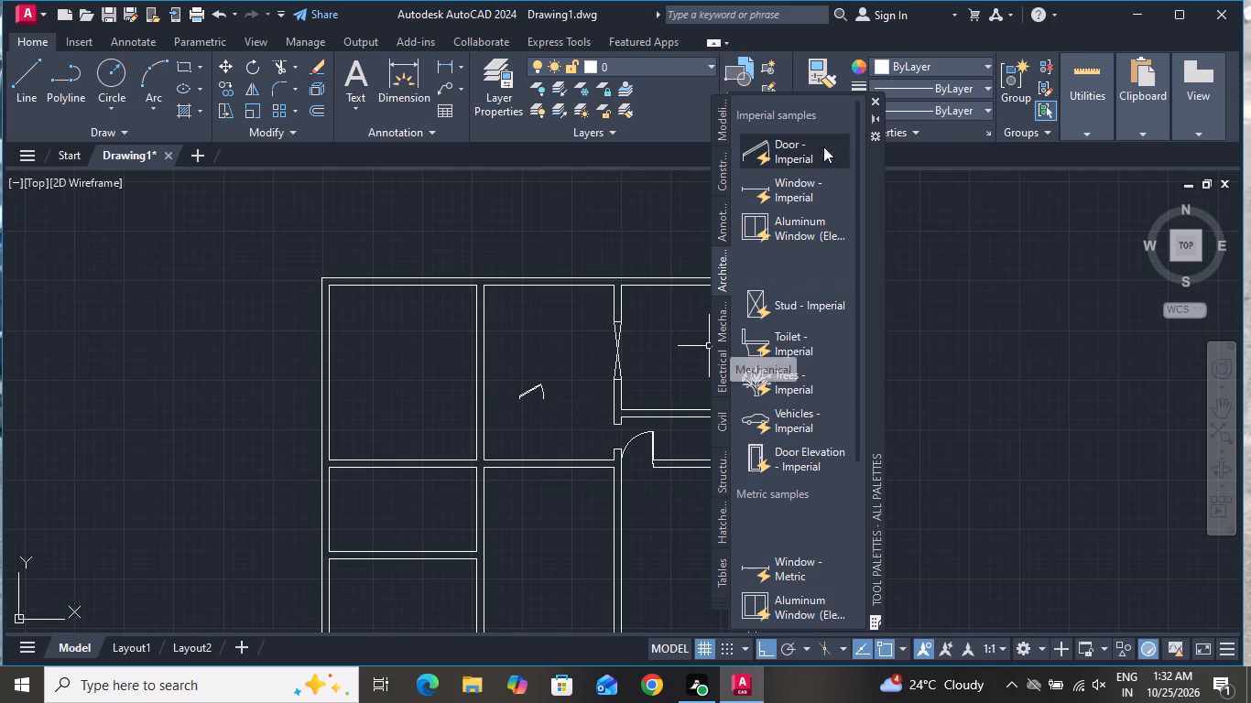
left_click(878, 101)
Set the inserted door block in the north middle room to Open 90°.
scroll(526, 394, "up", 2)
left_click(526, 391)
left_click(495, 365)
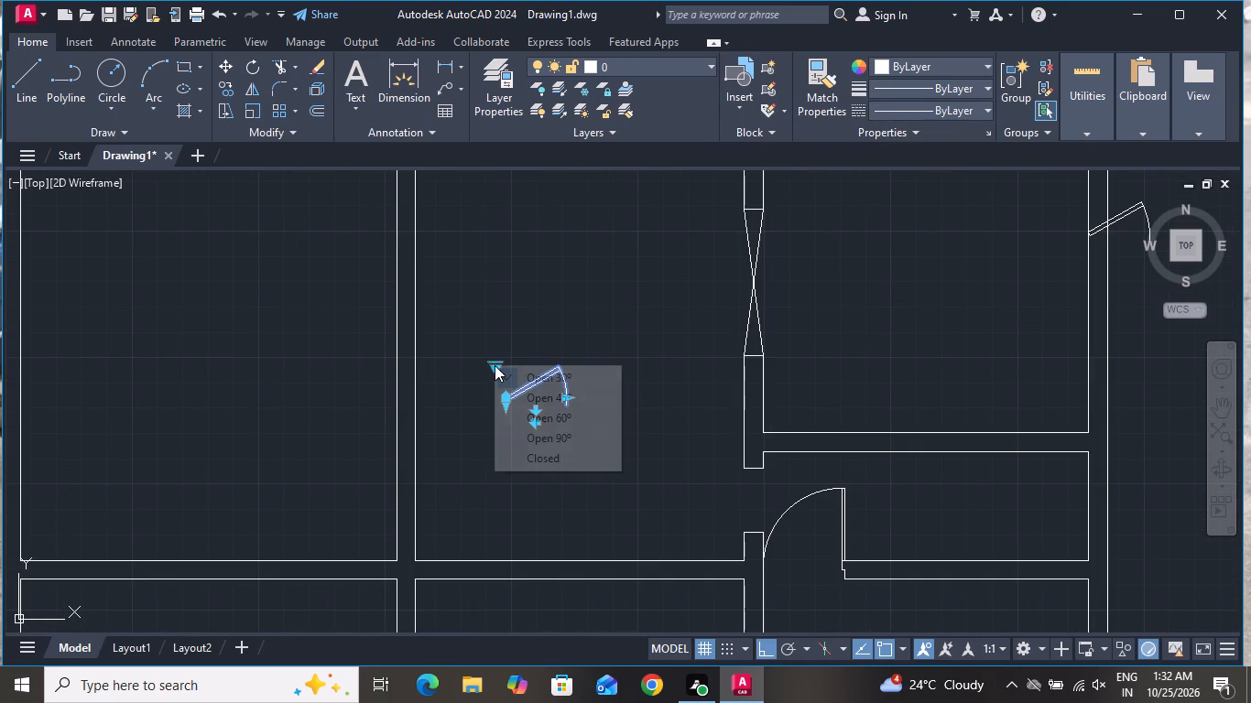
left_click(520, 446)
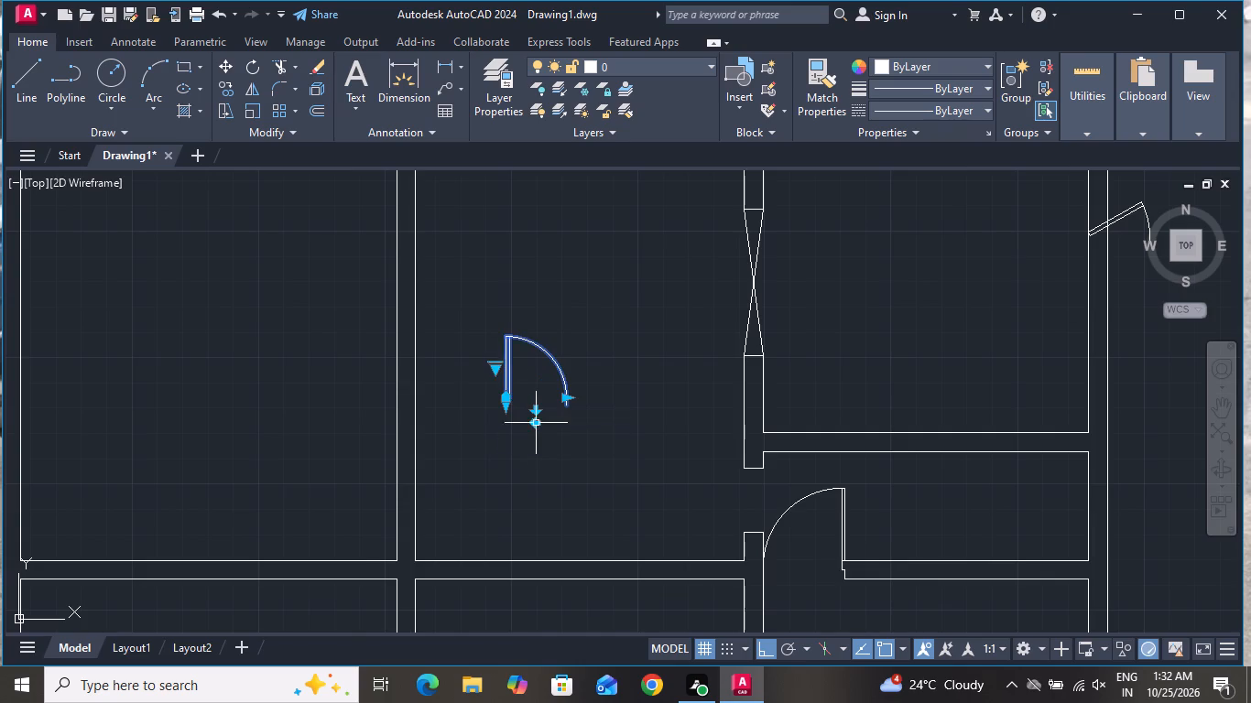
Mirror the door block about a vertical line through its hinge, keeping the original.
scroll(541, 425, "down", 2)
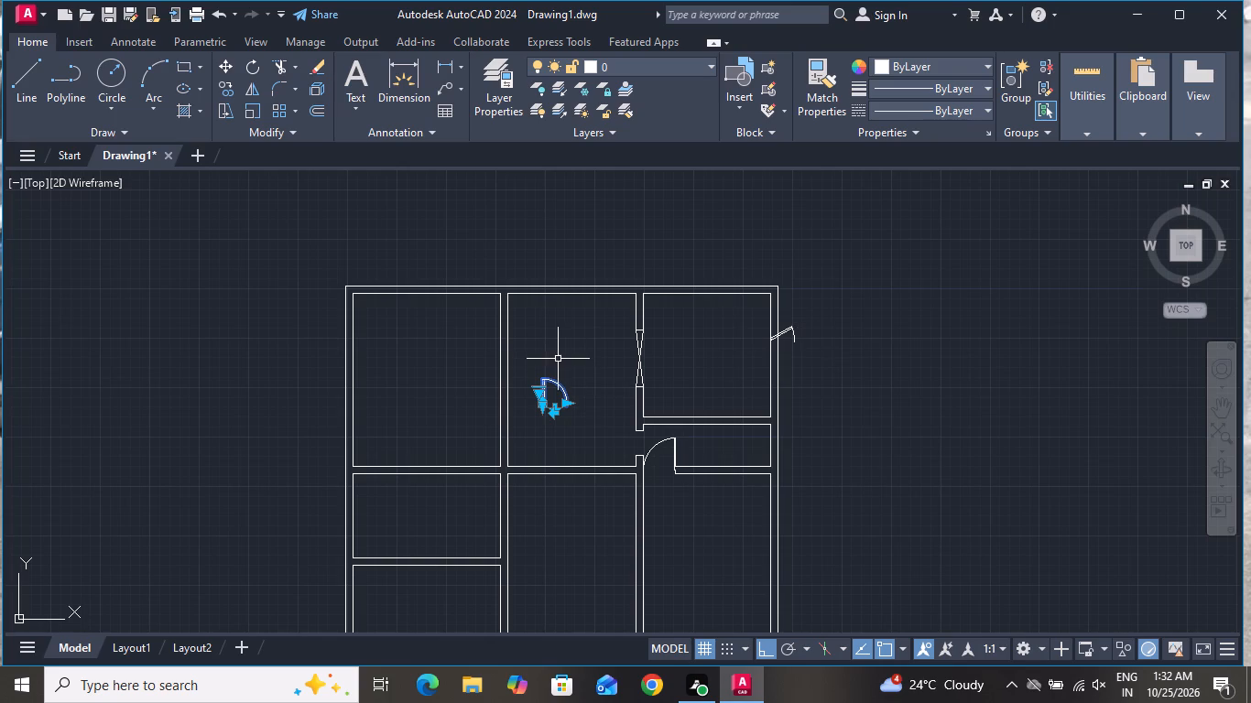
scroll(571, 401, "up", 1)
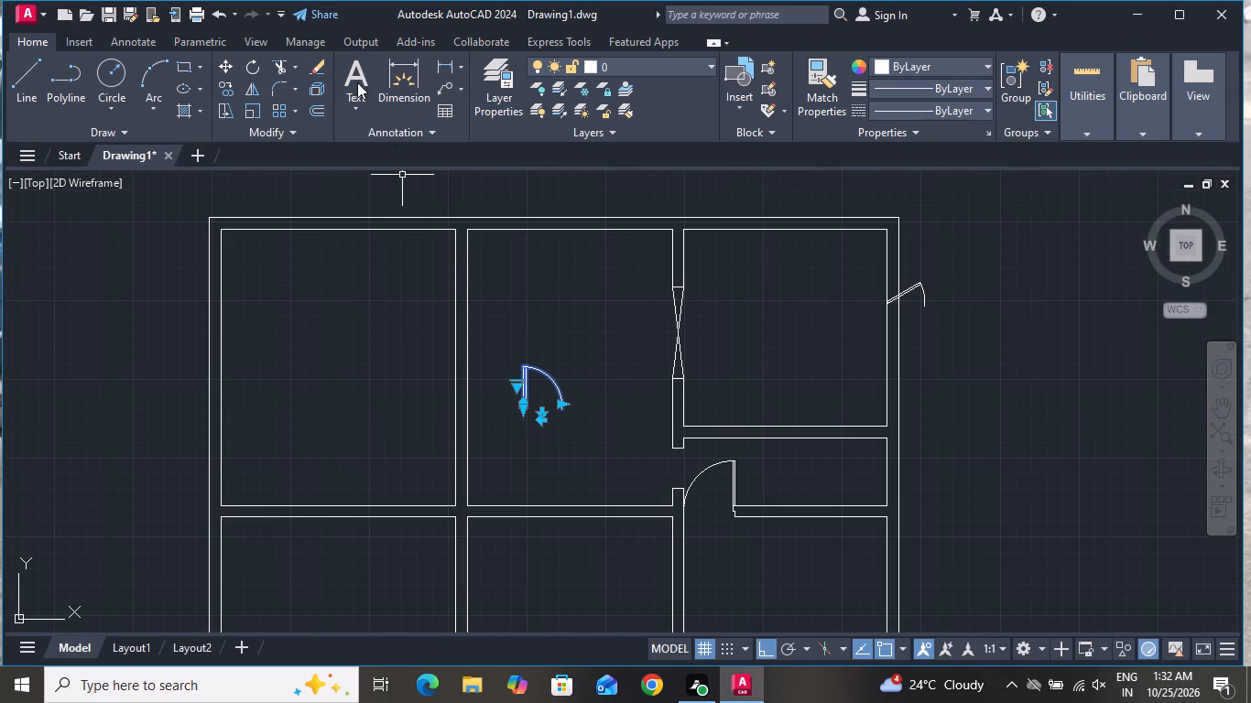
type("MI")
key("space")
scroll(495, 416, "up", 2)
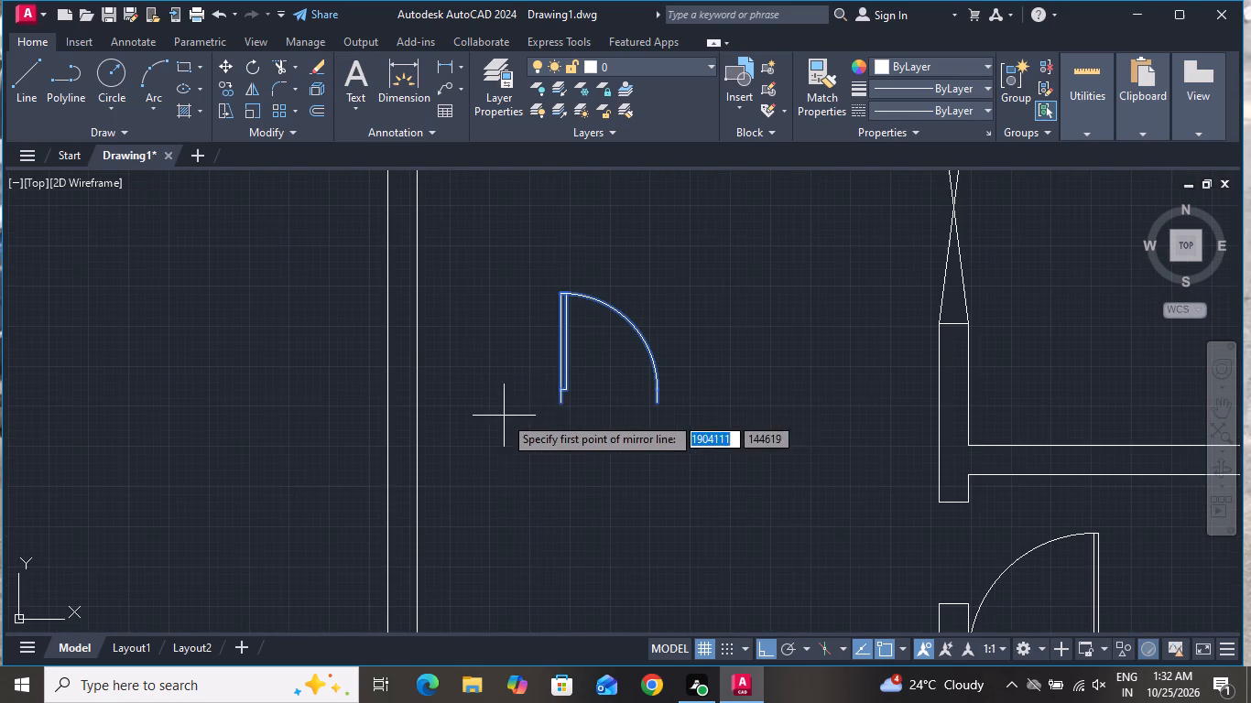
left_click(555, 404)
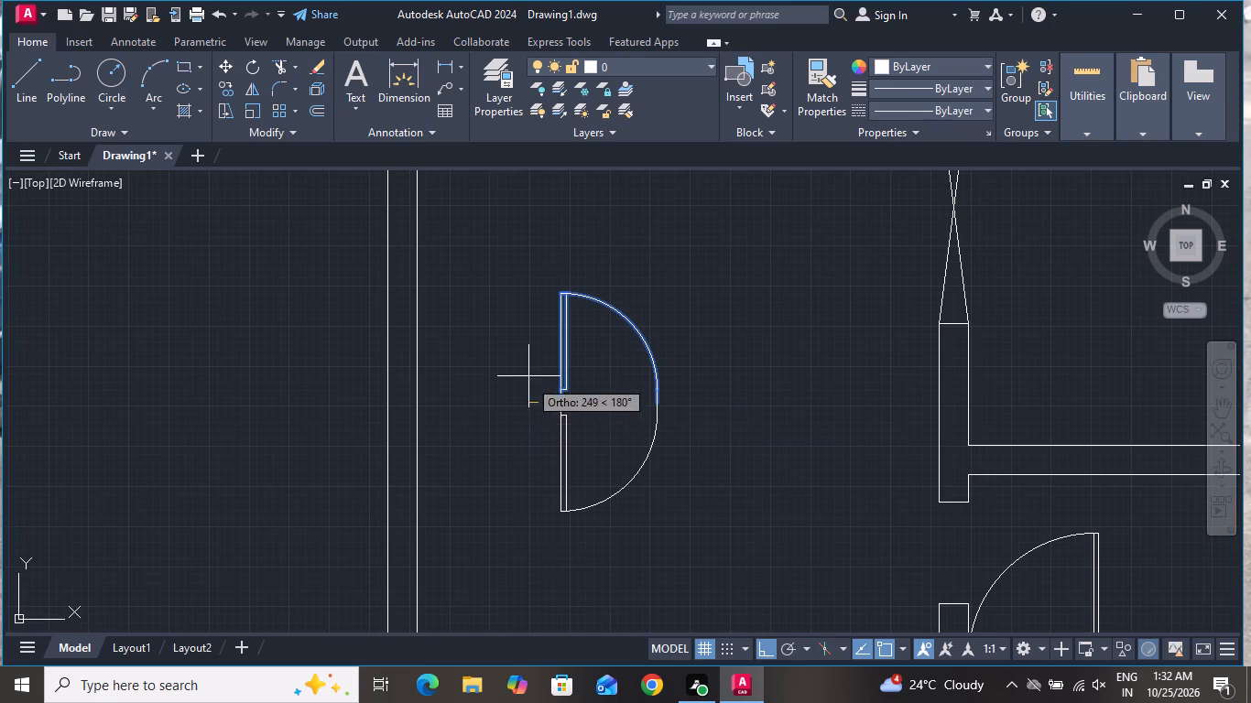
left_click(562, 253)
scroll(566, 251, "down", 2)
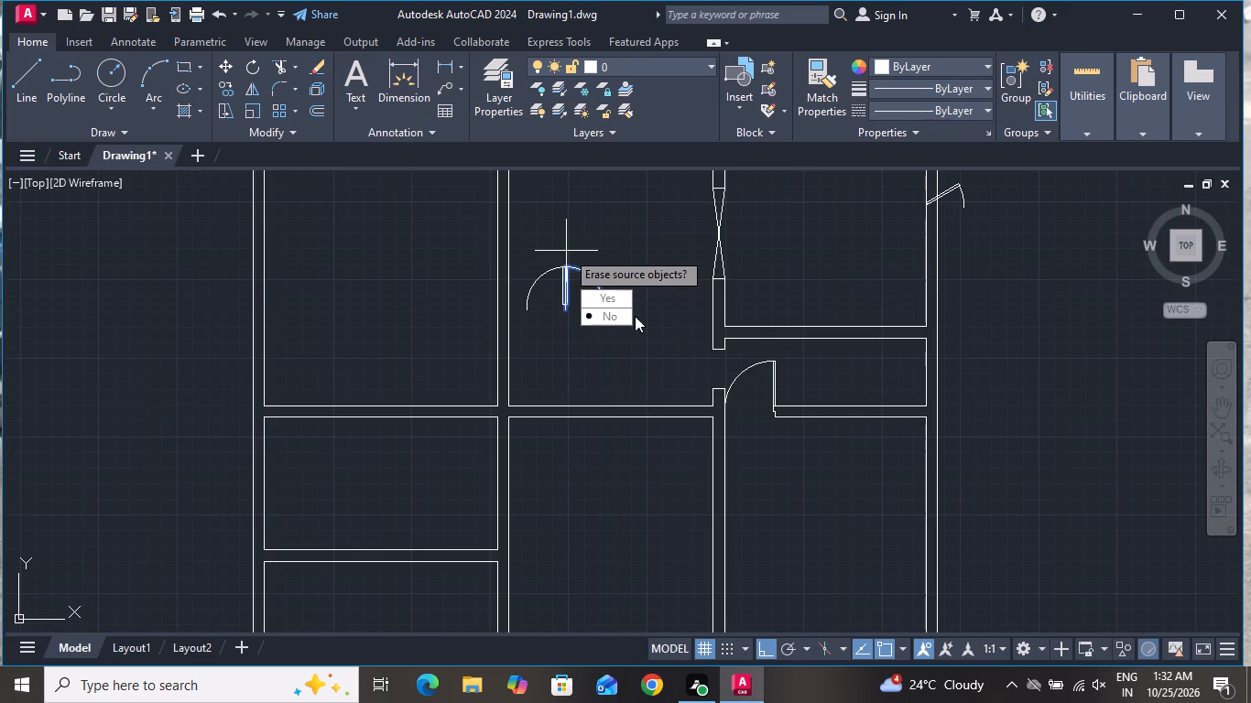
left_click_drag(631, 313, 562, 253)
Erase the old door leaf and swing arc at the opening in the narrow space's south wall.
scroll(797, 379, "up", 2)
left_click(792, 349)
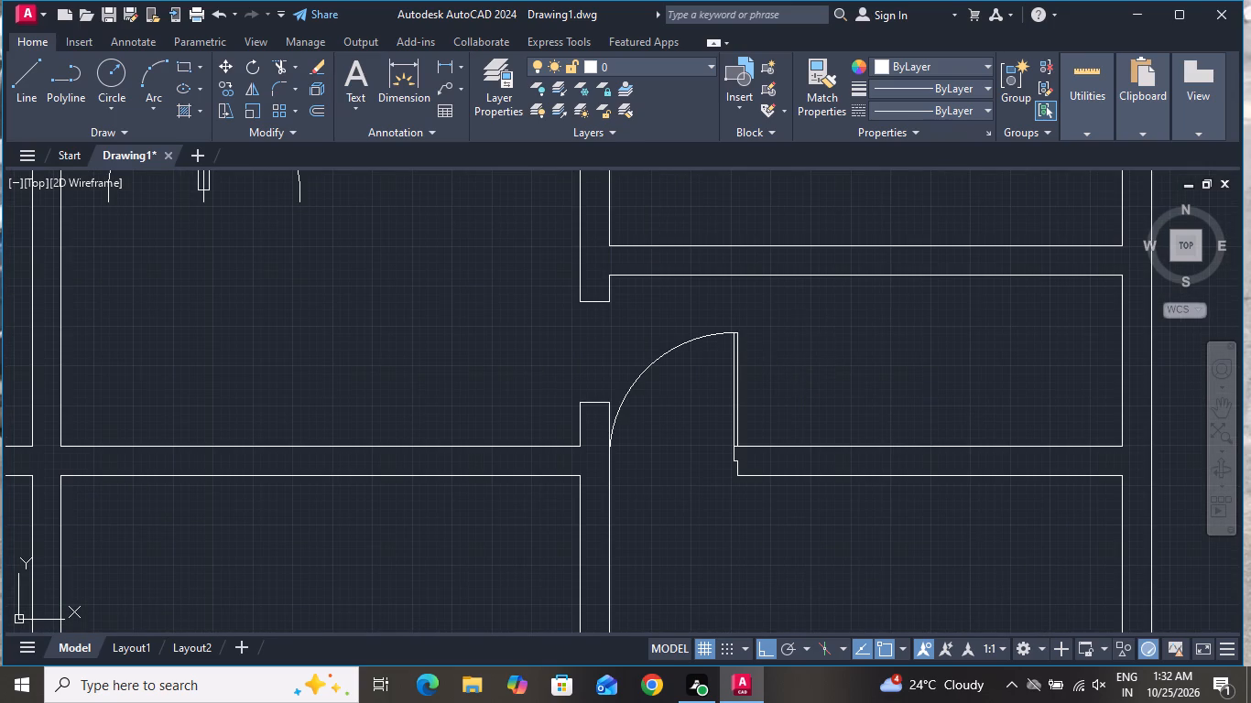
left_click(638, 351)
key("Delete")
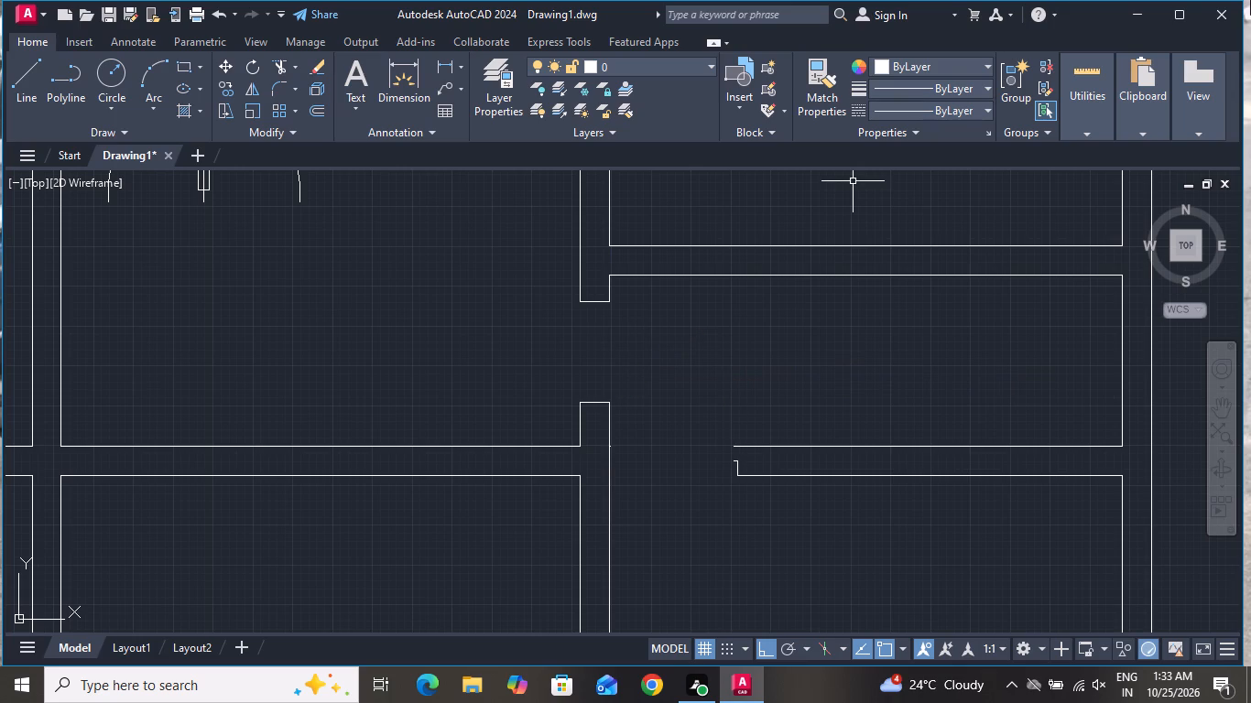
Extend both faces of the narrow space's south wall west across the door opening to the vertical wall.
type("EX")
key("space")
key("space")
left_click(919, 388)
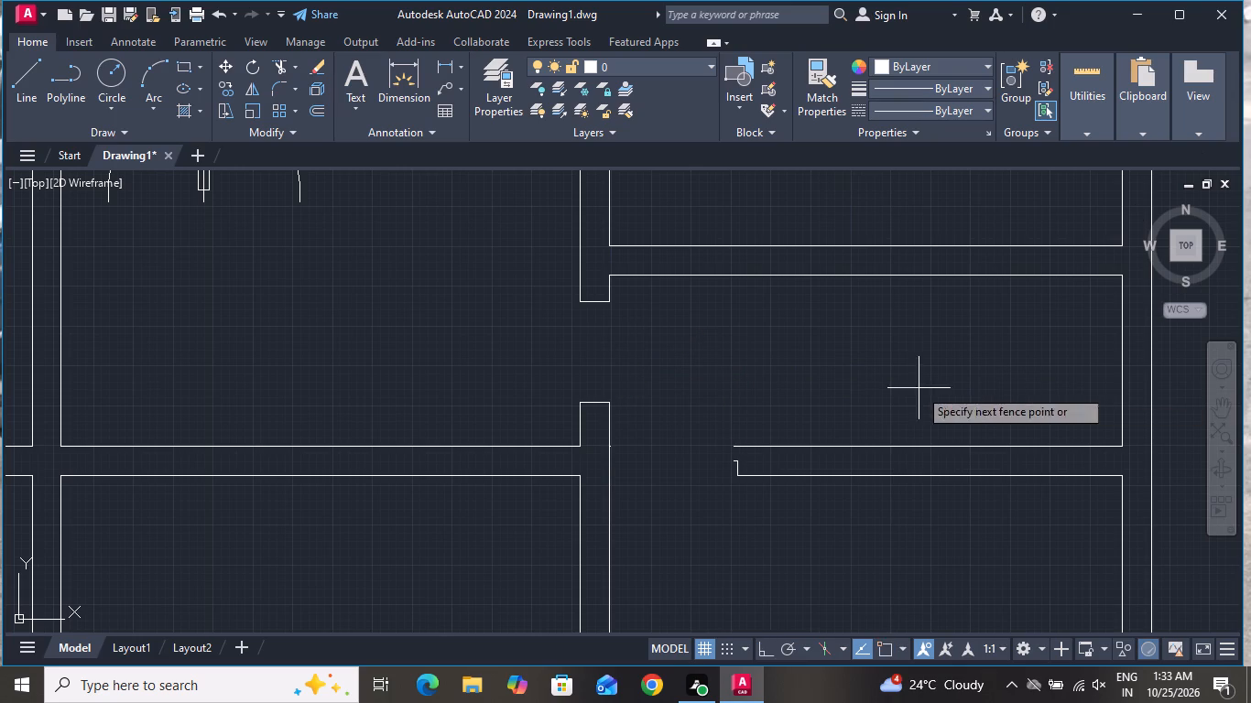
left_click(860, 519)
right_click(717, 399)
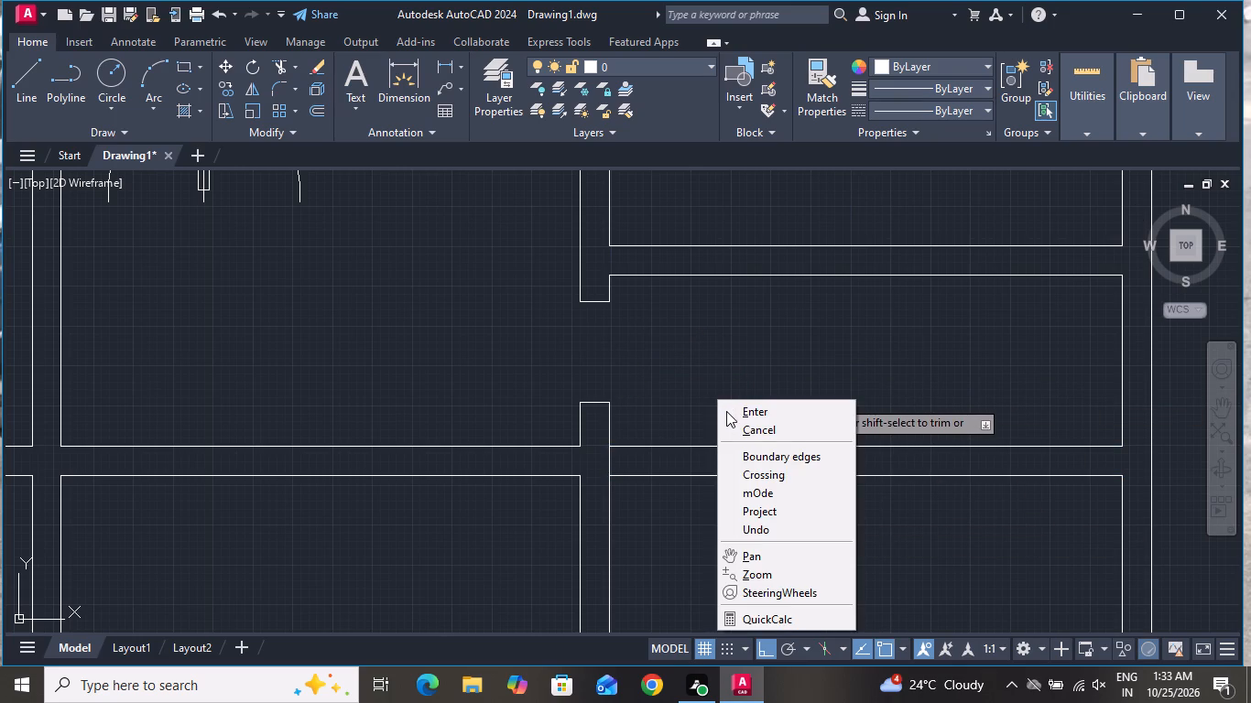
left_click(726, 415)
Erase the leftover jamb line inside the closed-up south wall of the narrow space.
left_click(736, 470)
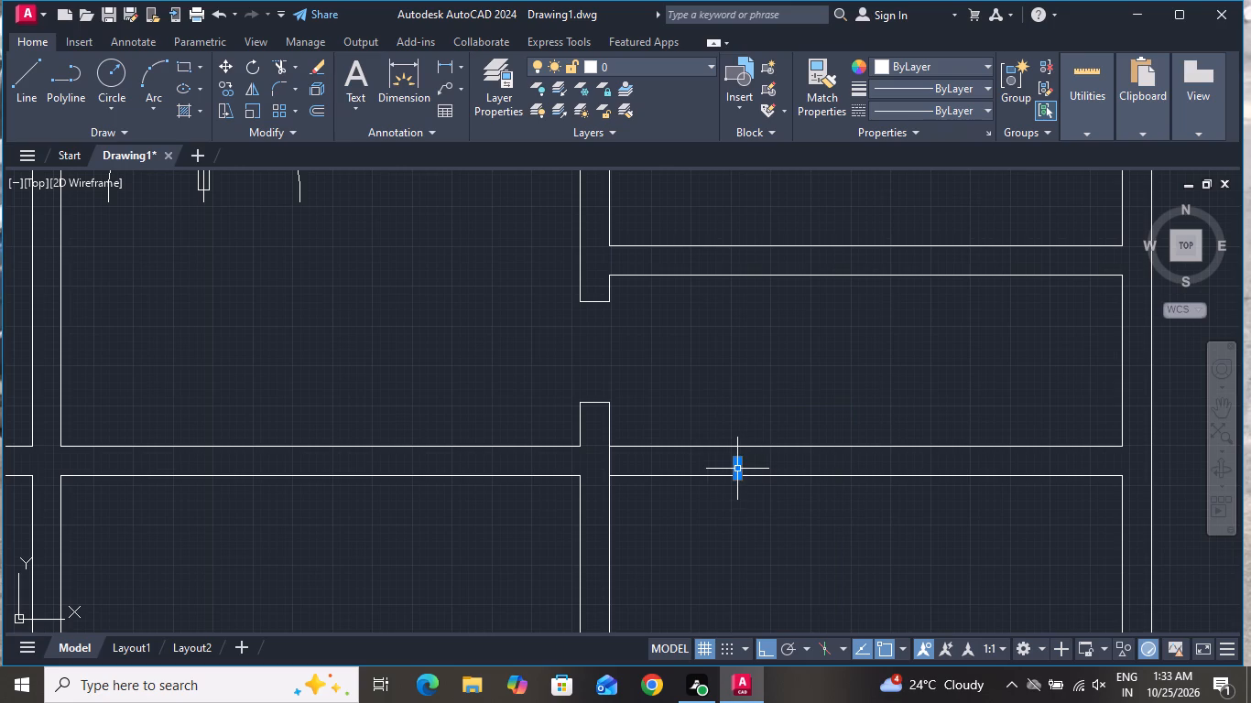
key("Delete")
Try to move the mirrored door copy from its hinge point to the vertical wall's opening beside the narrow space.
scroll(711, 566, "down", 2)
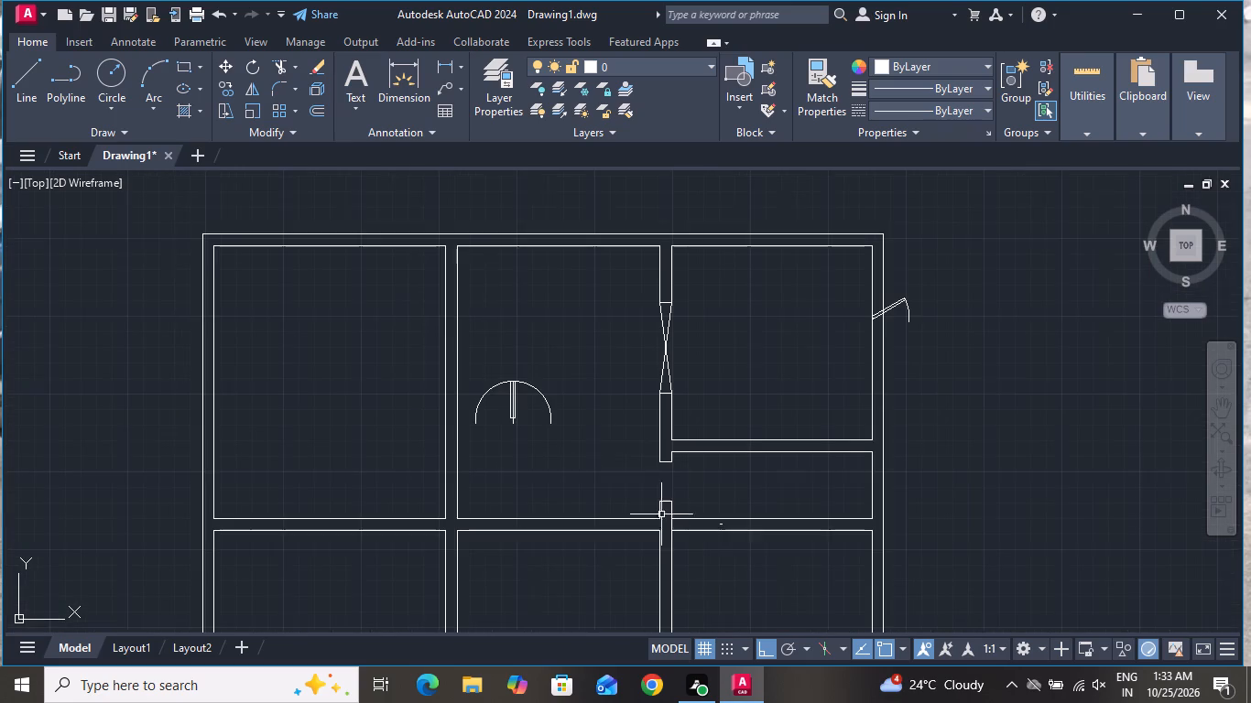
scroll(490, 387, "up", 2)
left_click(490, 387)
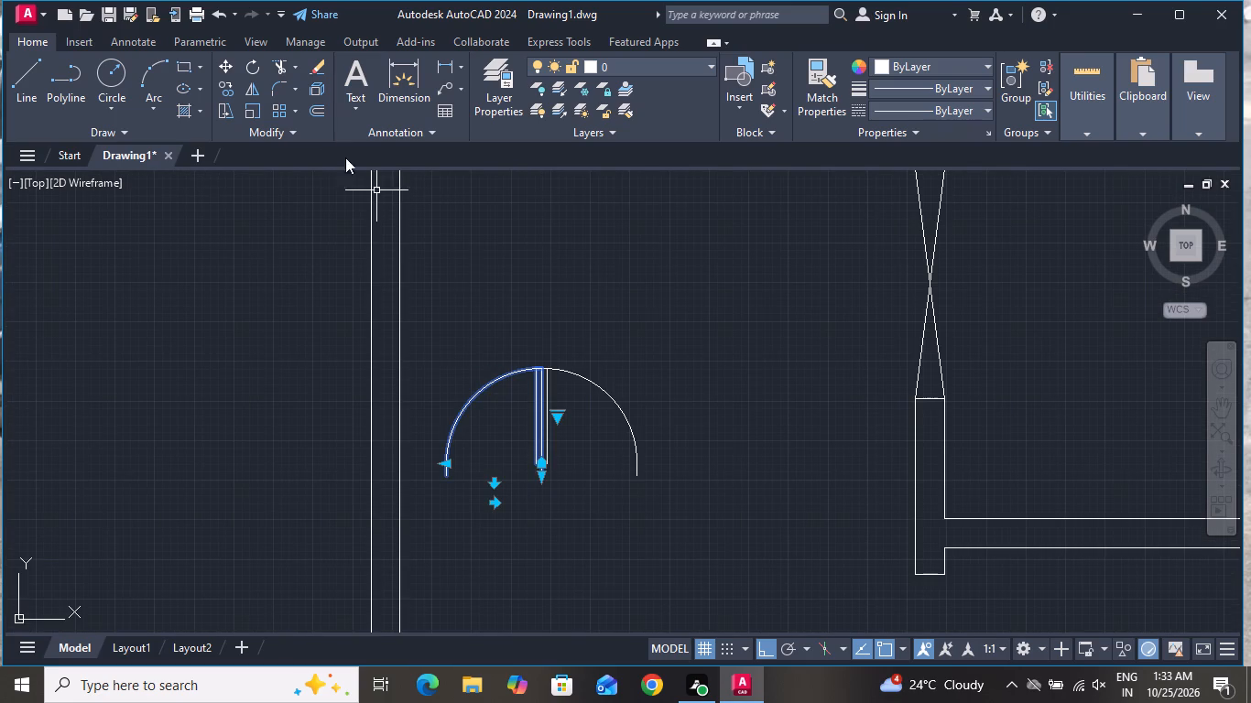
left_click(217, 70)
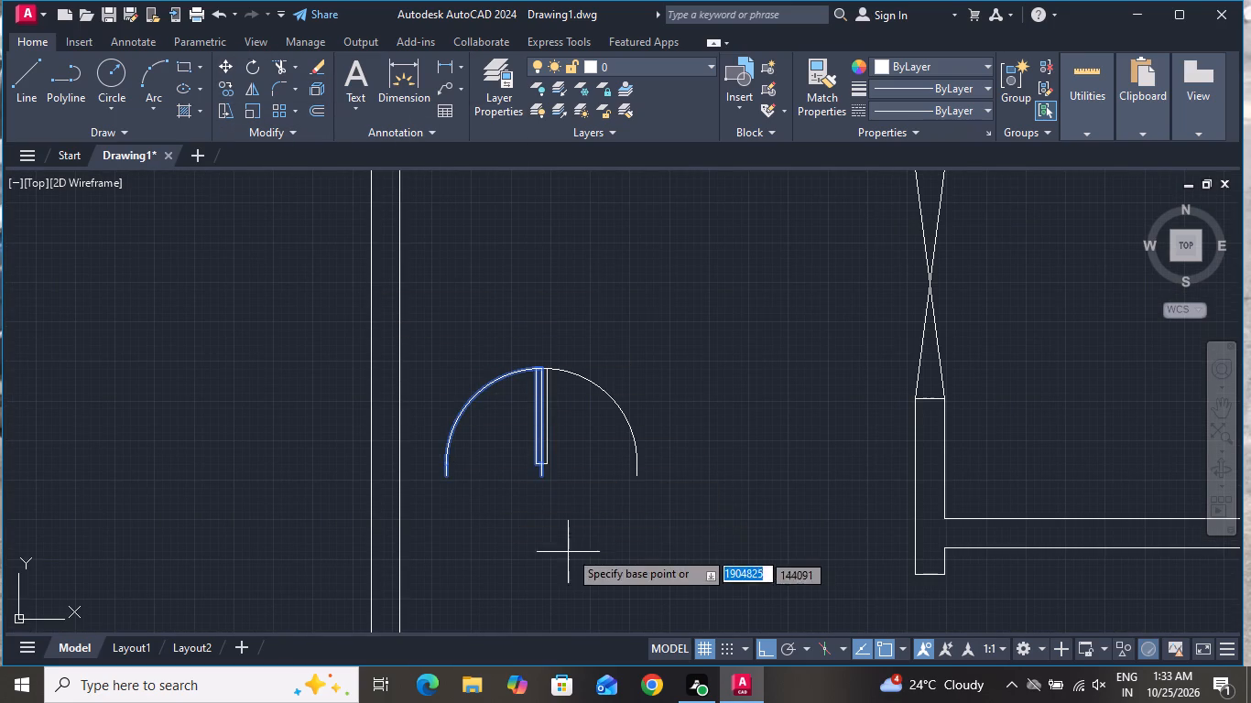
left_click(540, 469)
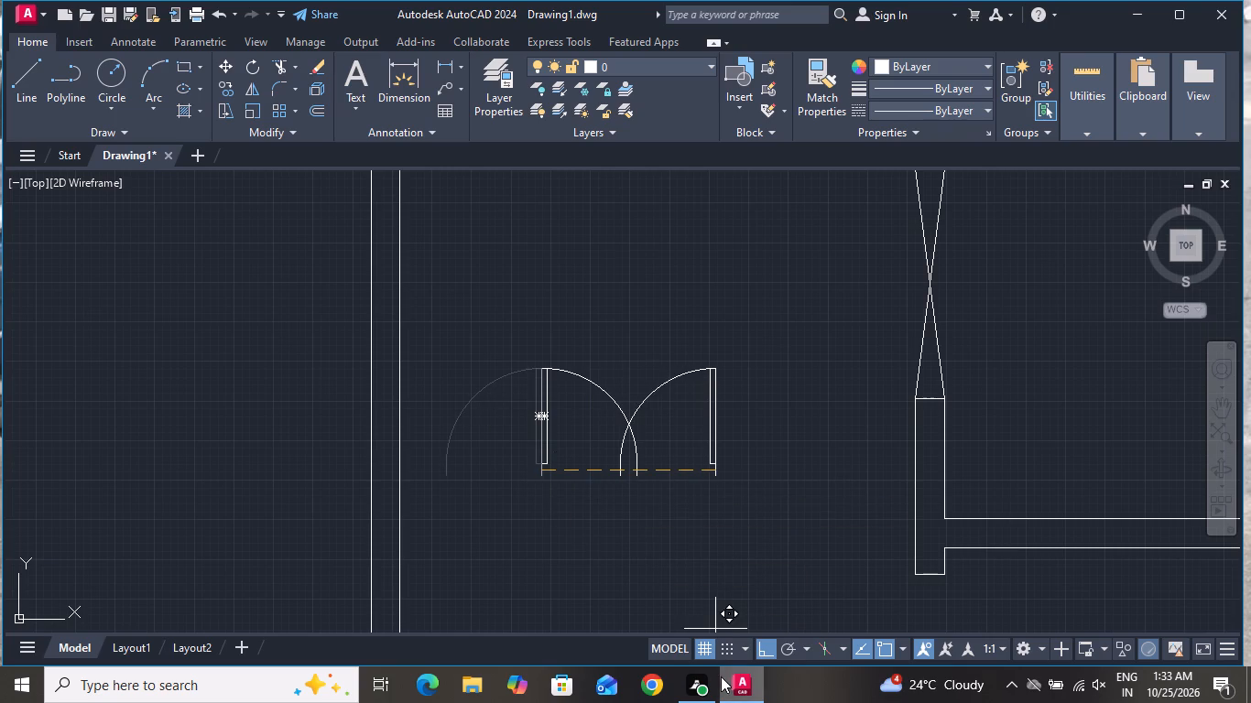
left_click(761, 663)
left_click(773, 653)
scroll(713, 470, "down", 1)
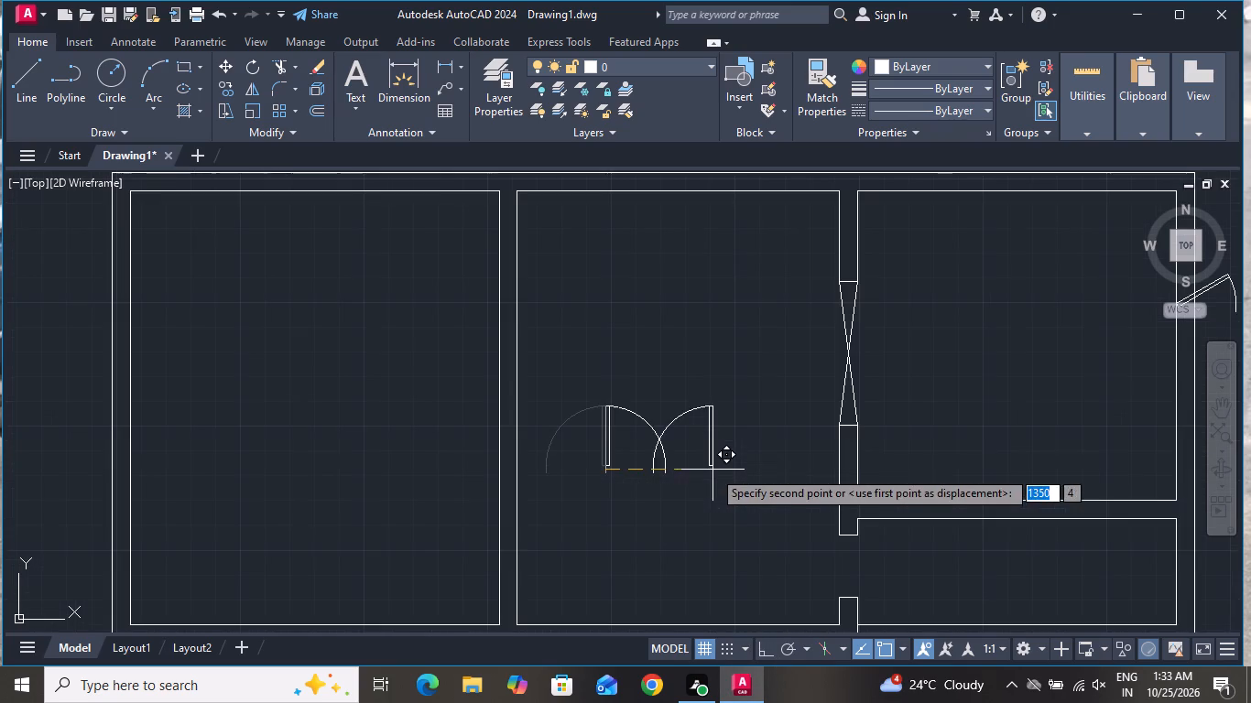
scroll(723, 453, "down", 1)
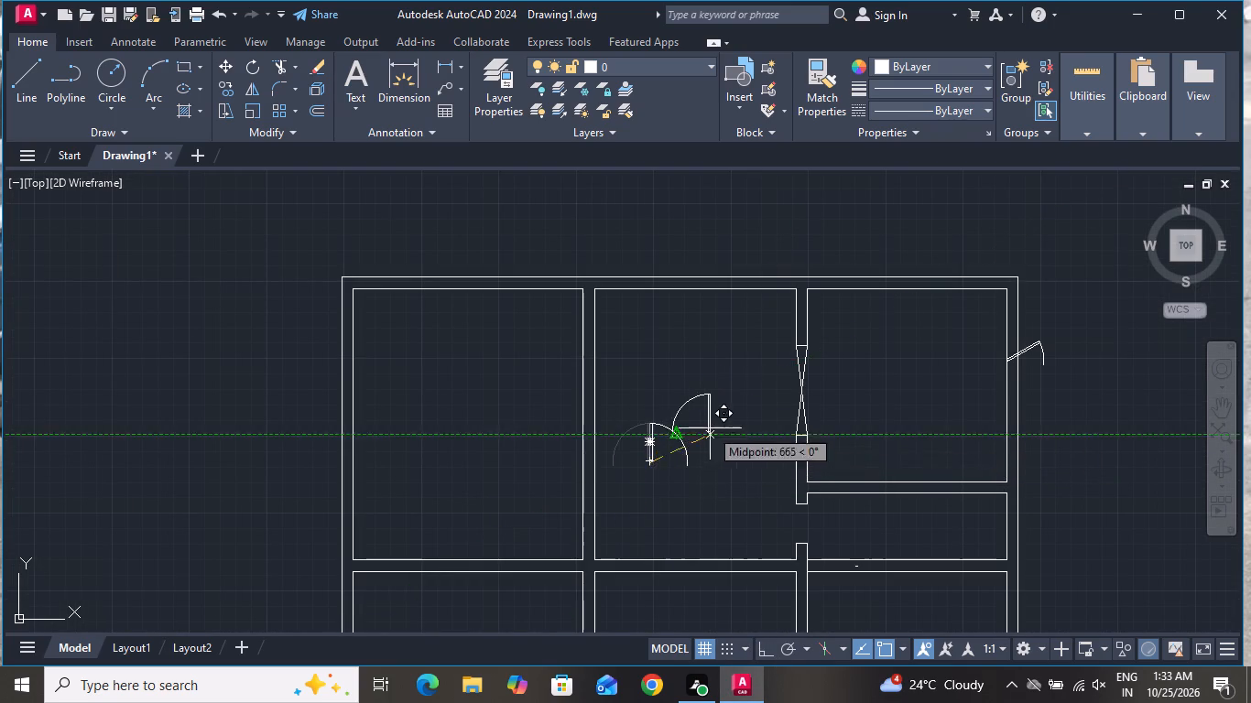
scroll(711, 400, "down", 1)
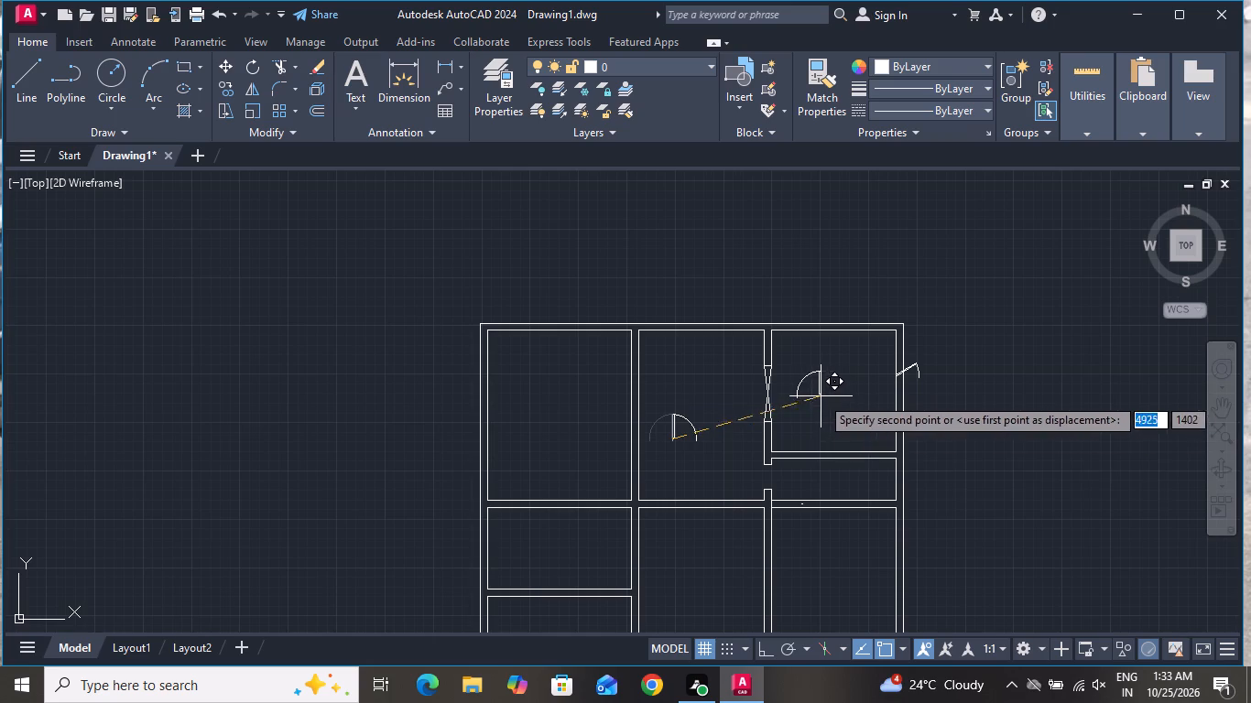
scroll(788, 496, "up", 3)
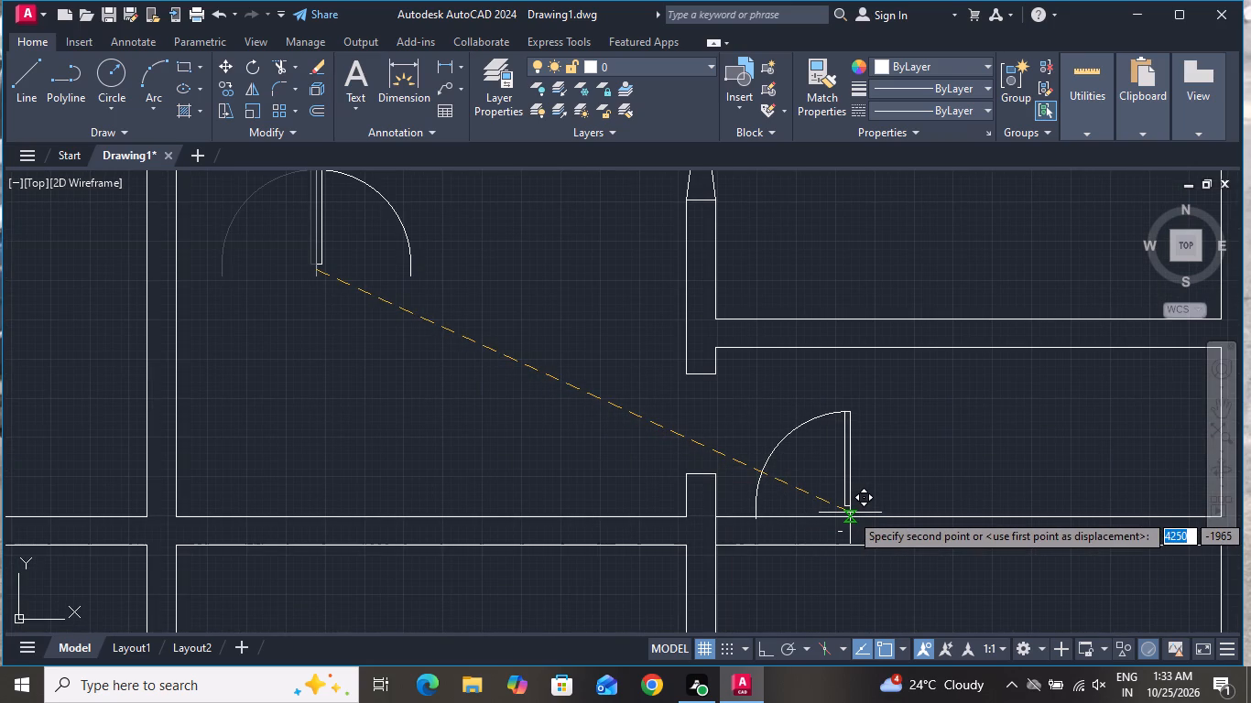
scroll(832, 529, "up", 1)
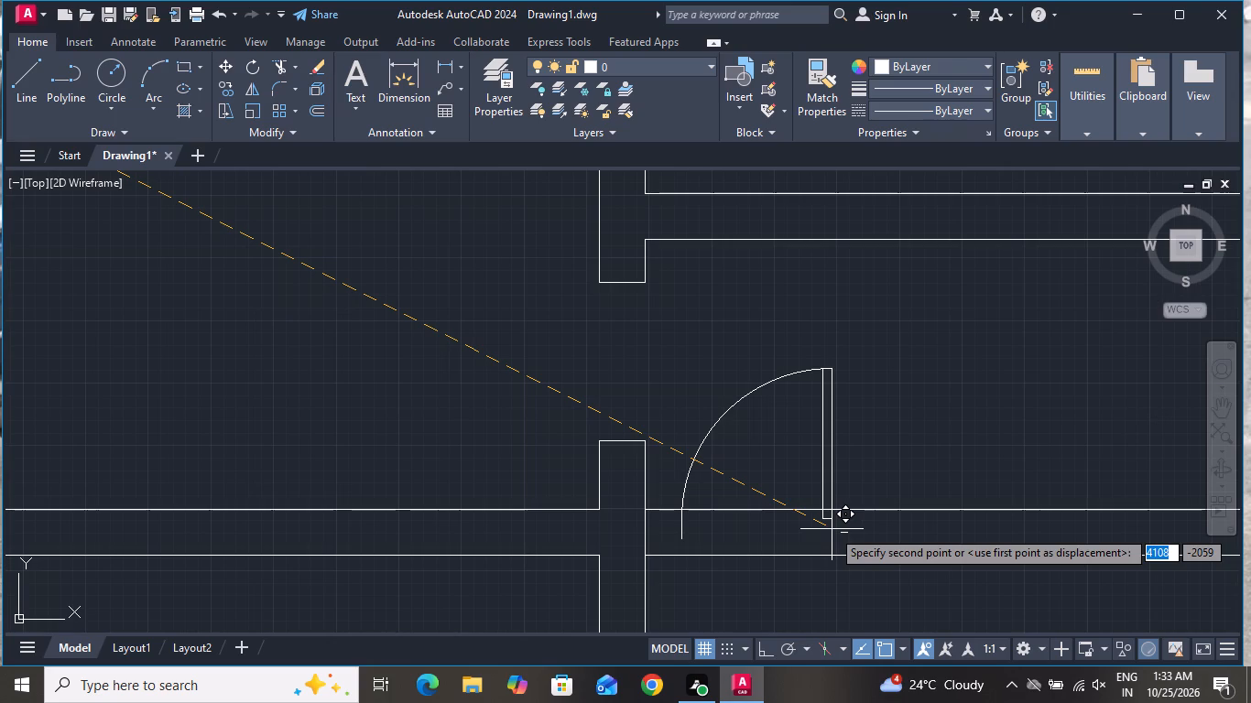
scroll(832, 529, "down", 1)
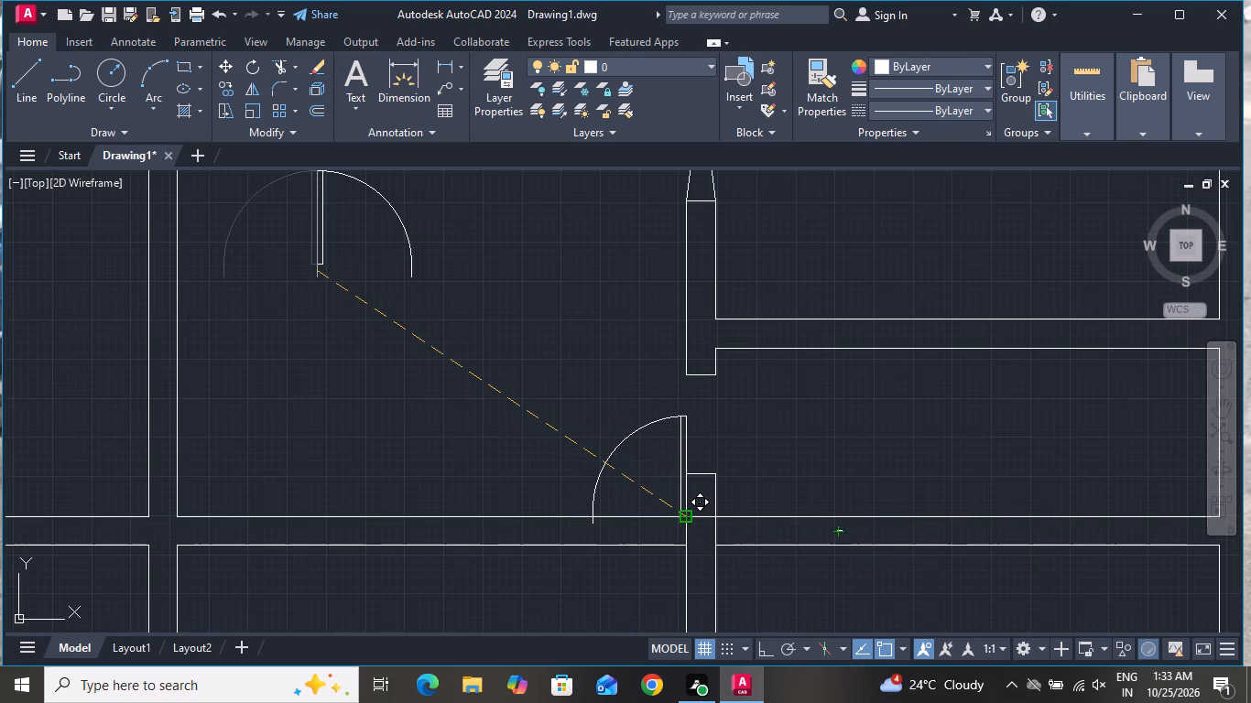
scroll(691, 515, "up", 1)
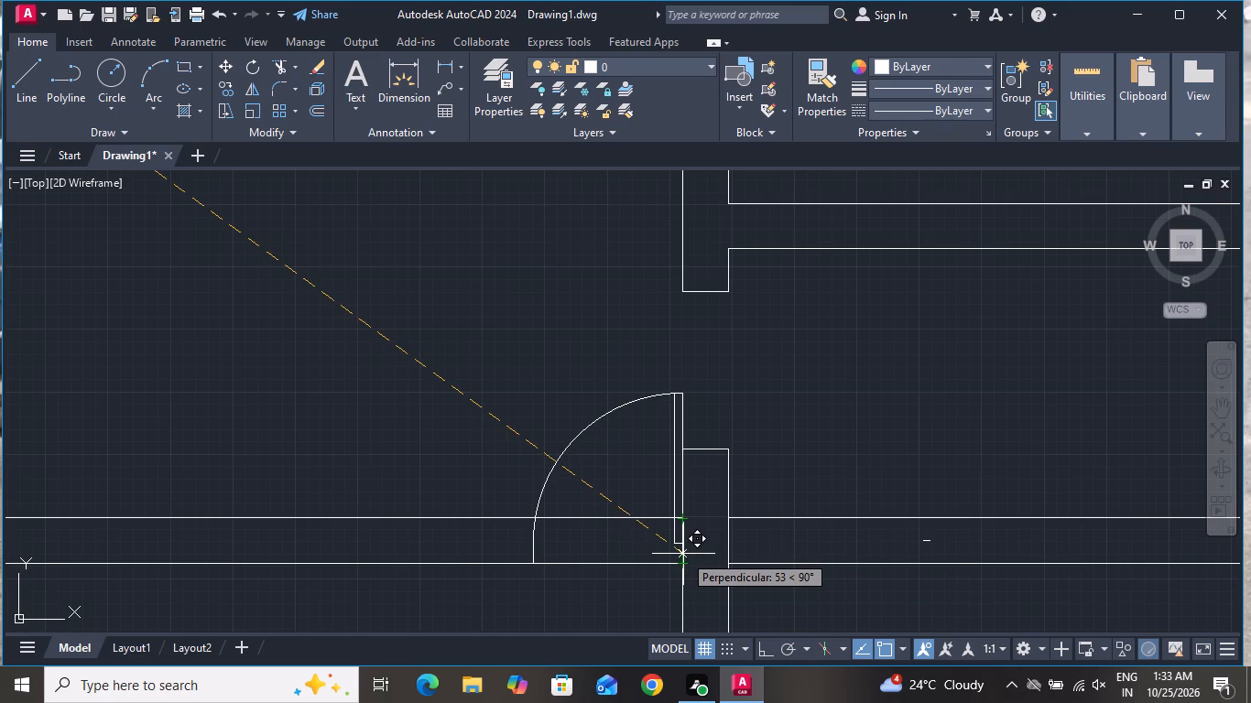
scroll(683, 554, "down", 4)
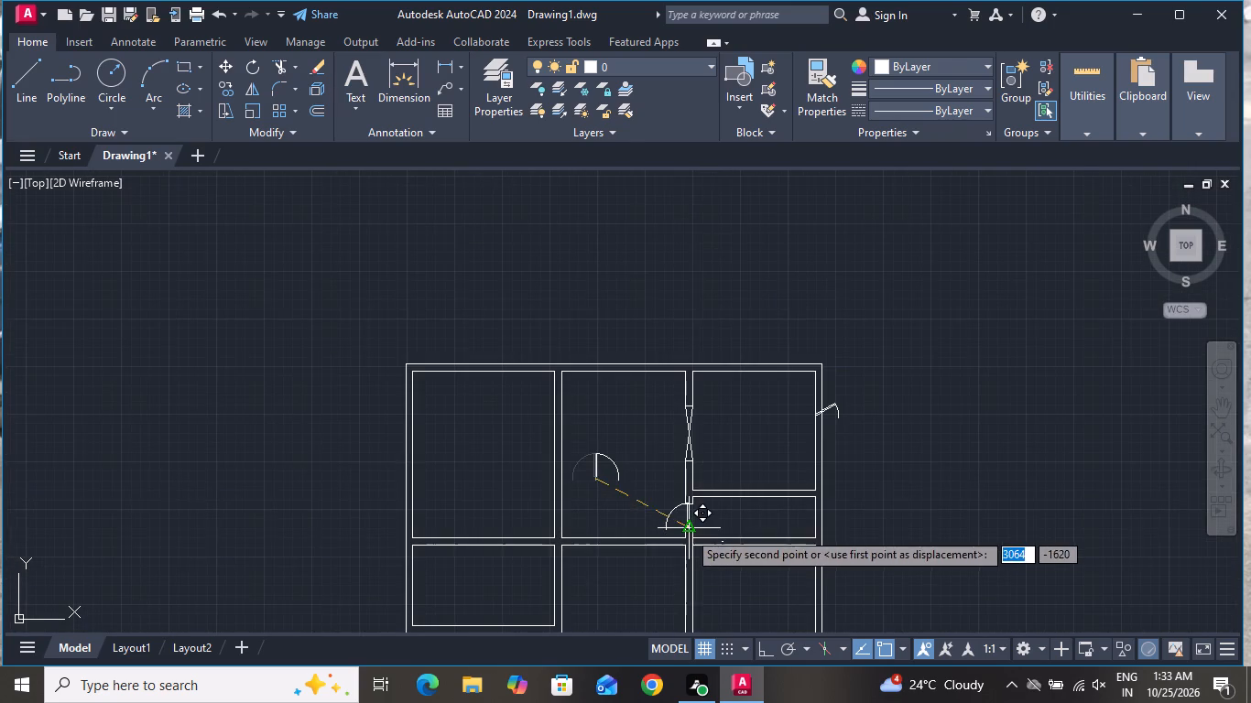
scroll(691, 504, "down", 1)
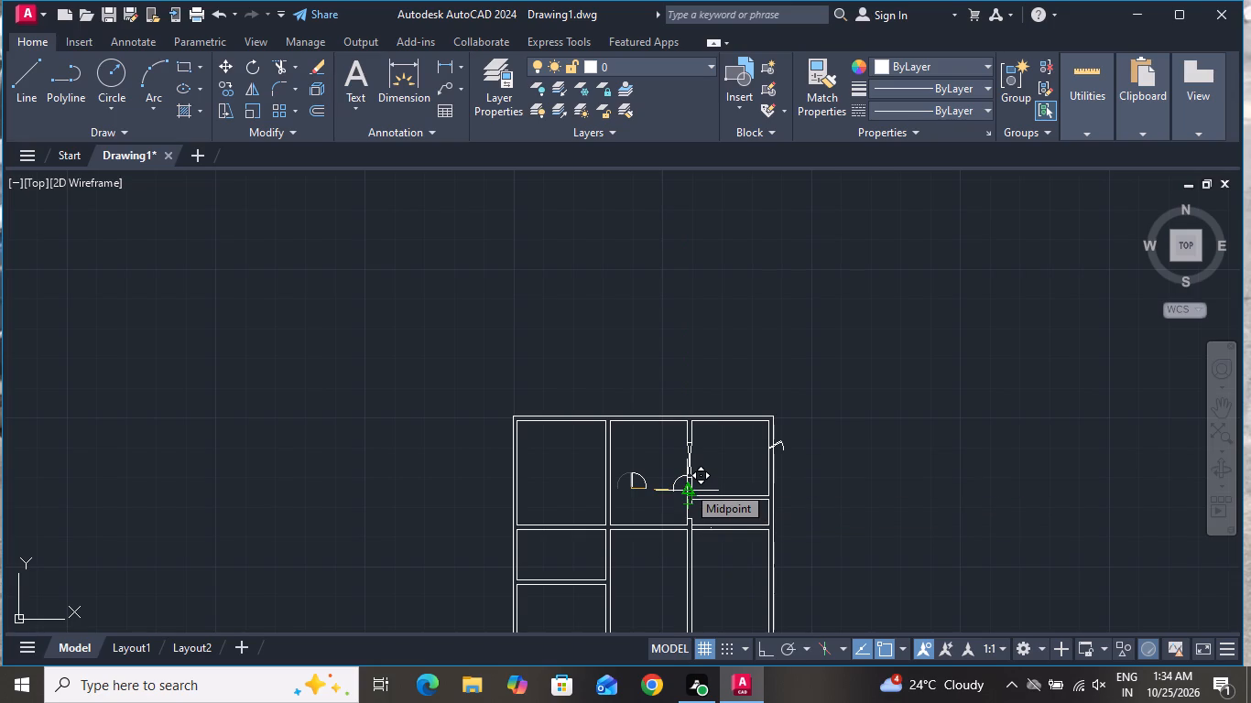
right_click(687, 485)
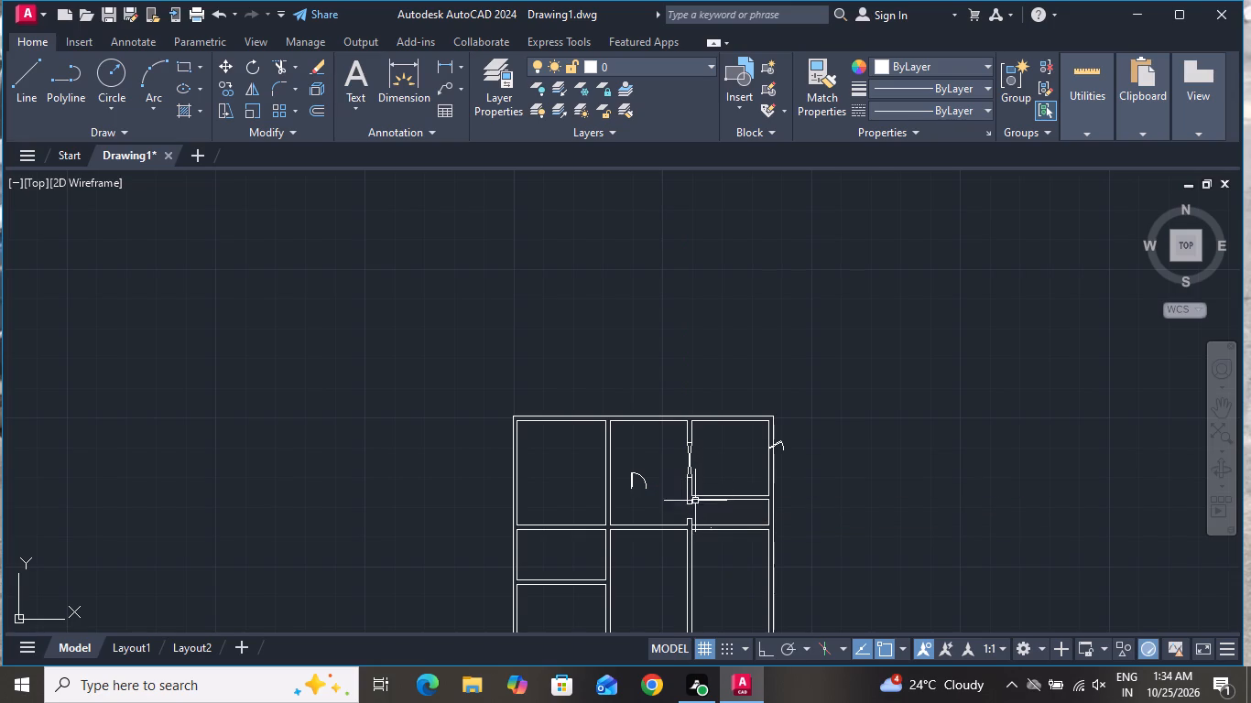
scroll(711, 526, "down", 1)
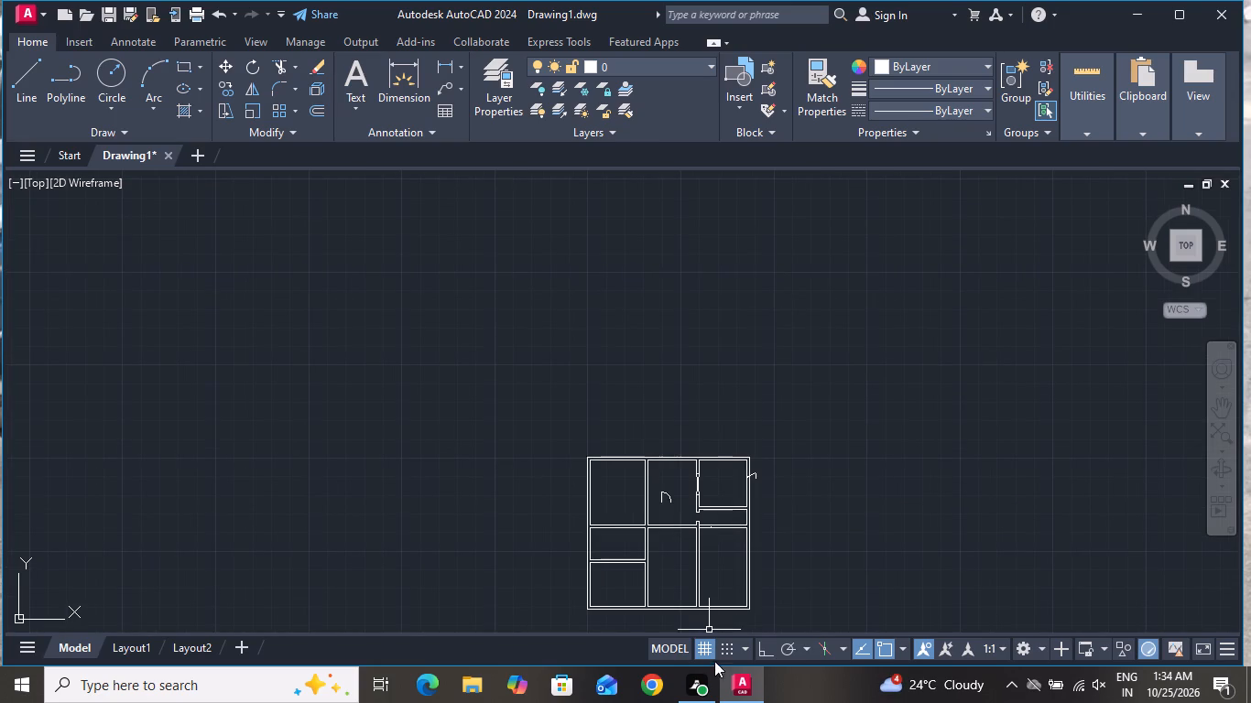
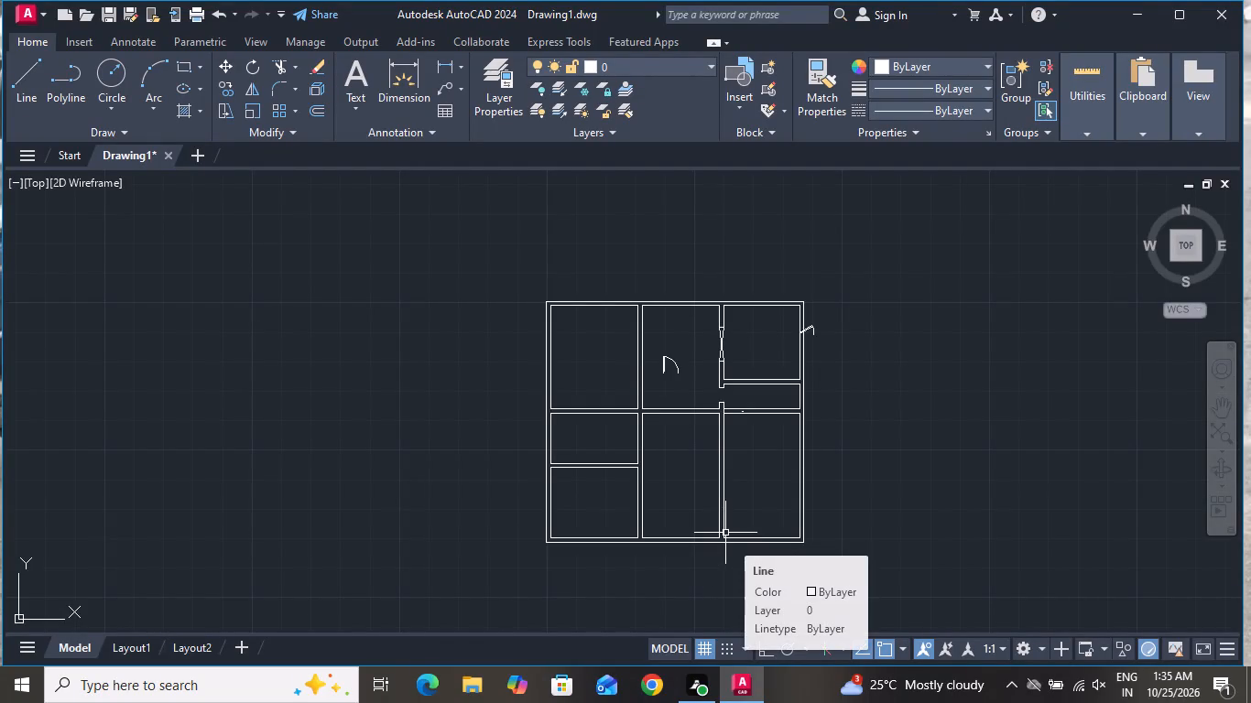
Erase the wall lines crossing below the narrow space's opening: the horizontal wall across the middle and east rooms and the vertical wall running south.
scroll(723, 391, "up", 3)
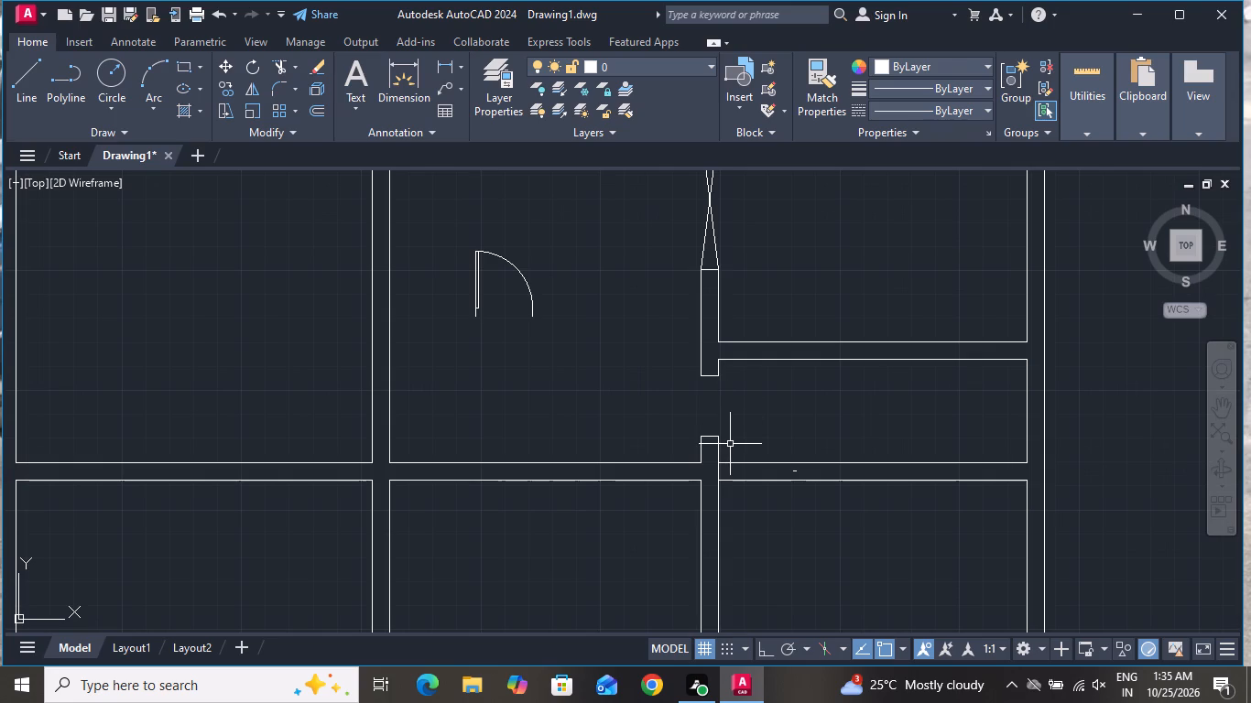
scroll(730, 445, "down", 1)
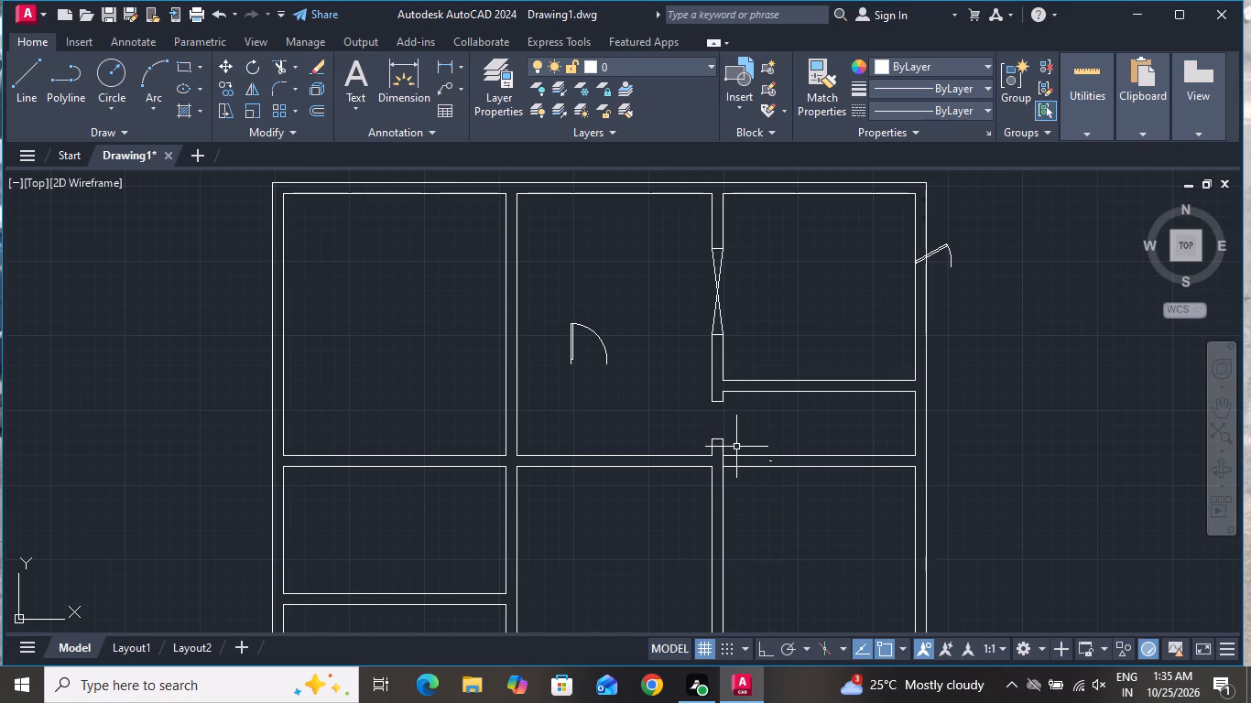
left_click(750, 432)
left_click(697, 491)
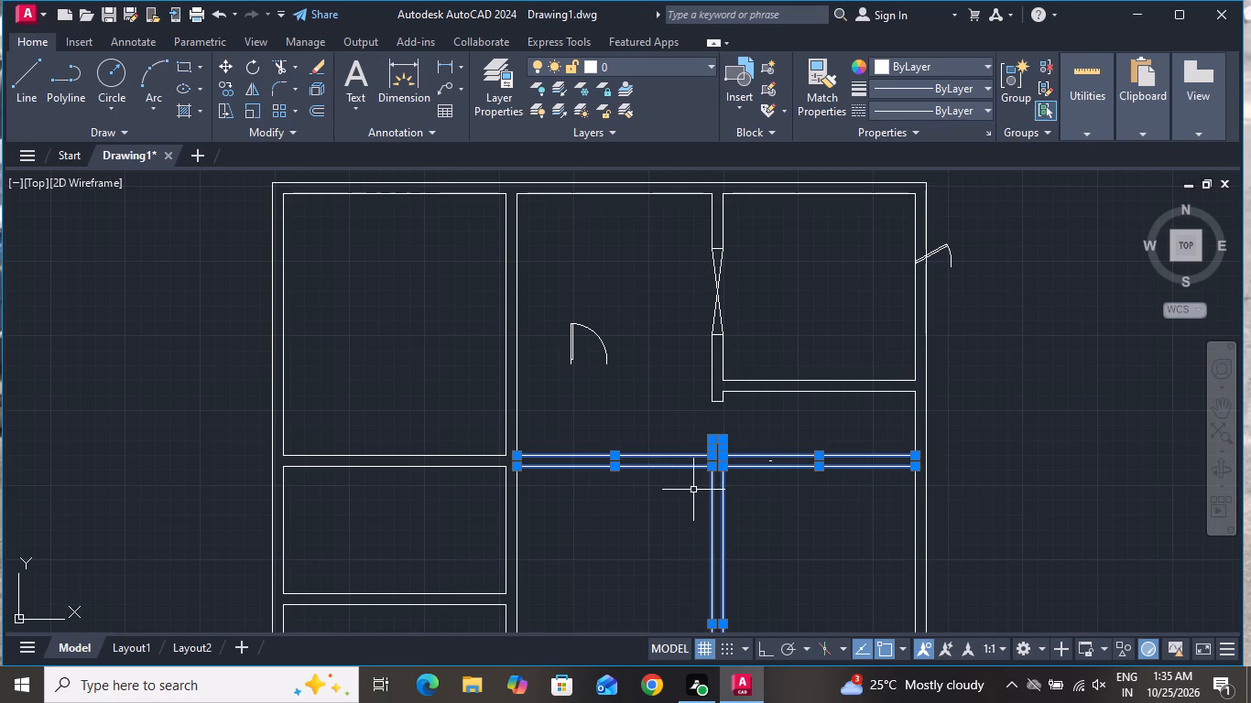
key("Delete")
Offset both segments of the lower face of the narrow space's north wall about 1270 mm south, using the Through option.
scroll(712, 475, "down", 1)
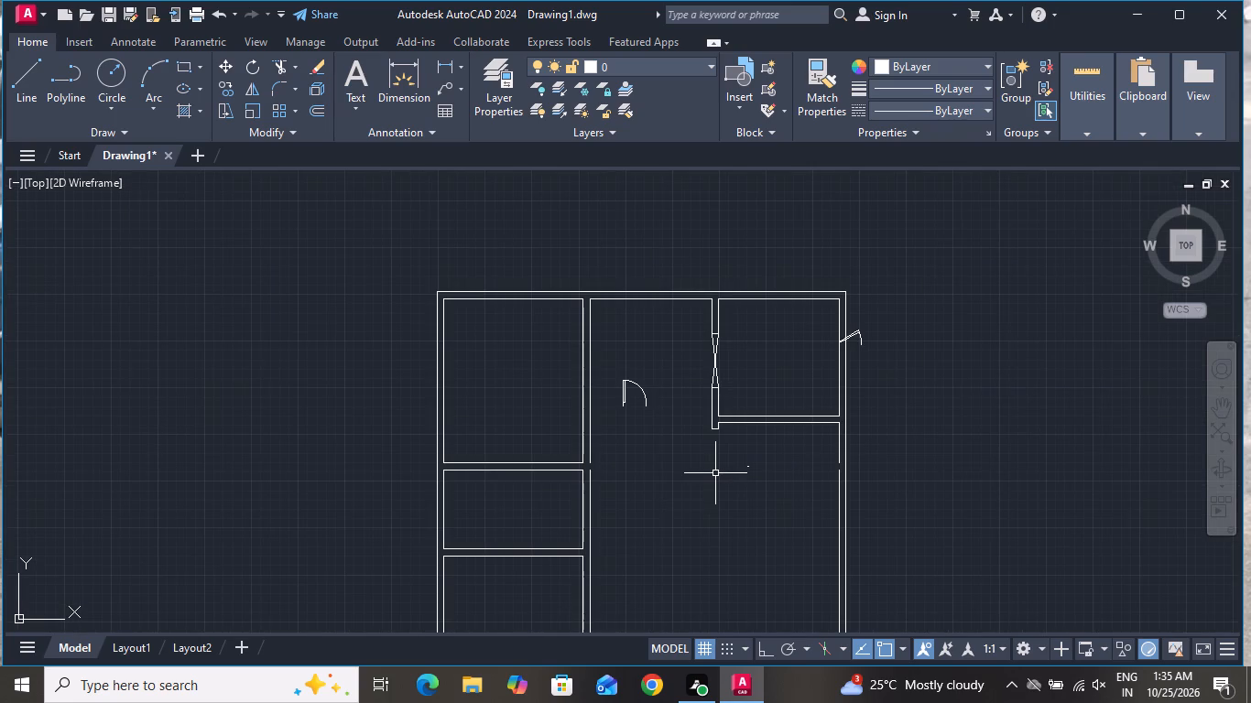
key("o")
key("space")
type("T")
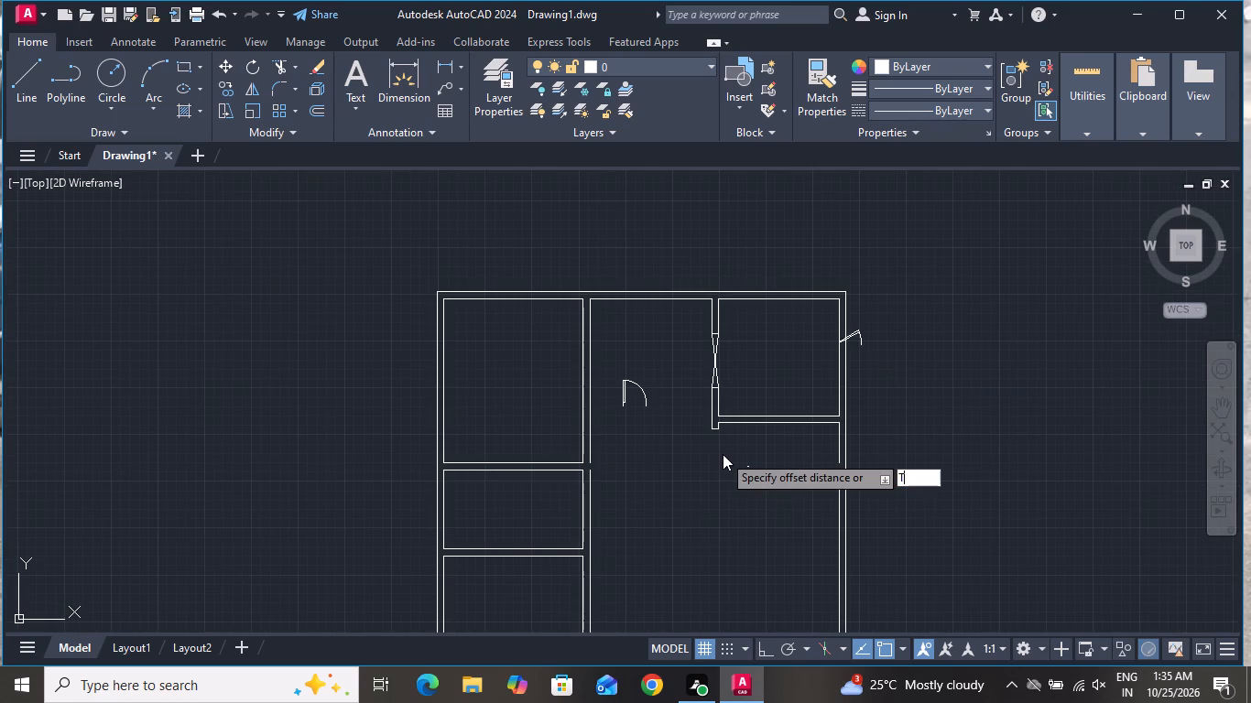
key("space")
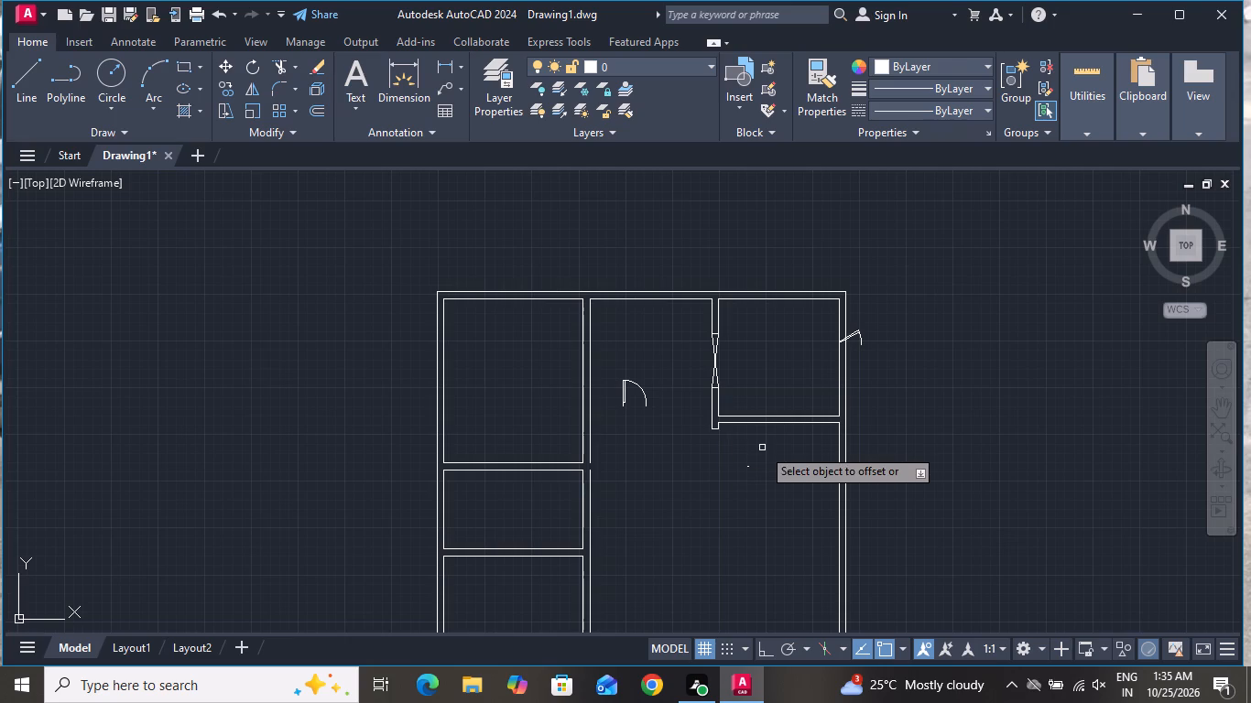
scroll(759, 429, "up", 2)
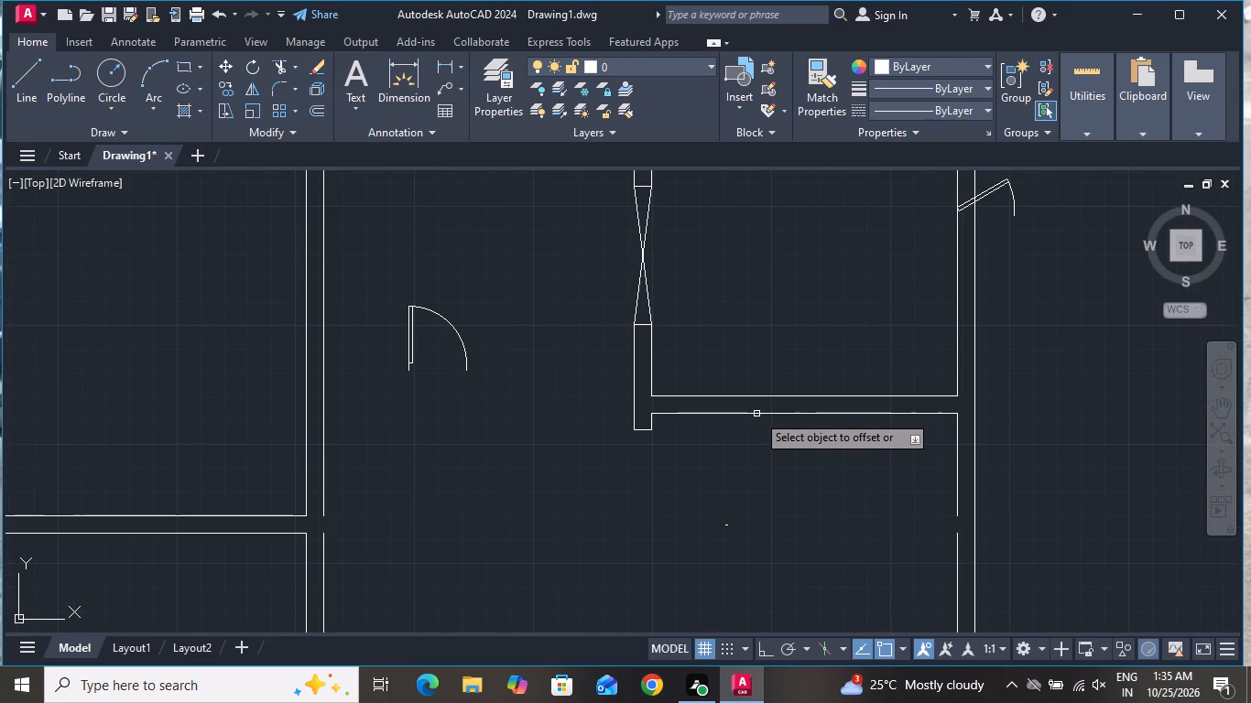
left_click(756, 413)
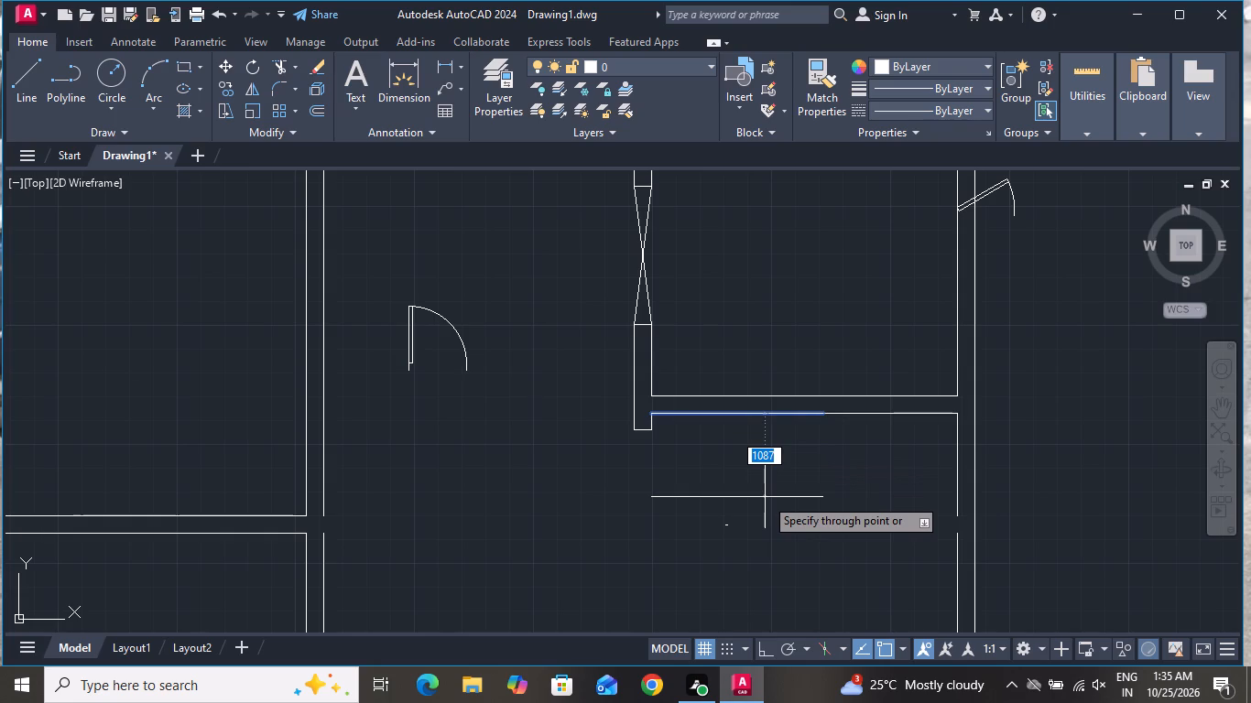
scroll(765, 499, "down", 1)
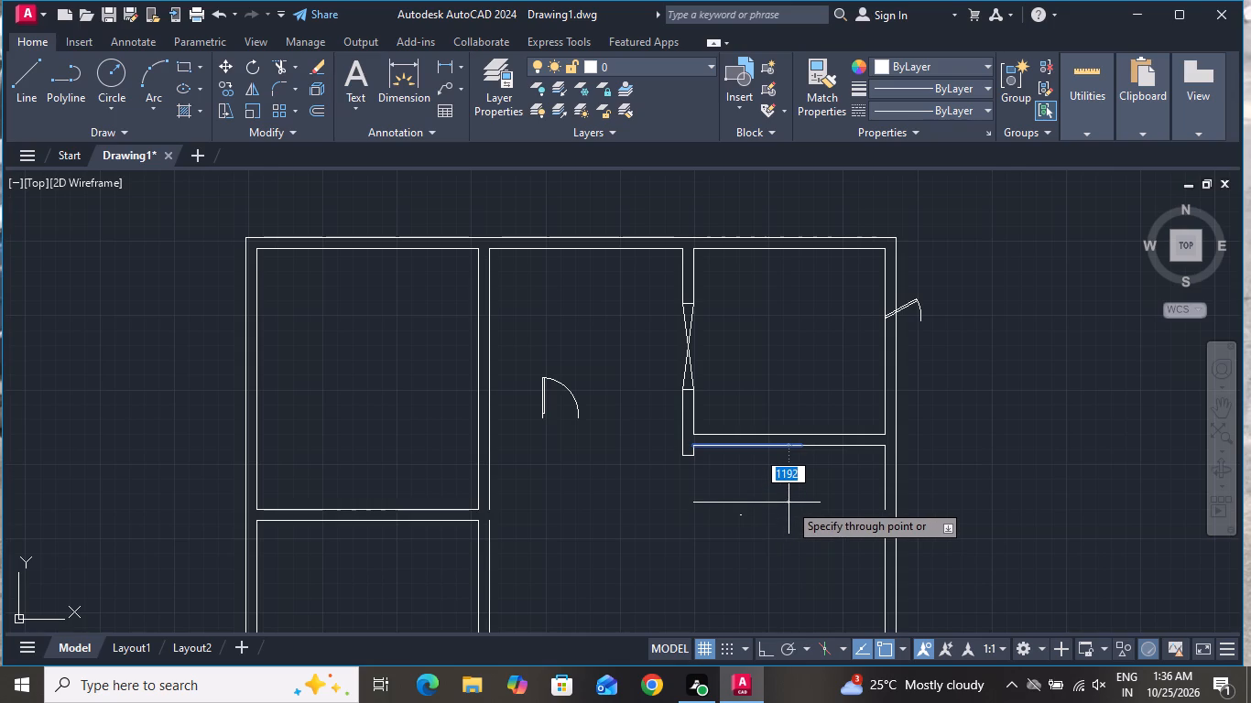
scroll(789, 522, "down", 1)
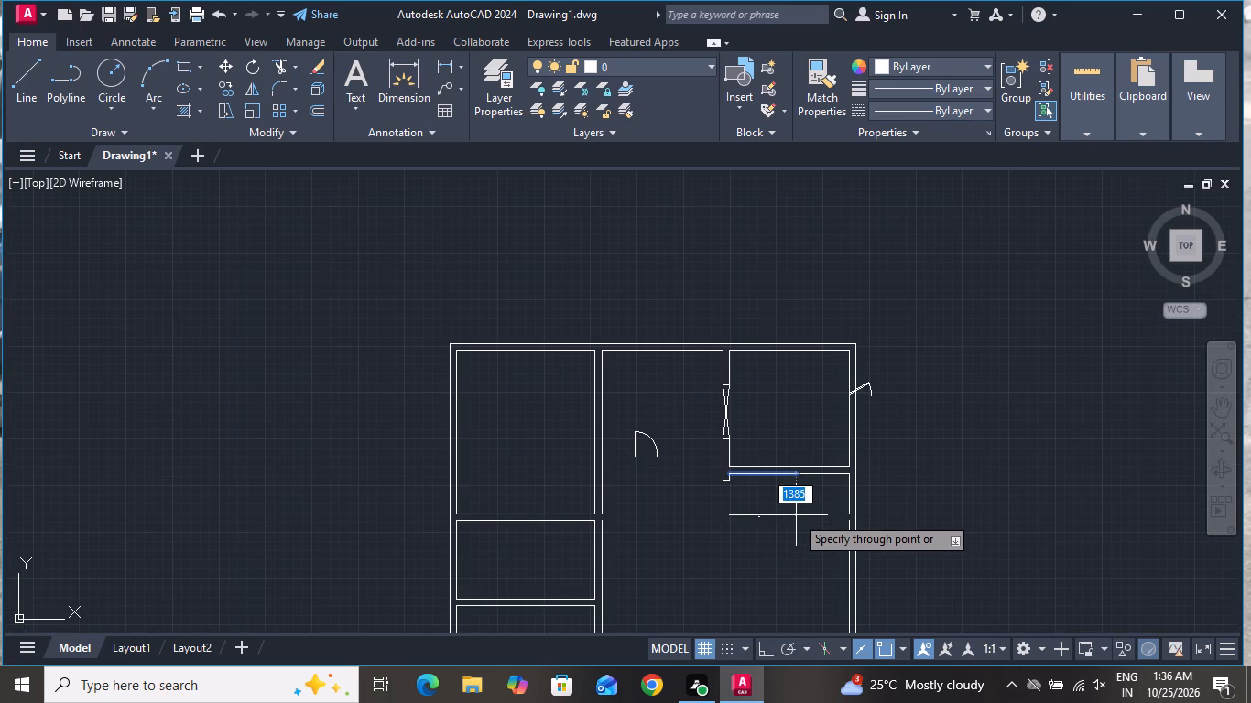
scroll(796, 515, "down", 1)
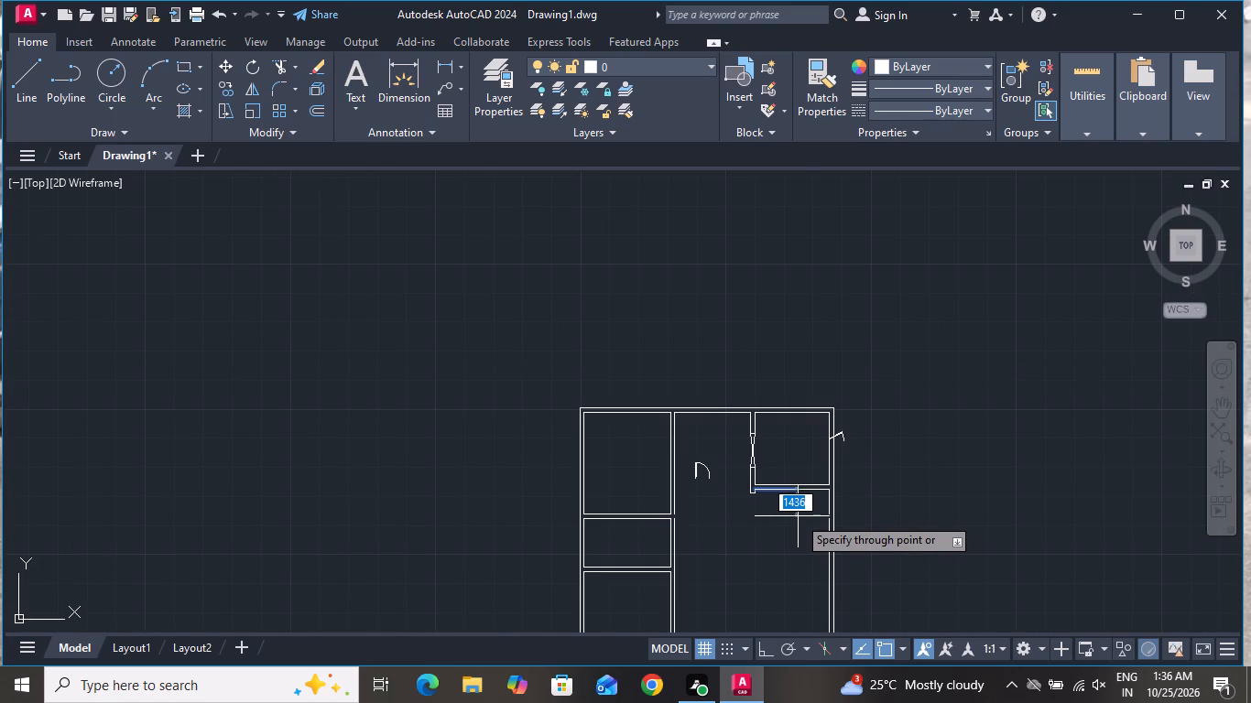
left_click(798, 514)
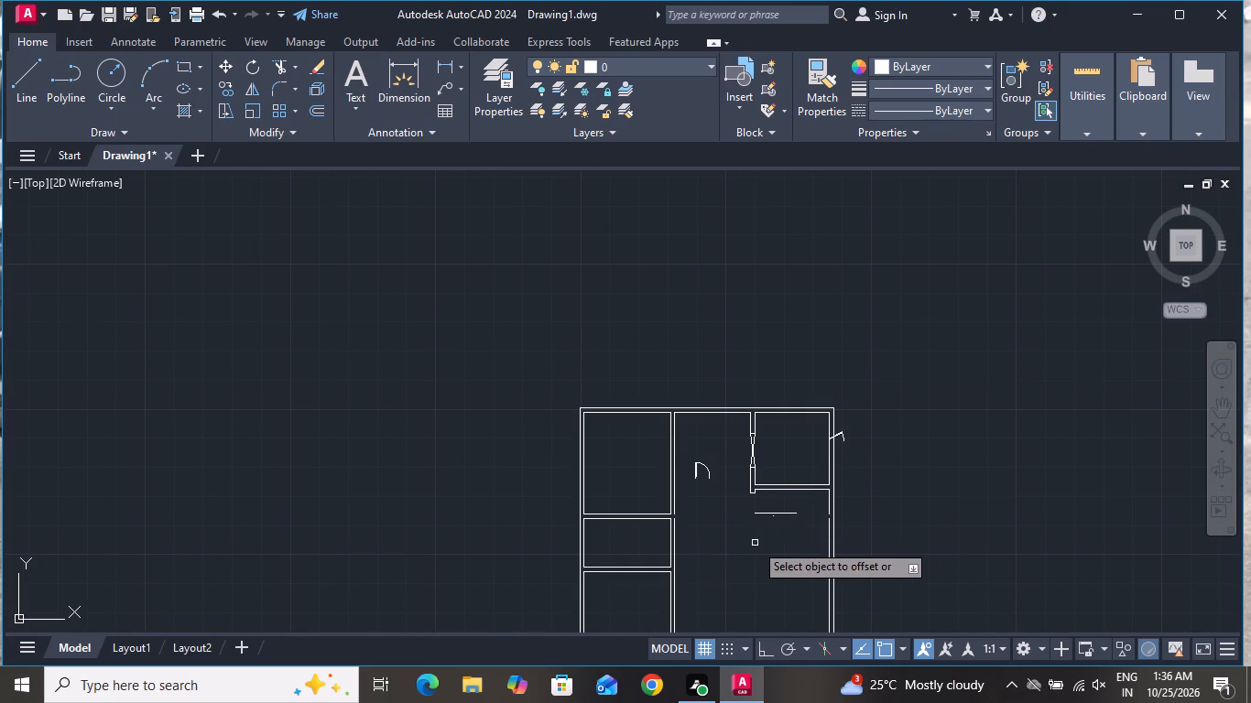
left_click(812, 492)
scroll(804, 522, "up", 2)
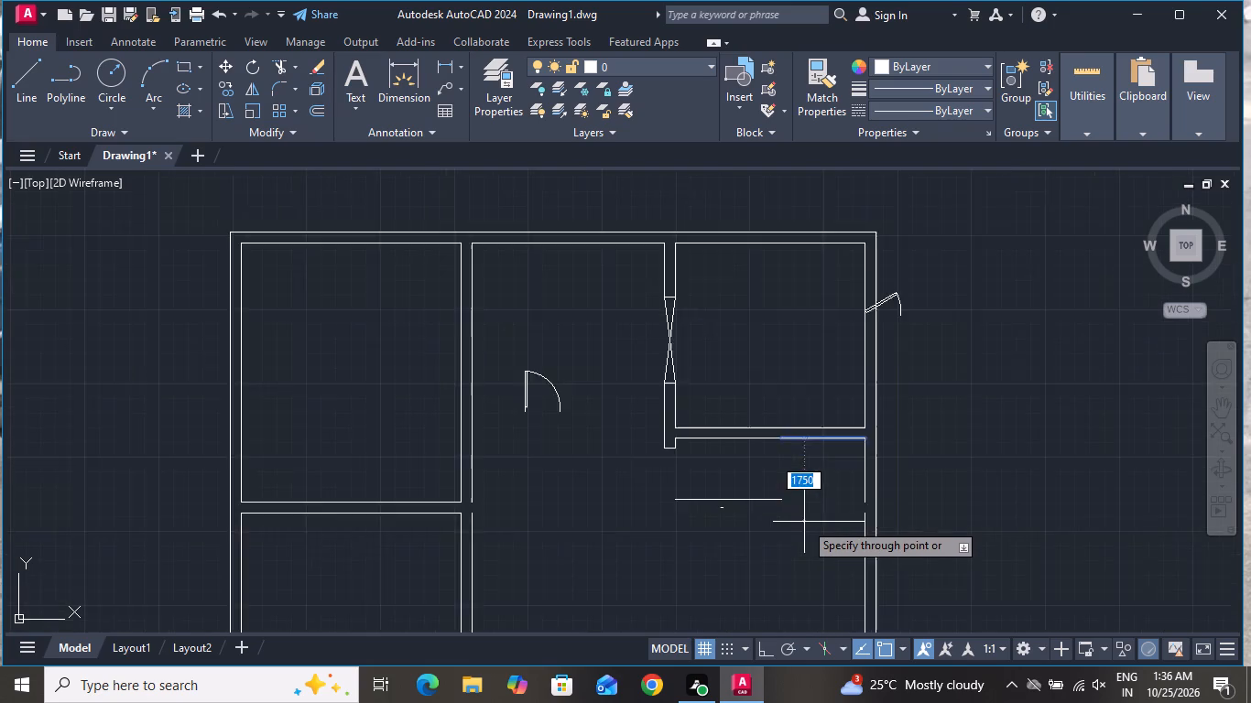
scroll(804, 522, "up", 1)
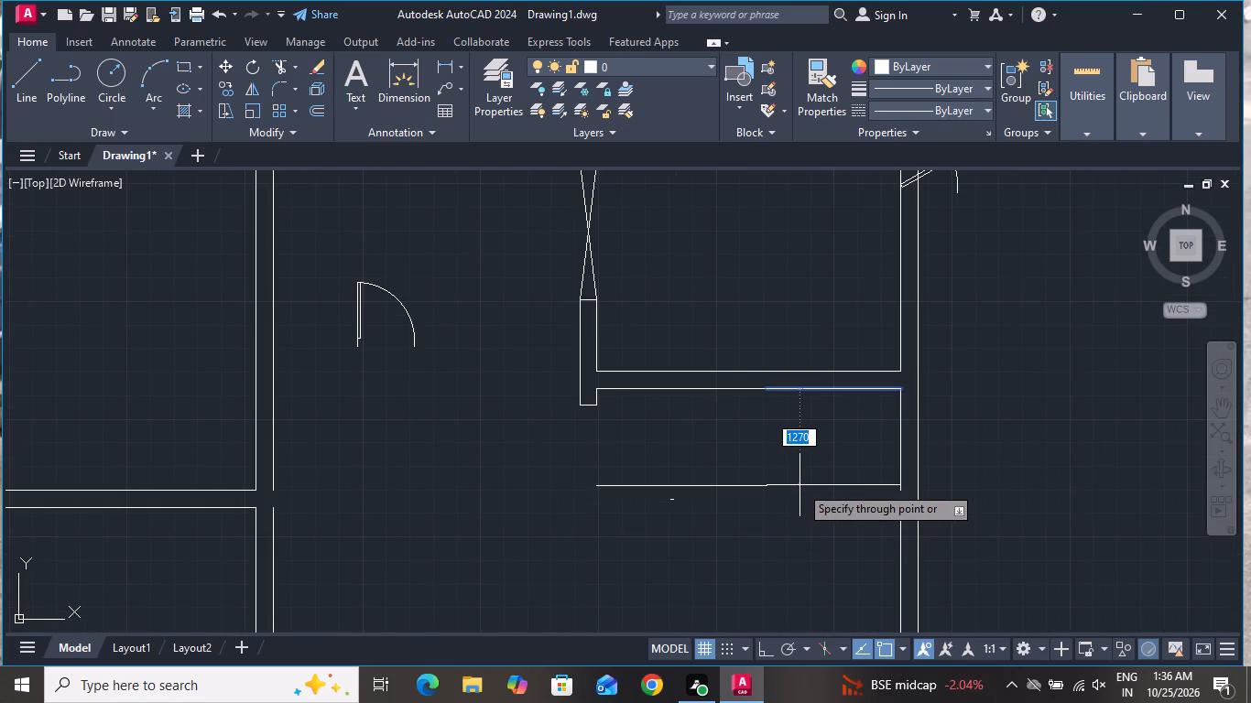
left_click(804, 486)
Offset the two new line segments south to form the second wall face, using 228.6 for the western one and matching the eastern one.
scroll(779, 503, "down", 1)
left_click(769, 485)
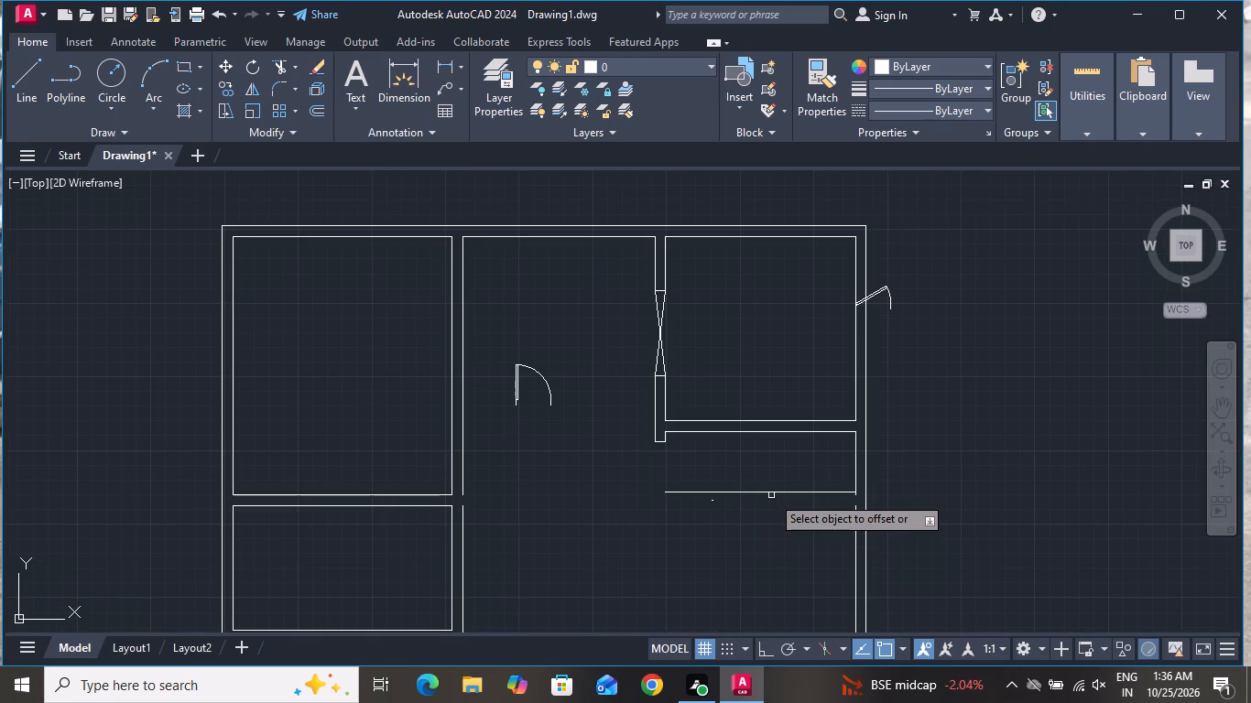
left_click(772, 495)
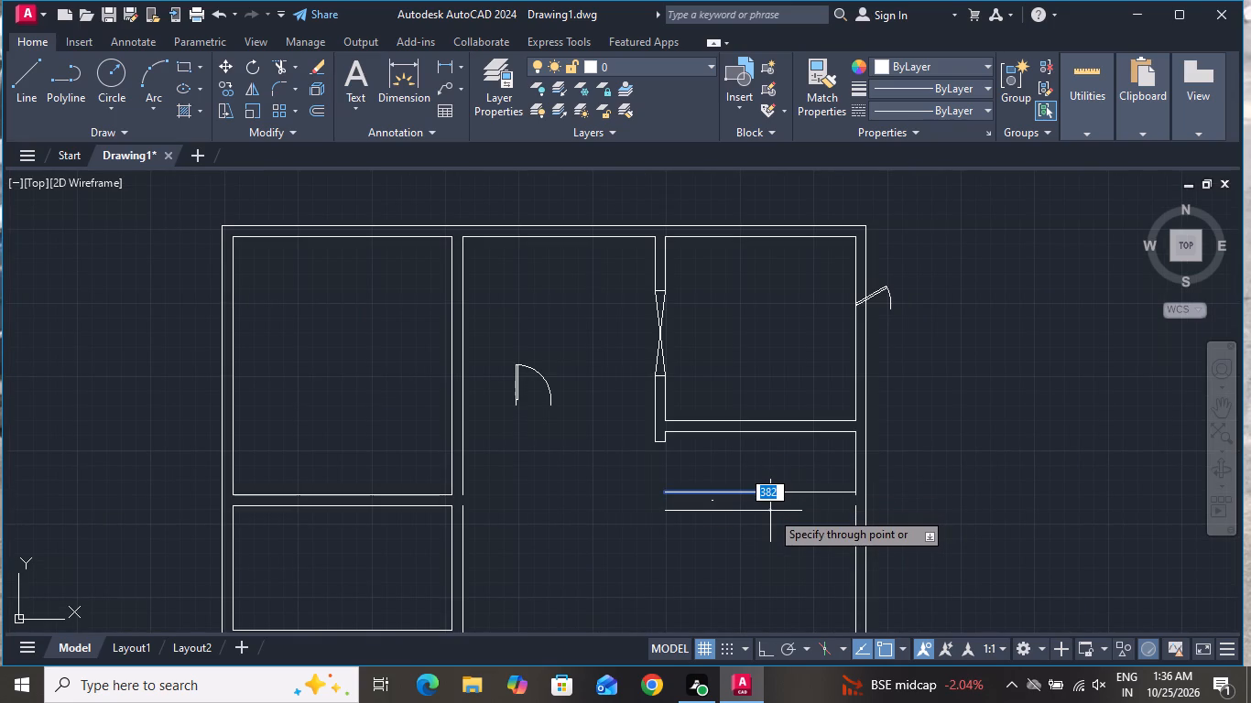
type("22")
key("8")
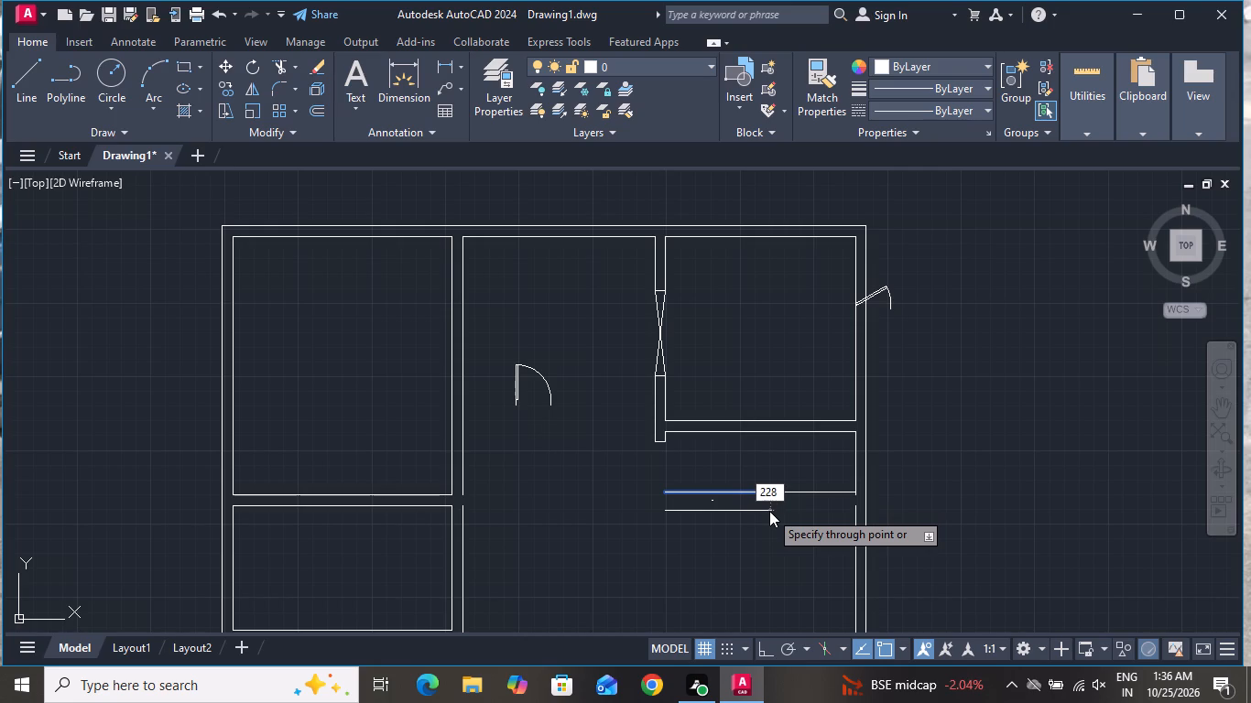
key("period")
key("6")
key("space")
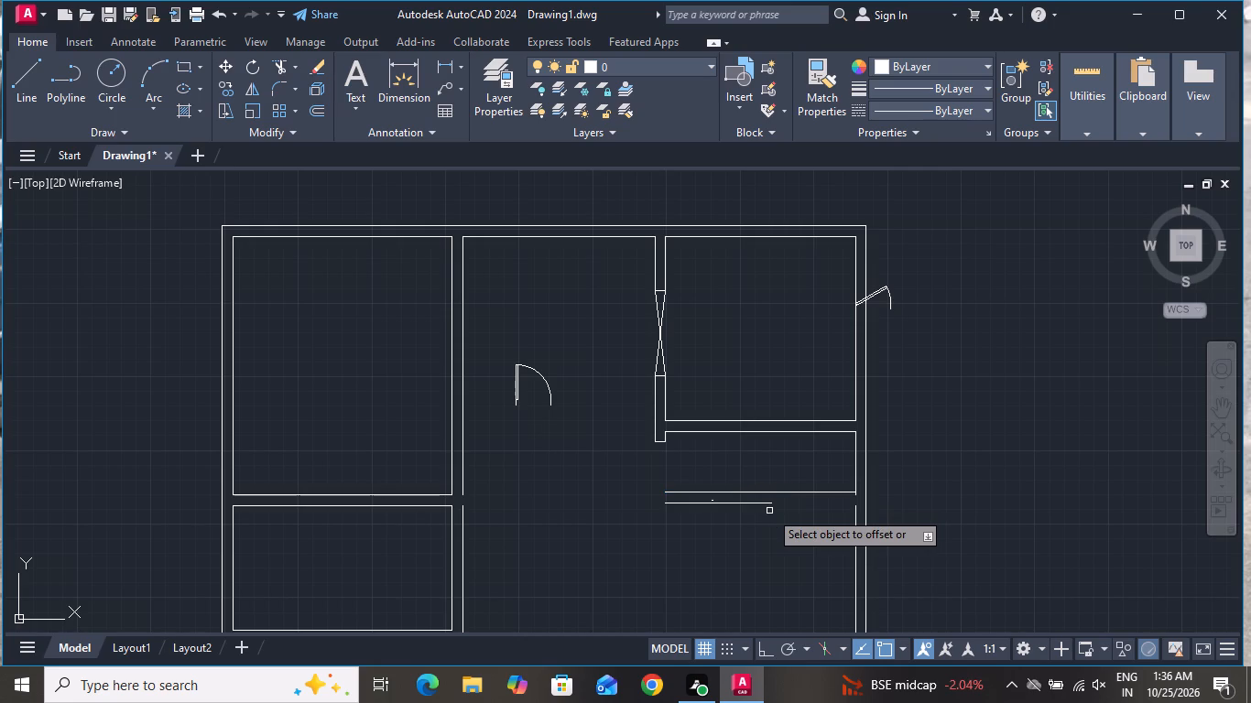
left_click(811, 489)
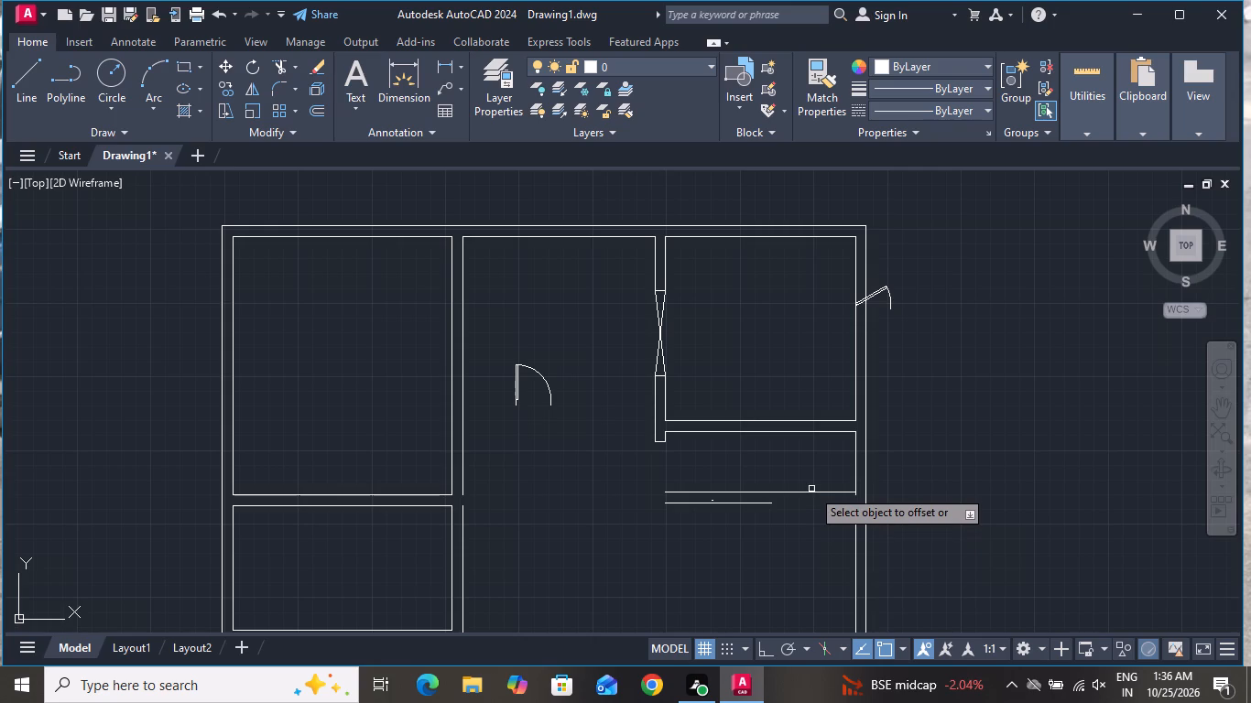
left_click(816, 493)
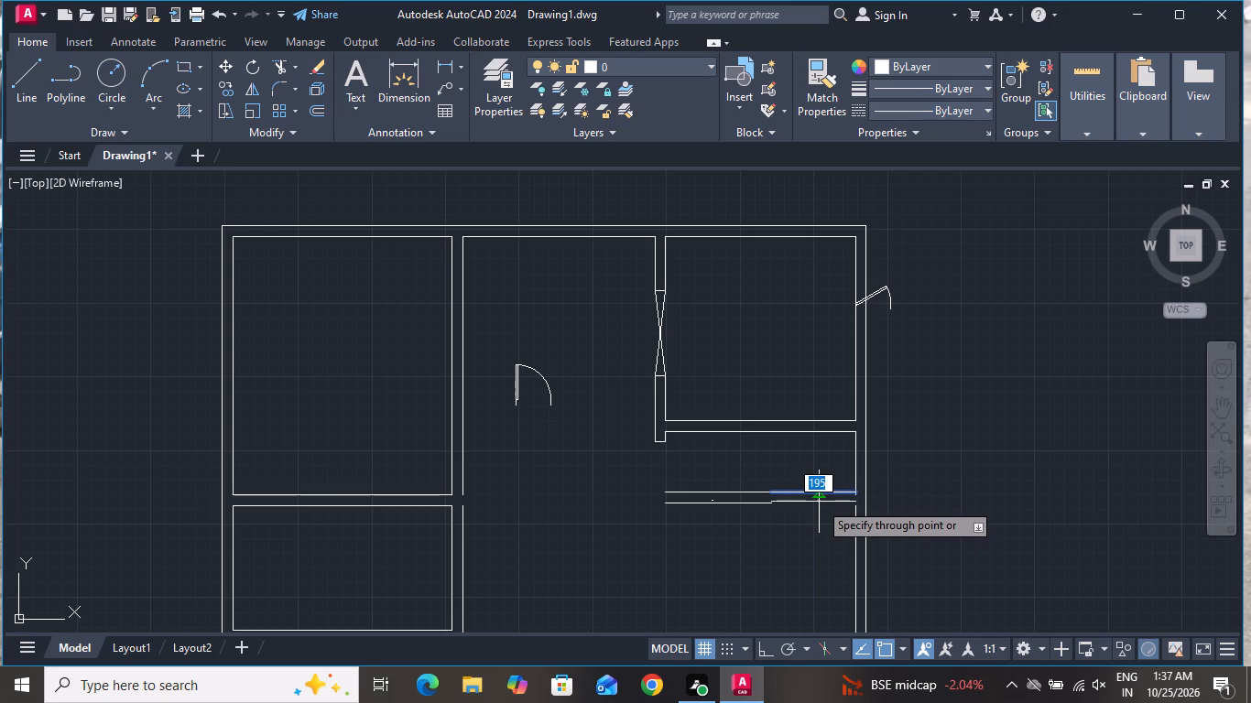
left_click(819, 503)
Trim away the tiny stray line left between the two new wall faces.
scroll(793, 521, "down", 1)
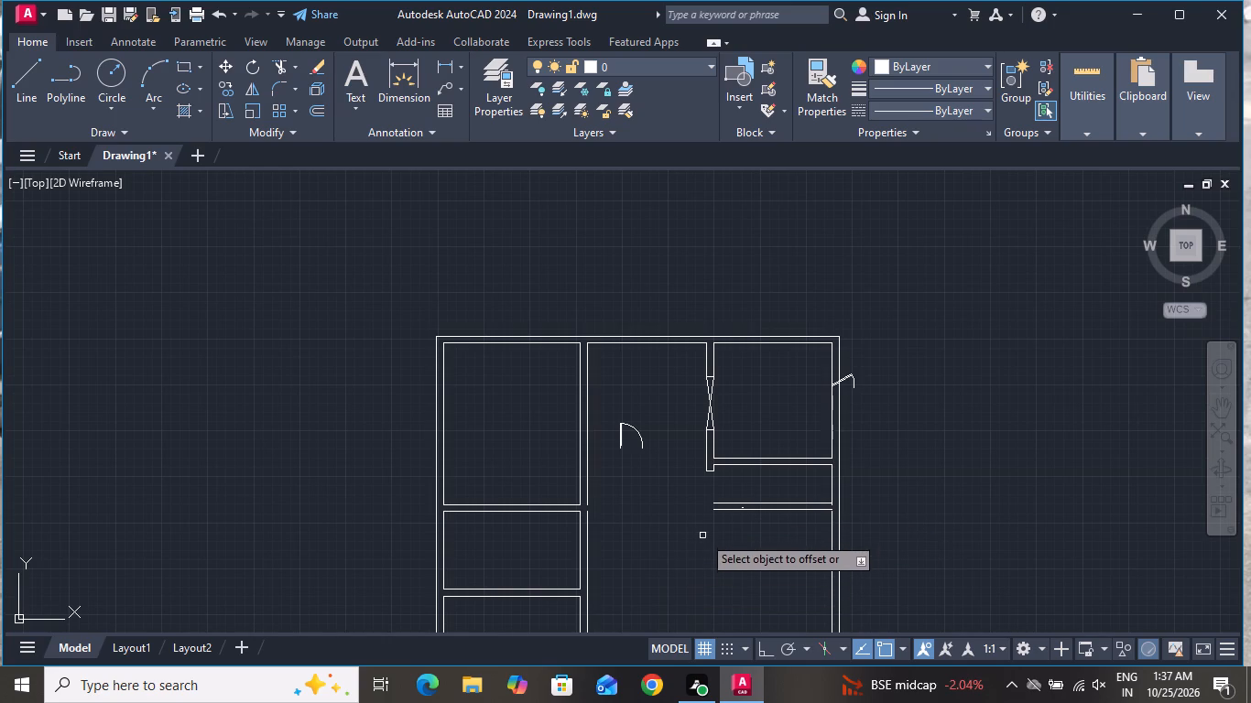
scroll(719, 514, "up", 4)
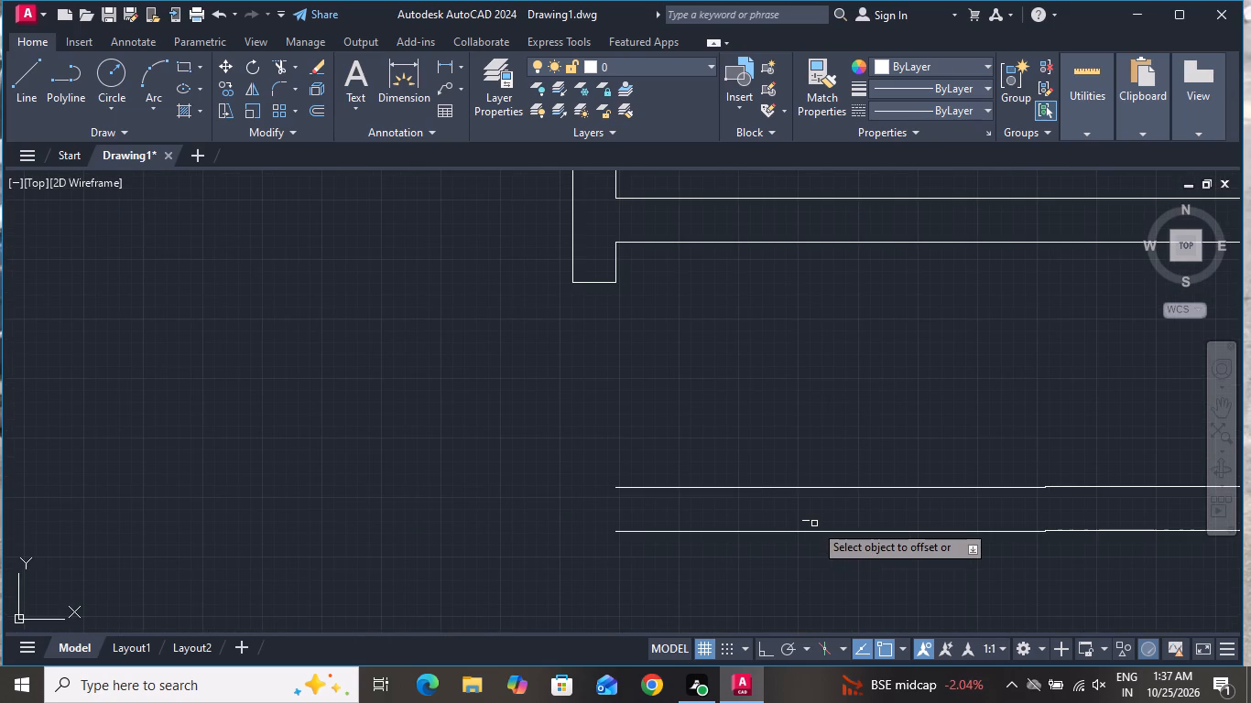
left_click(806, 519)
right_click(766, 518)
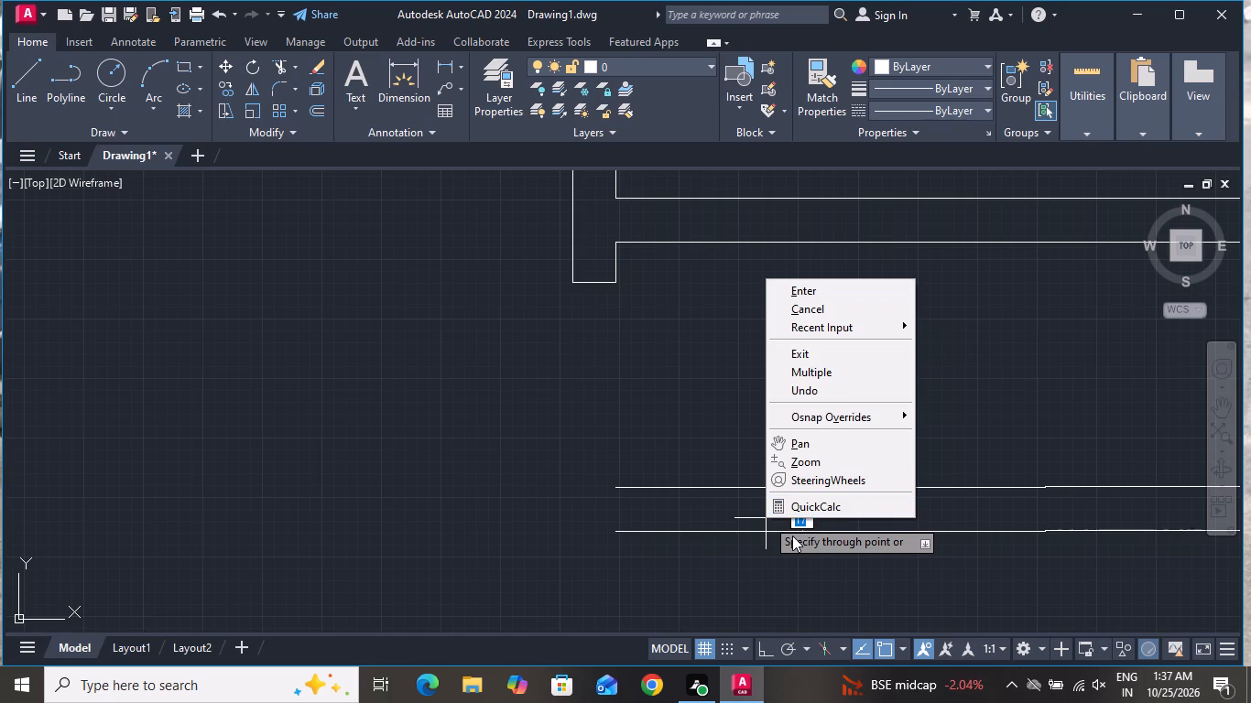
left_click(818, 306)
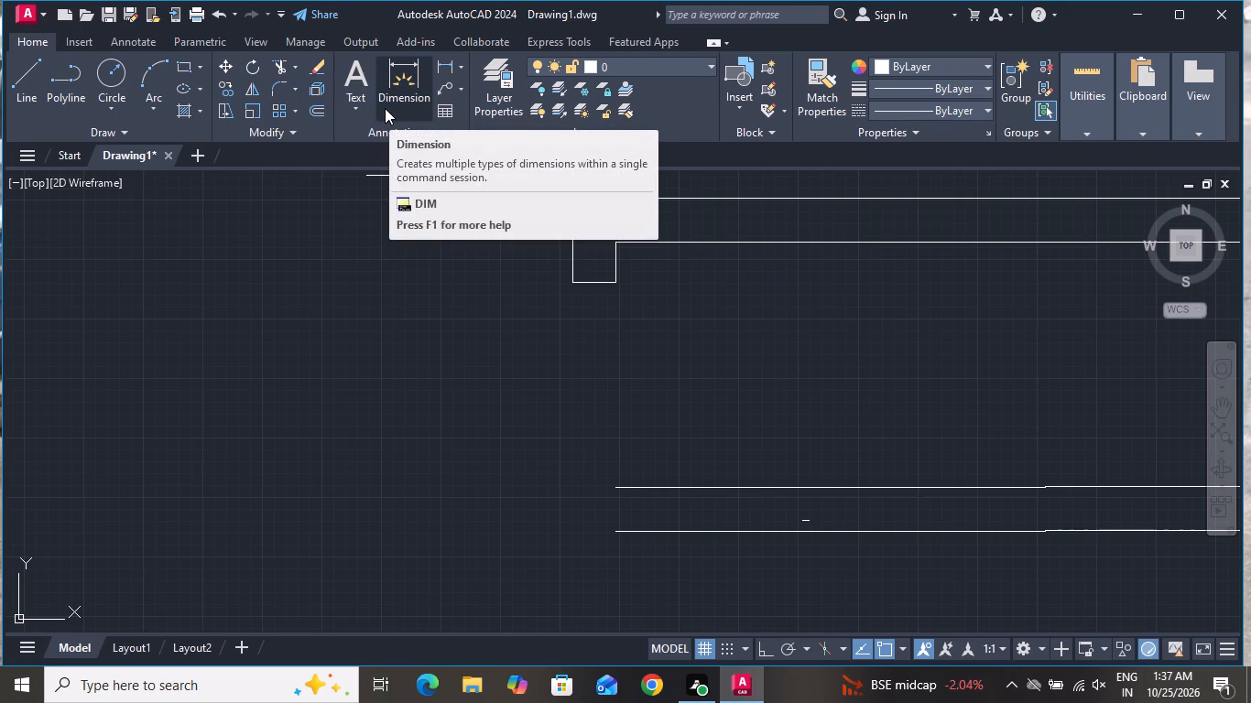
left_click(281, 67)
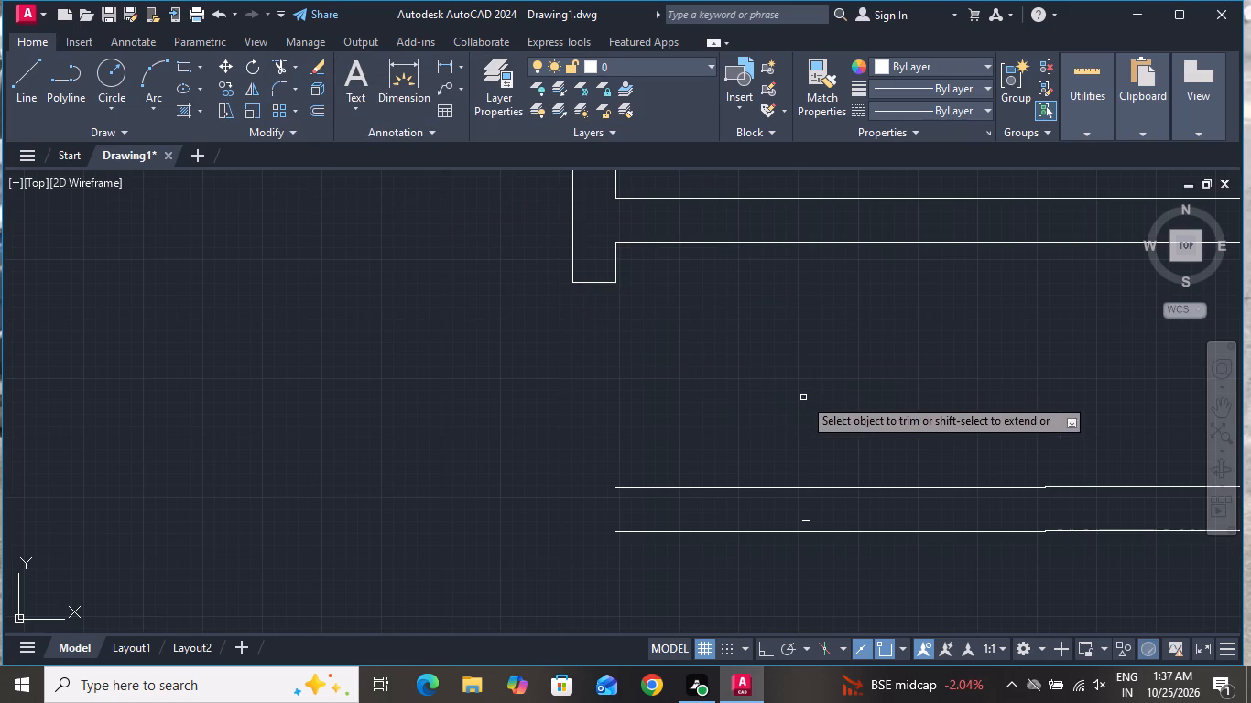
left_click(804, 516)
left_click(810, 524)
scroll(767, 518, "down", 3)
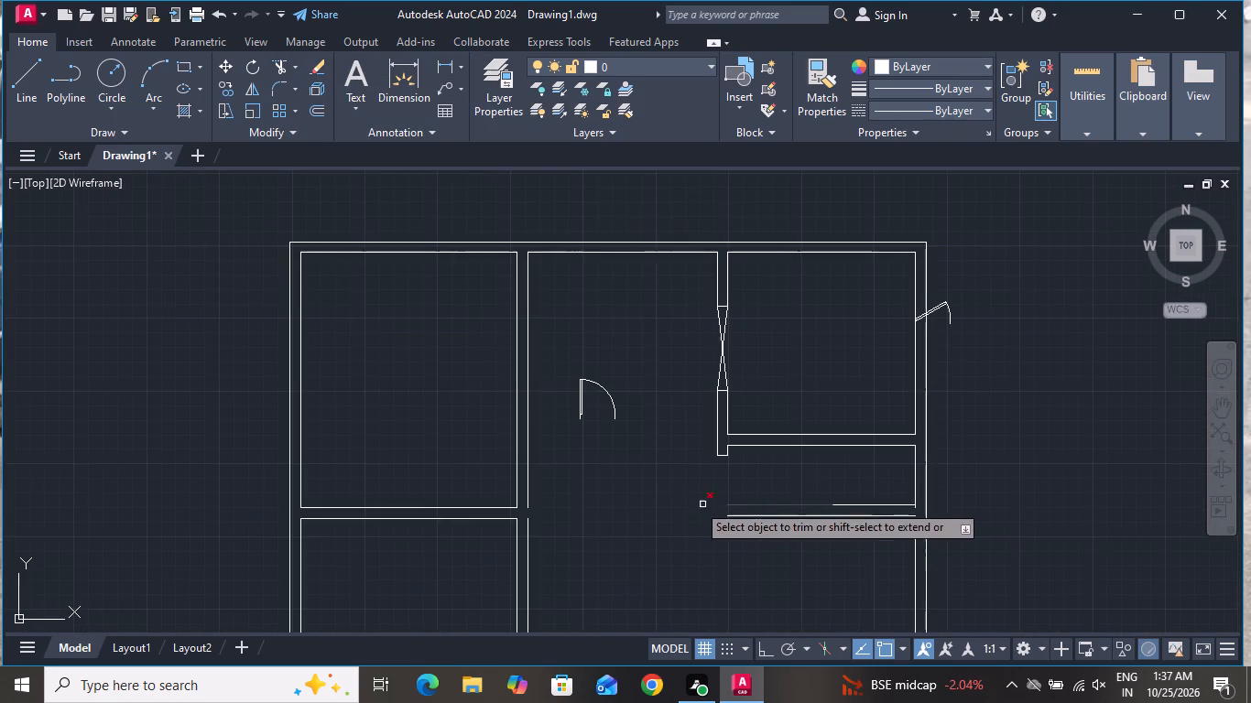
right_click(643, 484)
left_click(711, 267)
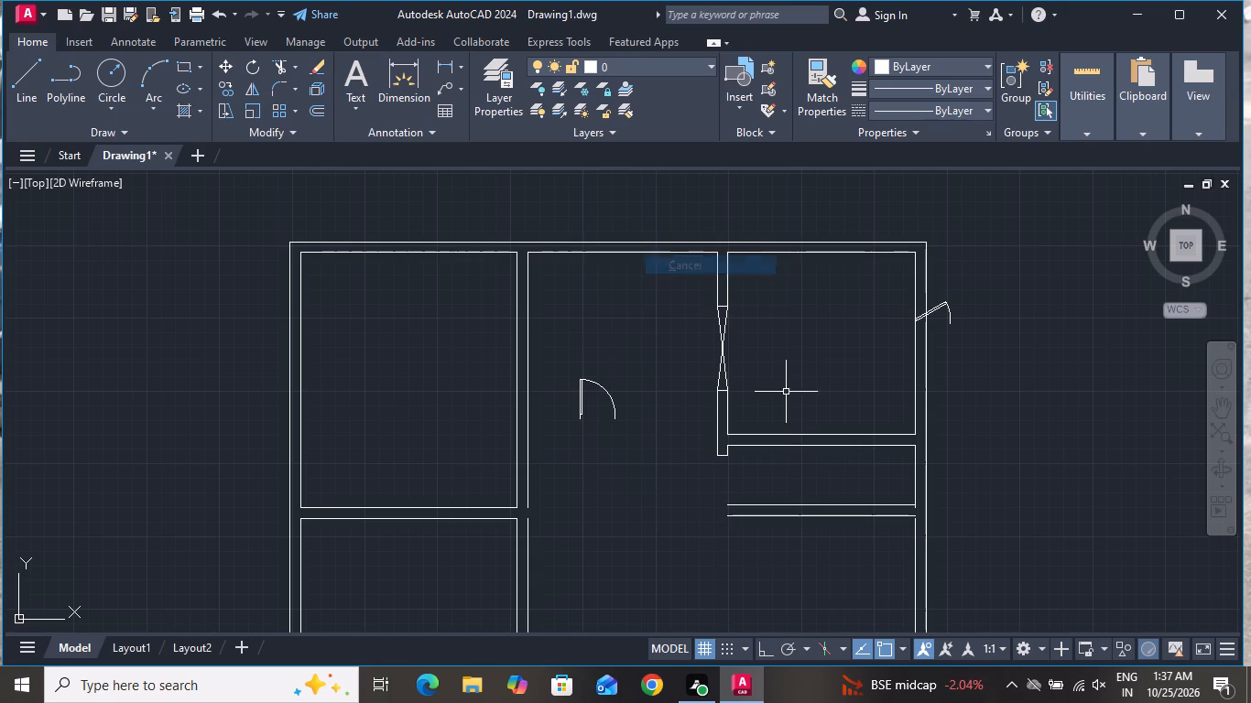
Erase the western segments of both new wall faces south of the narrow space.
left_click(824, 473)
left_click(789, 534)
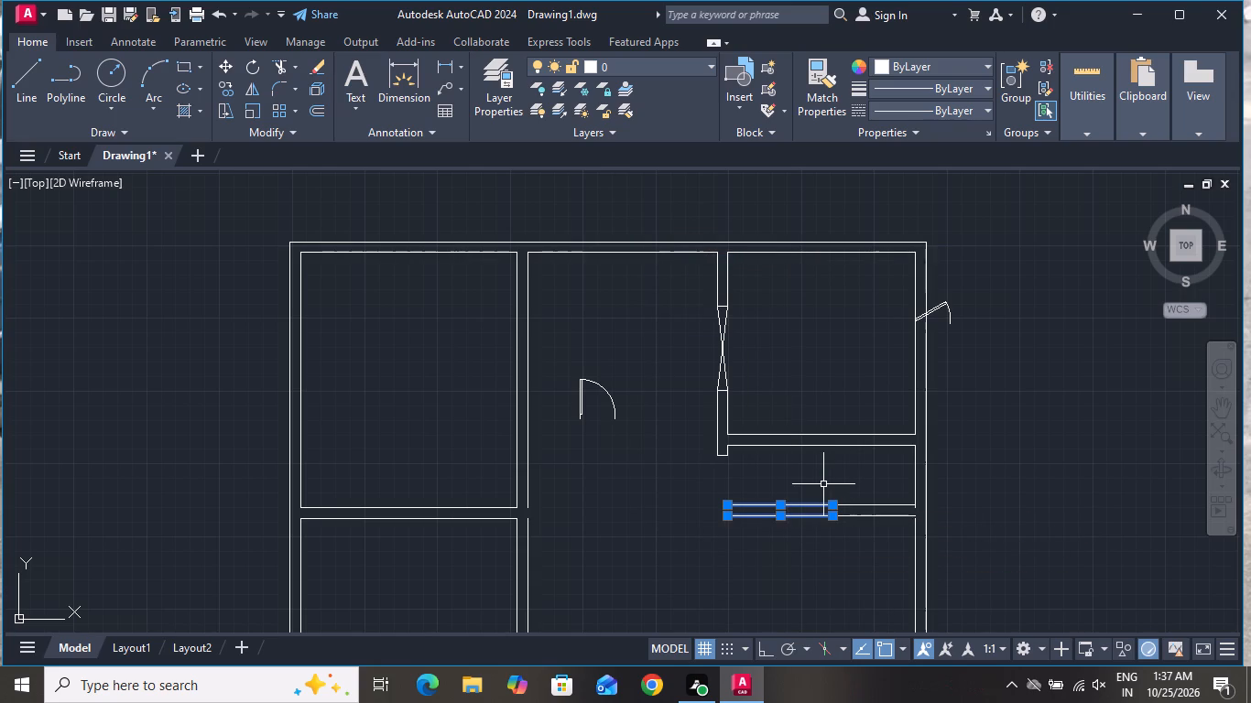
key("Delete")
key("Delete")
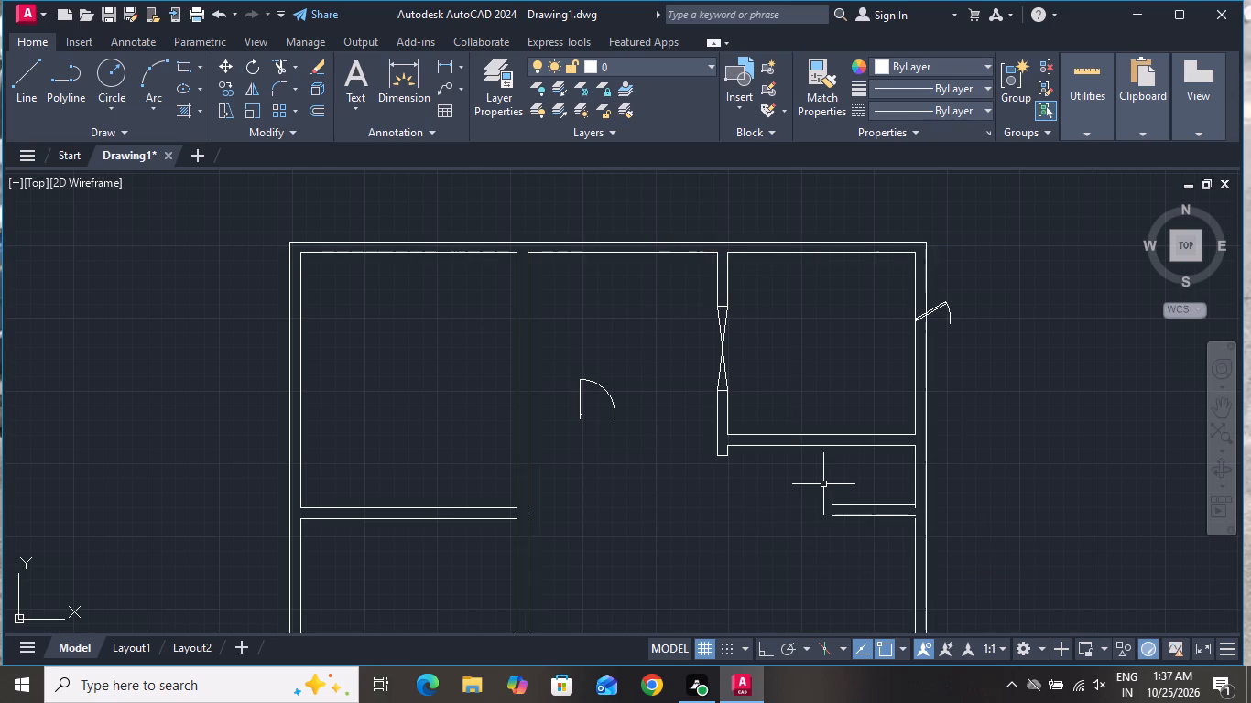
Erase the mirrored door copy at the northeast room's east wall.
scroll(898, 577, "down", 1)
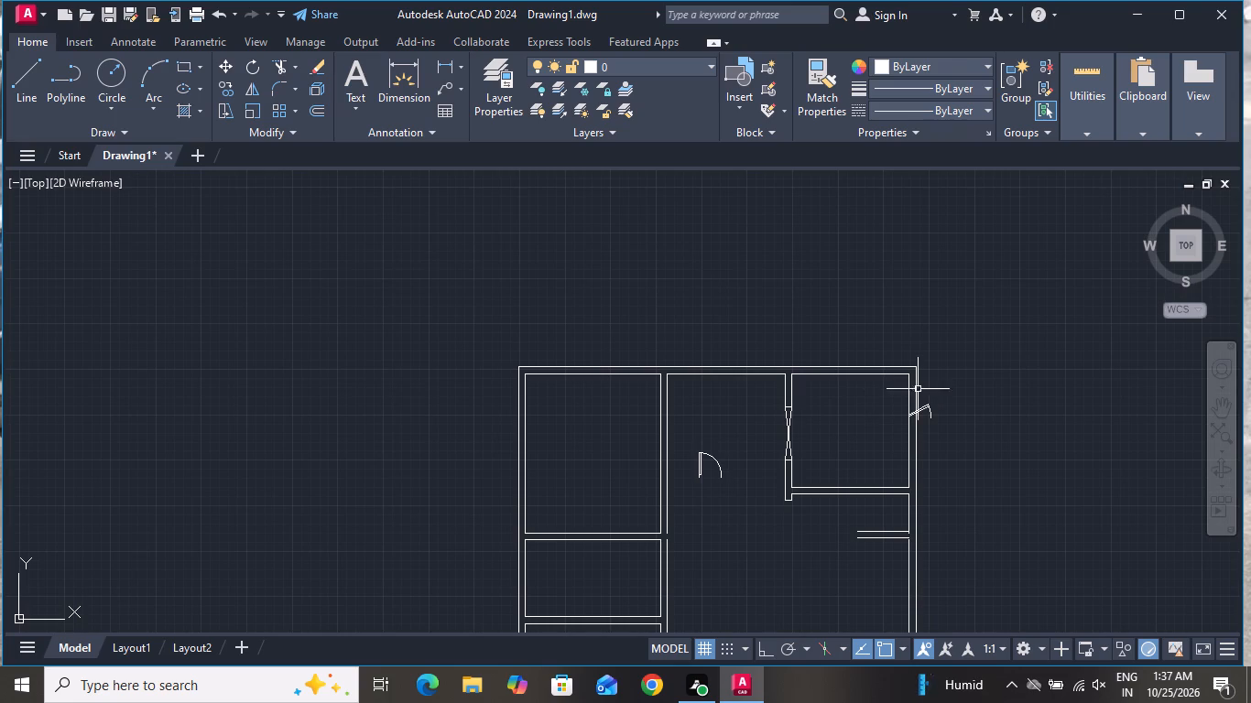
left_click(928, 408)
key("Delete")
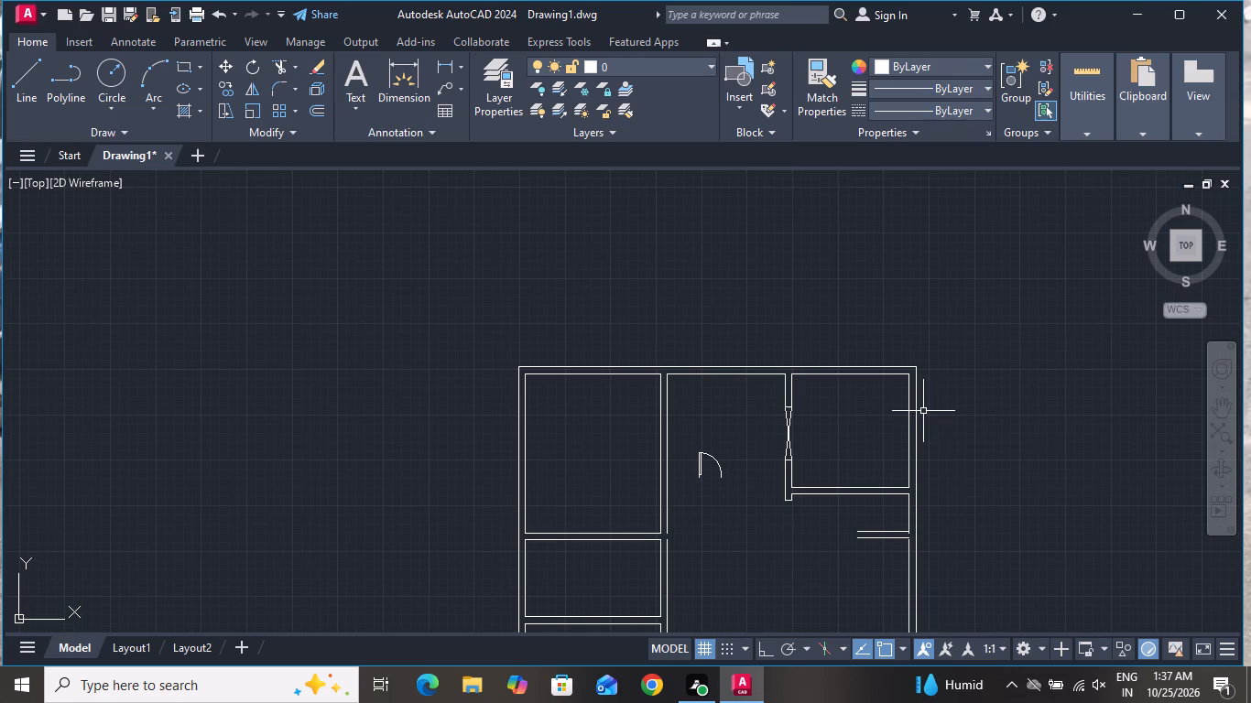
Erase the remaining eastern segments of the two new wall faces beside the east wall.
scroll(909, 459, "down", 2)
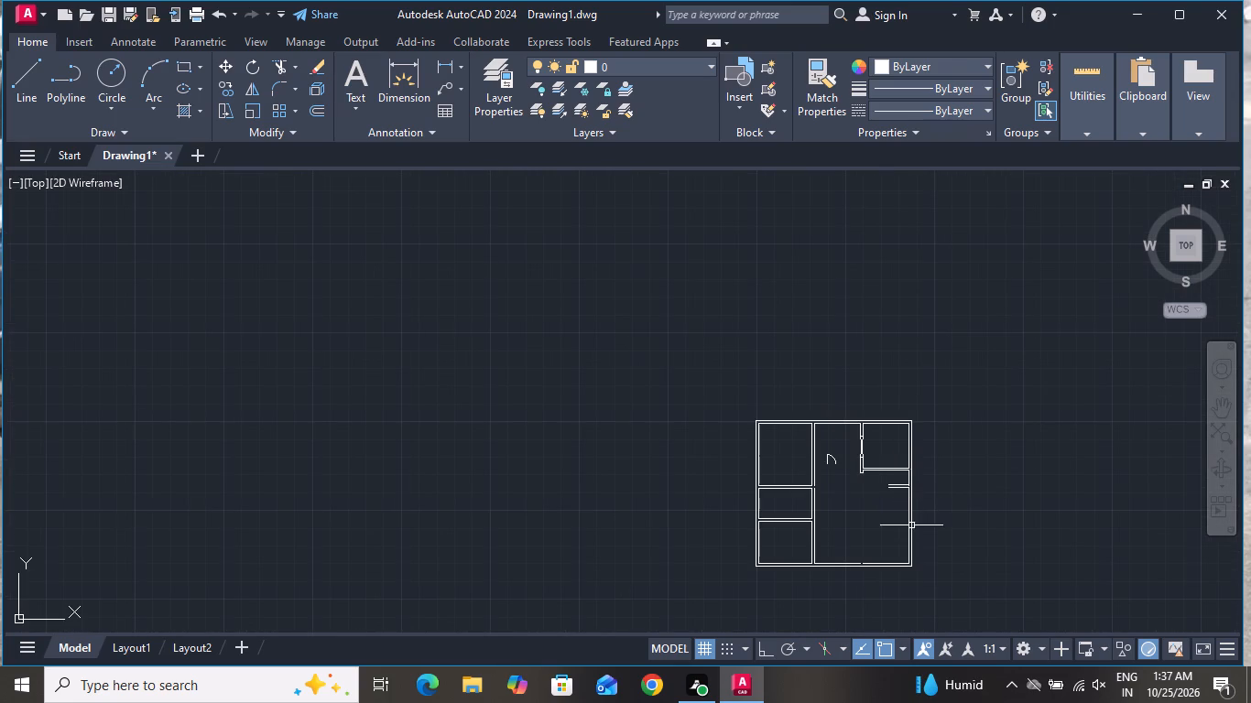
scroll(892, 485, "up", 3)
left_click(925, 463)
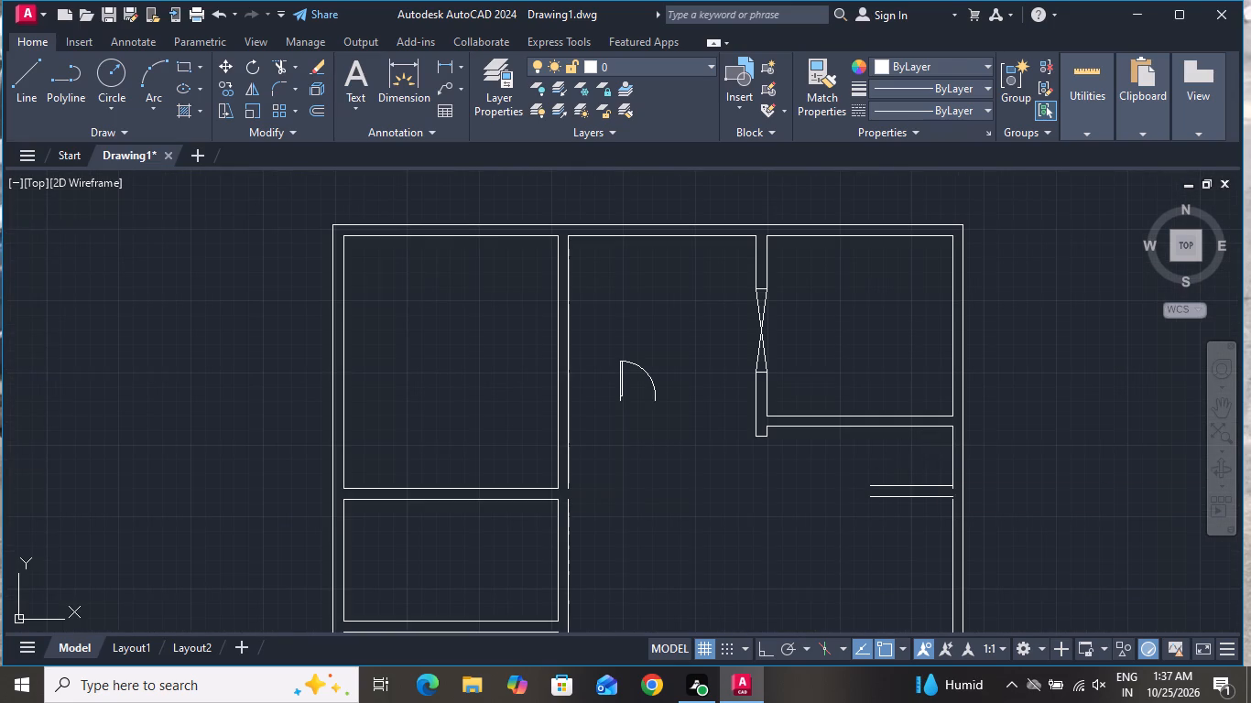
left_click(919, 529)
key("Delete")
Extend the east wall's inner face northward to close the gap below the northeast room.
type("EX")
key("space")
key("space")
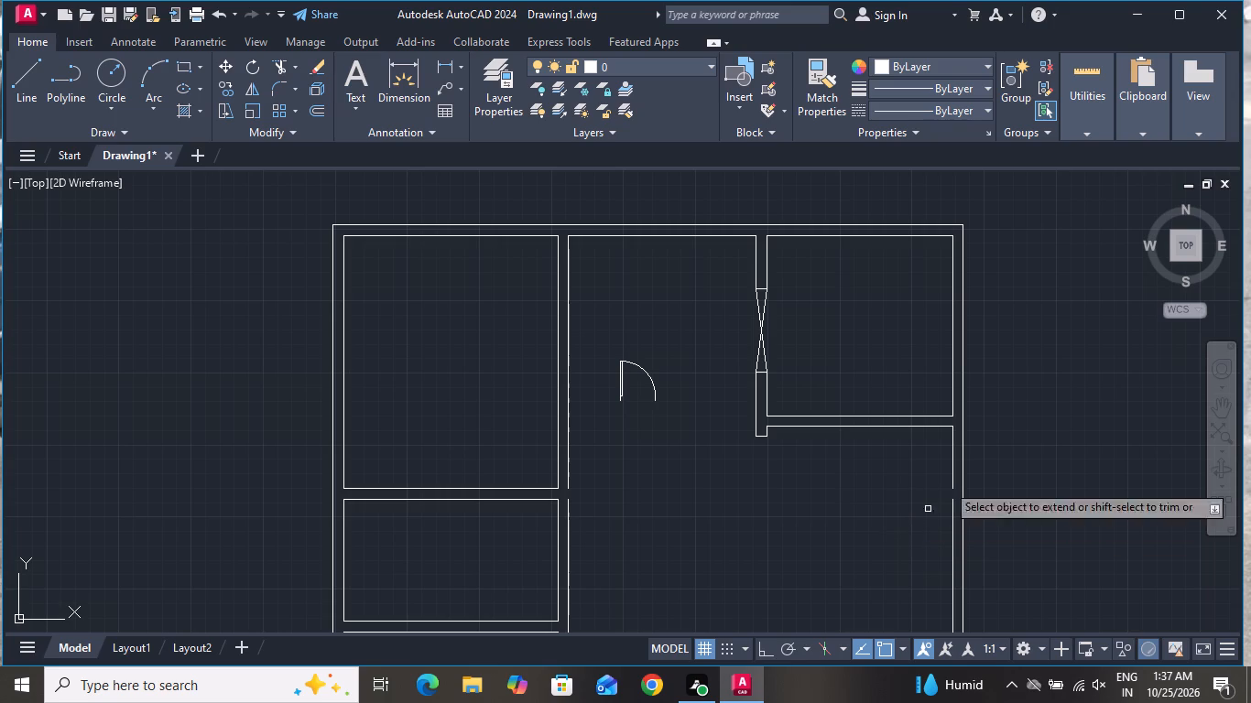
scroll(952, 477, "down", 2)
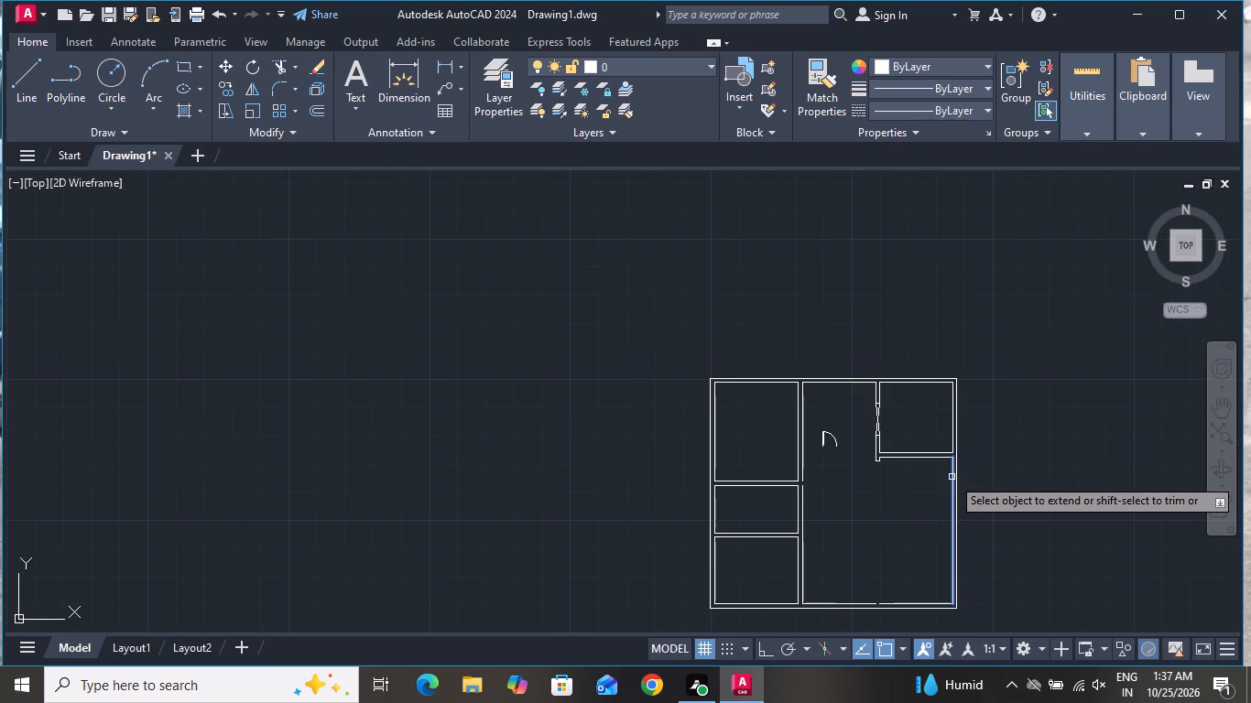
left_click(952, 477)
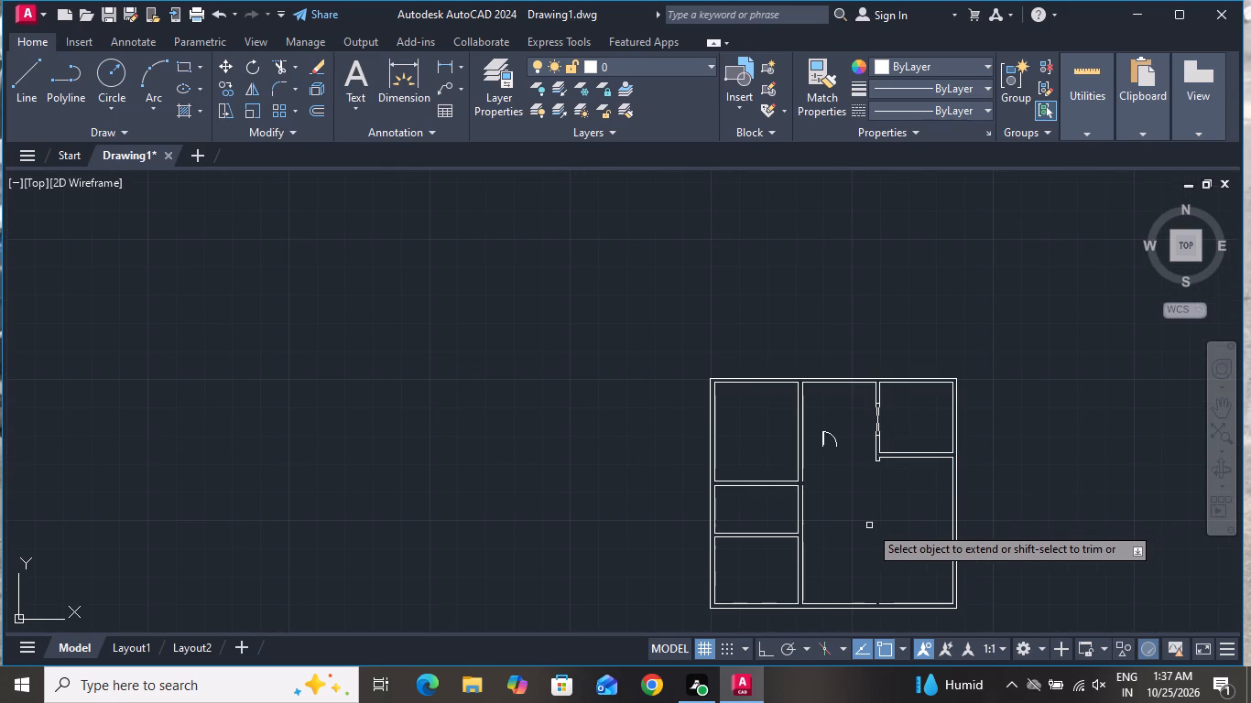
right_click(869, 525)
left_click(910, 314)
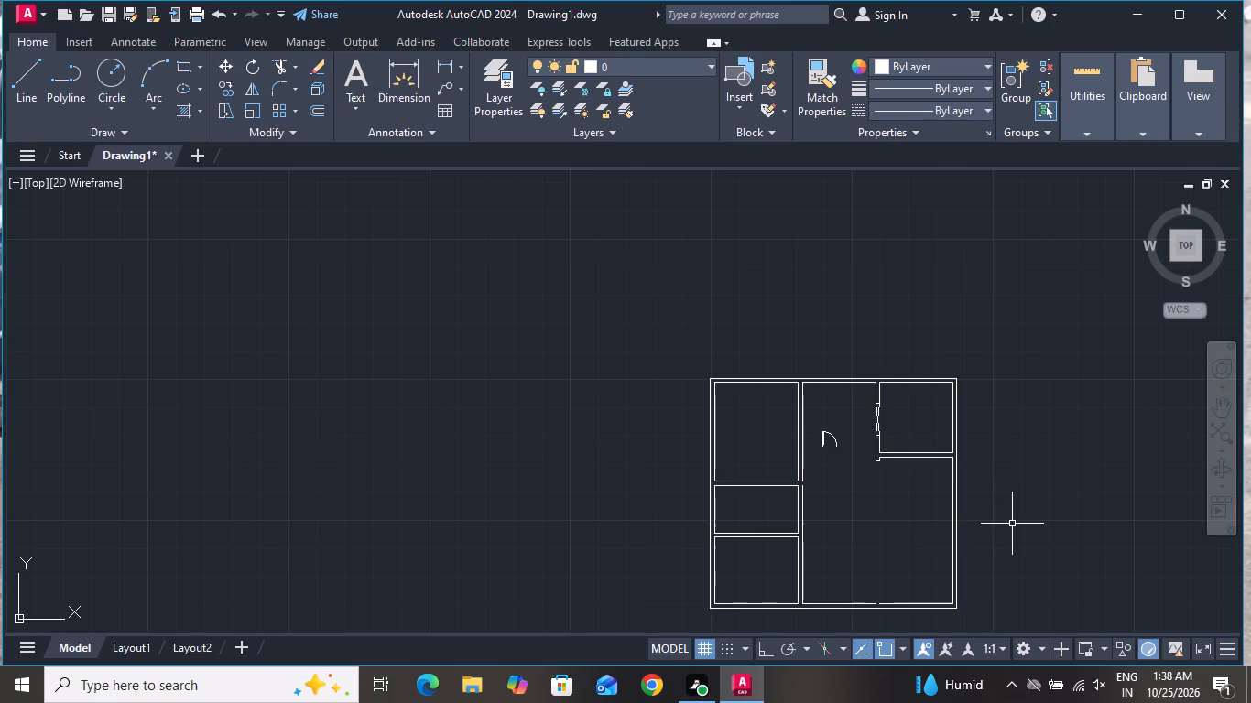
With Ortho on, draw a vertical line from the wall stub's east corner below the northeast room down to the south wall's inner face.
scroll(1012, 522, "down", 1)
scroll(925, 472, "up", 3)
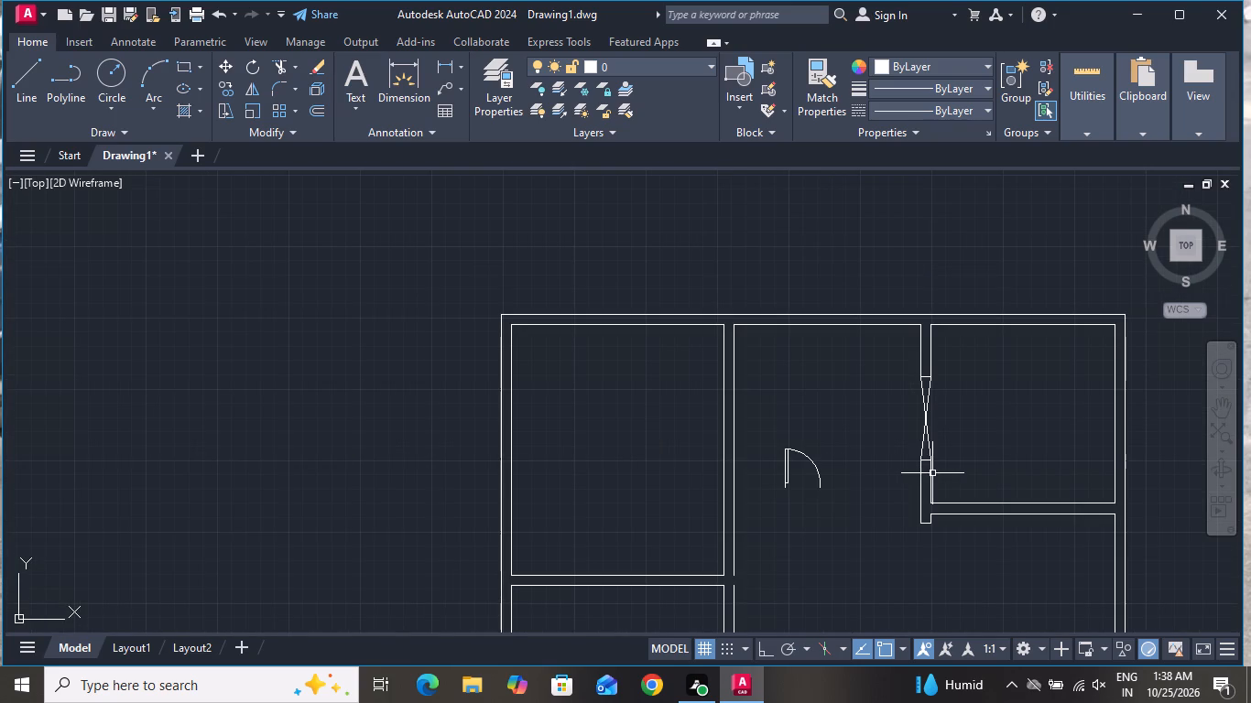
left_click(19, 74)
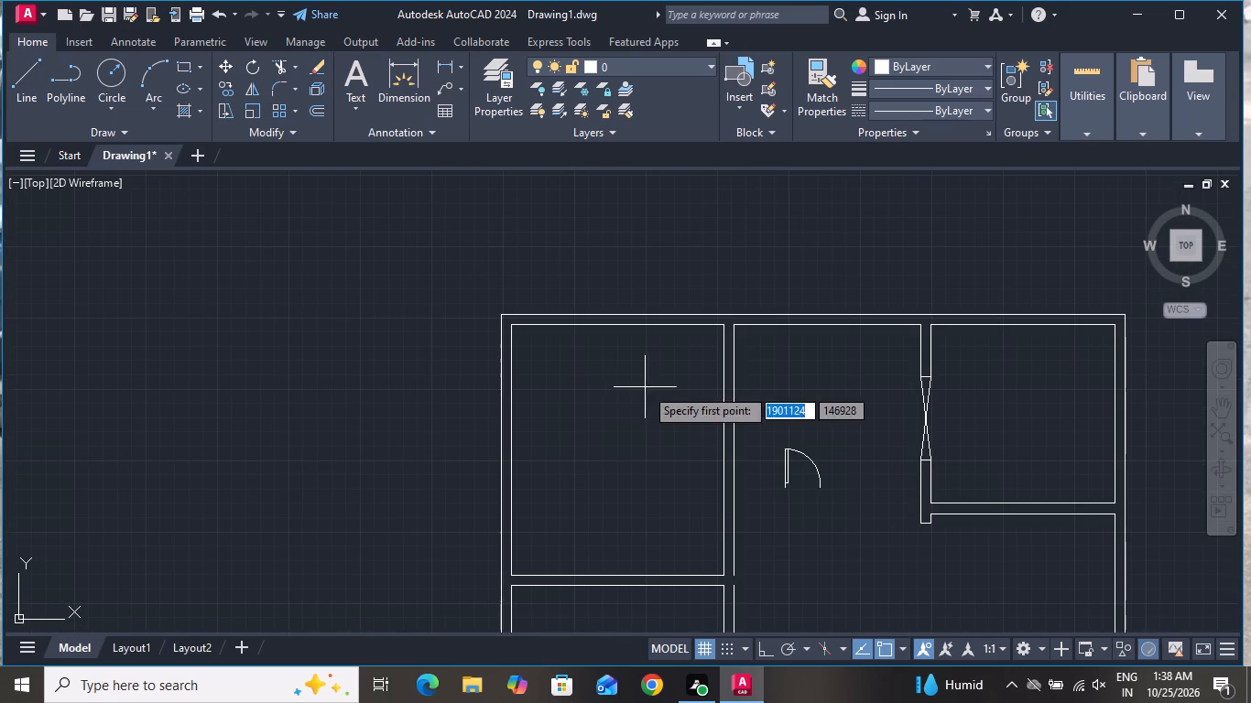
scroll(683, 390, "down", 1)
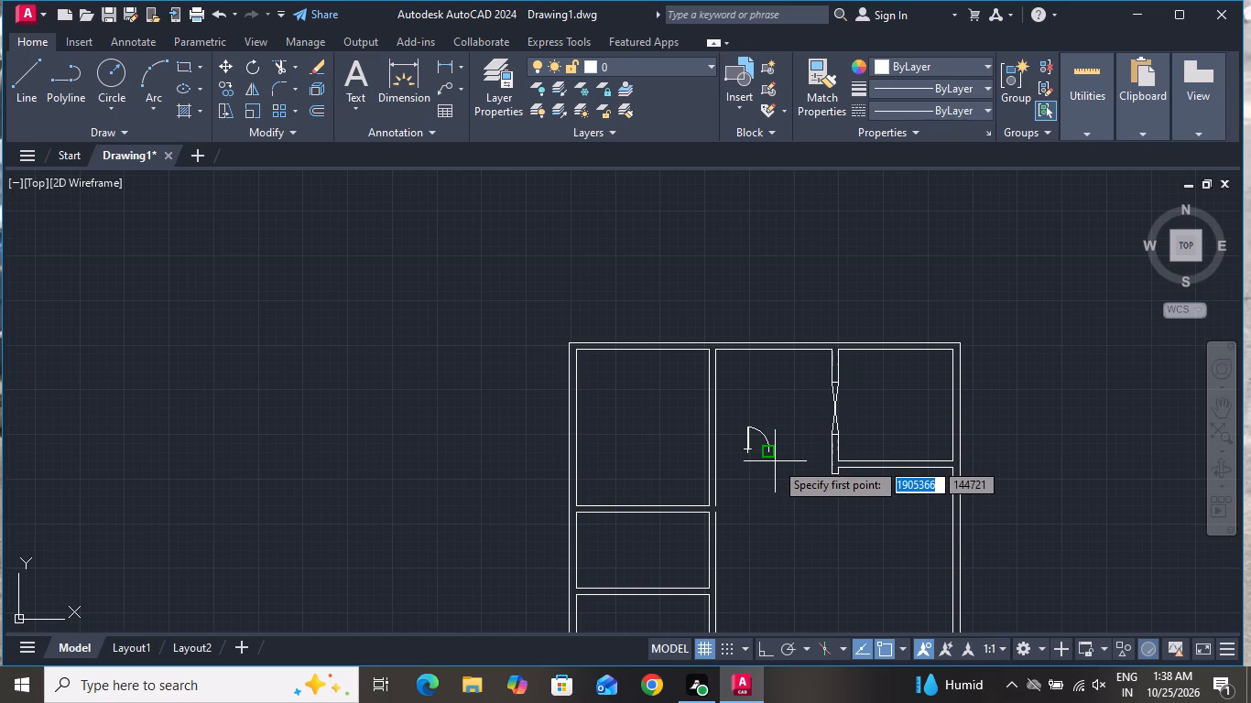
scroll(779, 464, "down", 1)
scroll(809, 489, "up", 3)
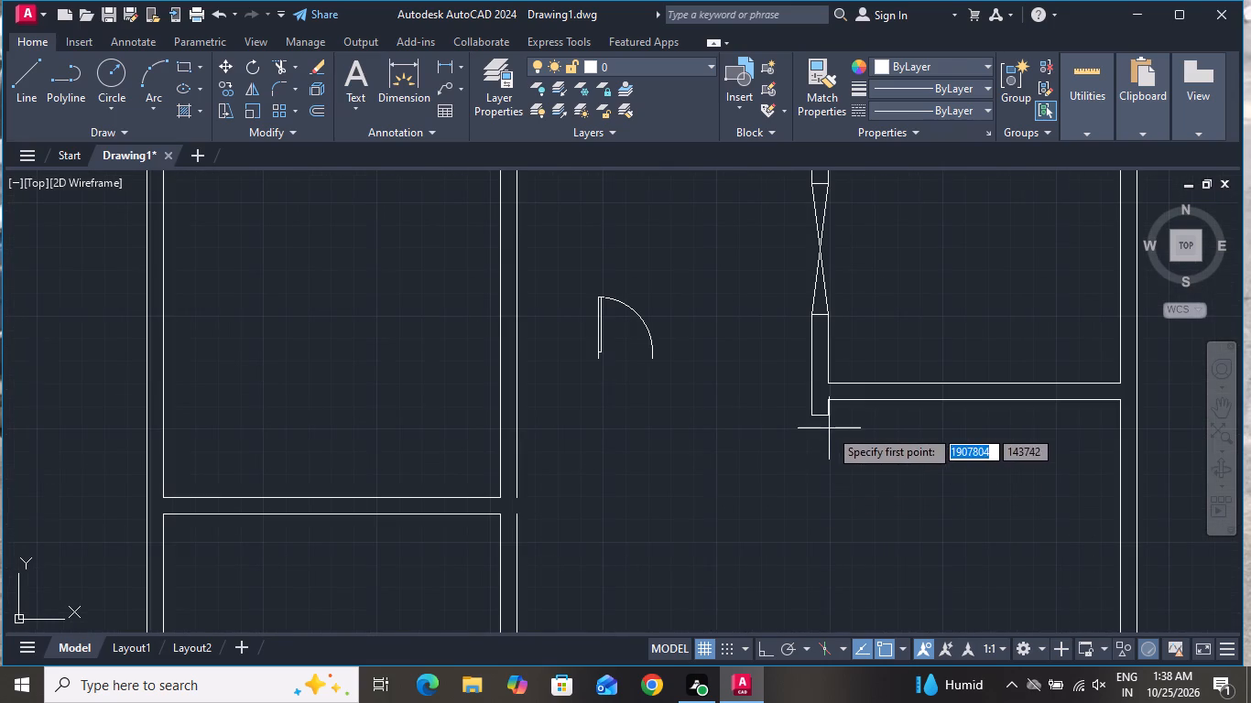
left_click(828, 414)
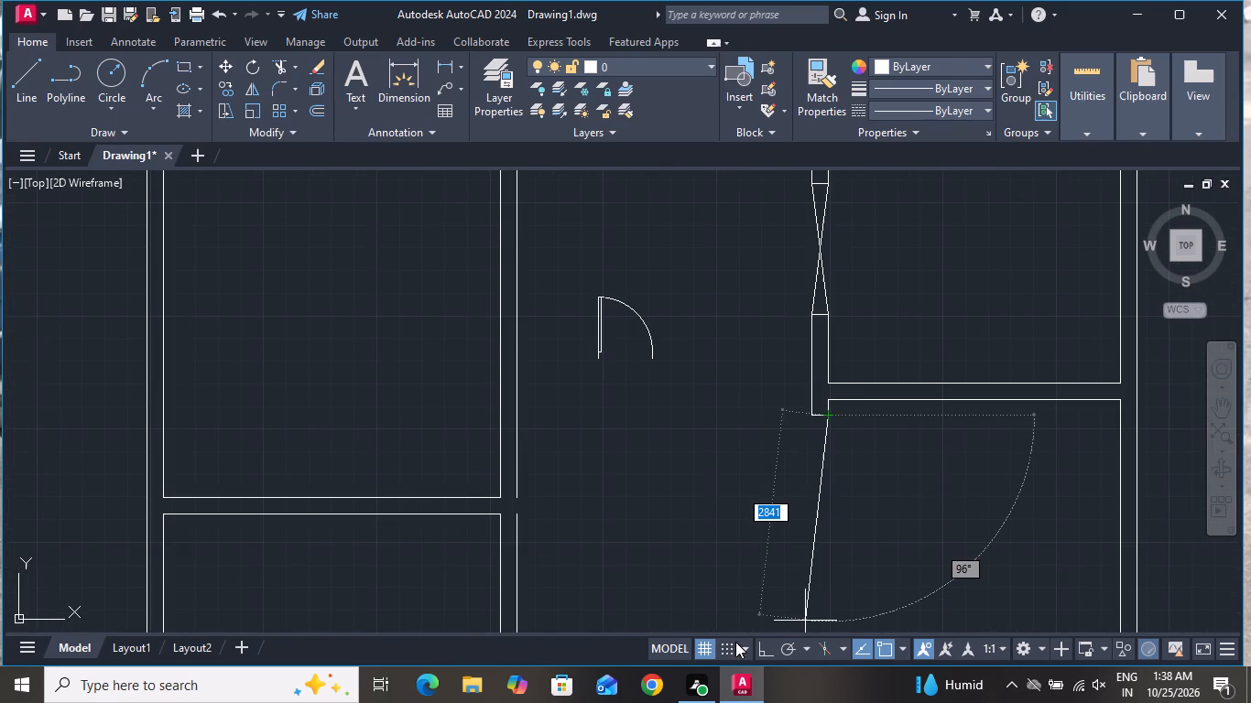
left_click(761, 652)
scroll(840, 533, "down", 3)
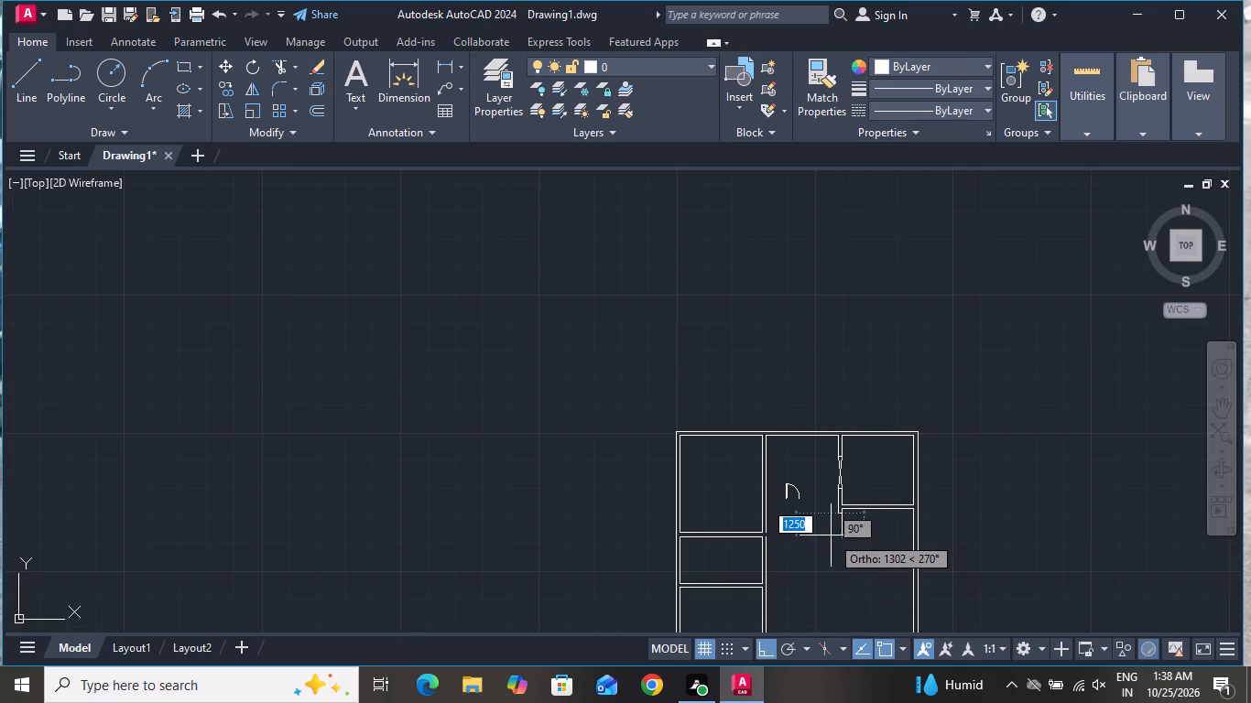
scroll(830, 535, "up", 3)
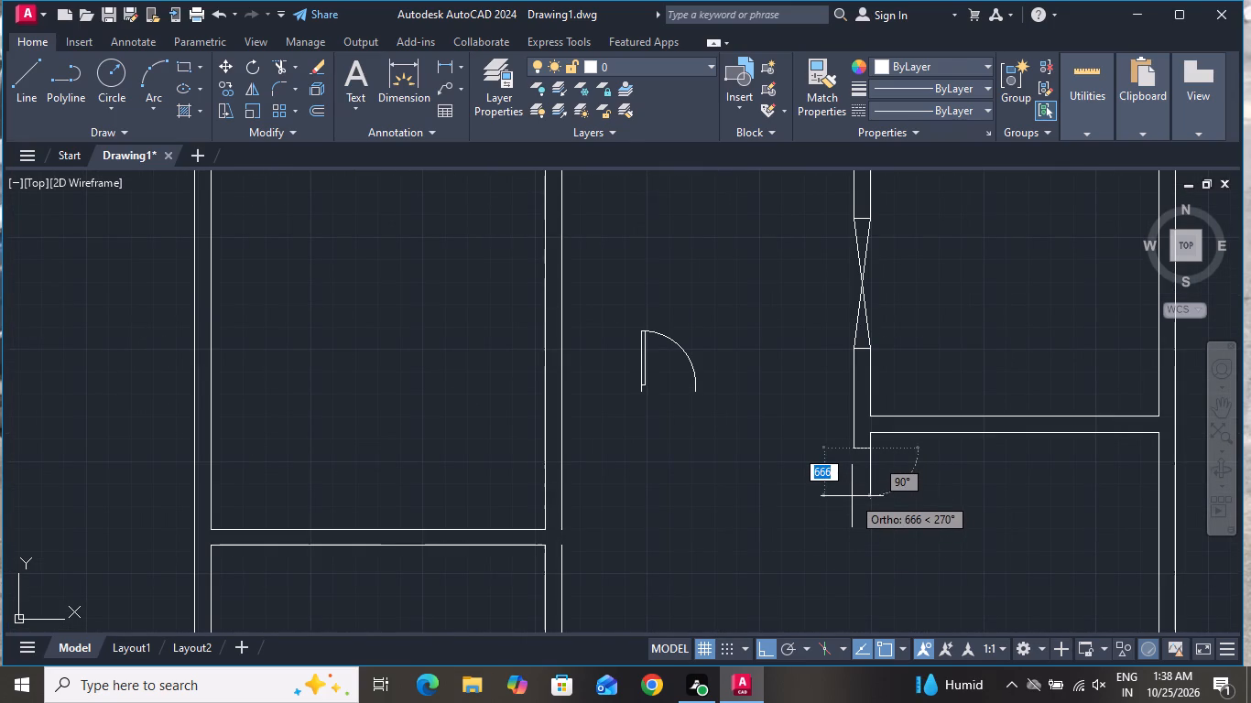
scroll(846, 544, "down", 2)
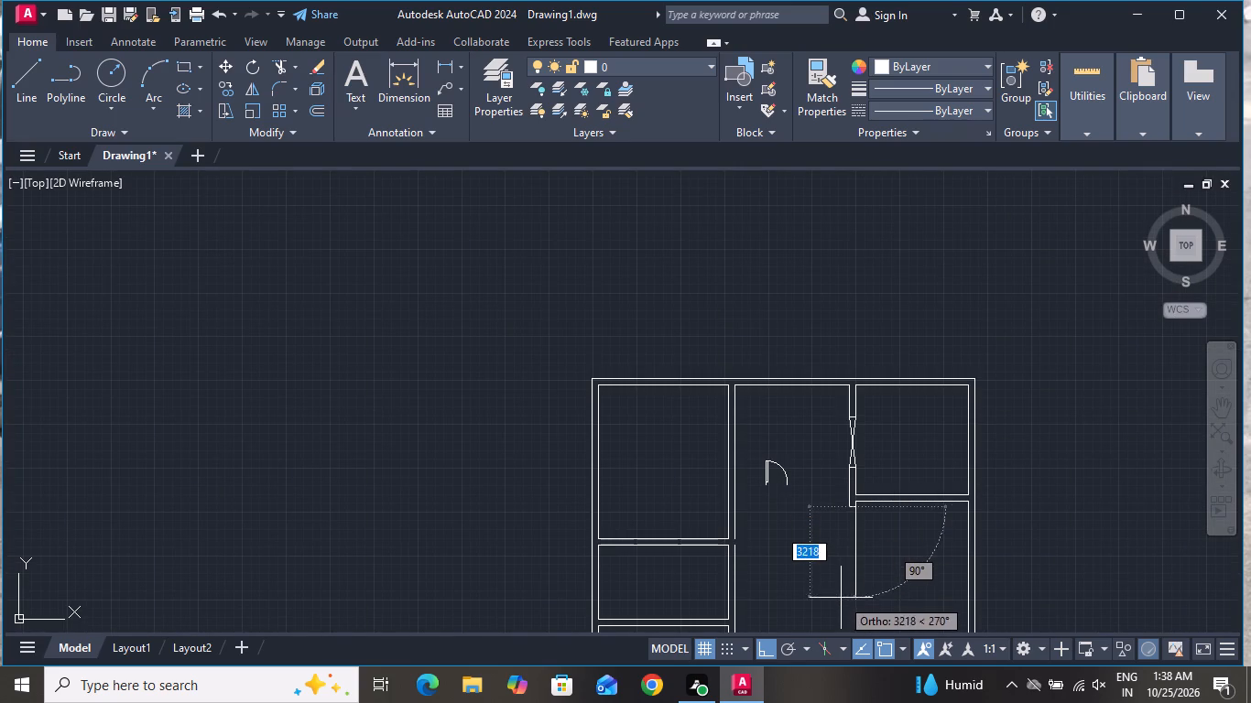
scroll(841, 566, "down", 3)
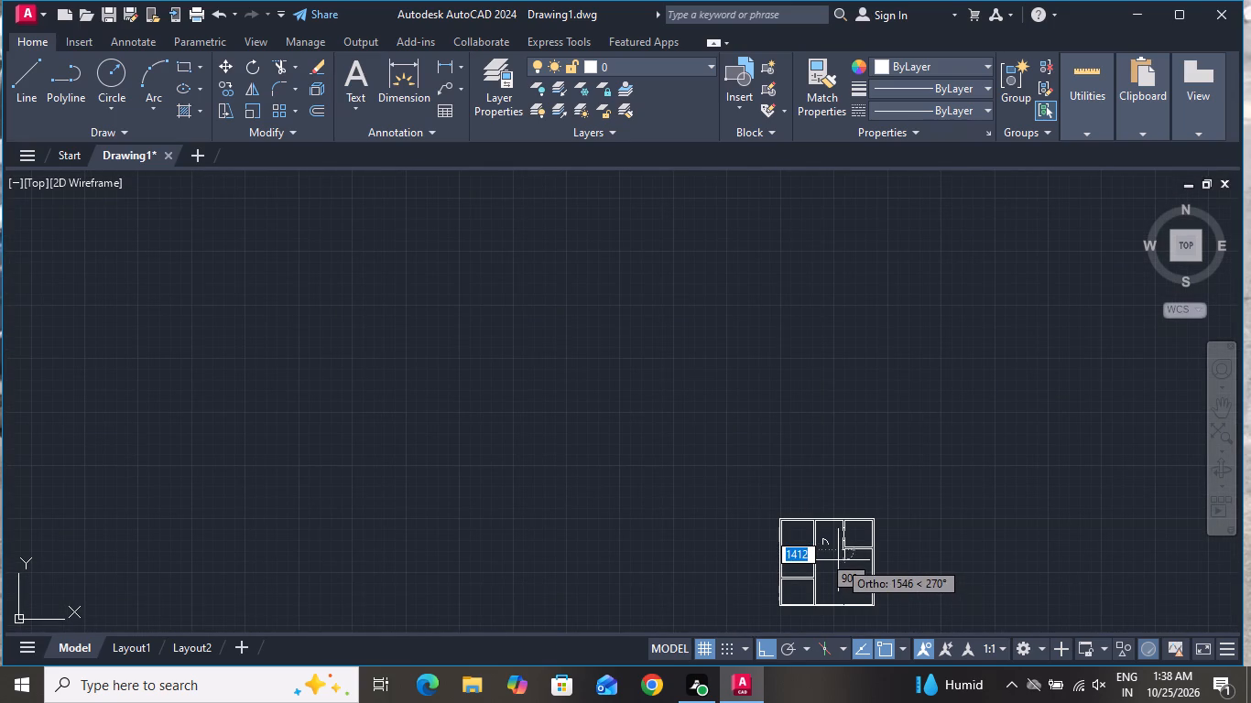
scroll(838, 559, "down", 1)
scroll(835, 596, "up", 2)
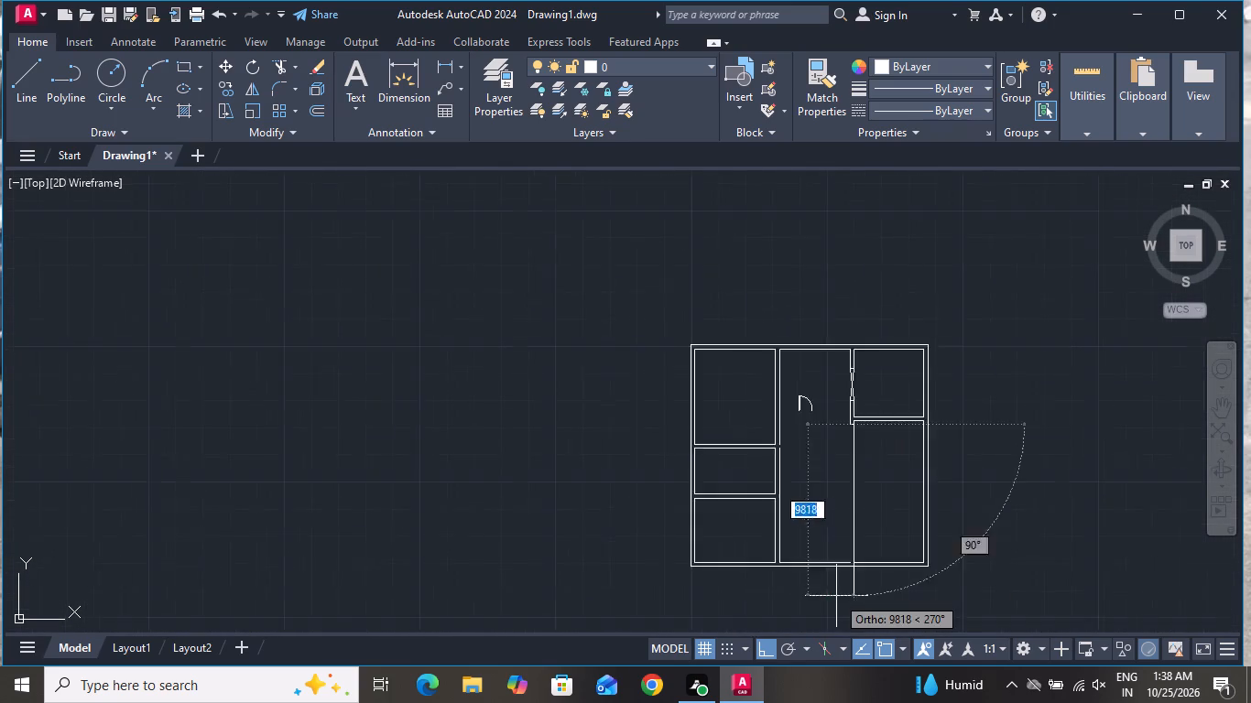
scroll(836, 596, "up", 2)
left_click(861, 543)
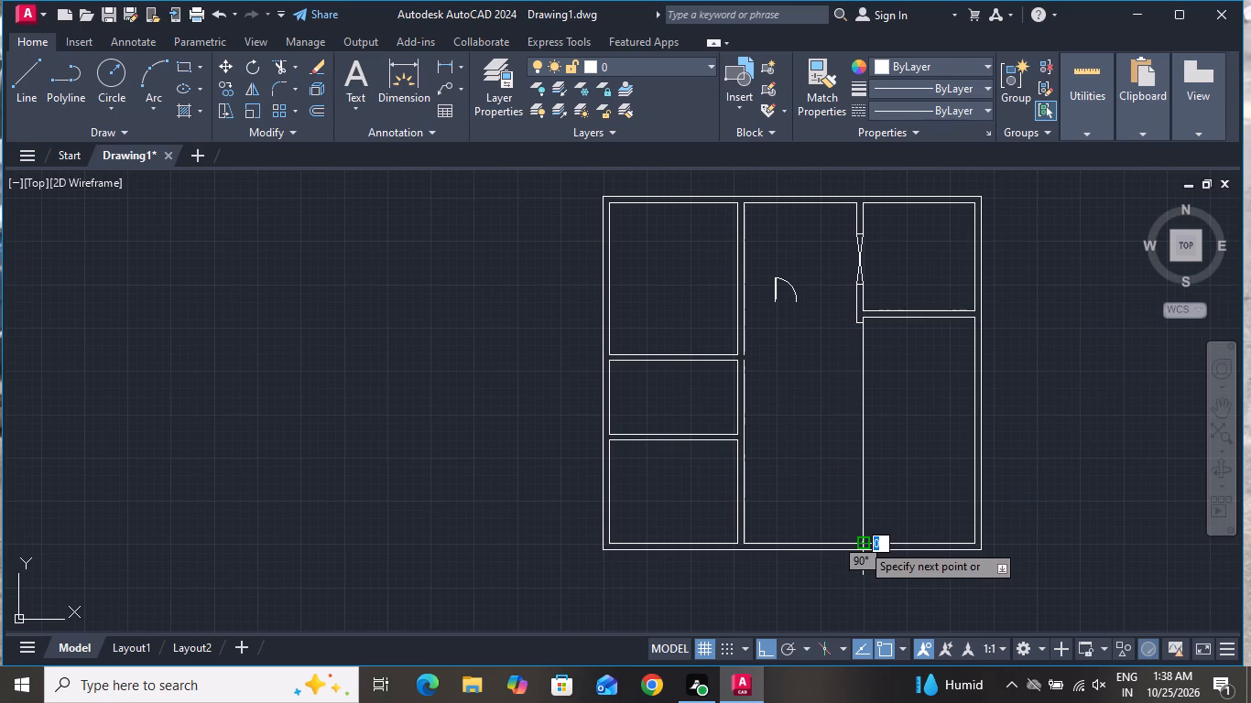
right_click(861, 545)
left_click(899, 354)
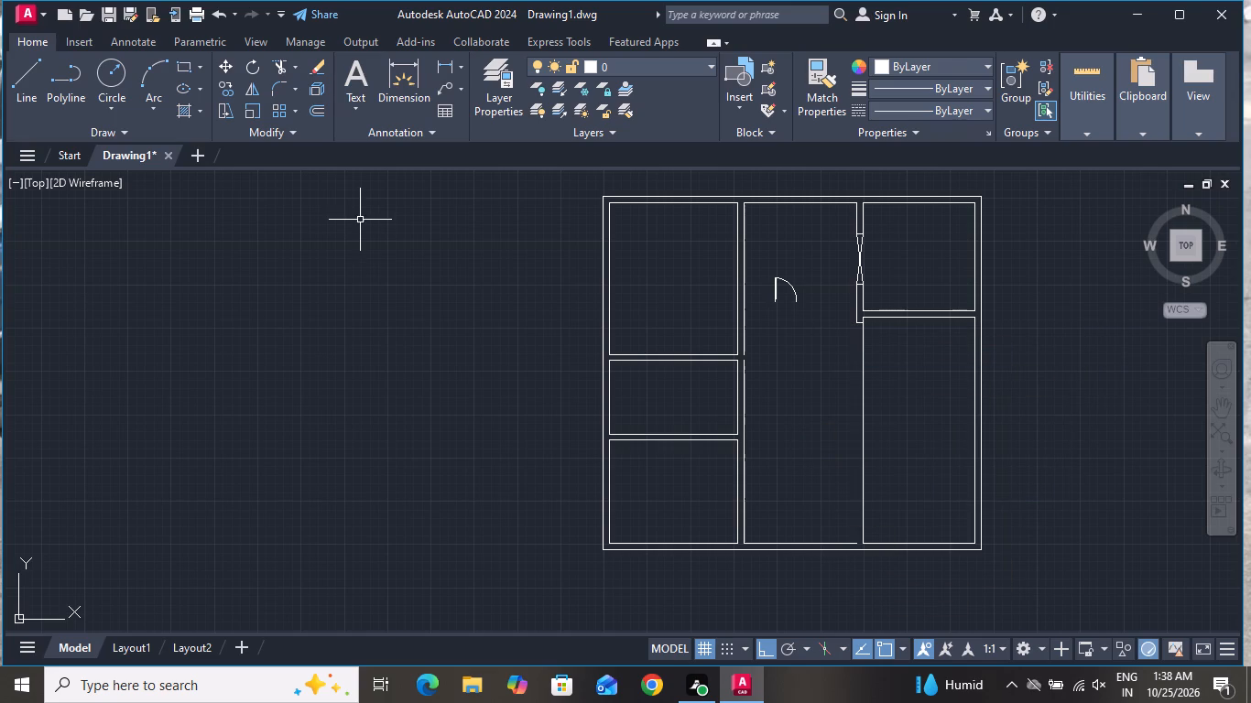
Draw the parallel vertical wall line from the stub's west corner down to the south wall's inner face.
left_click(35, 75)
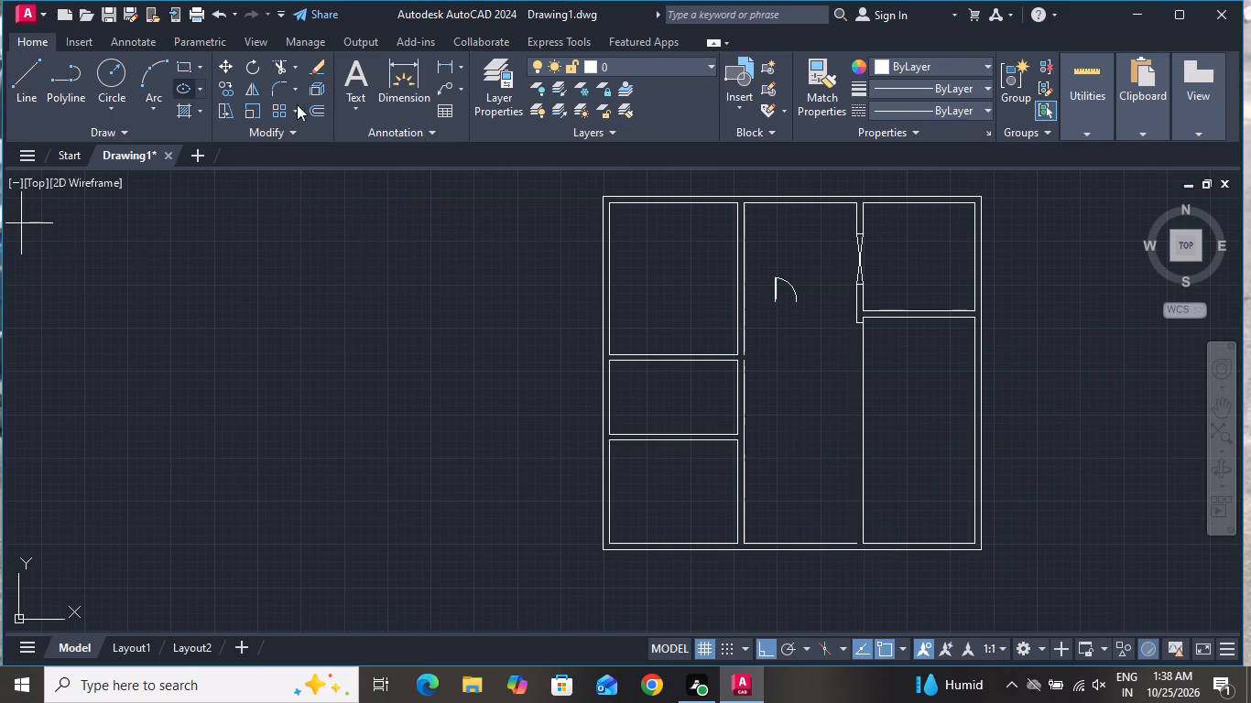
scroll(852, 315, "up", 3)
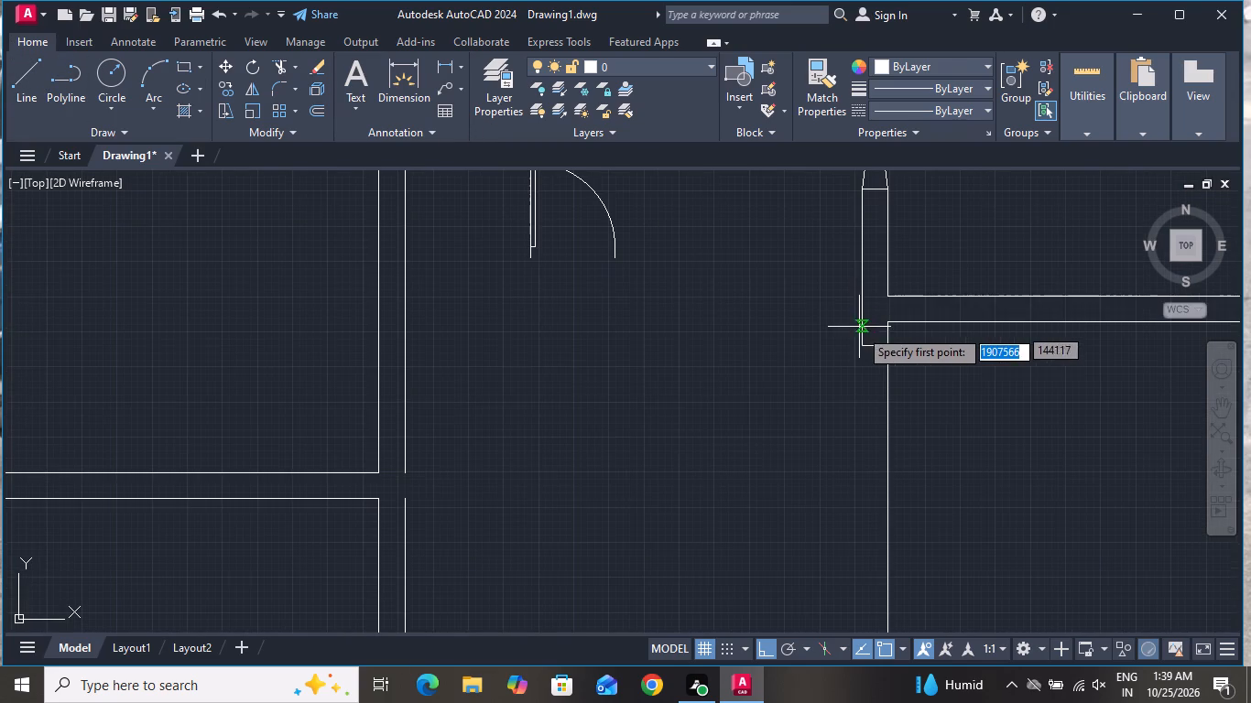
left_click(862, 345)
scroll(865, 435, "down", 2)
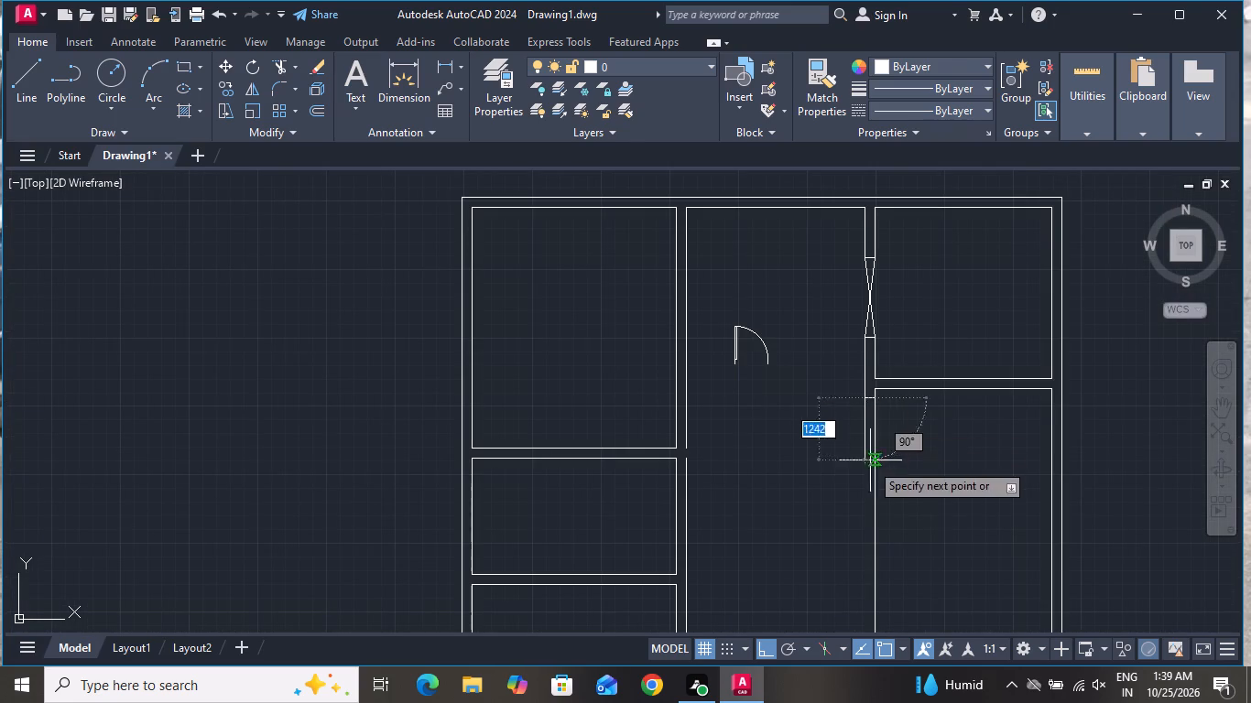
scroll(895, 544, "up", 1)
scroll(891, 481, "down", 2)
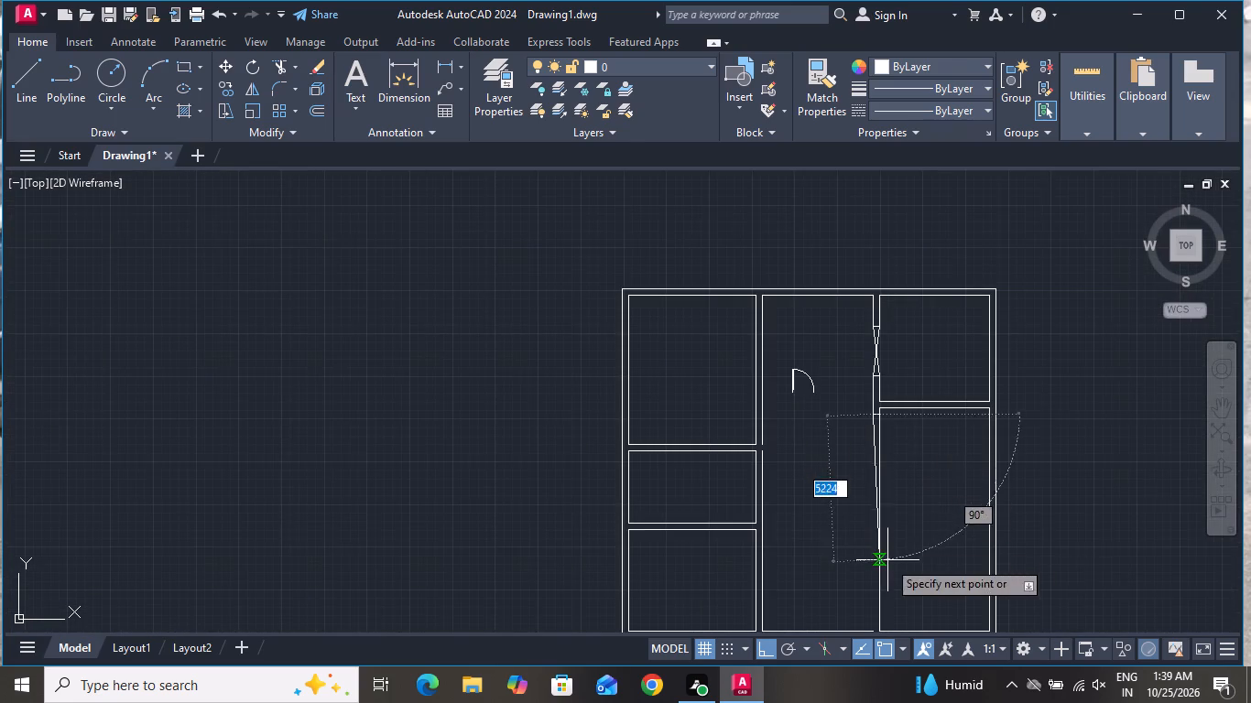
scroll(888, 535, "down", 1)
scroll(891, 600, "up", 5)
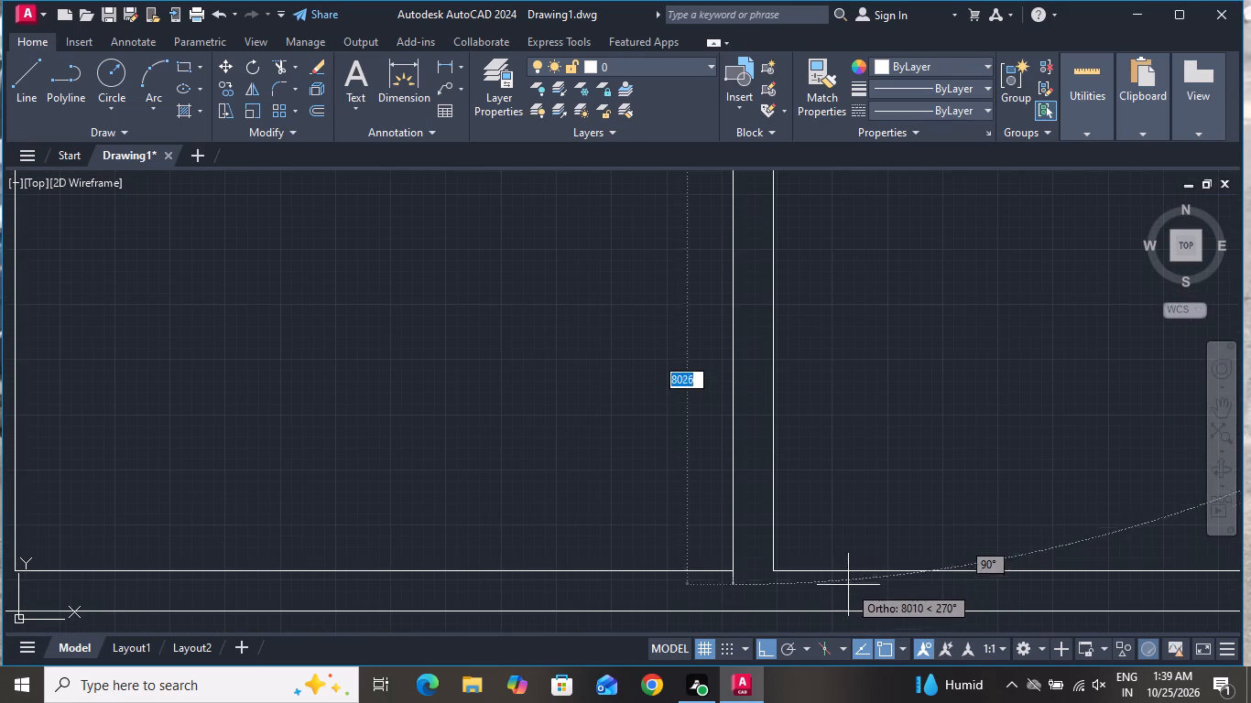
left_click(734, 568)
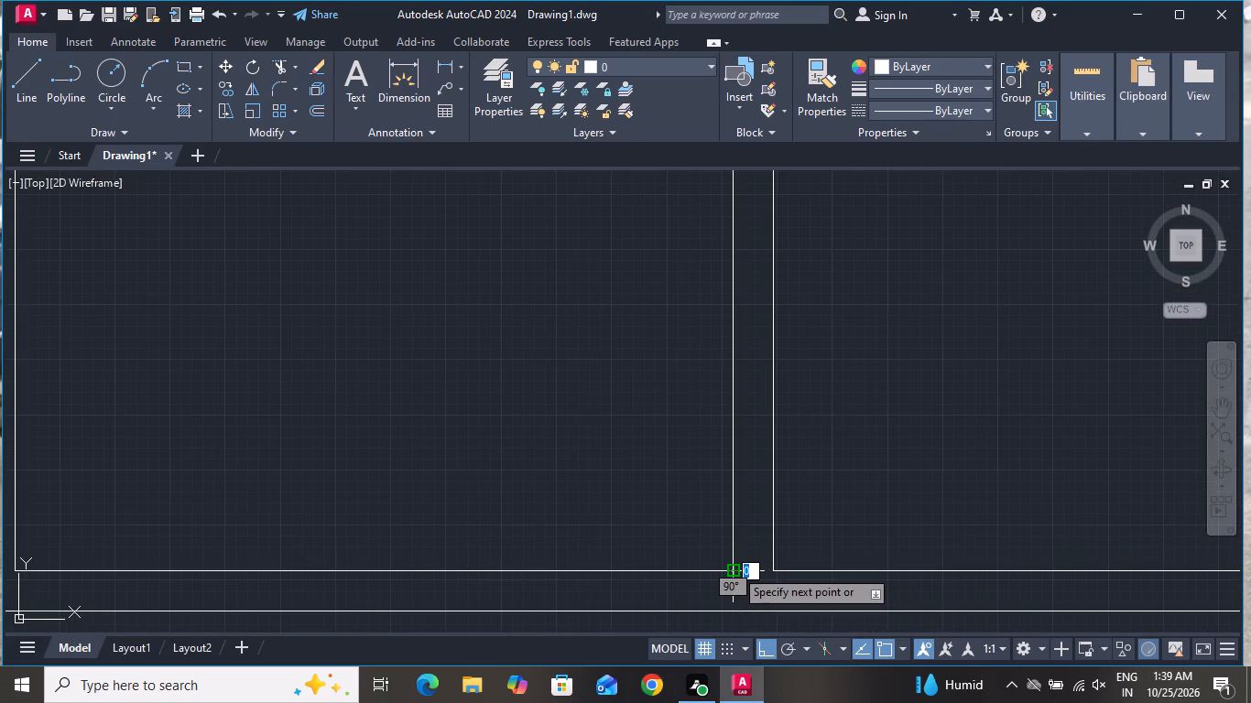
right_click(734, 568)
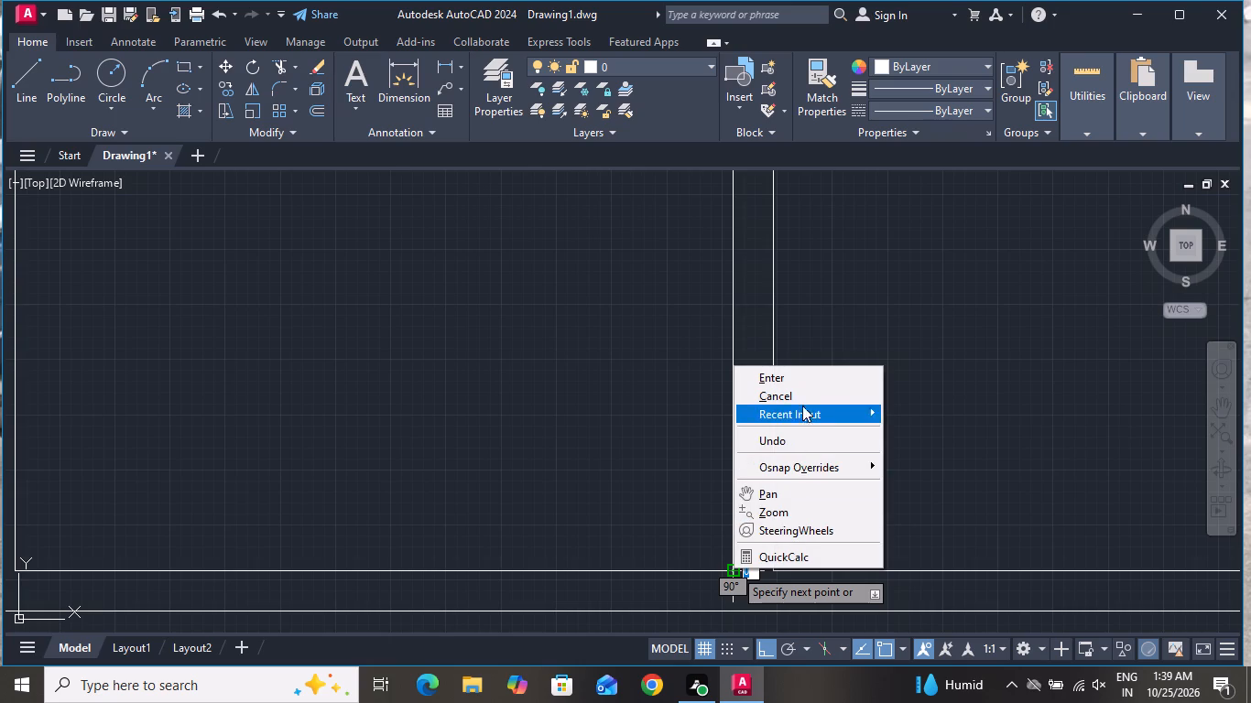
left_click(802, 396)
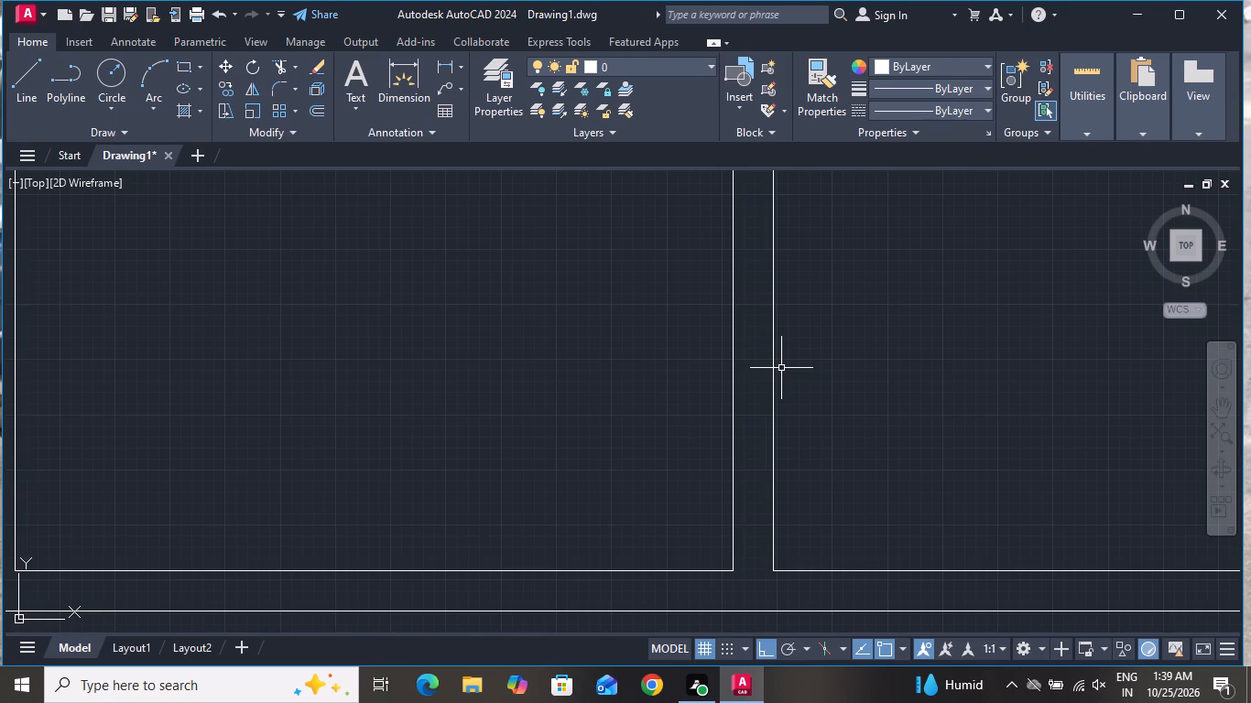
Draw a horizontal line about 4024 mm long from the east wall's inner face to the new vertical wall, south of the northeast room.
scroll(781, 368, "down", 5)
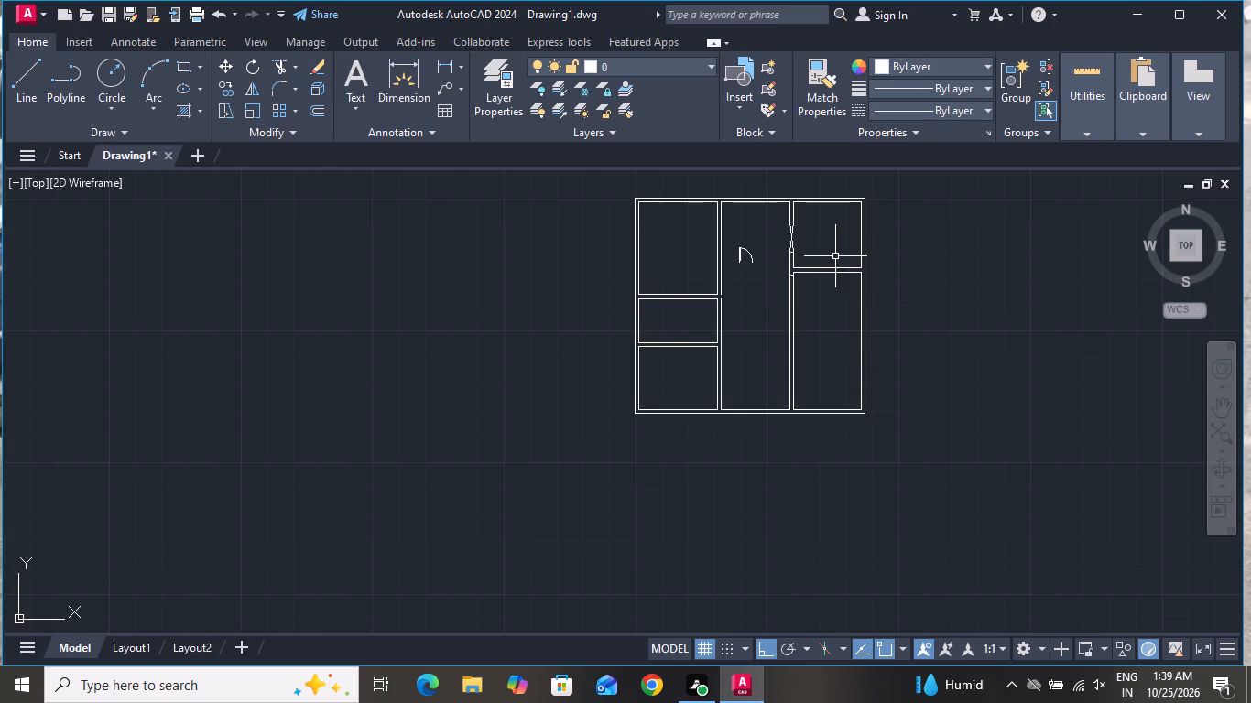
left_click(33, 70)
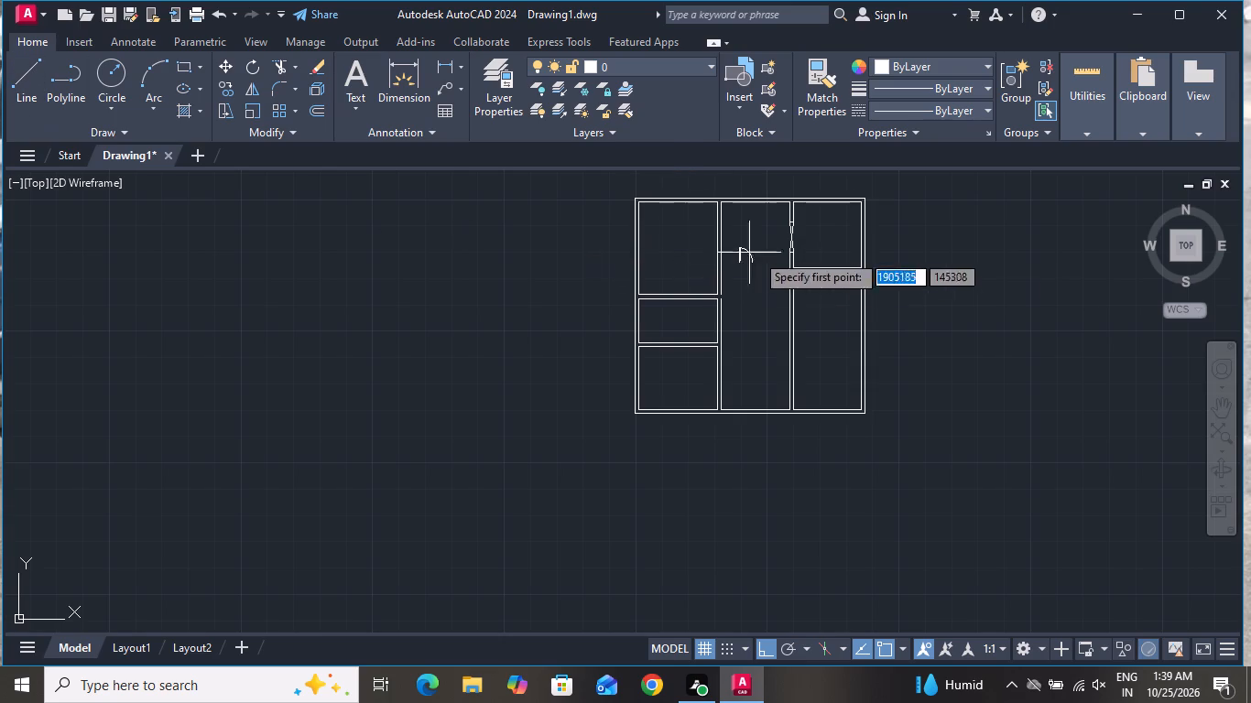
scroll(854, 277, "up", 3)
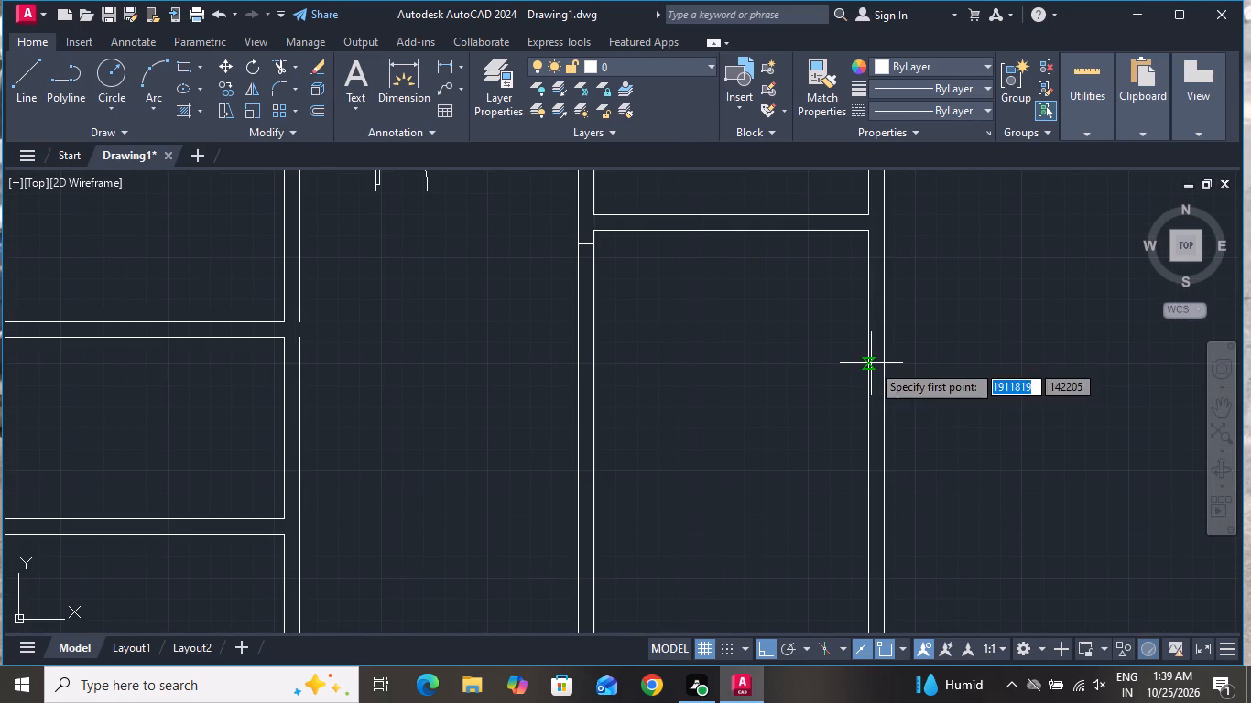
left_click(871, 363)
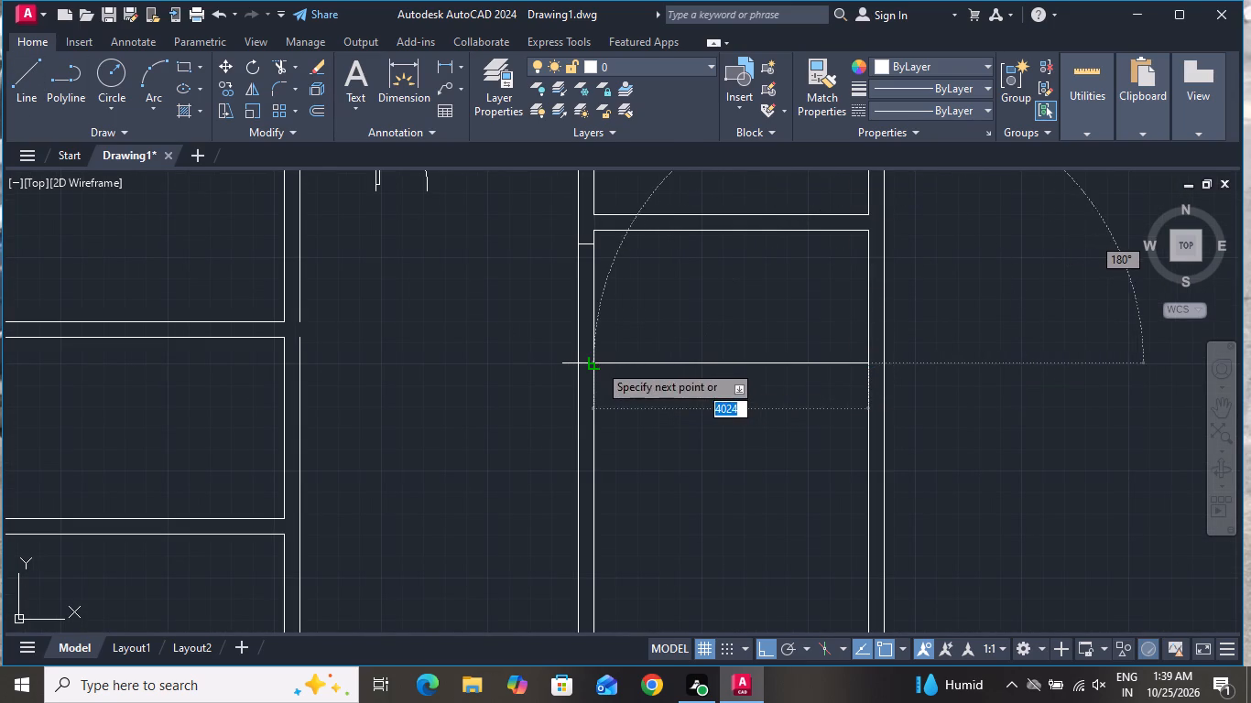
left_click(597, 362)
right_click(594, 363)
left_click(628, 392)
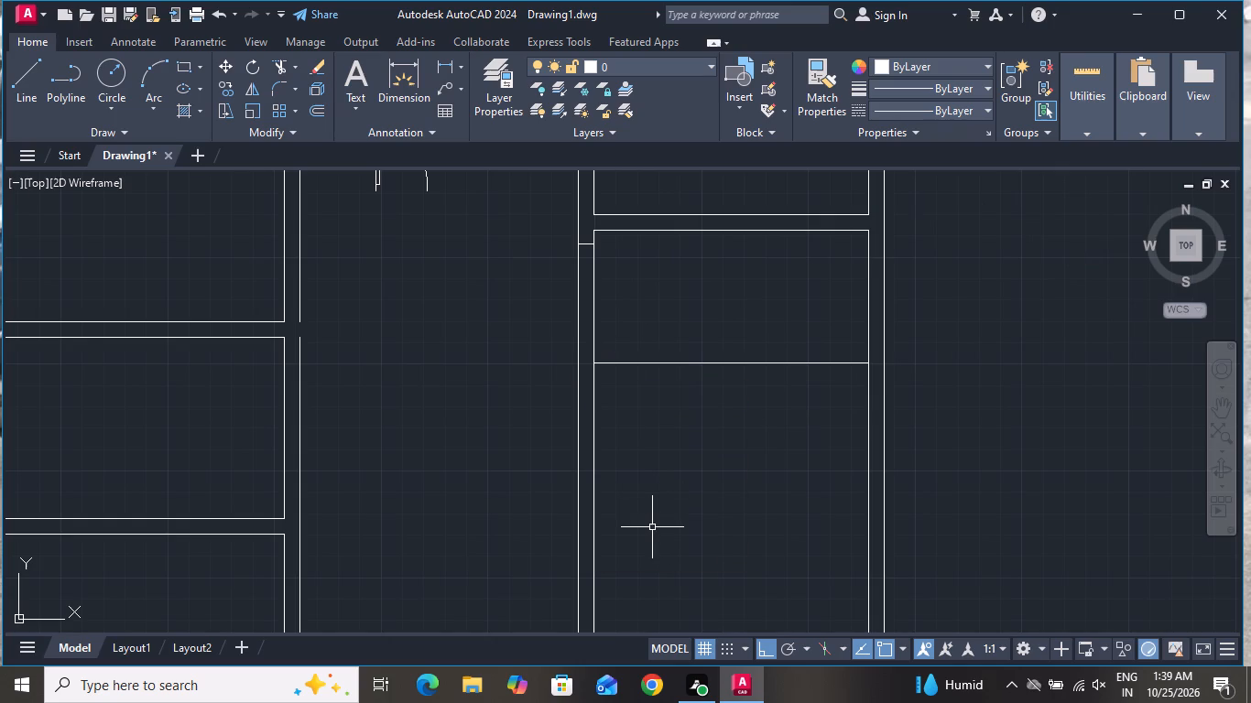
Offset the new horizontal line 228.6 mm southward to form the second face of the cross wall.
type("O")
key("space")
type("228")
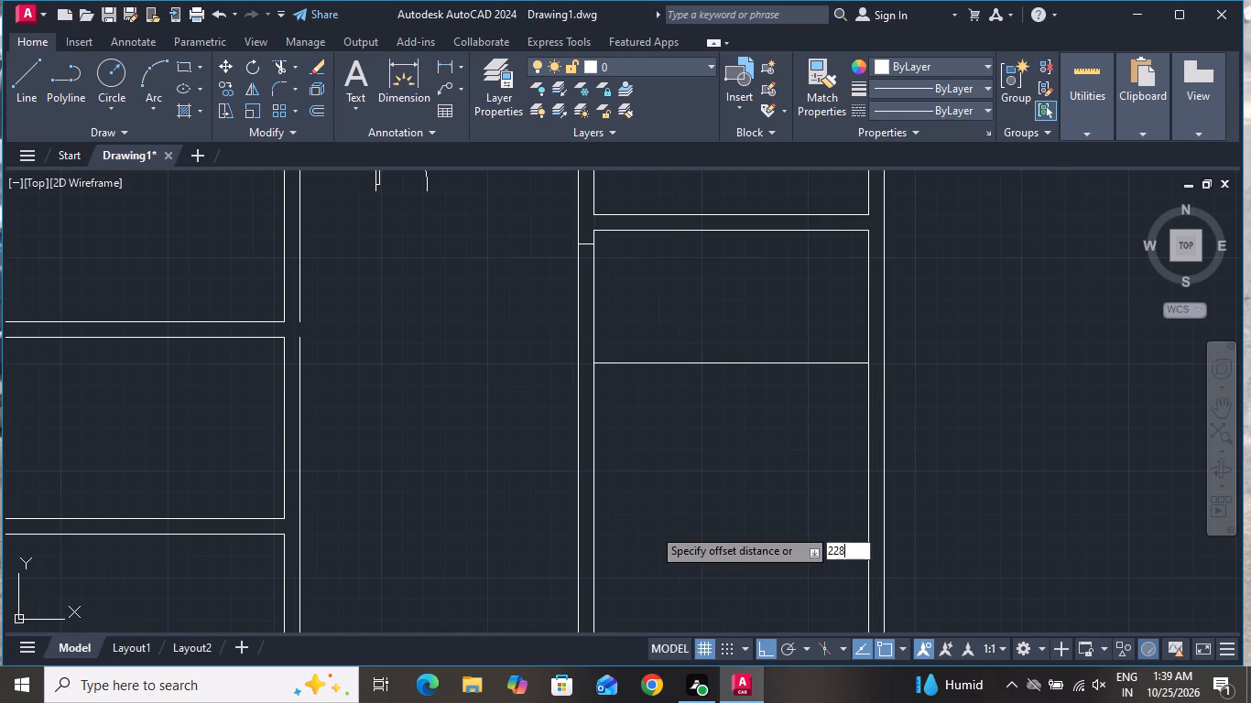
key("period")
type("6")
key("space")
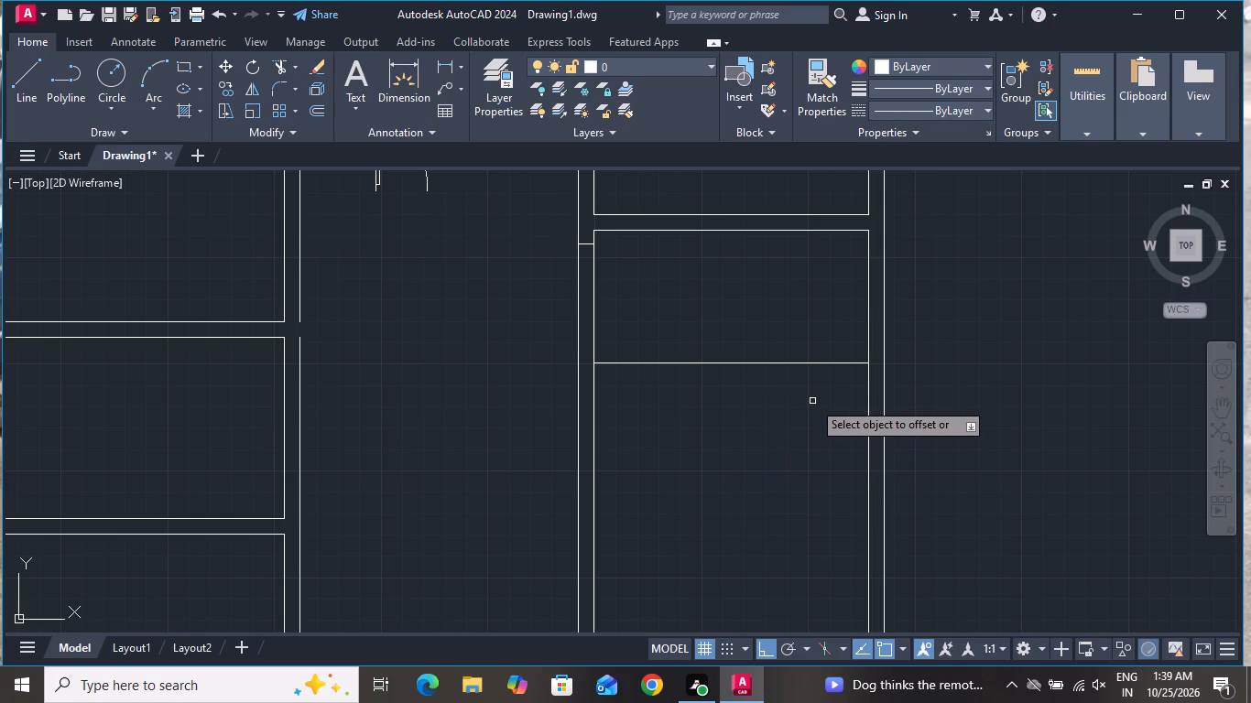
left_click(757, 362)
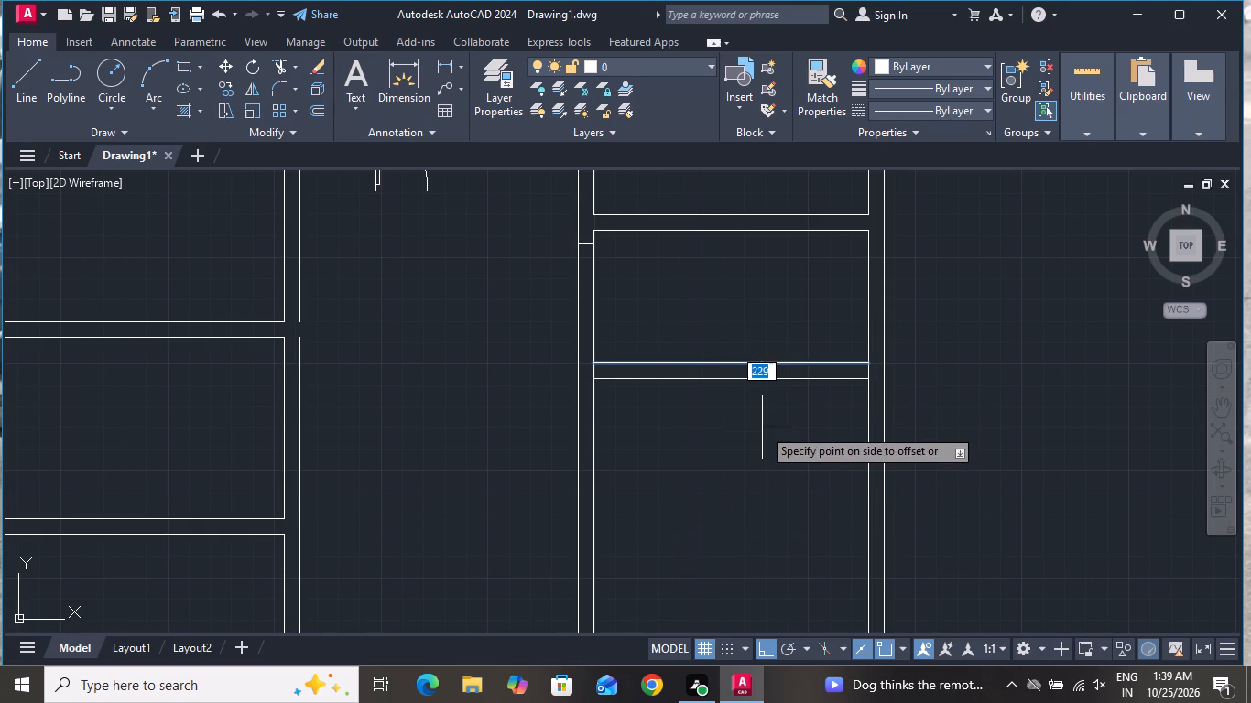
left_click(761, 436)
right_click(759, 438)
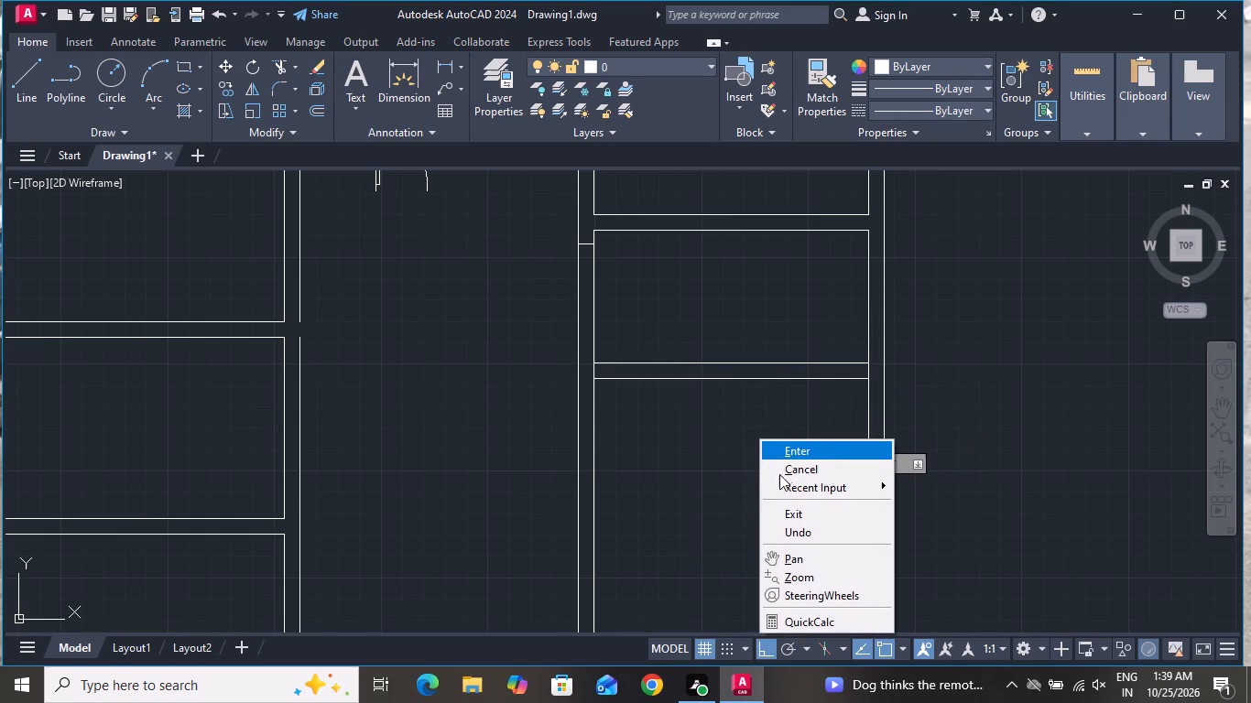
left_click(821, 460)
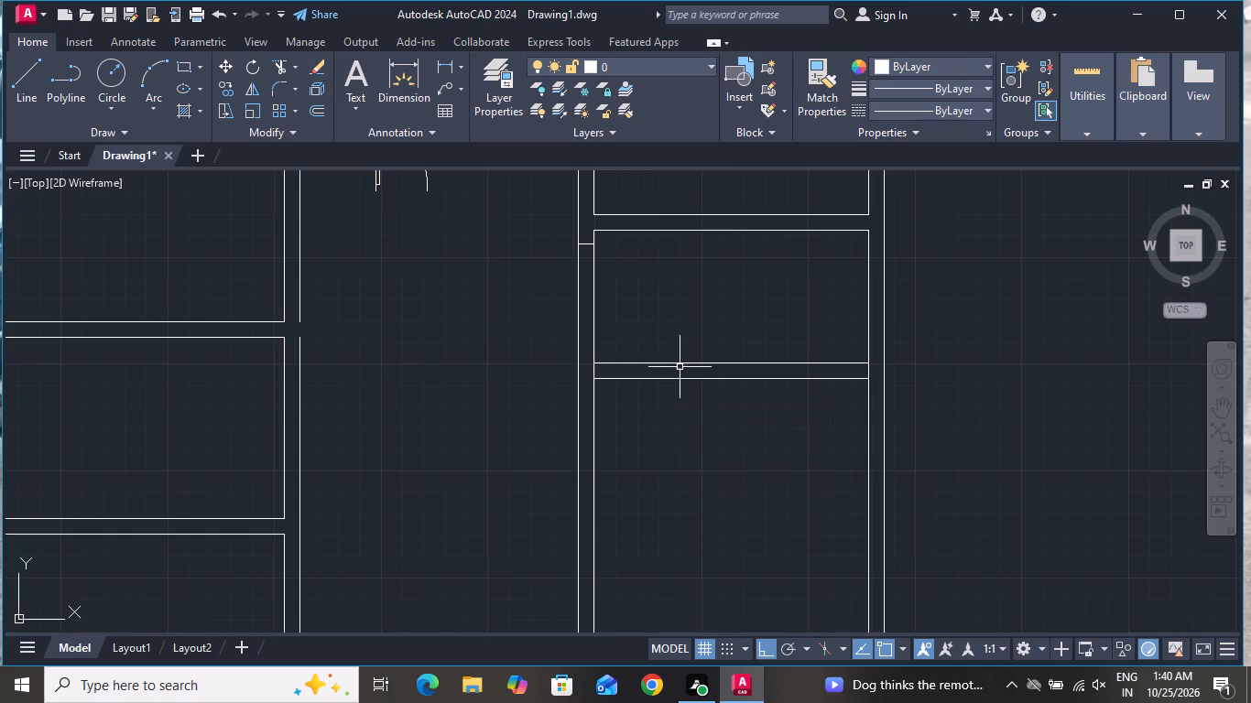
Draw a short horizontal jamb line across the vertical wall, just north of the new cross wall.
left_click(24, 61)
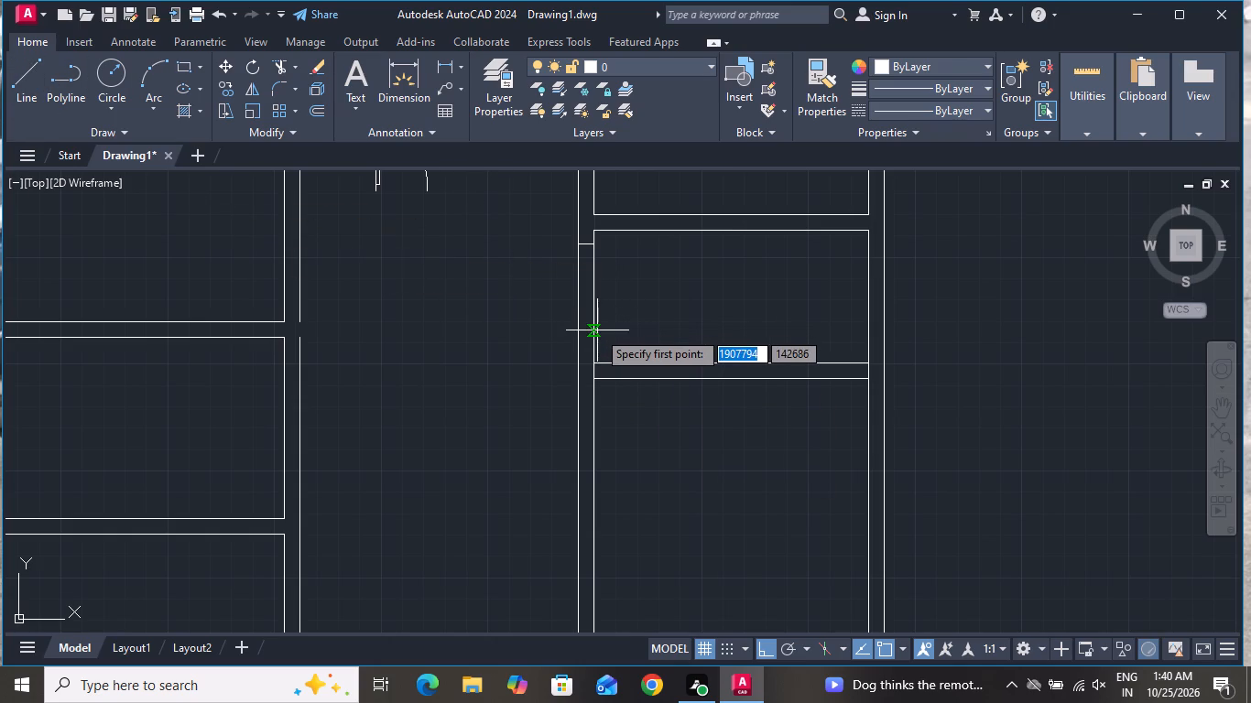
scroll(604, 335, "up", 2)
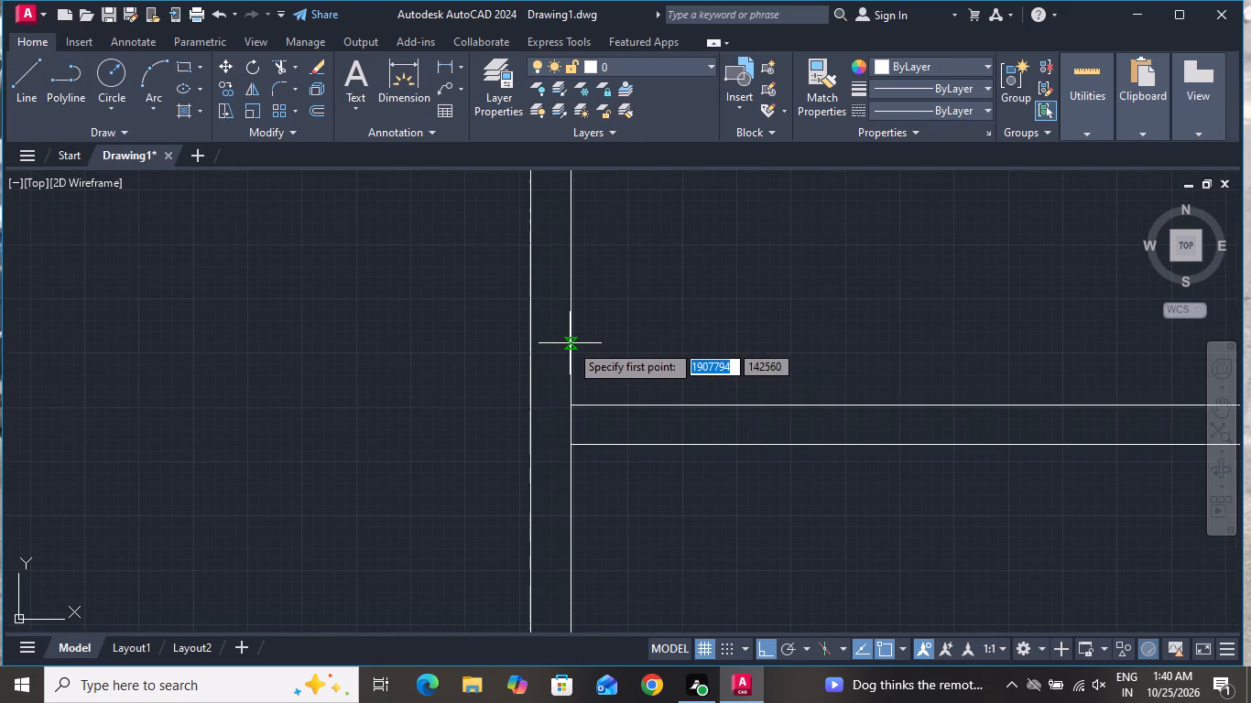
left_click(570, 344)
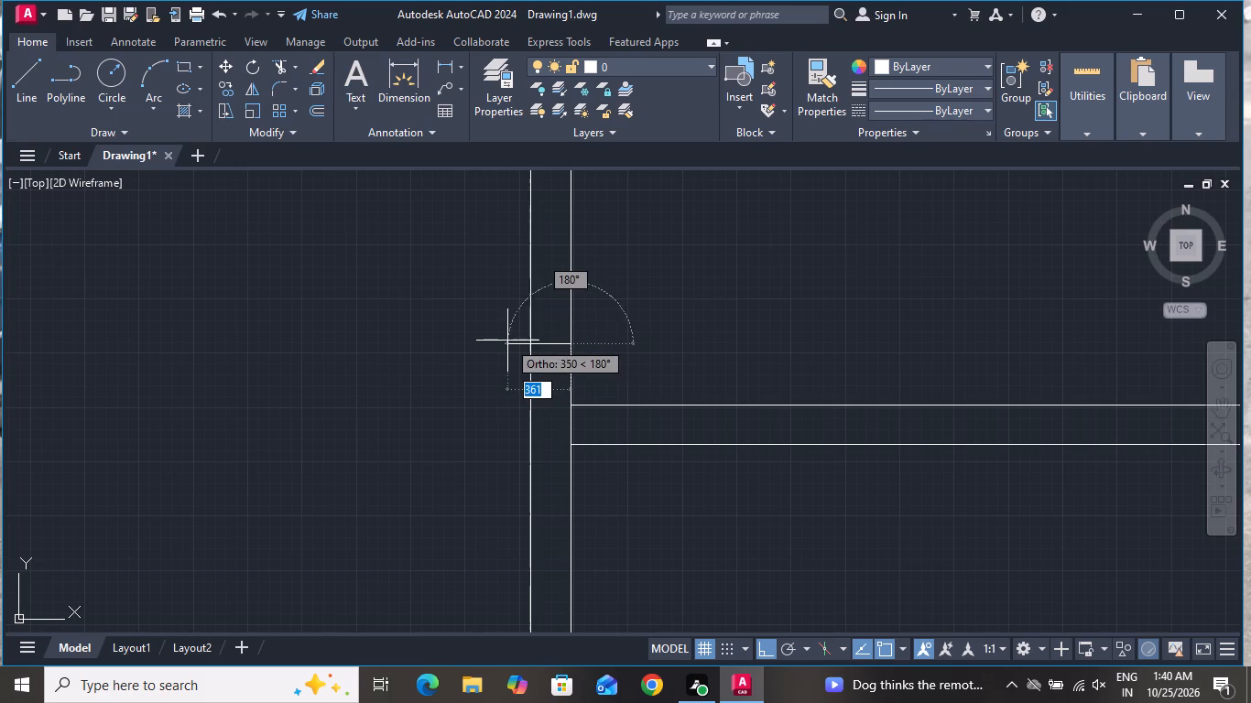
left_click(525, 341)
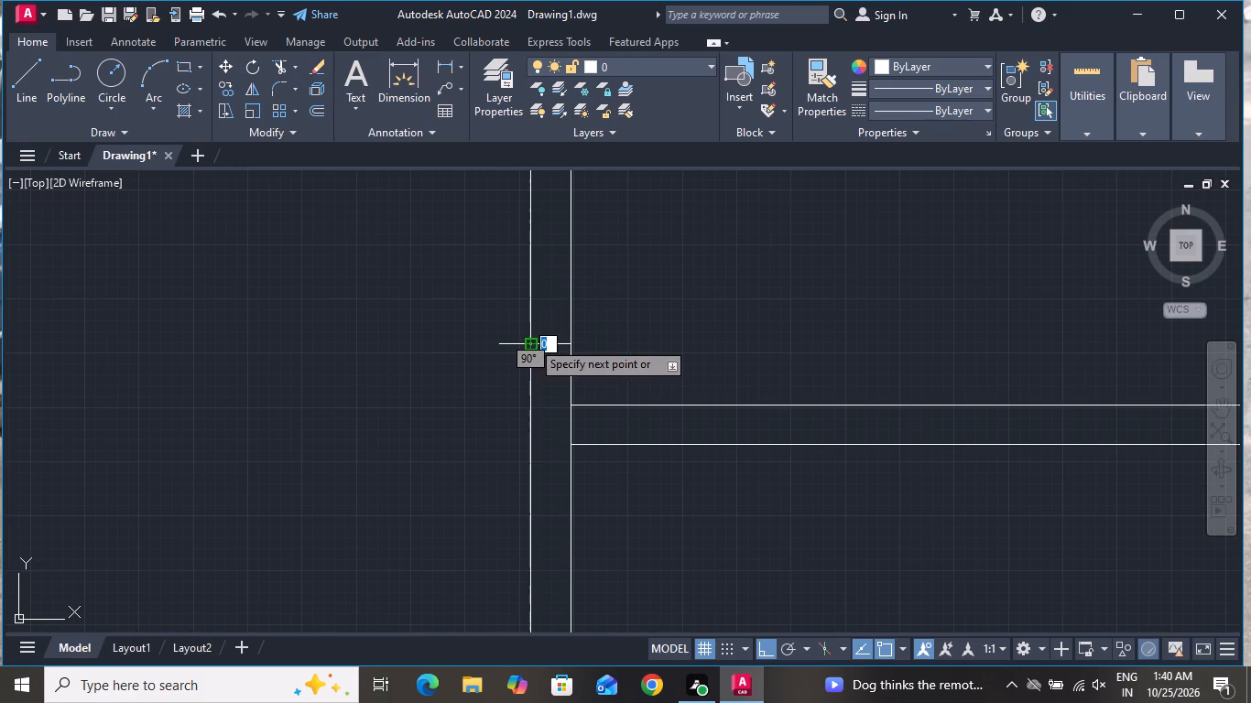
right_click(531, 341)
left_click(553, 360)
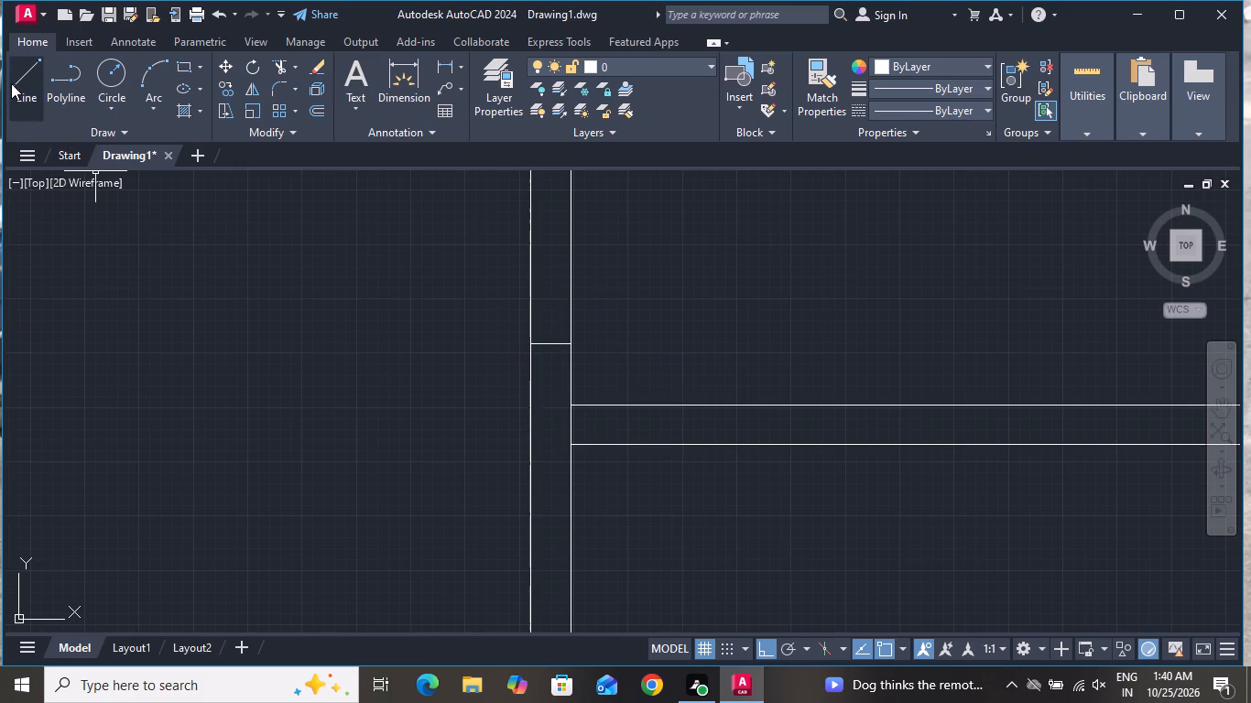
Draw a three-sided, 229 mm deep wall stub west of the vertical wall, continuing both cross wall faces and closing its west end.
left_click(11, 81)
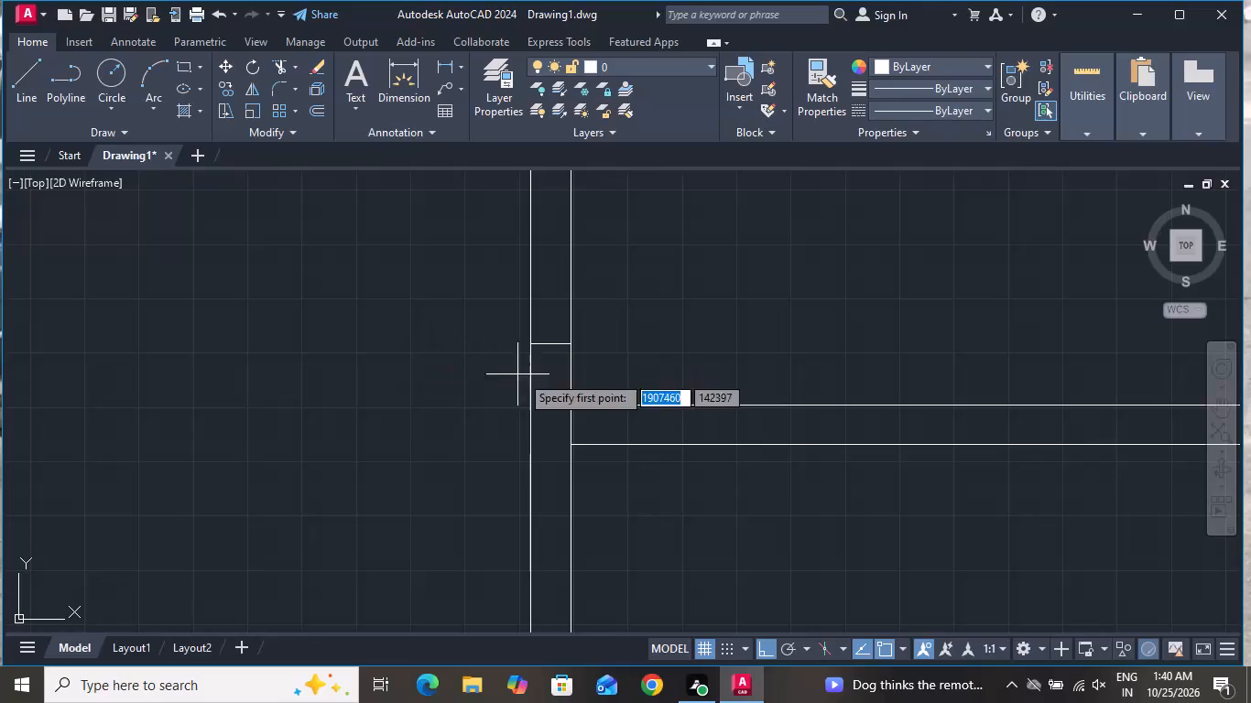
left_click(573, 404)
left_click(463, 403)
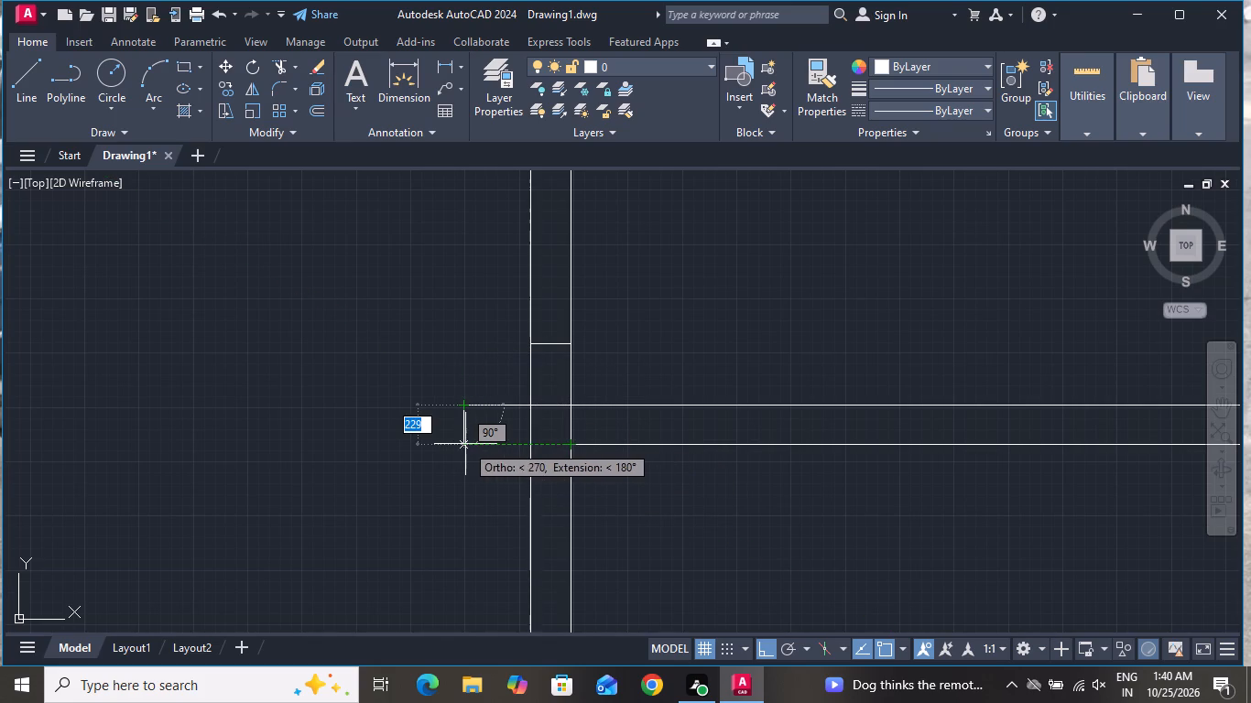
left_click(465, 444)
left_click(570, 443)
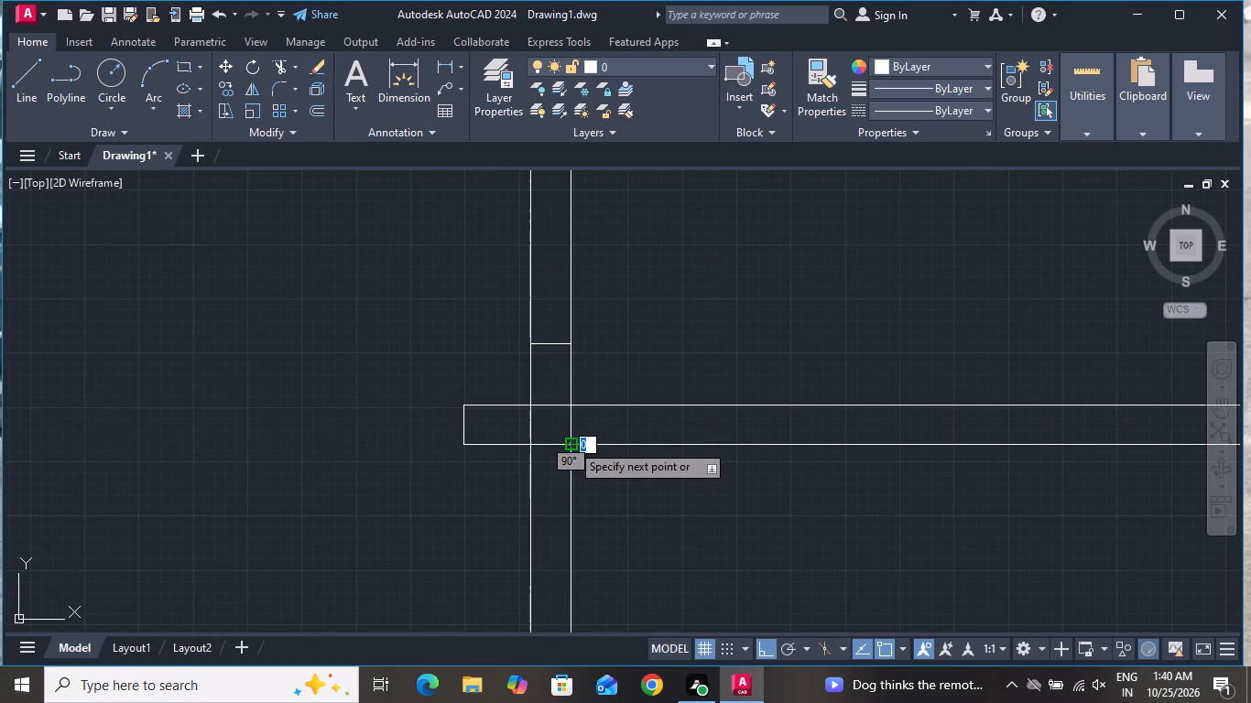
right_click(571, 441)
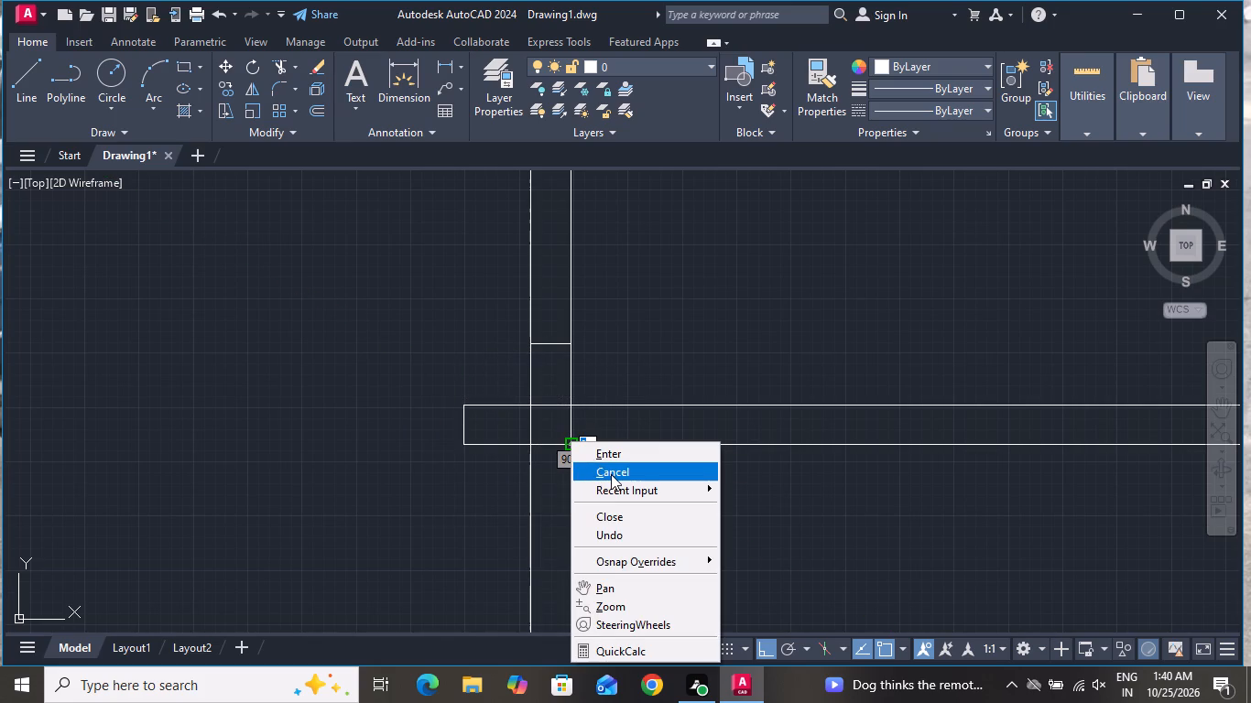
left_click(652, 470)
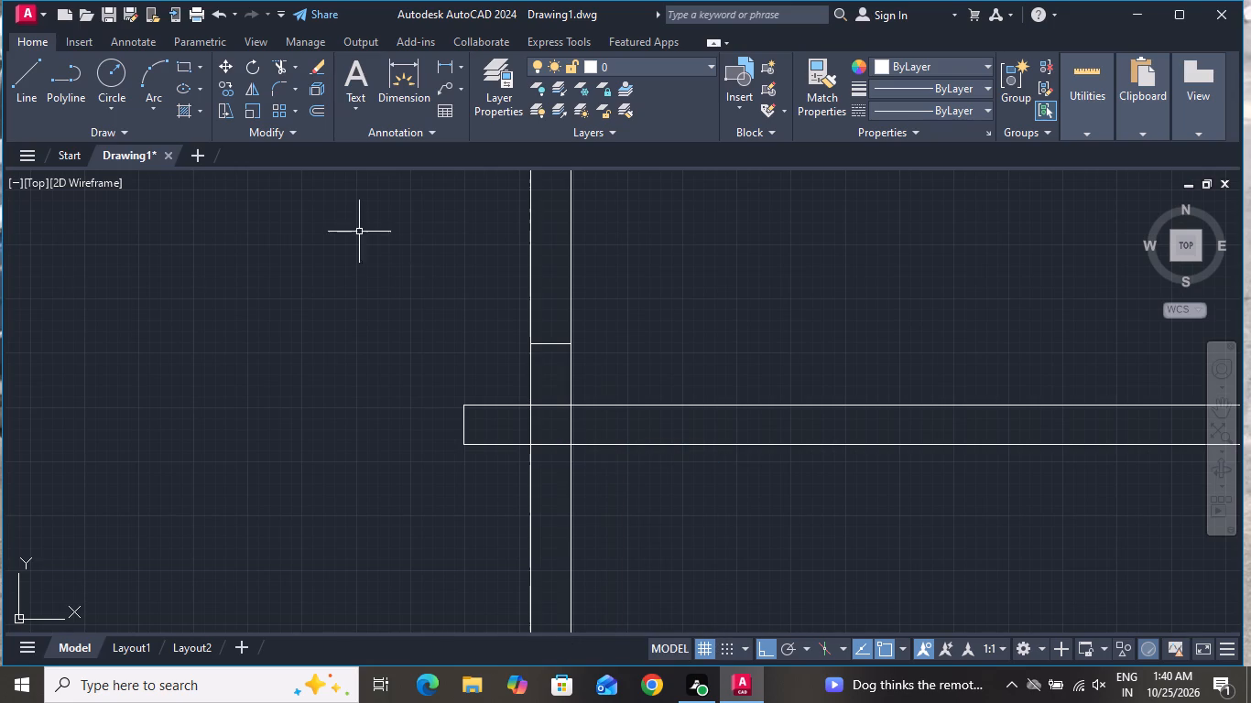
Trim the overlapping line segments where the cross wall and its west stub meet the vertical wall, leaving an open junction.
left_click(277, 63)
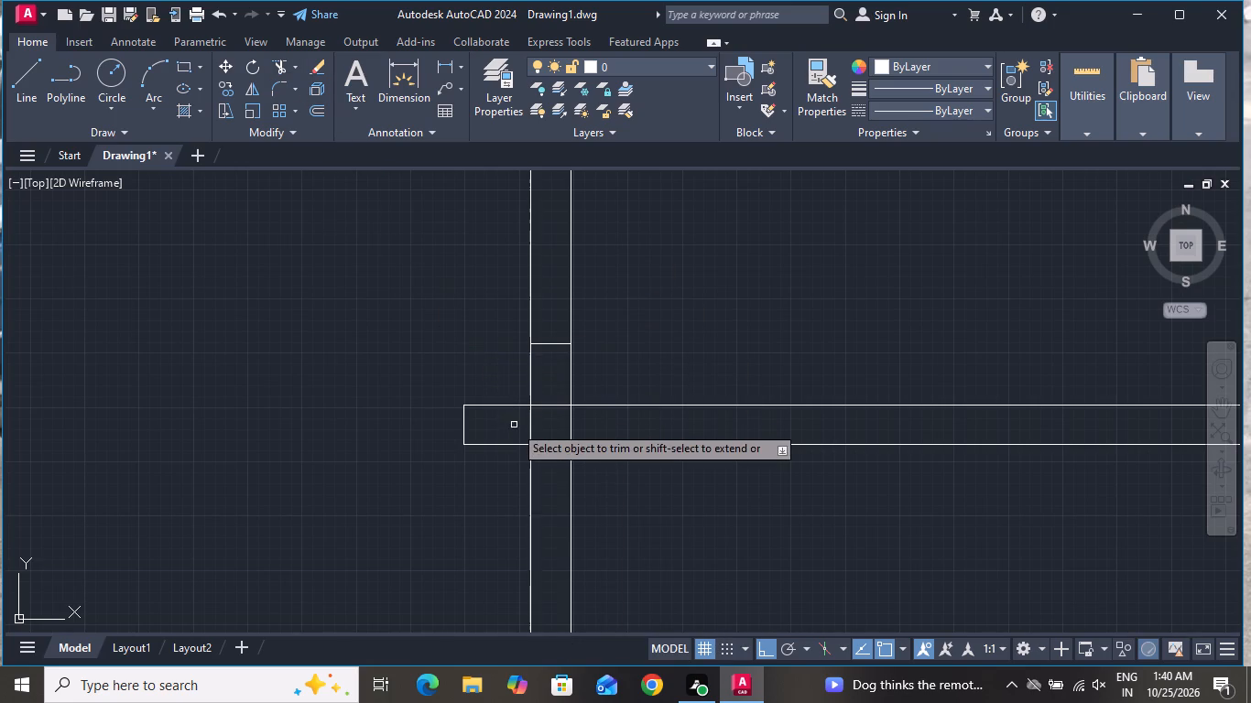
left_click(513, 426)
left_click(549, 404)
left_click(550, 417)
left_click(549, 459)
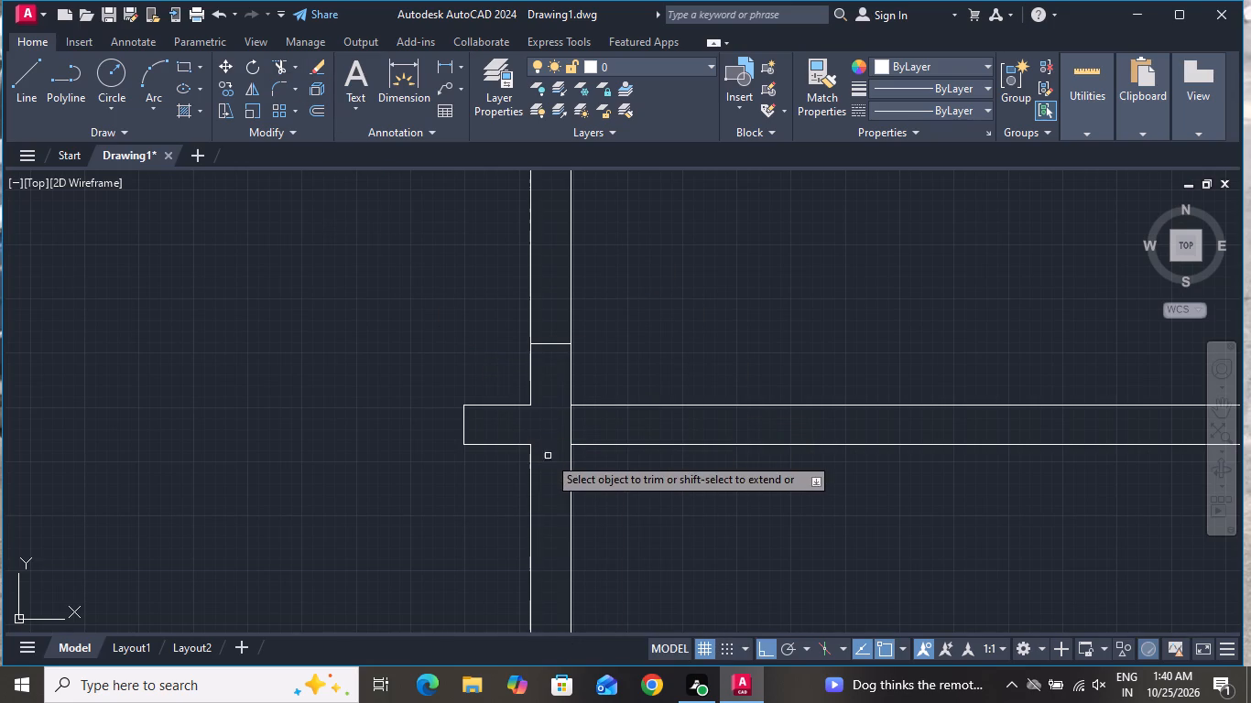
left_click(569, 435)
left_click(640, 421)
left_click(572, 416)
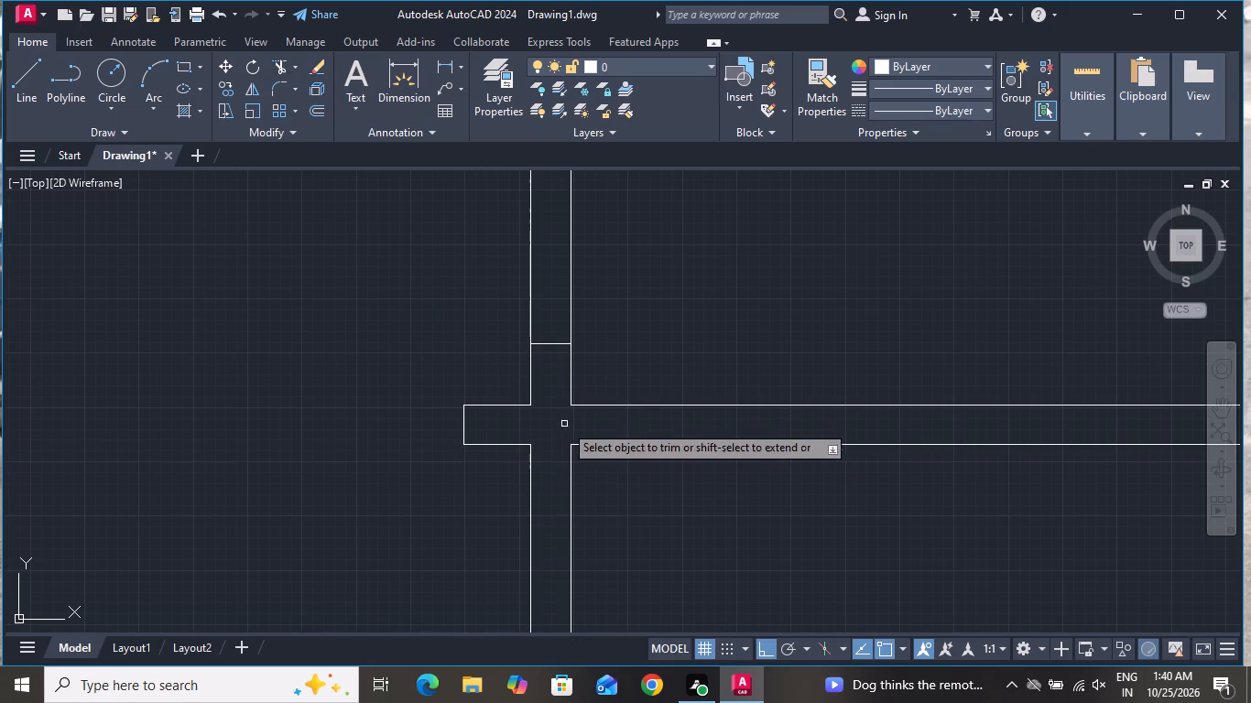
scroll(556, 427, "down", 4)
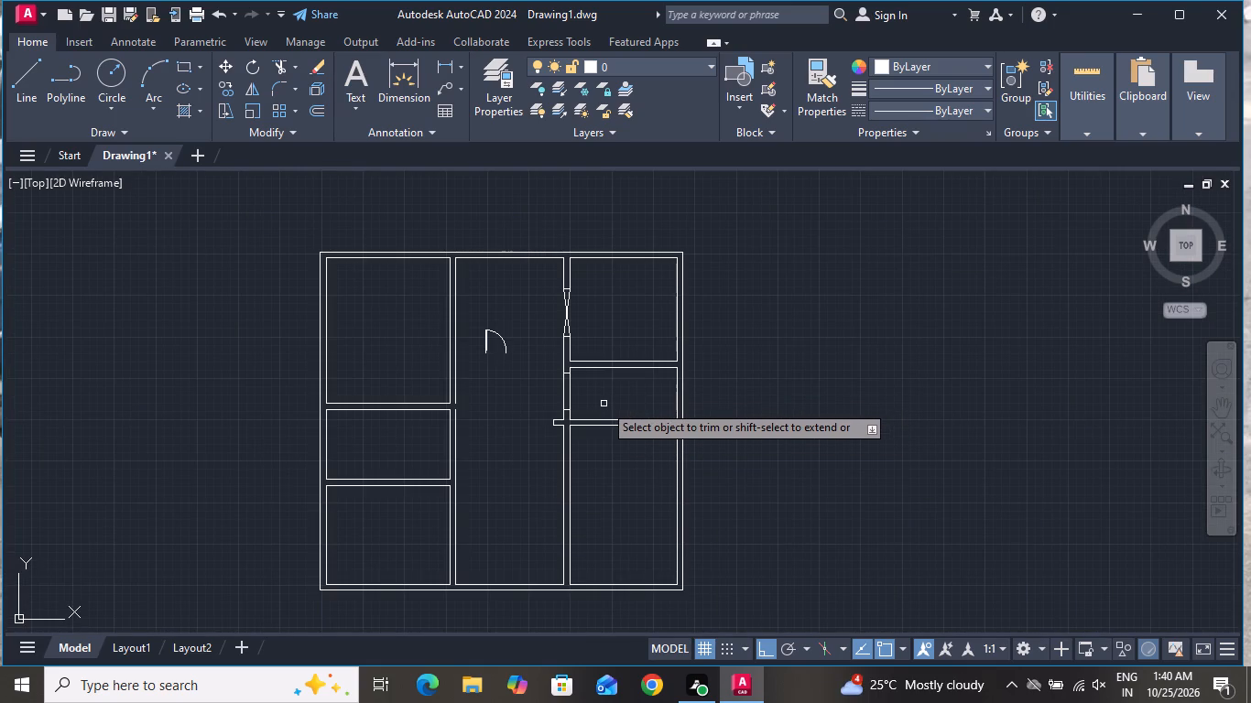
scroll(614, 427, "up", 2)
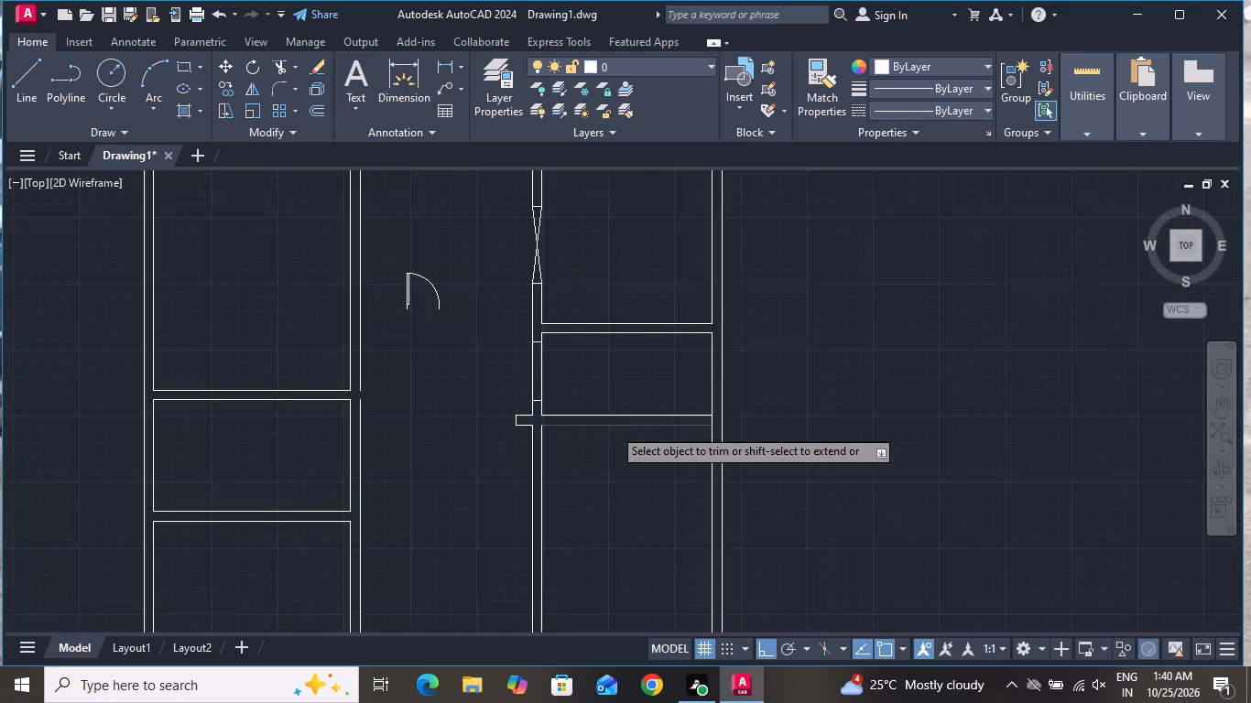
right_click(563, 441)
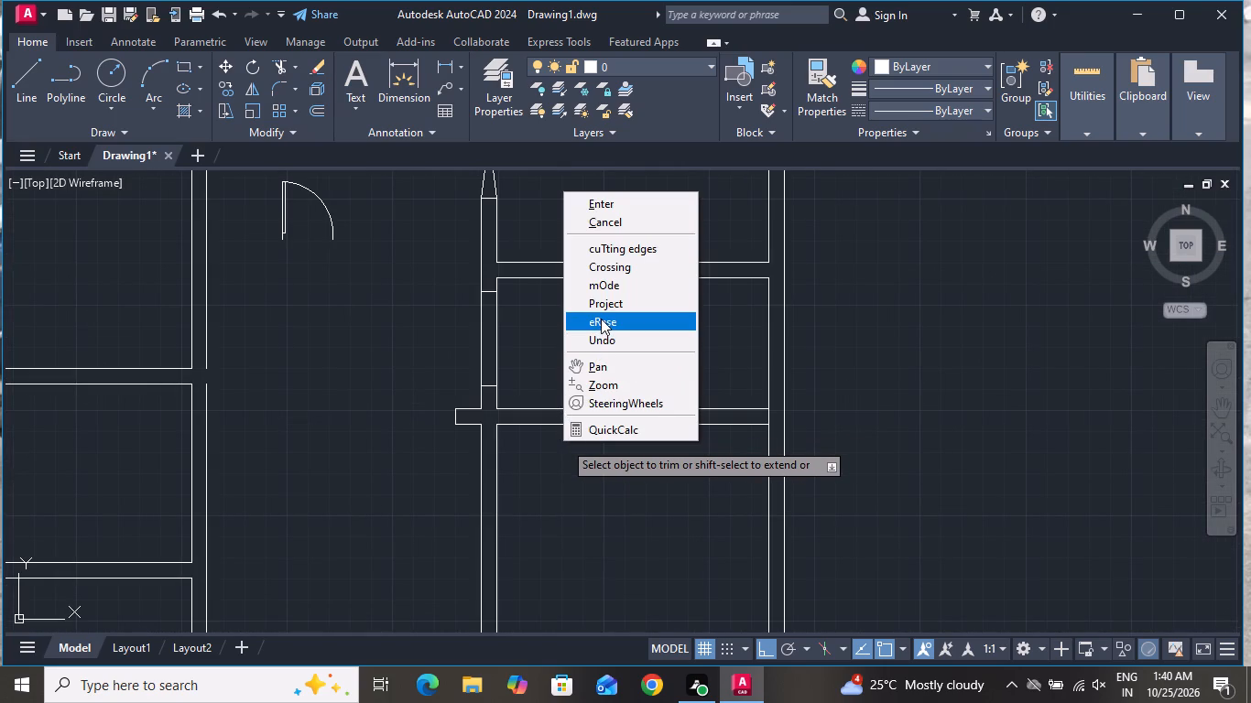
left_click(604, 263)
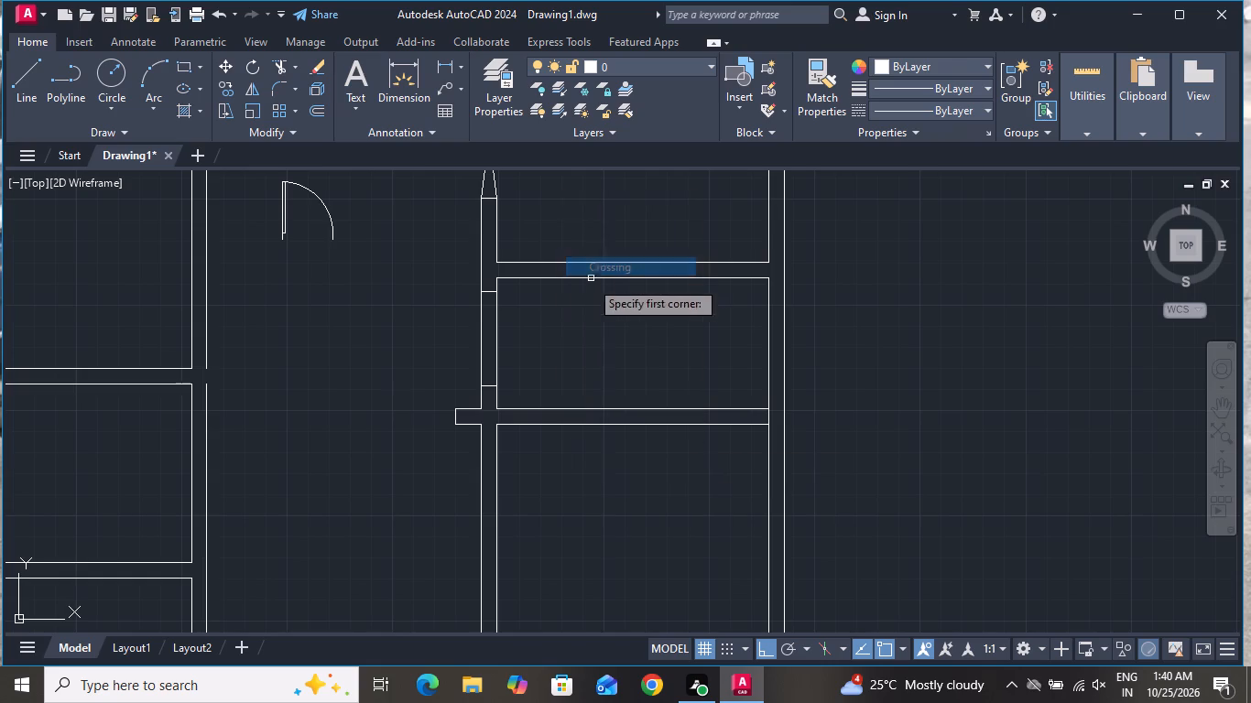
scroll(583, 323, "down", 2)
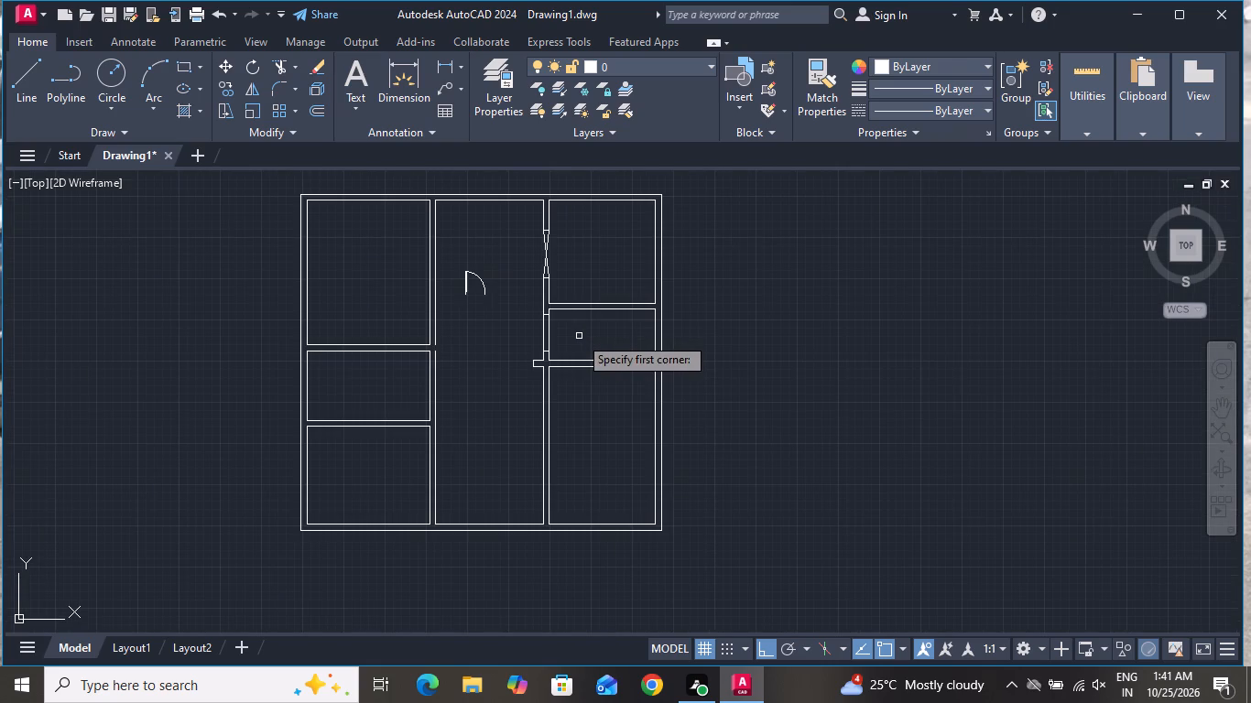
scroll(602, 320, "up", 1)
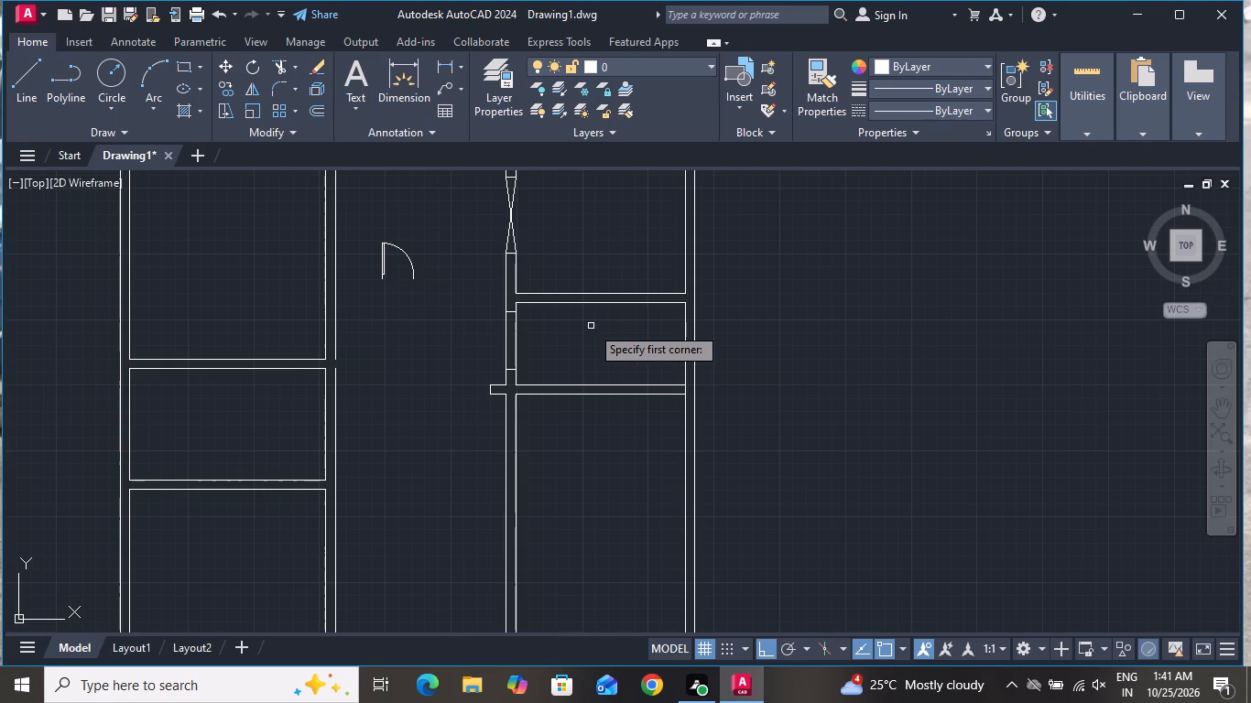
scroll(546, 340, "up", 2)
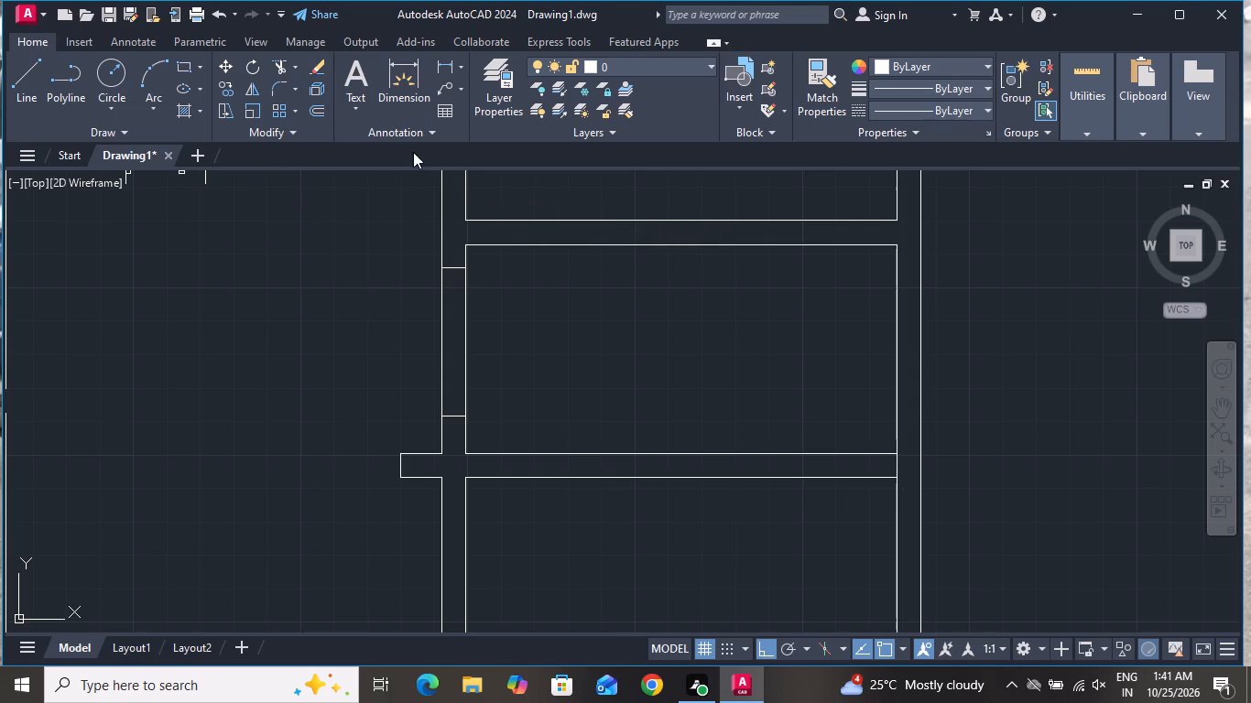
Trim both vertical wall faces between the two jamb lines to open the doorway into the middle east room.
left_click(277, 57)
left_click(375, 339)
left_click(506, 331)
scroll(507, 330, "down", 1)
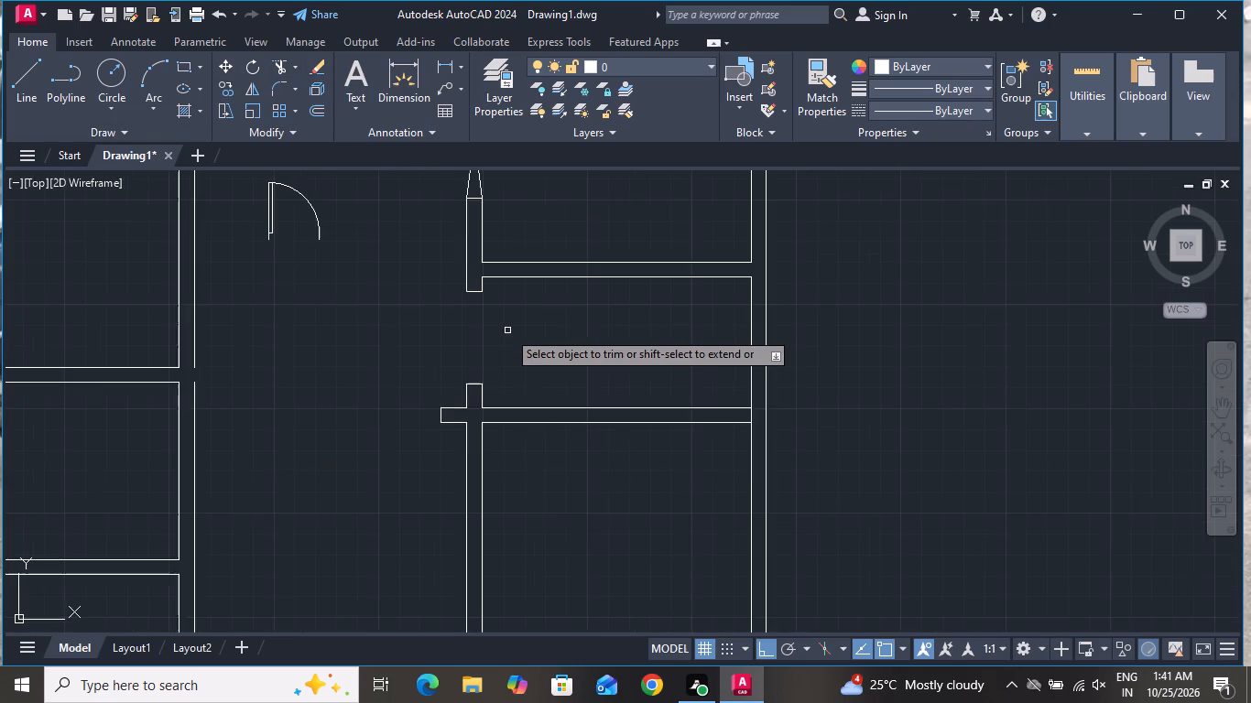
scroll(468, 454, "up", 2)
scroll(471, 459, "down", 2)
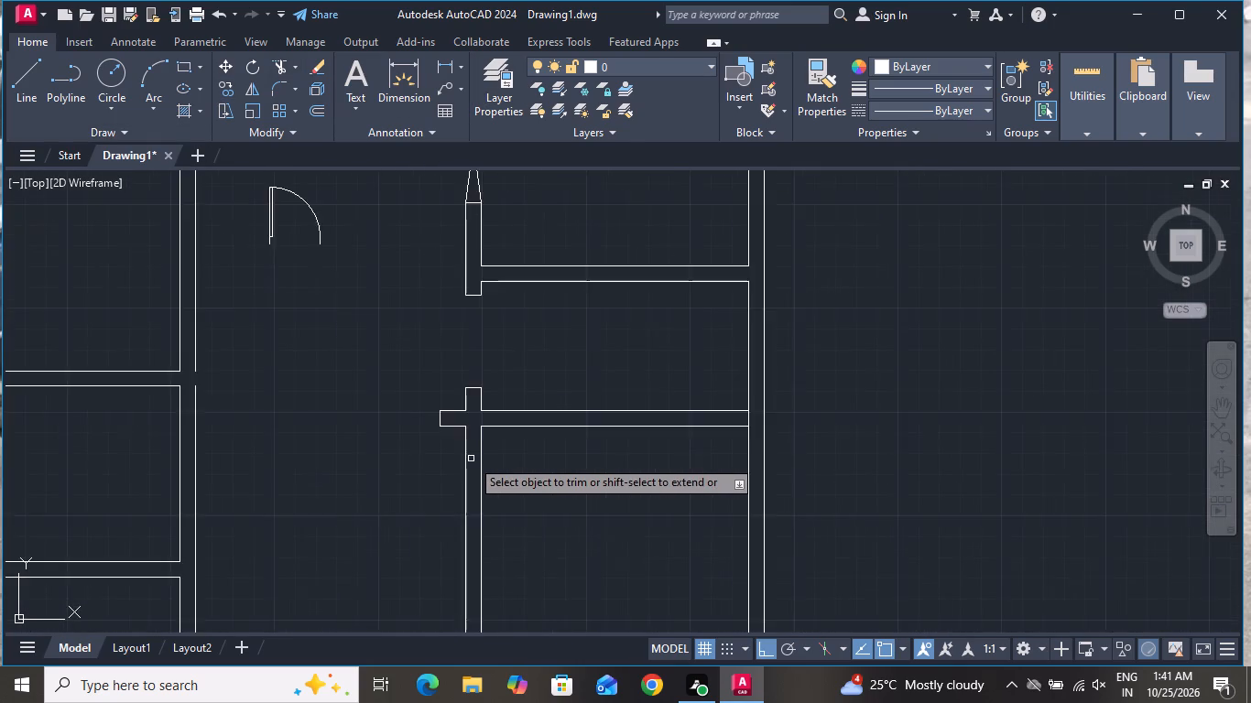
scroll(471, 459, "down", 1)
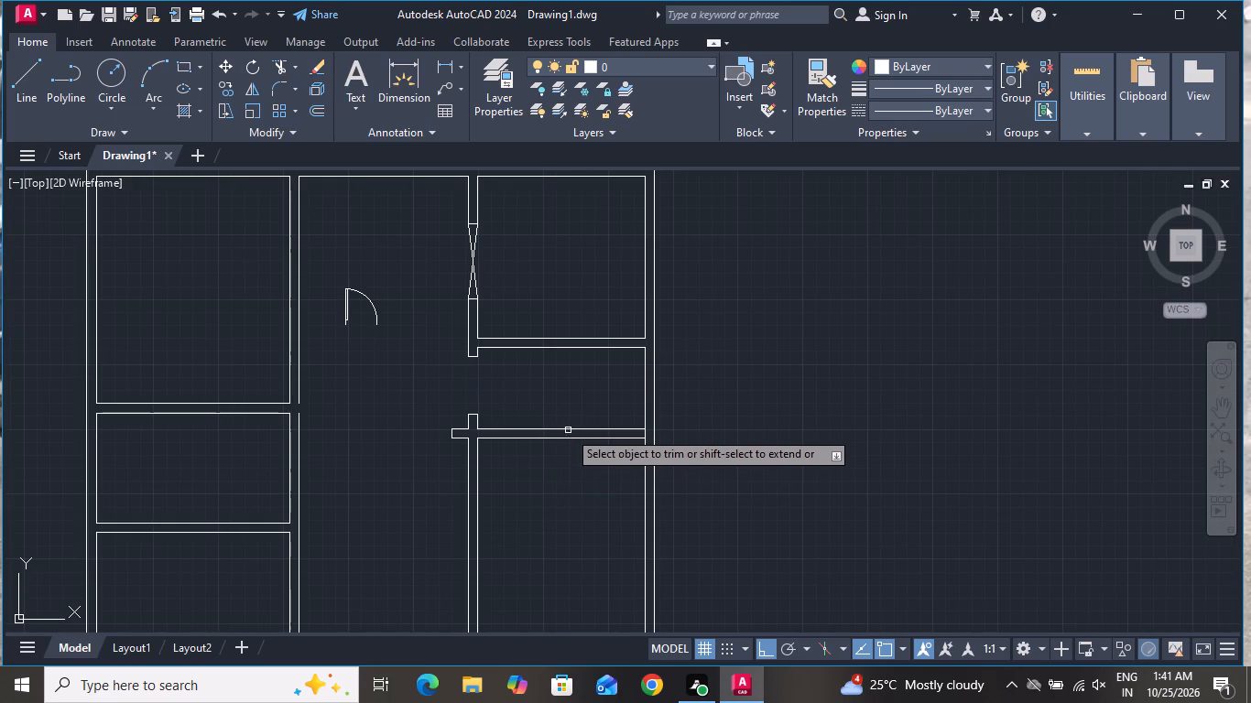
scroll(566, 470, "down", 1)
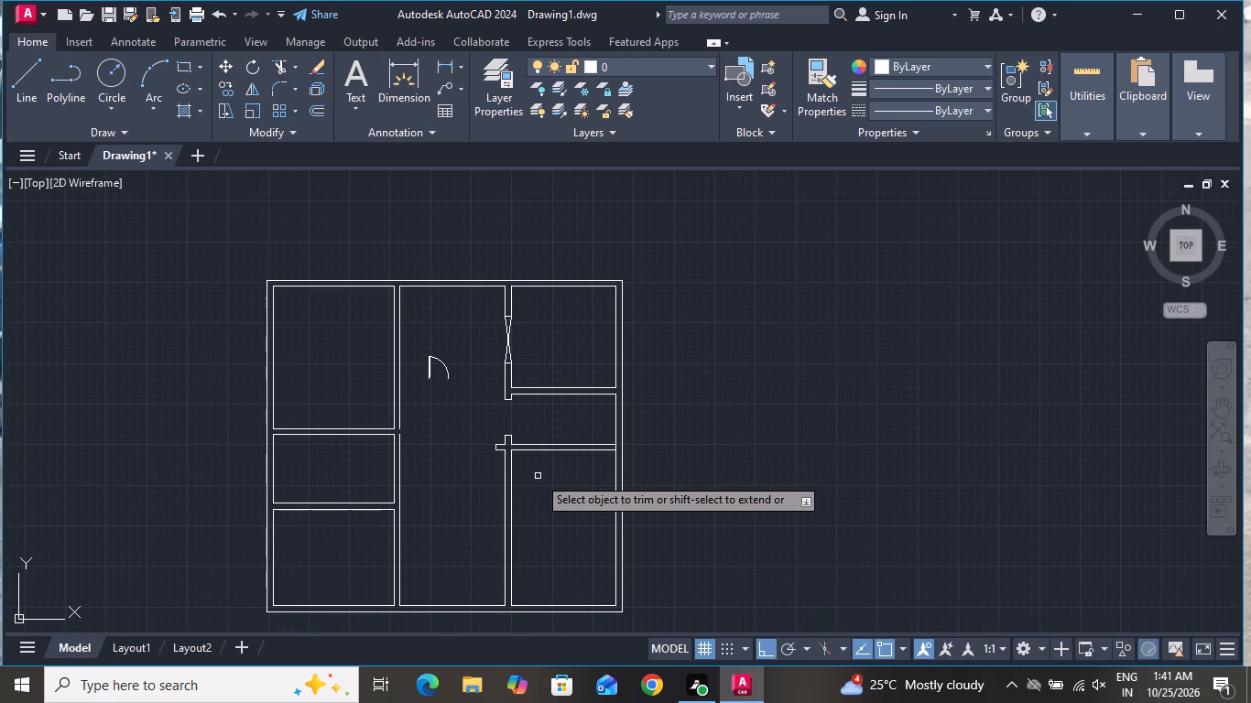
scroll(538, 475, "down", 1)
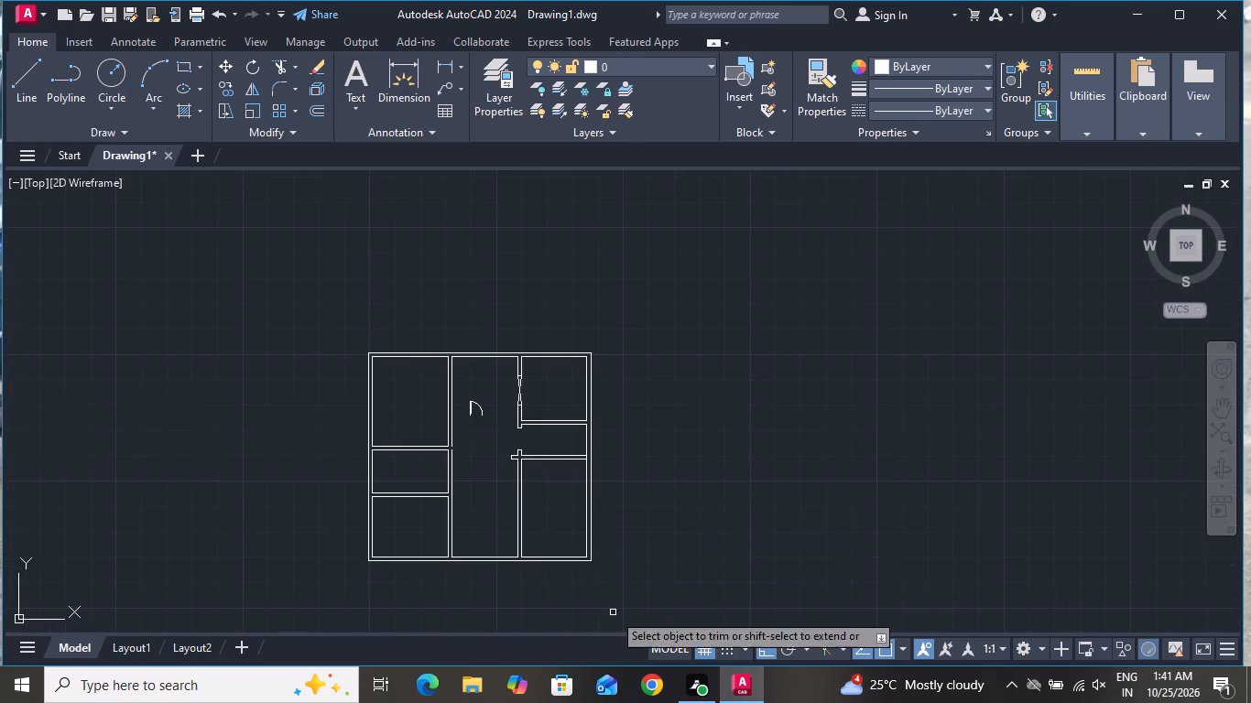
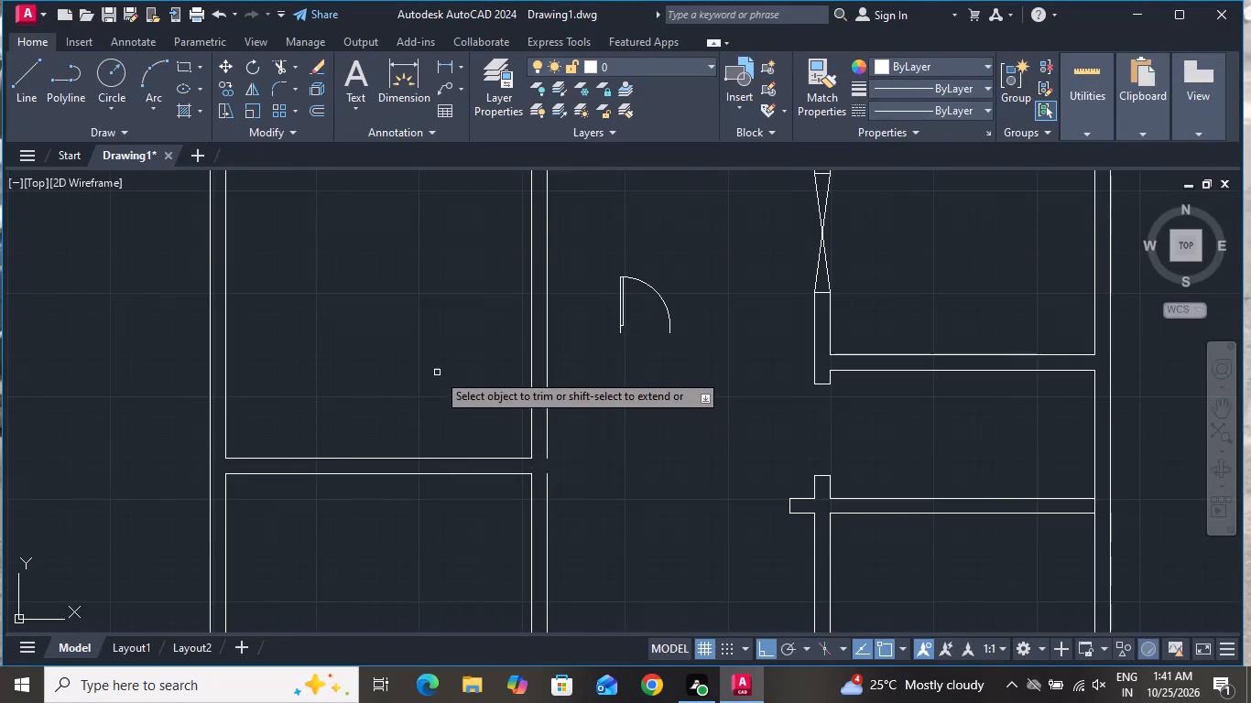
Draw a vertical line about 2912 mm long through the middle west room, from its north edge across the south cross wall.
right_click(437, 373)
left_click(465, 406)
left_click(23, 81)
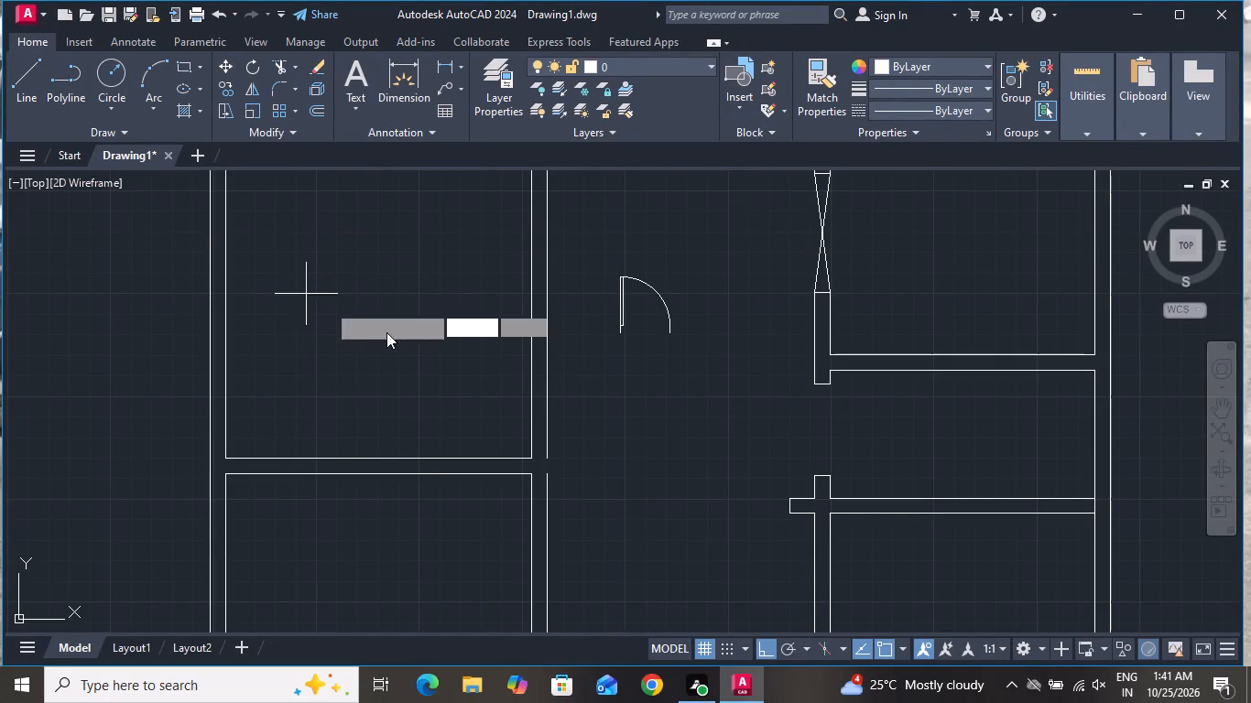
scroll(428, 333, "down", 1)
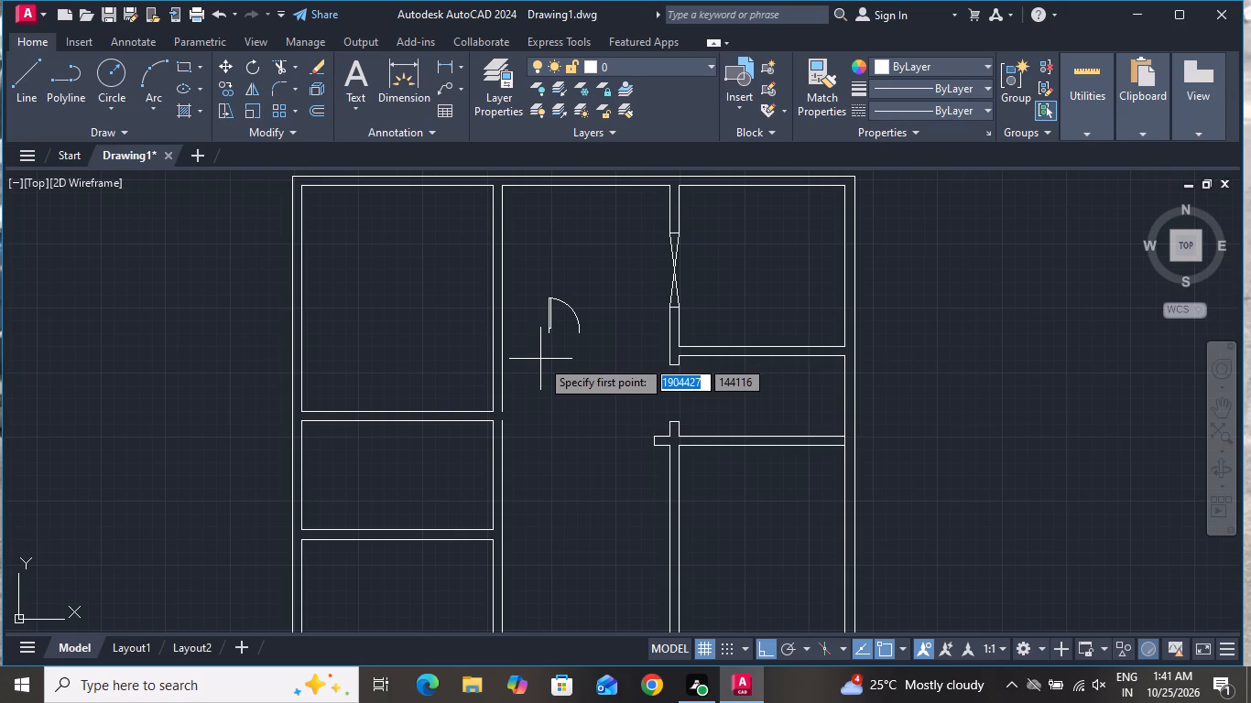
scroll(531, 360, "down", 1)
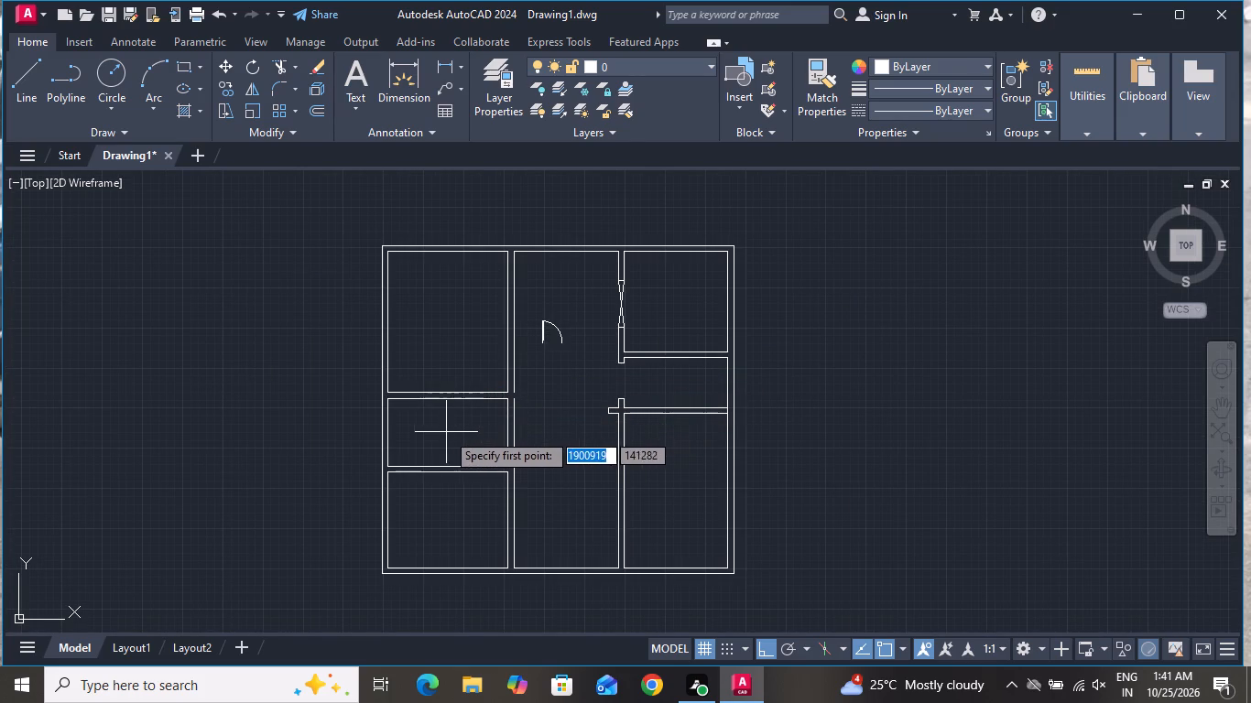
scroll(462, 439, "up", 1)
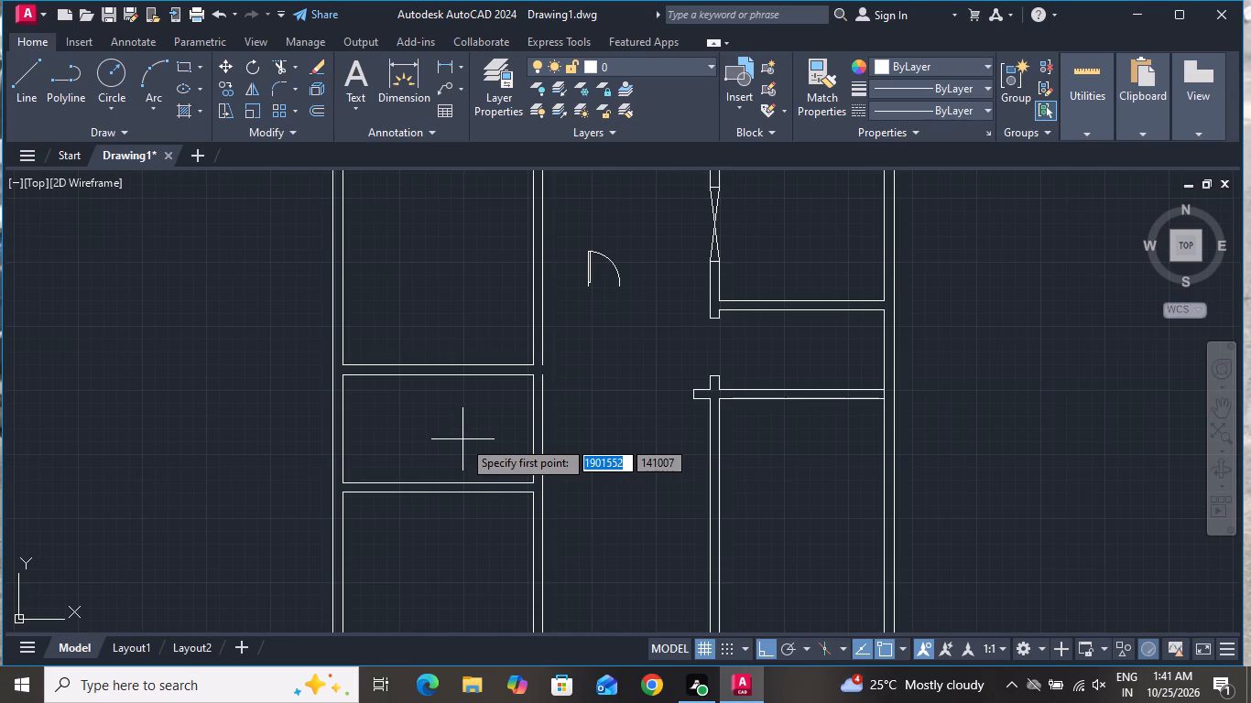
scroll(430, 400, "up", 1)
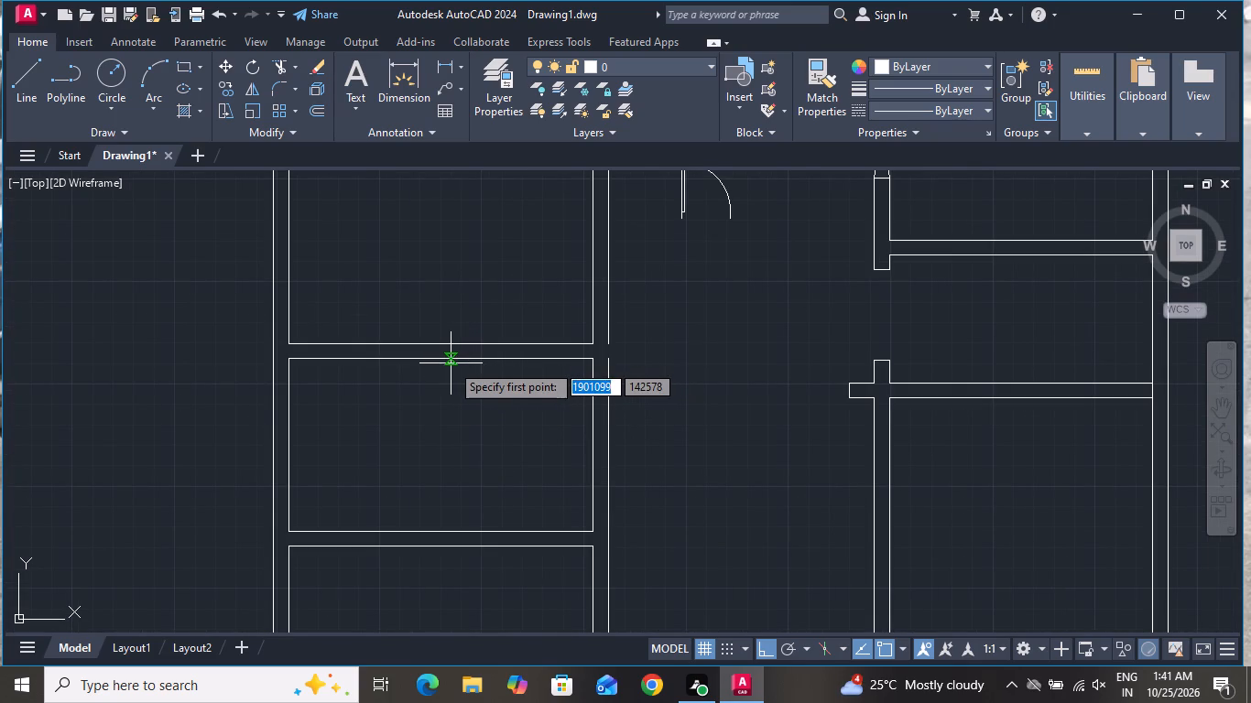
left_click(451, 361)
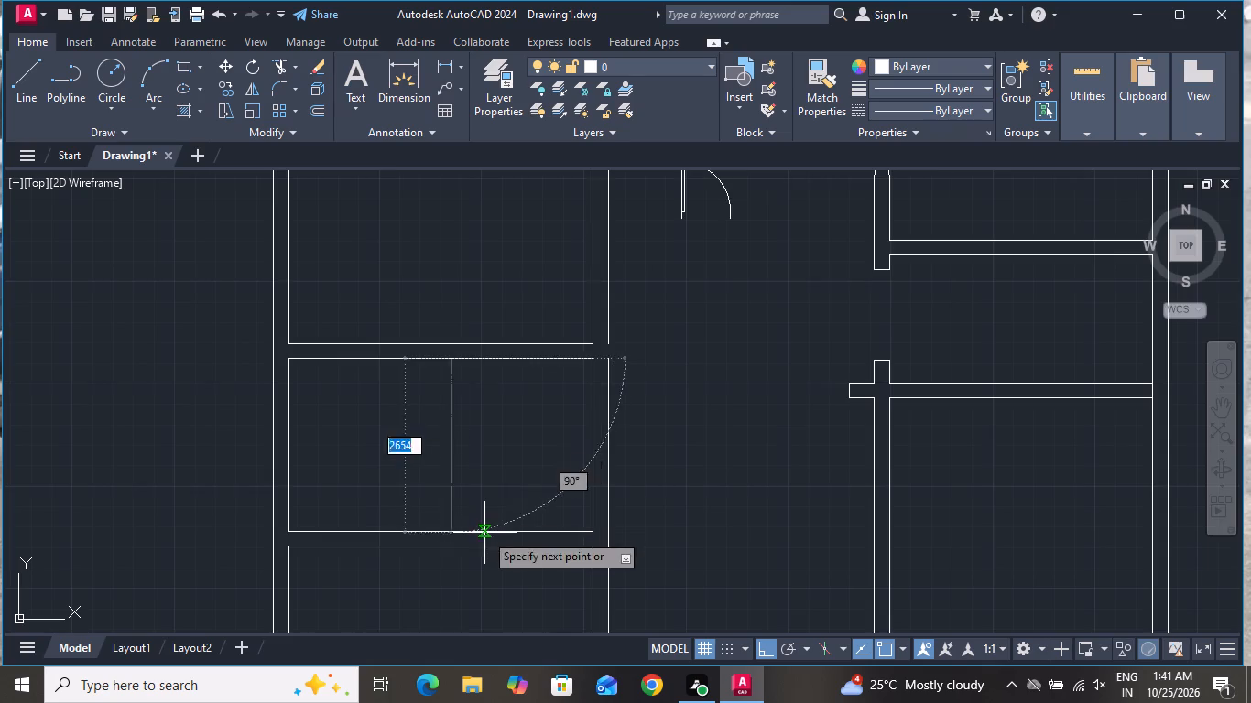
scroll(484, 533, "up", 2)
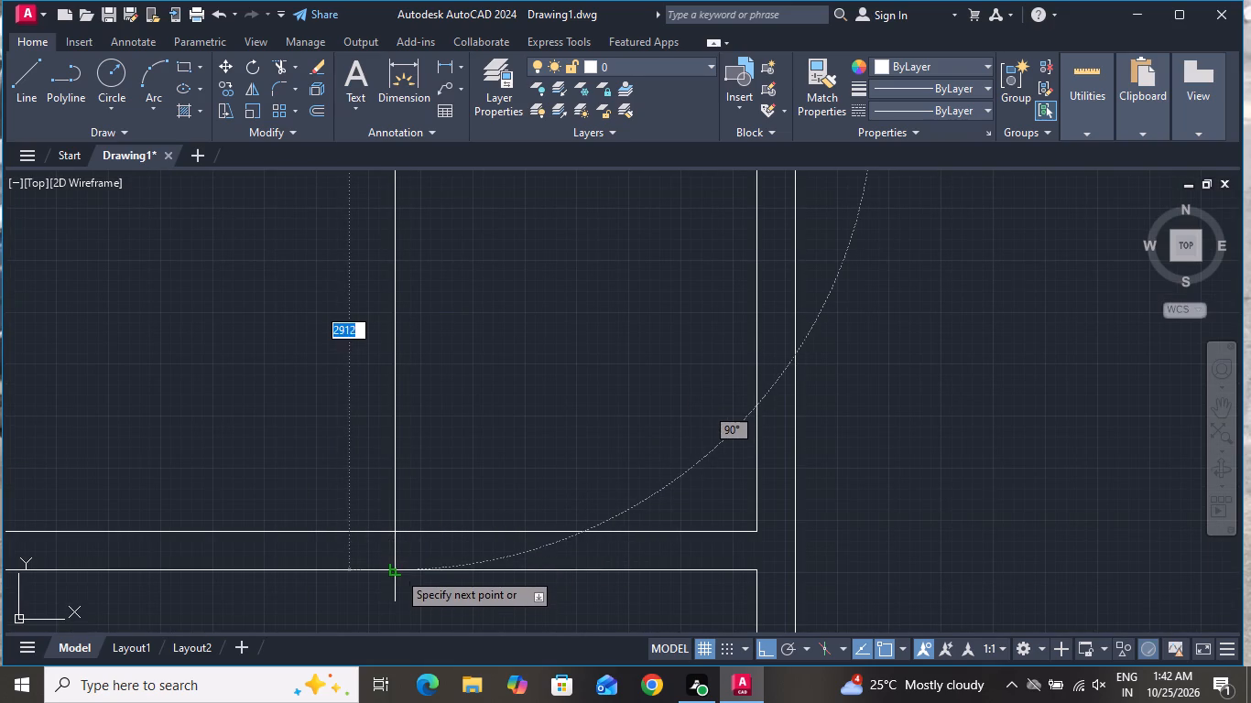
left_click(395, 566)
right_click(395, 563)
left_click(436, 380)
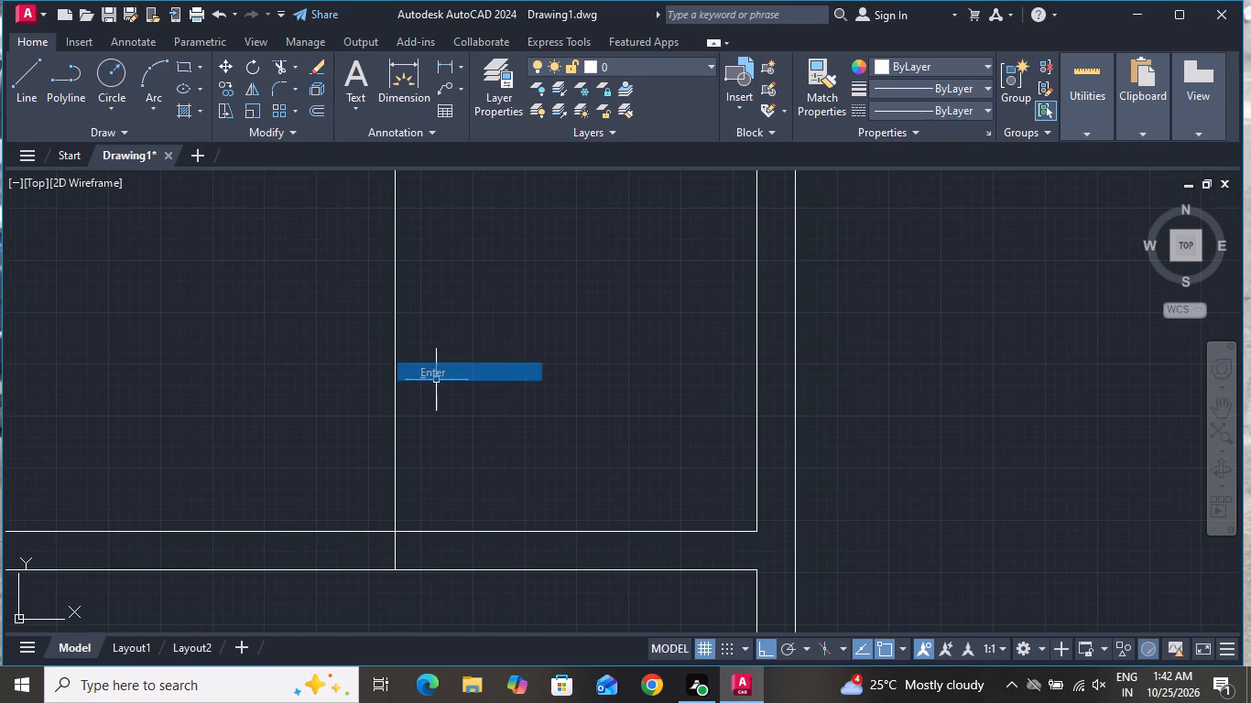
Draw a parallel vertical line about 3103 mm long just east of it, spanning both cross walls, as the partition's second face.
left_click(31, 80)
scroll(129, 245, "down", 3)
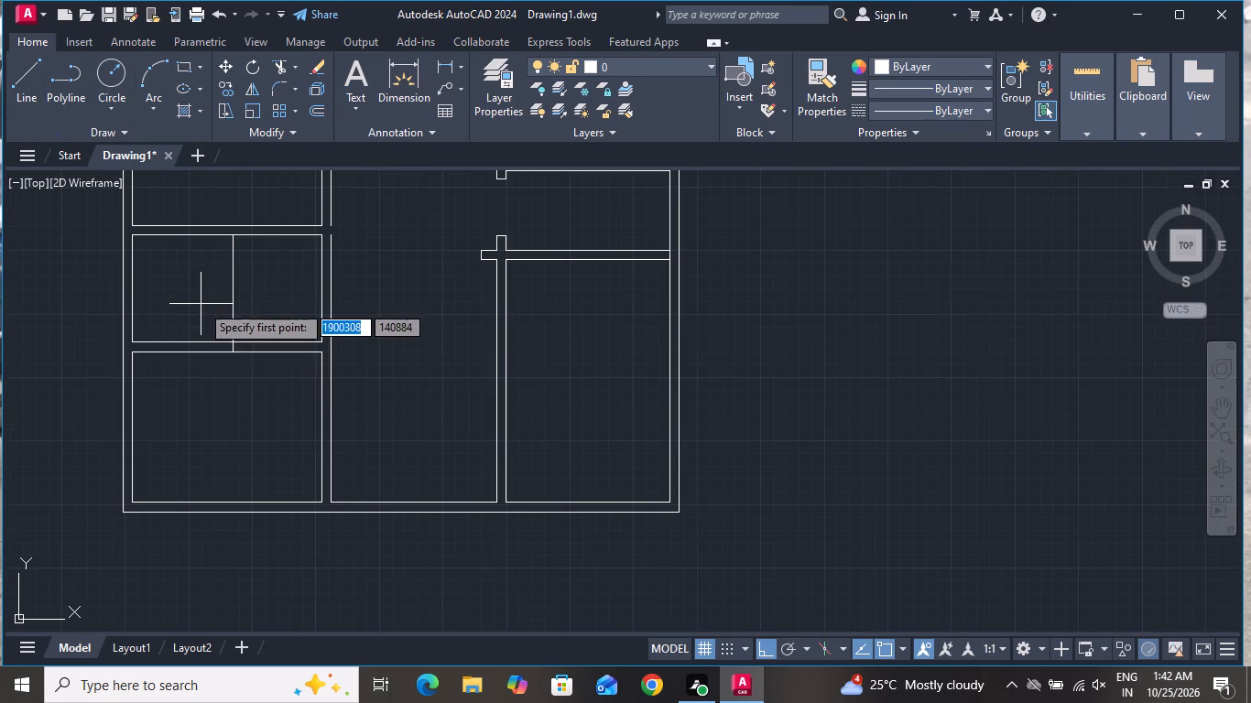
scroll(243, 228, "up", 2)
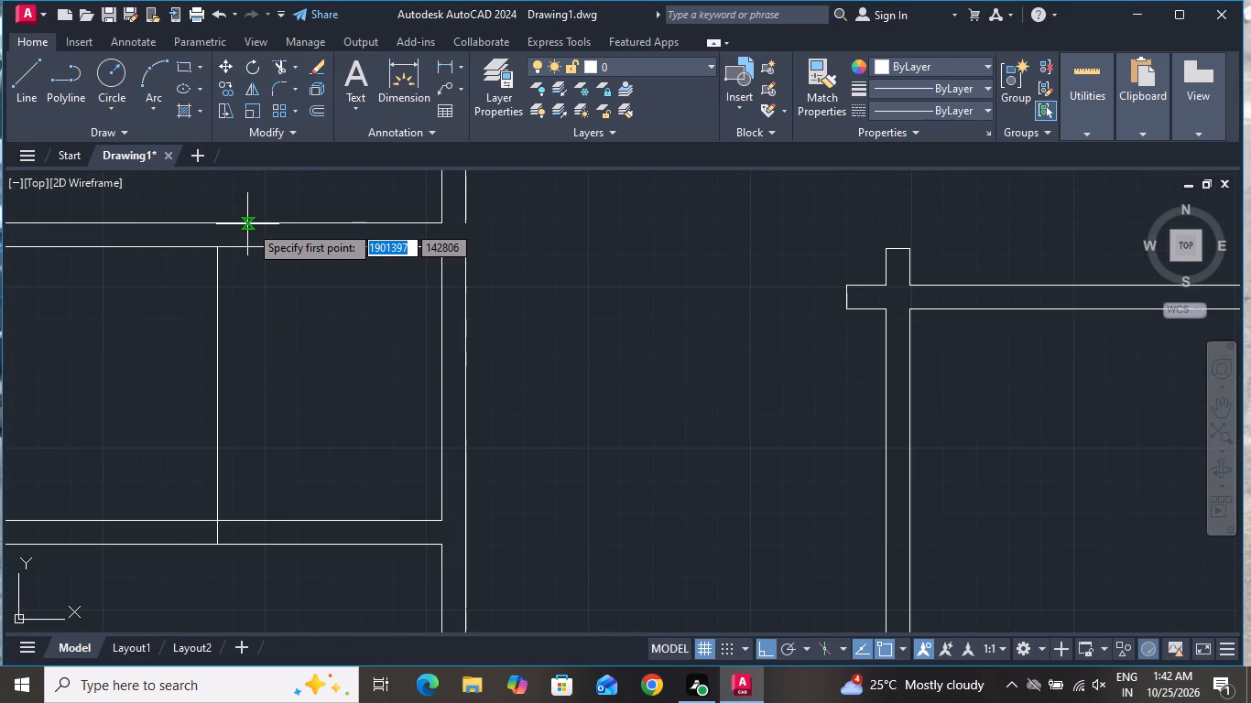
left_click(240, 542)
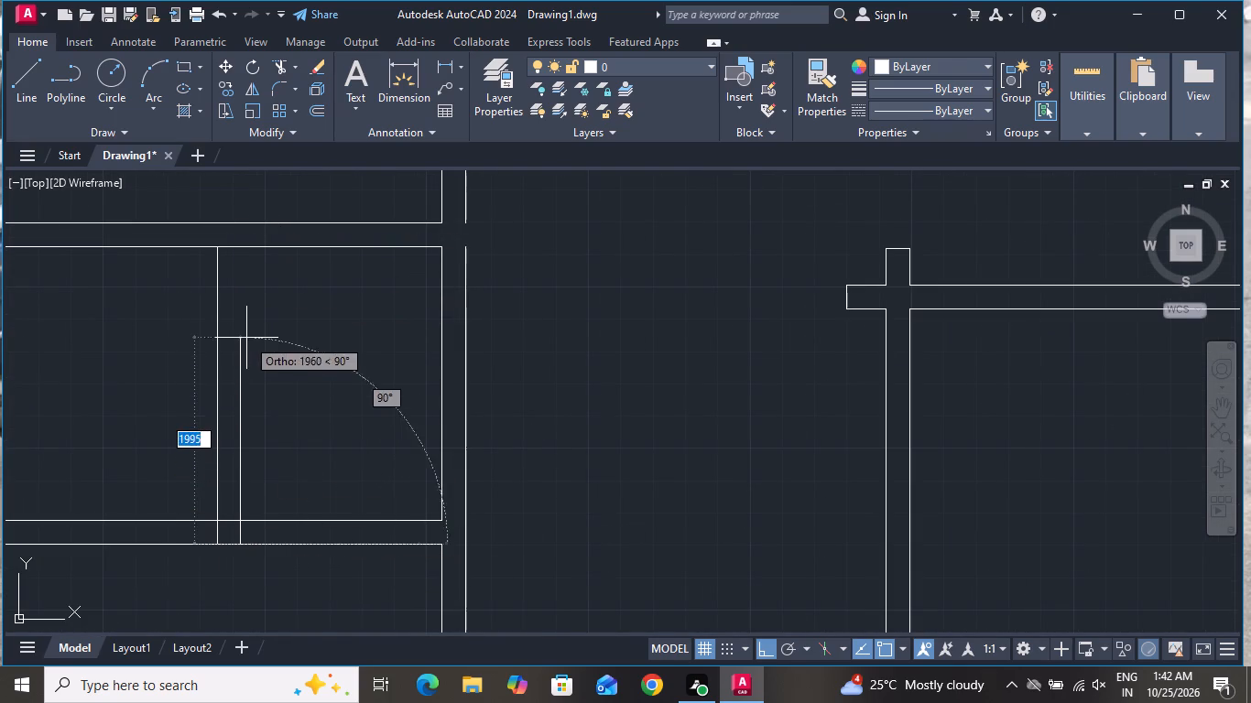
left_click(239, 225)
right_click(239, 225)
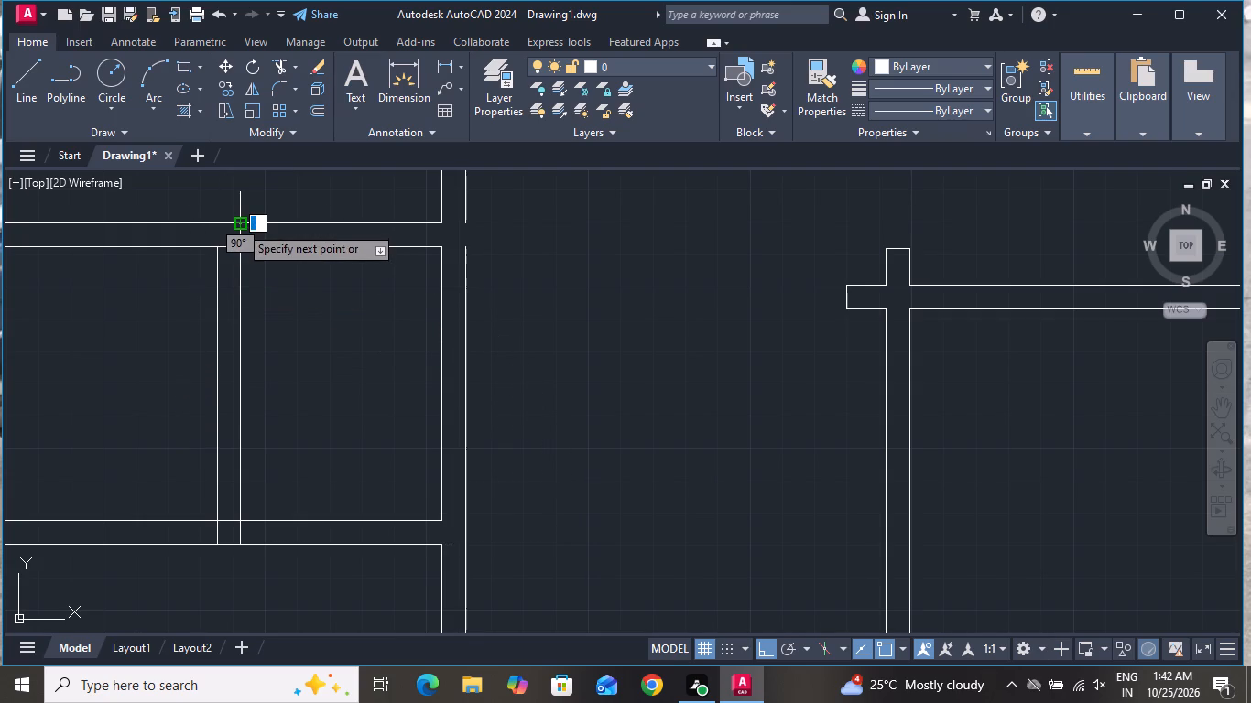
left_click(282, 255)
Extend the partition's west face north with a short line across the thickness of the north cross wall.
left_click(28, 82)
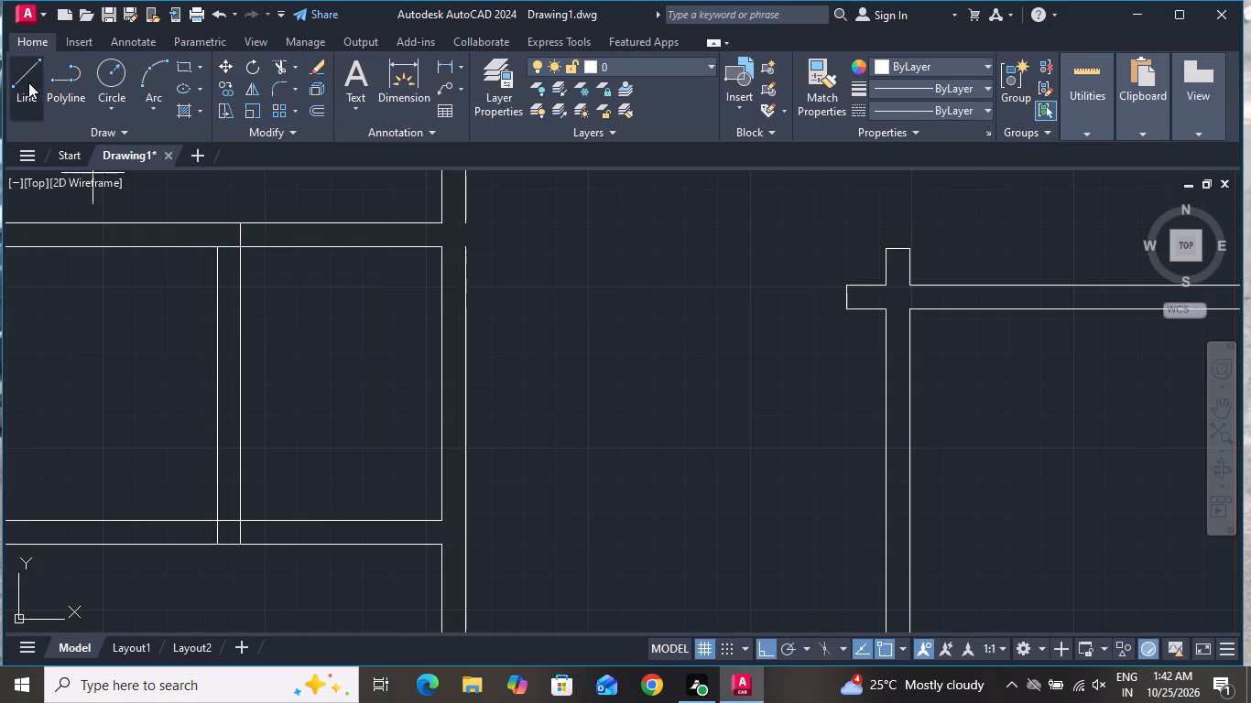
scroll(252, 266, "up", 1)
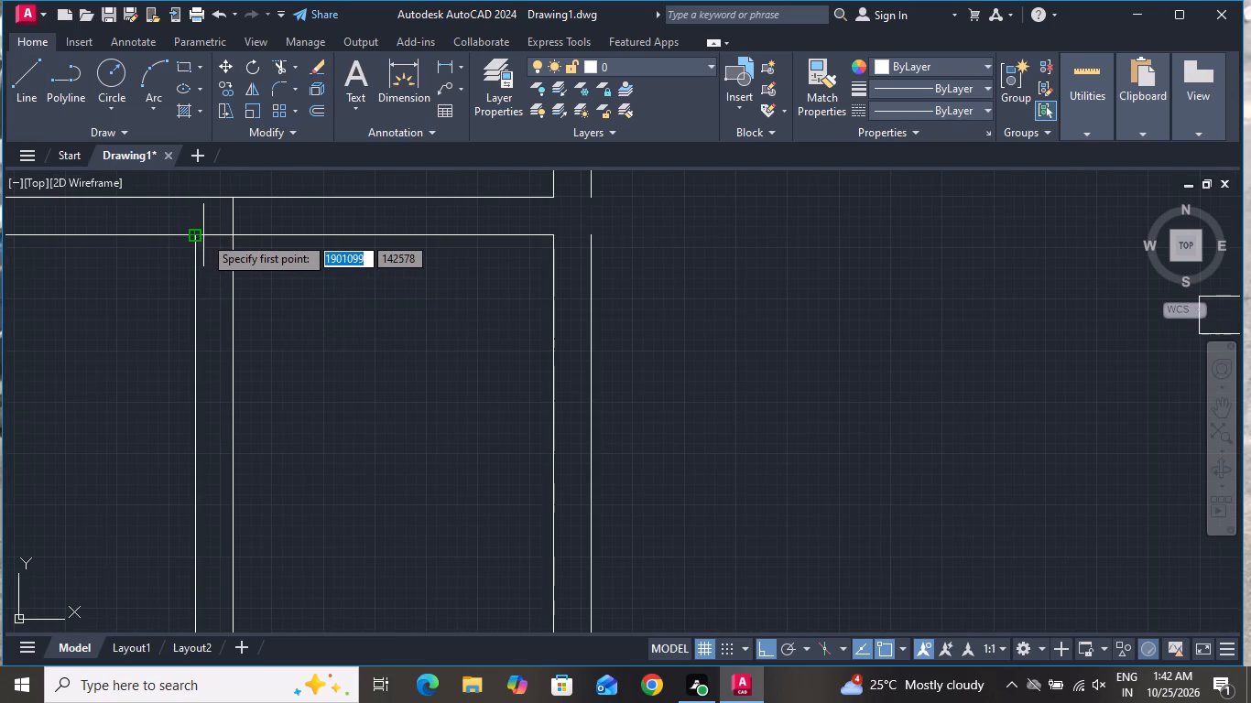
left_click(190, 234)
left_click(192, 198)
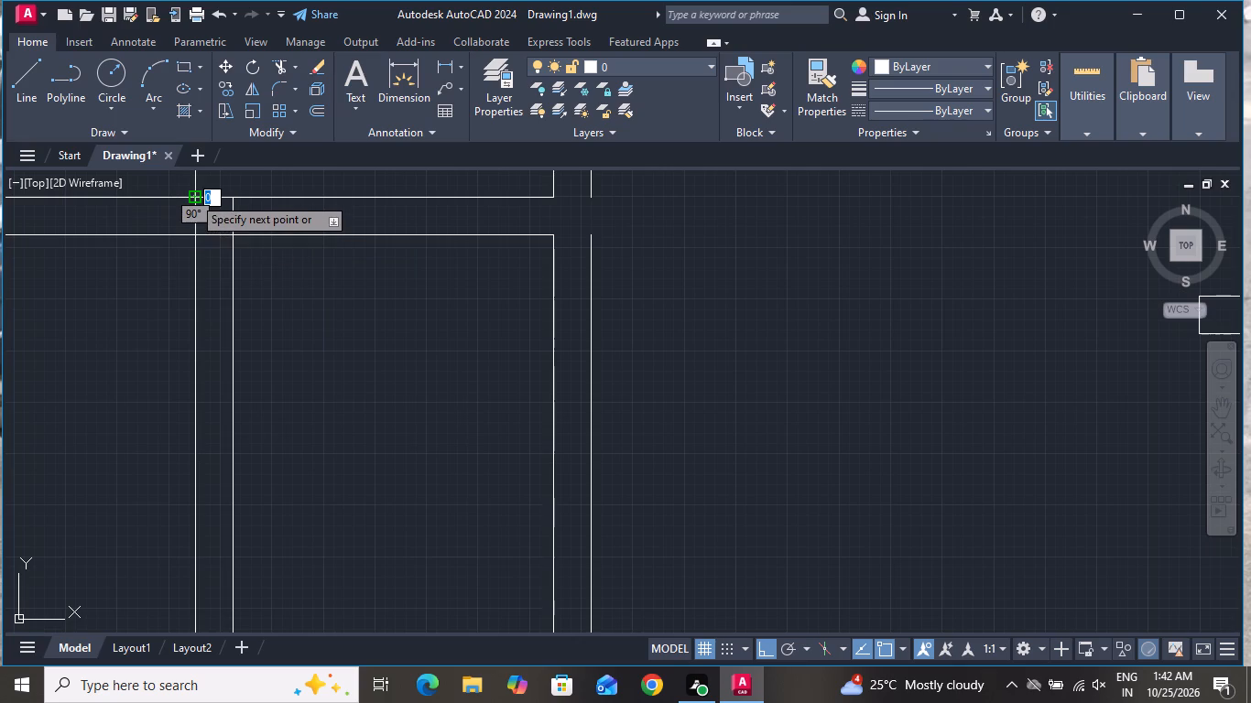
right_click(192, 197)
left_click(228, 229)
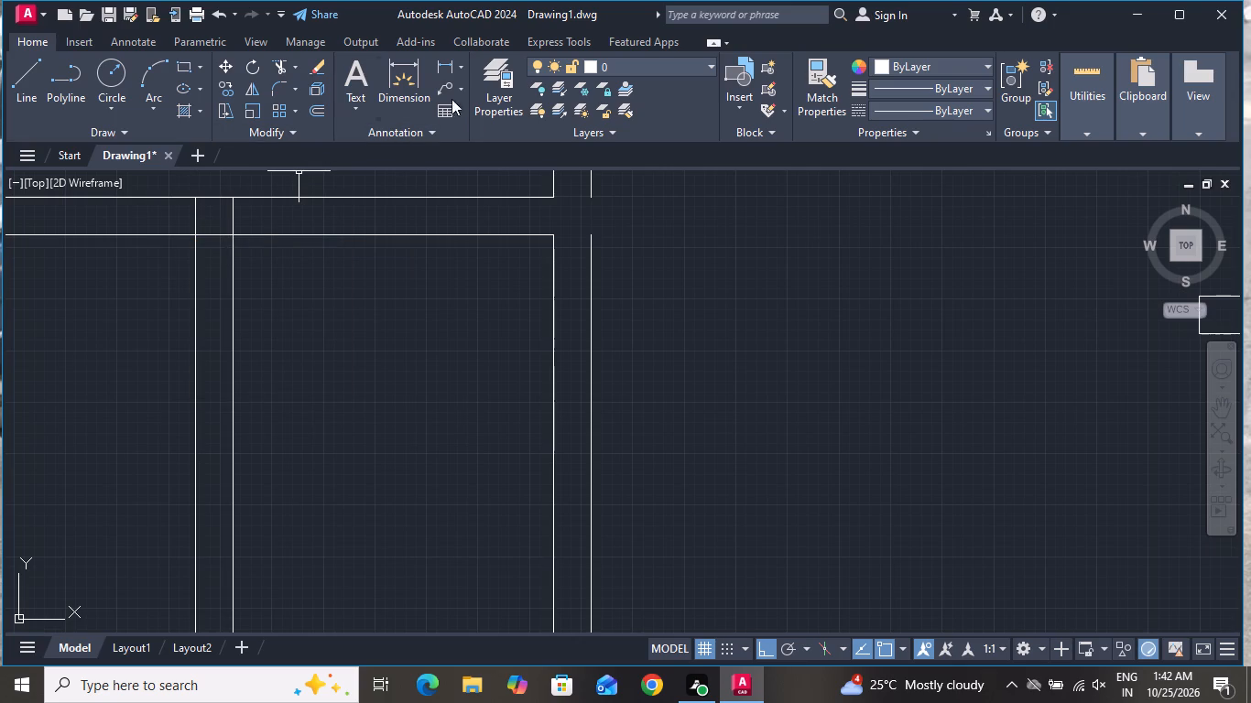
Trim the cross wall faces between the two partition lines at the room's north and south edges.
left_click(278, 63)
left_click(220, 219)
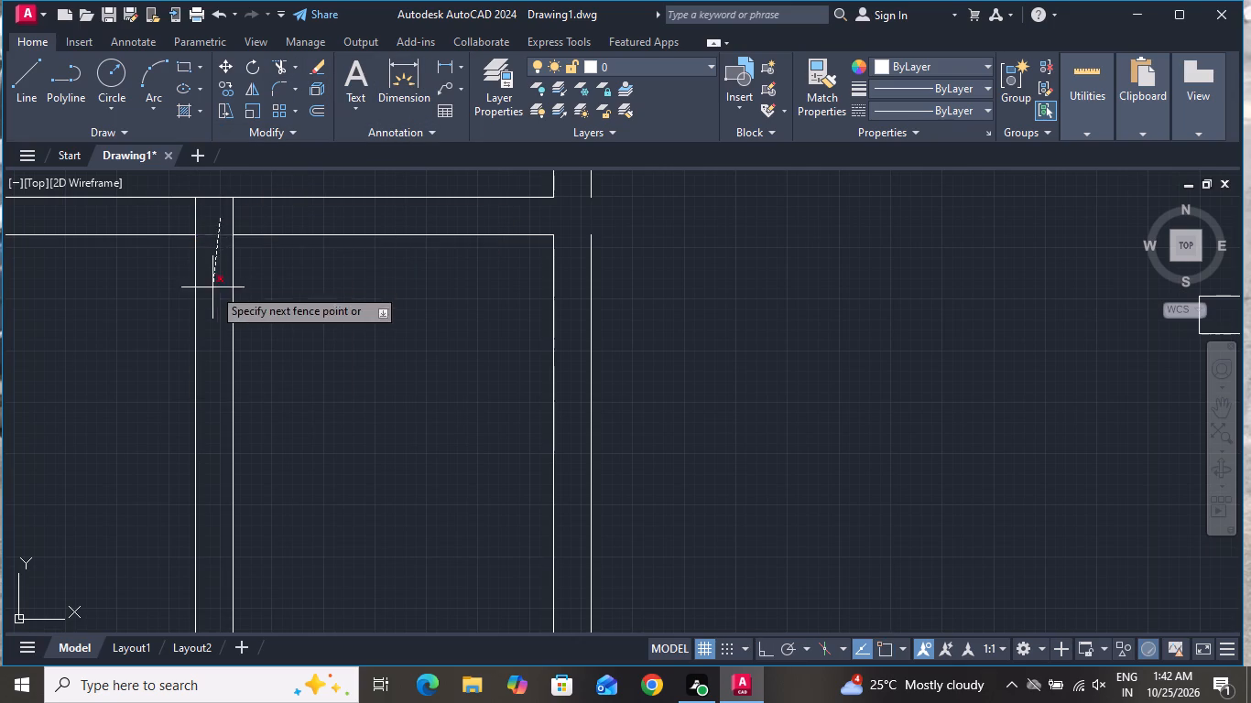
left_click(212, 287)
scroll(261, 254, "down", 1)
scroll(233, 525, "up", 2)
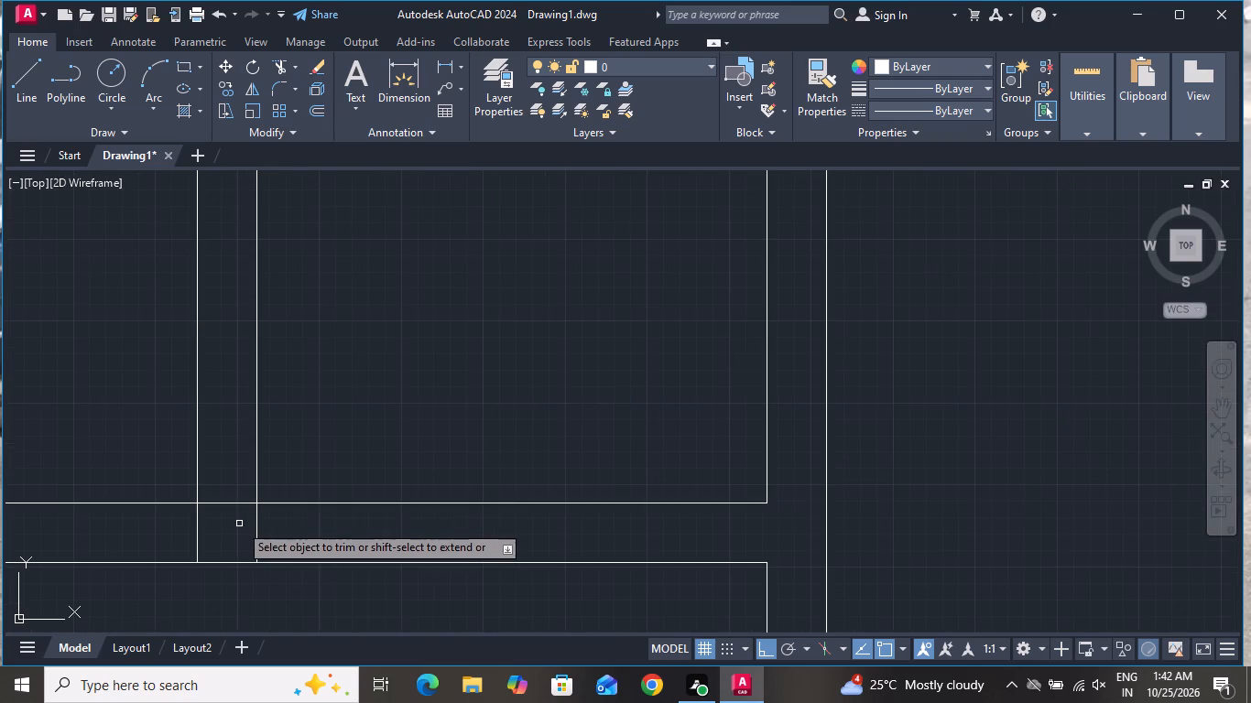
left_click(239, 524)
left_click(217, 457)
Trim the partition line pieces inside the south and north cross walls to leave open T-junctions.
scroll(353, 467, "down", 2)
scroll(331, 490, "up", 2)
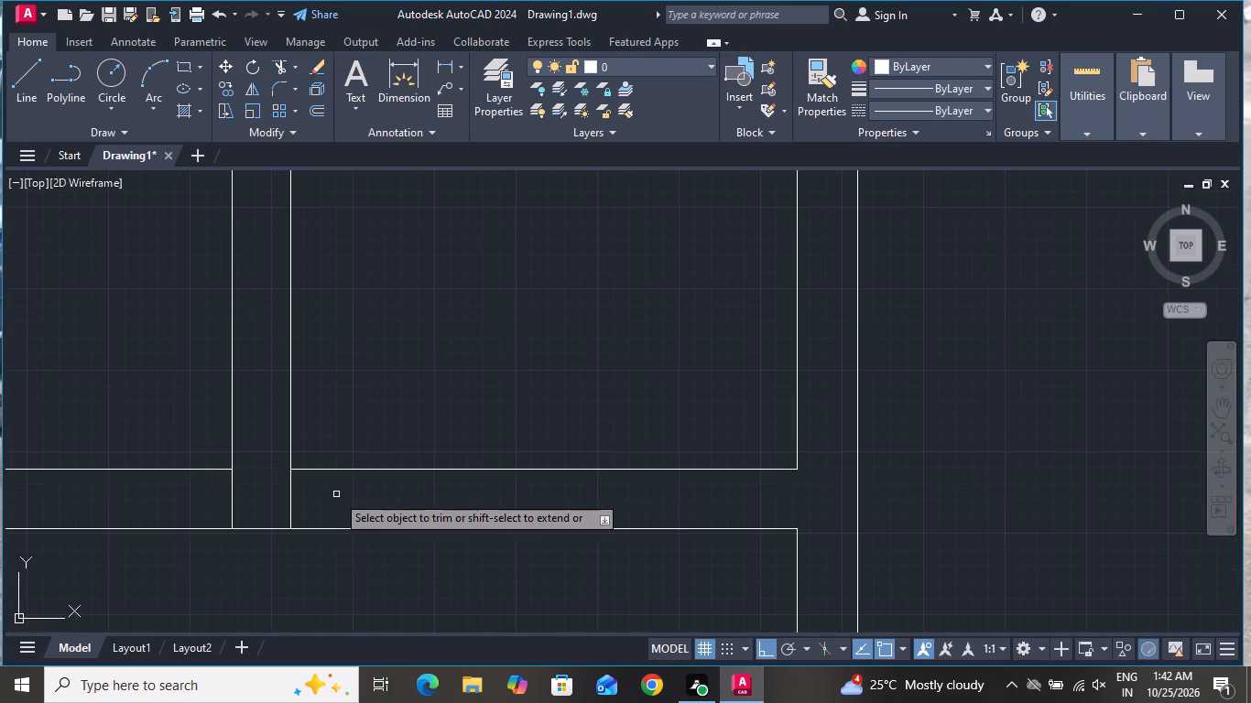
left_click(339, 500)
left_click(147, 488)
scroll(287, 534, "down", 3)
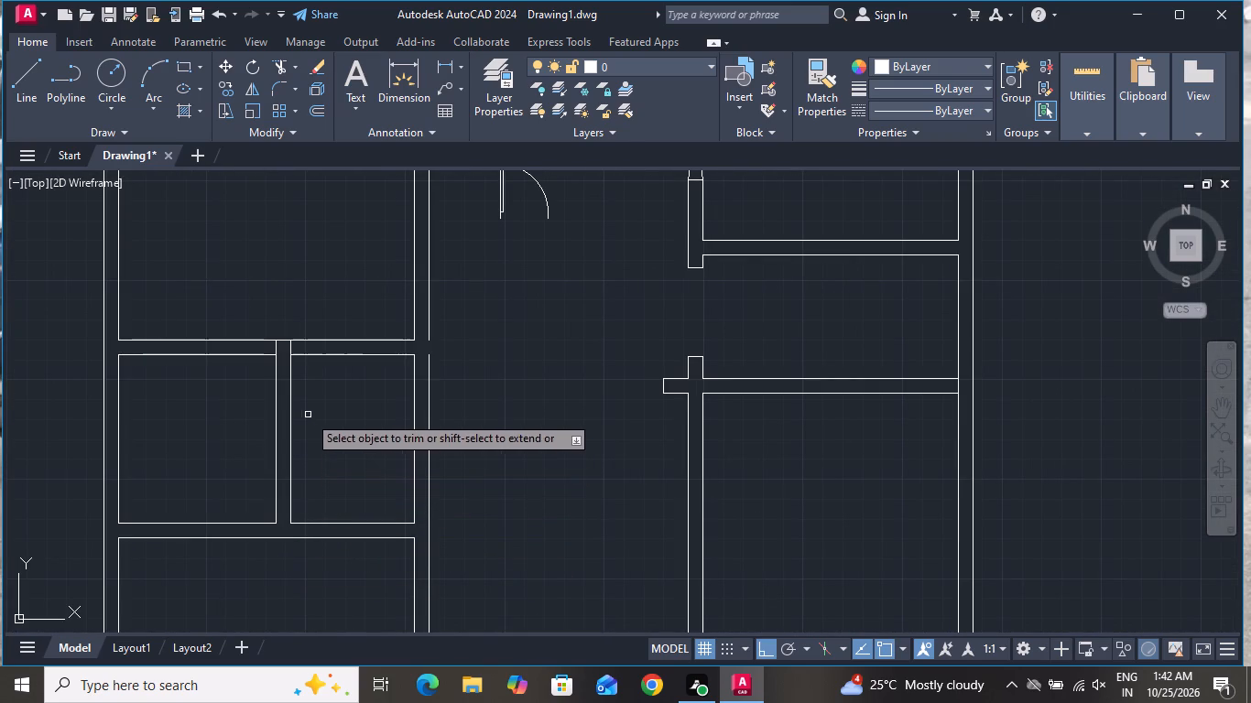
scroll(248, 336, "up", 2)
left_click(293, 364)
left_click(350, 362)
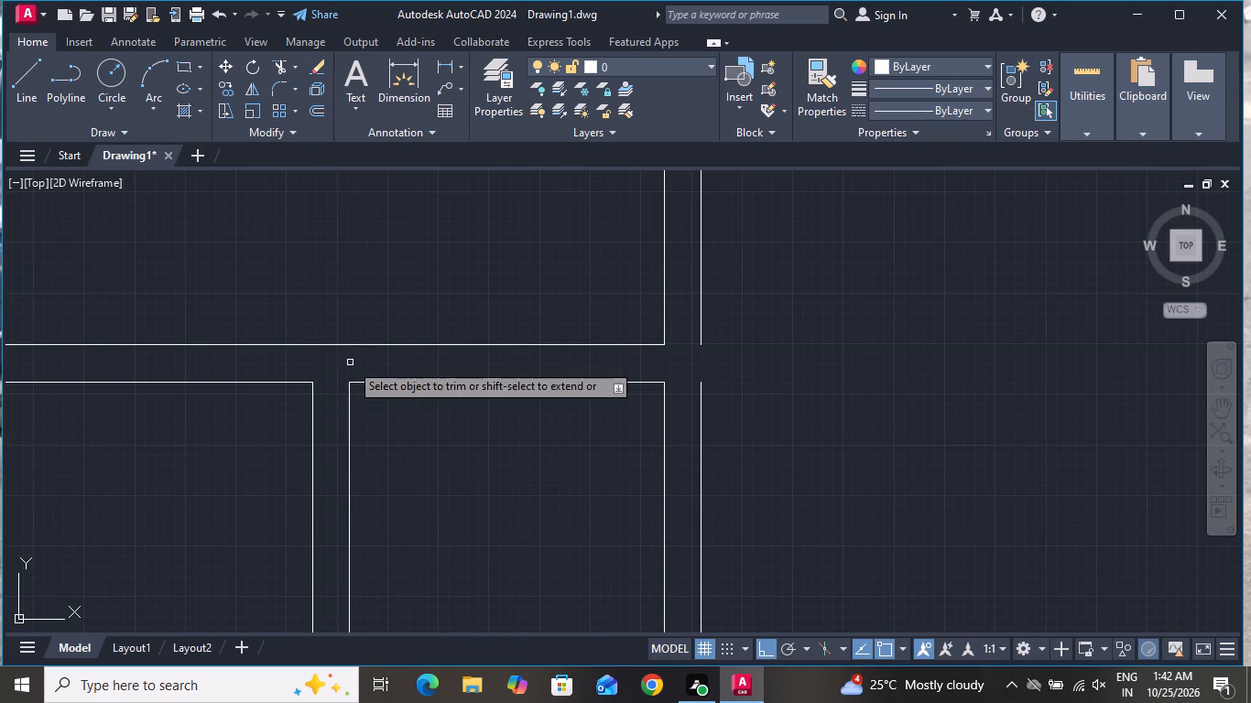
scroll(343, 459, "down", 1)
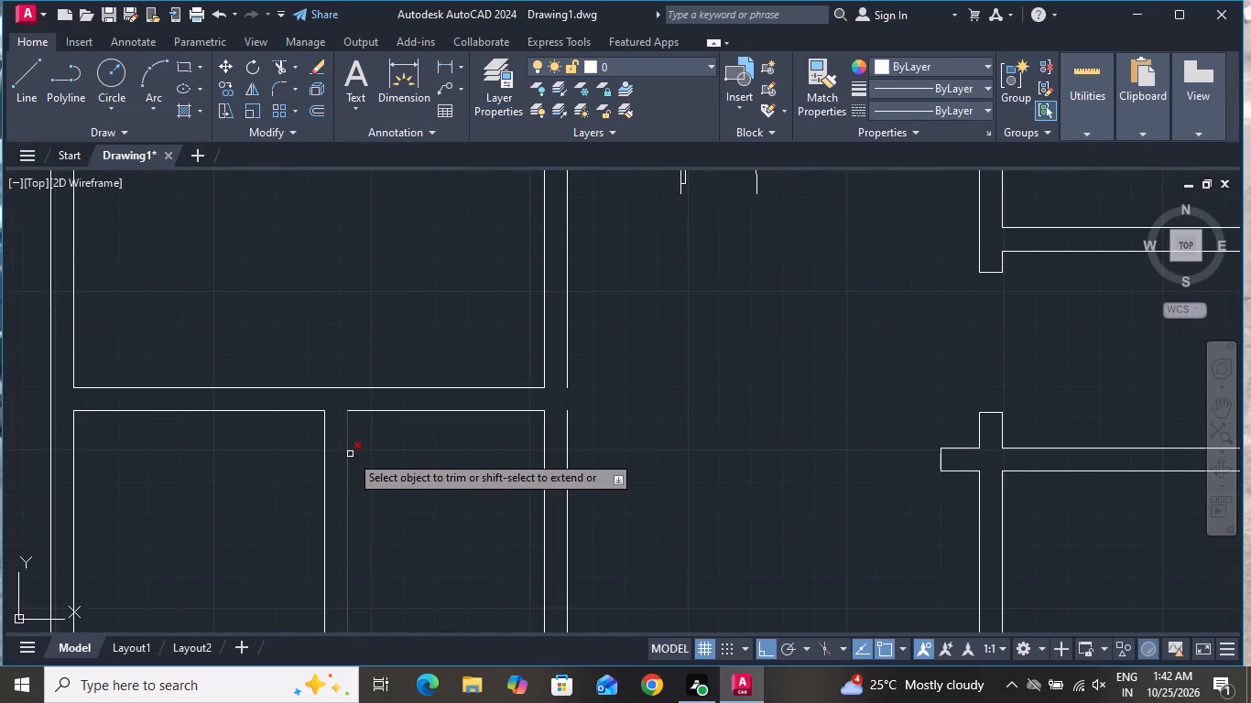
scroll(350, 454, "down", 1)
right_click(399, 522)
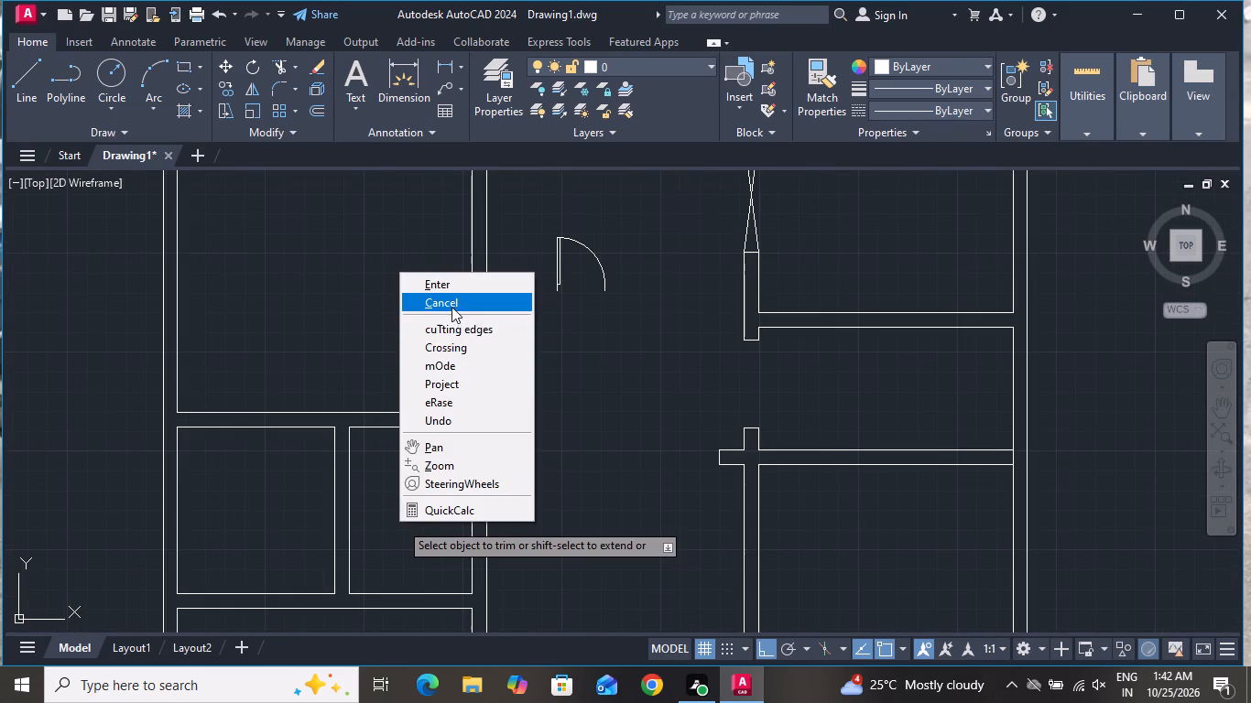
left_click(451, 307)
Draw a short horizontal jamb line across the northwest room's east wall, level with the loose door block.
scroll(456, 373, "down", 2)
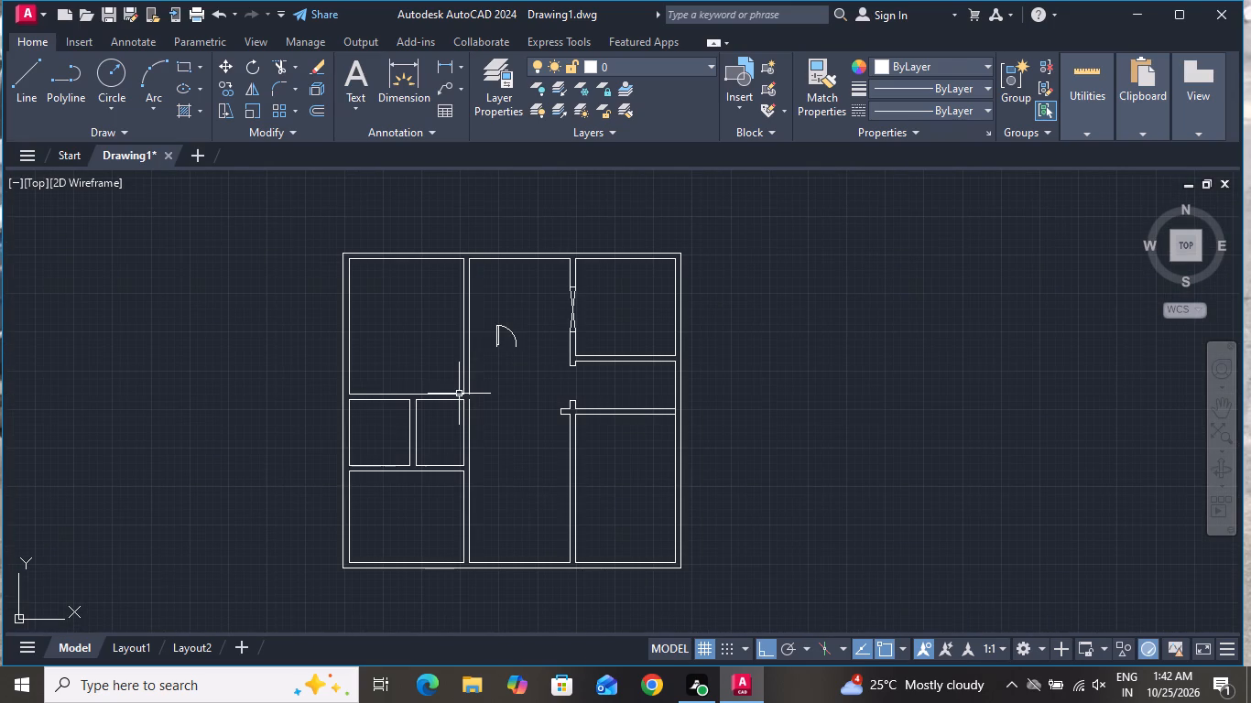
left_click(27, 67)
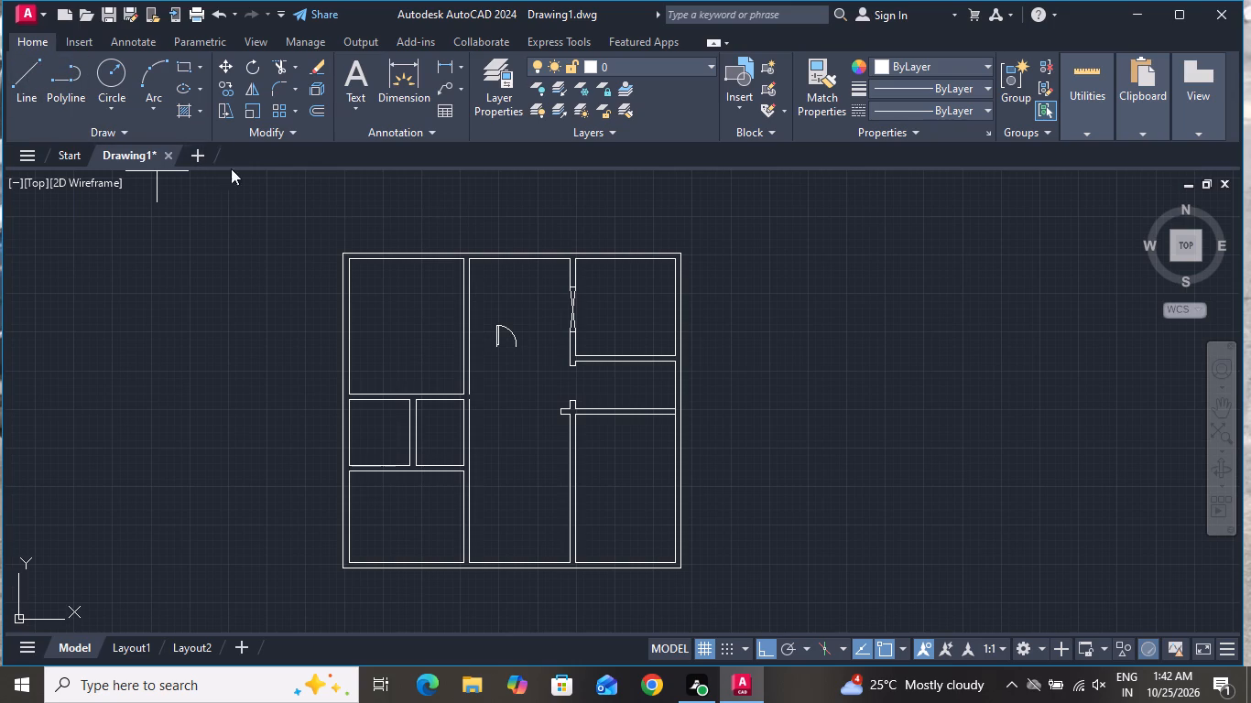
scroll(467, 340, "up", 2)
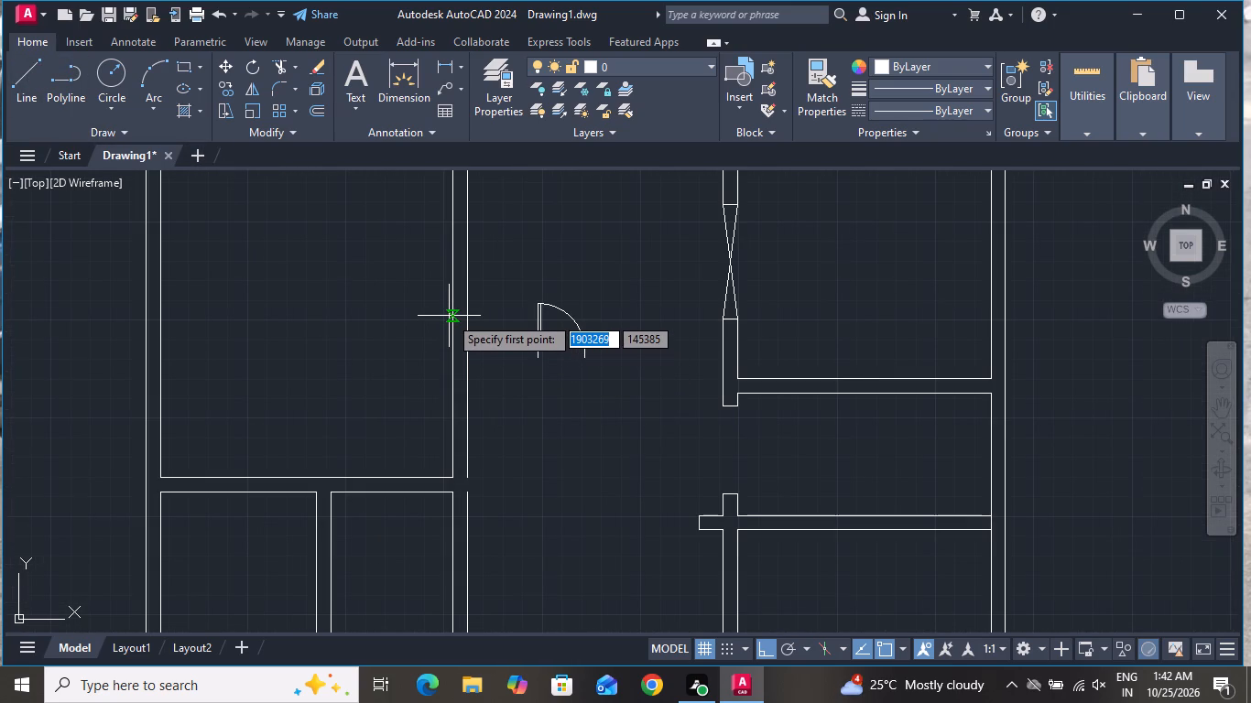
left_click(449, 315)
left_click(467, 316)
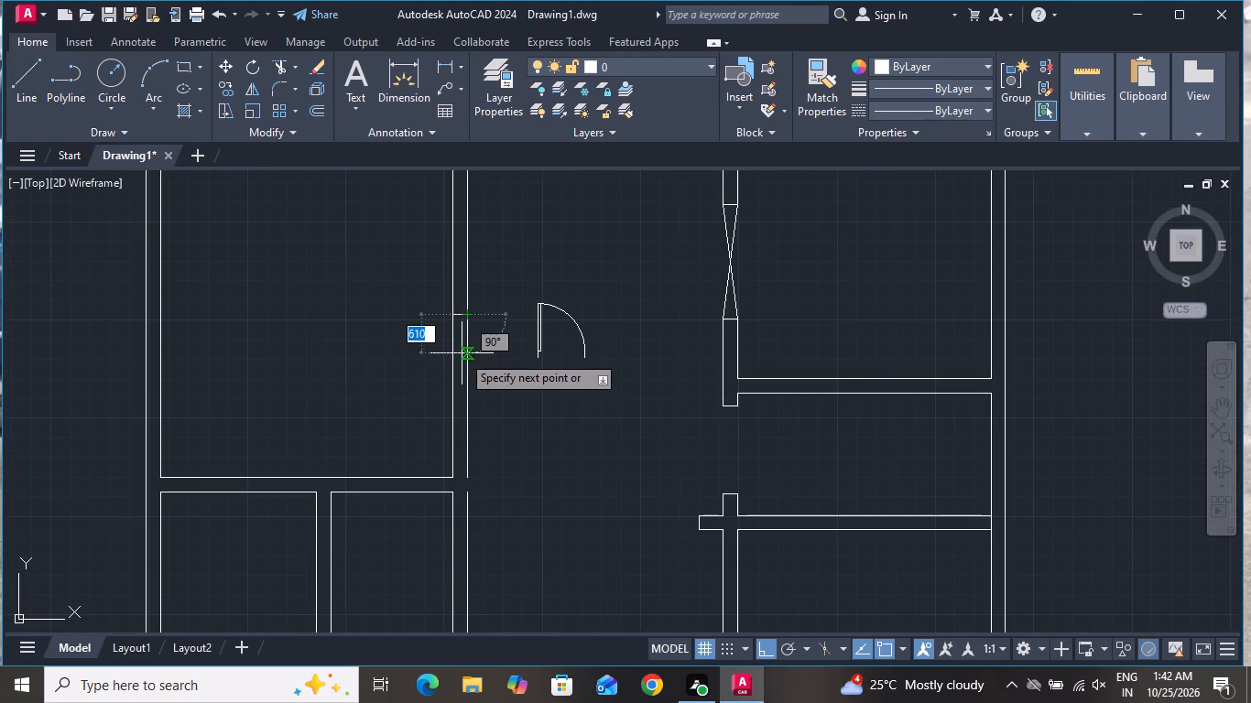
right_click(462, 359)
left_click(475, 378)
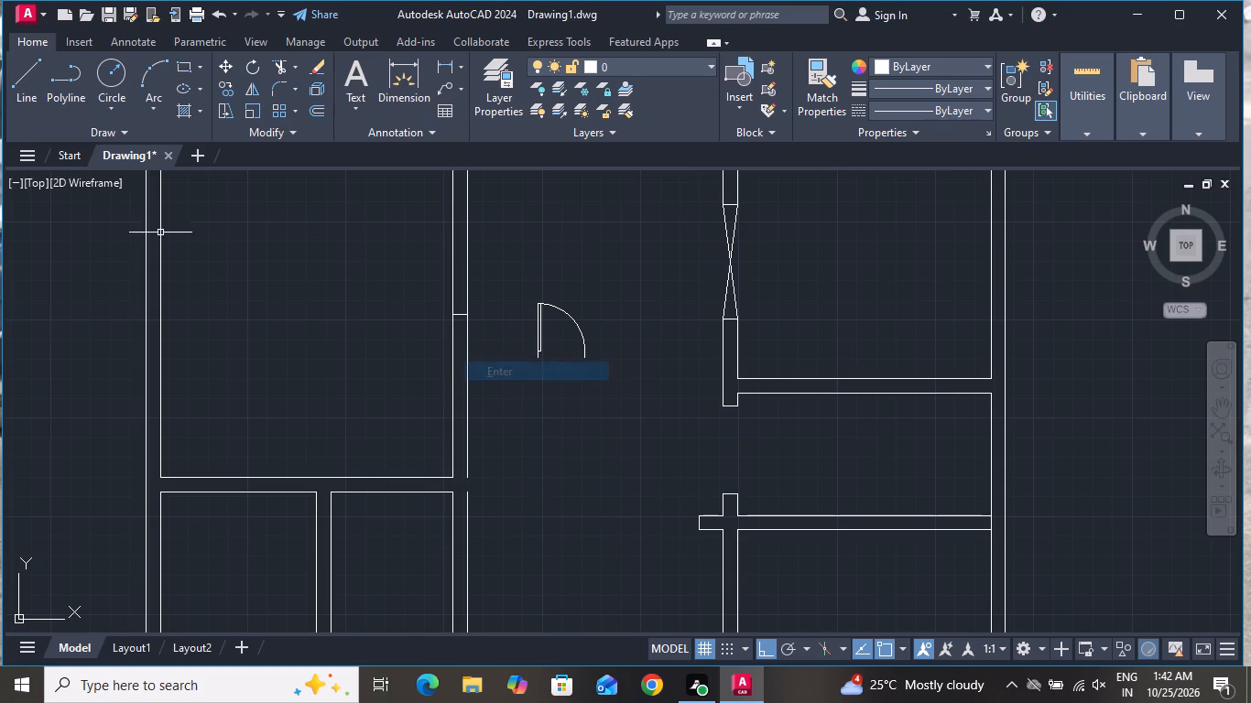
Draw a second horizontal jamb line across the northwest room's east wall, a short distance south of the first.
left_click(37, 75)
scroll(437, 332, "up", 2)
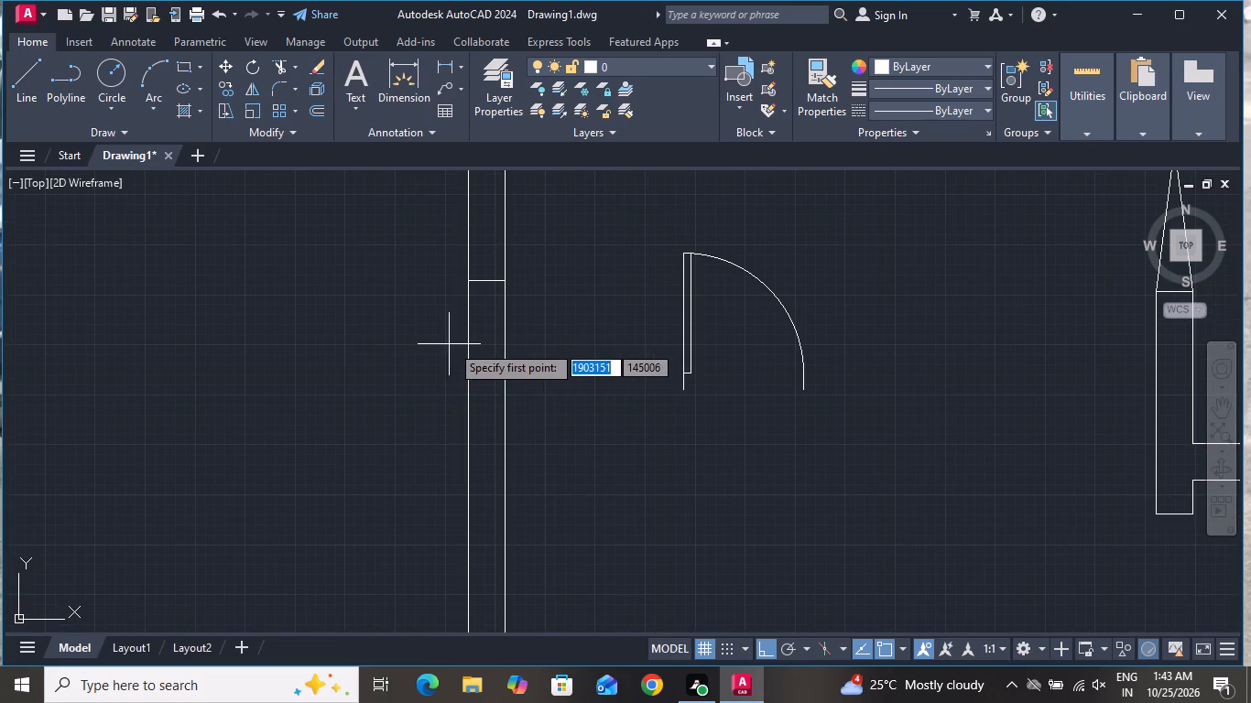
left_click(468, 354)
left_click(504, 357)
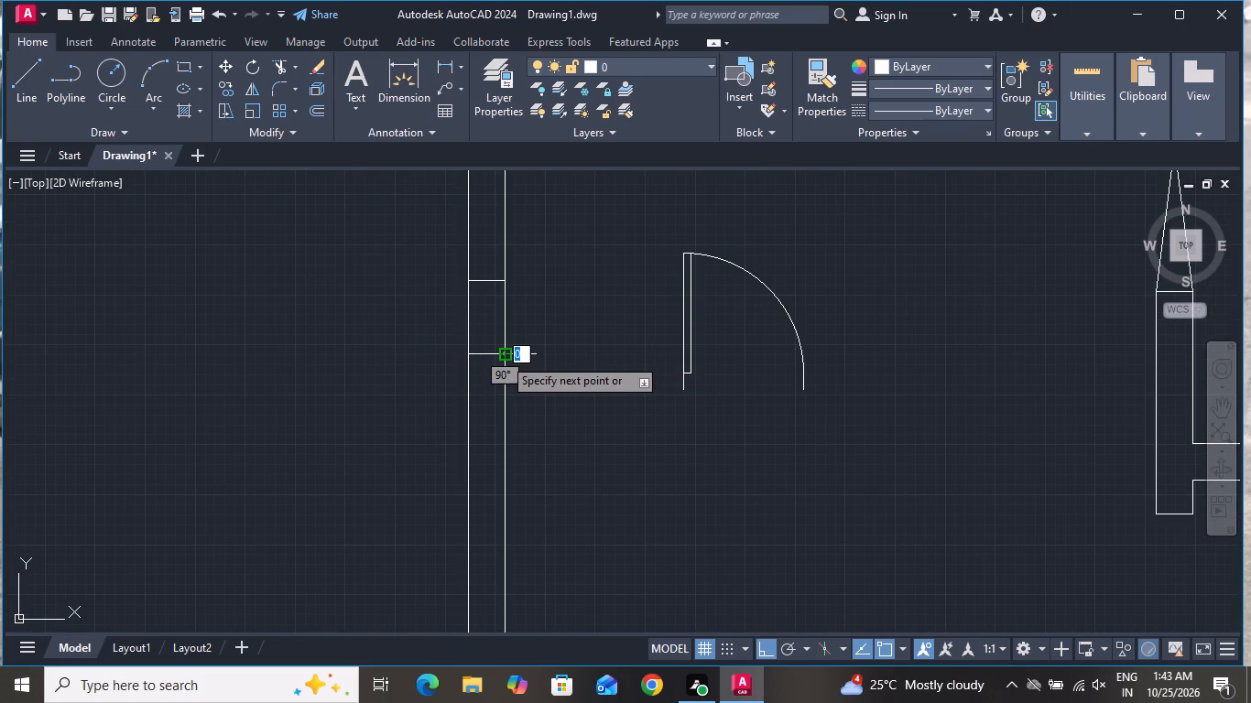
right_click(501, 357)
left_click(507, 383)
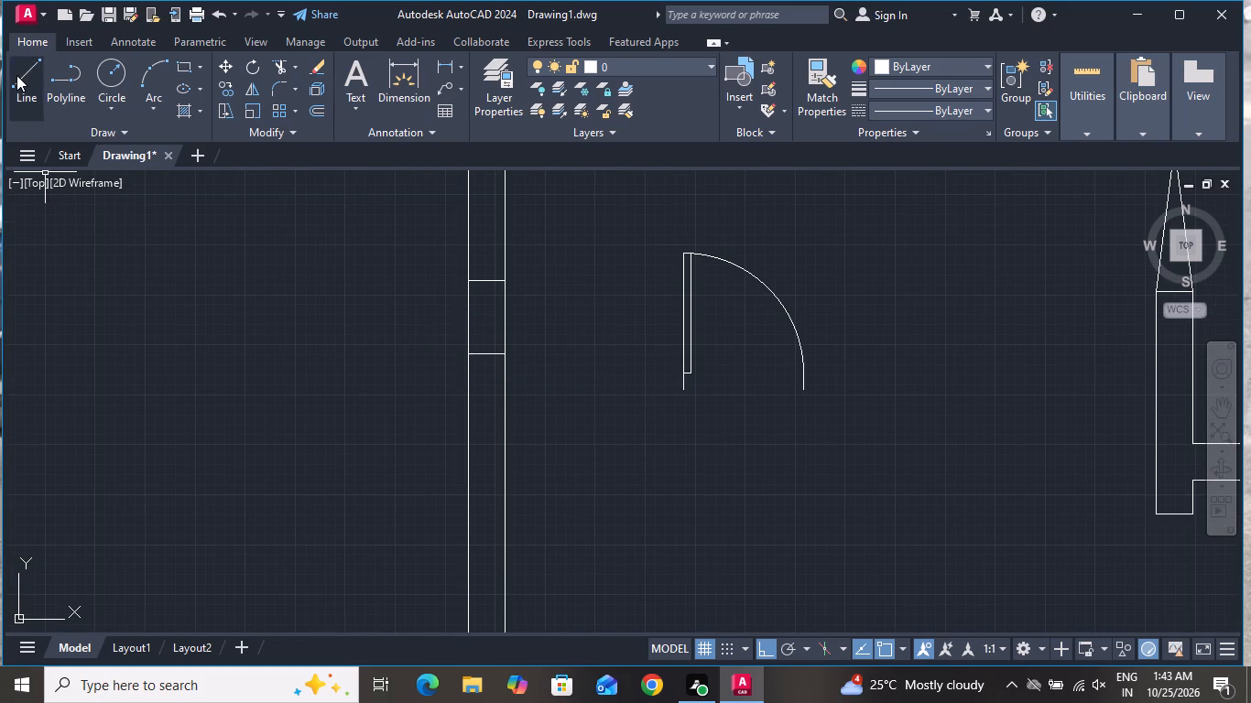
Draw a third horizontal jamb line, 229 mm long, across the northwest room's east wall just north of the cross wall.
left_click(16, 70)
scroll(226, 204, "down", 2)
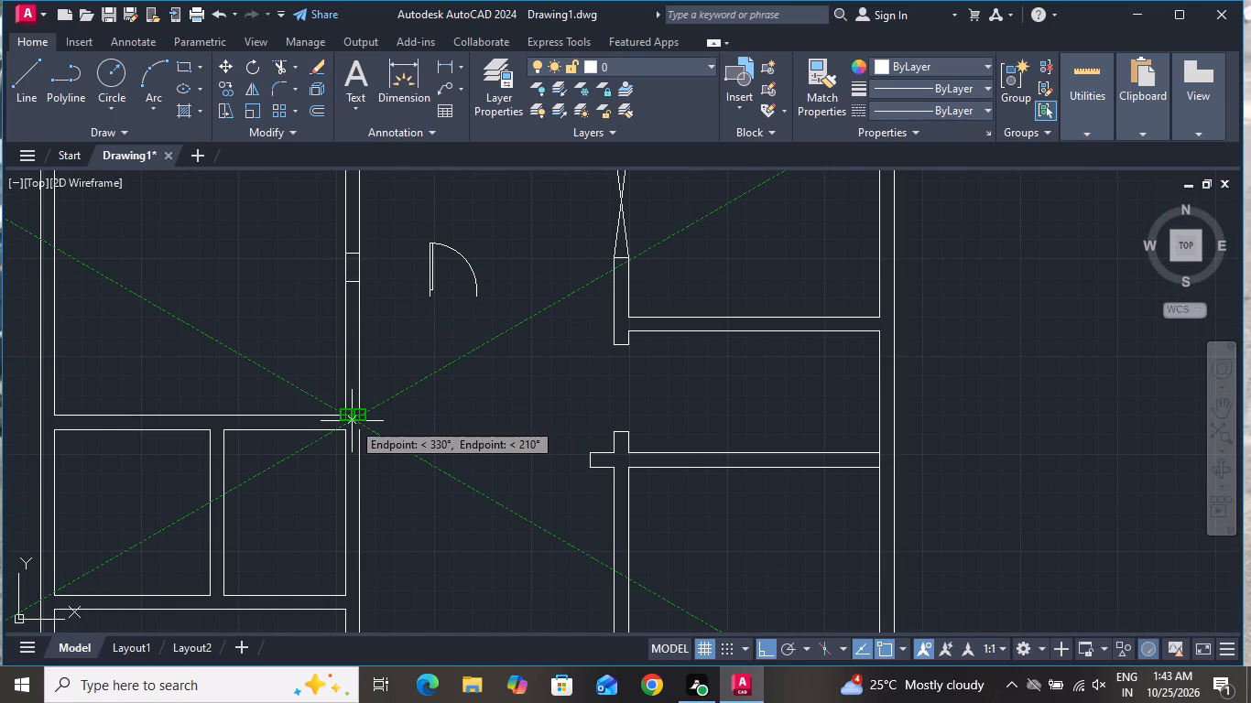
scroll(352, 421, "up", 1)
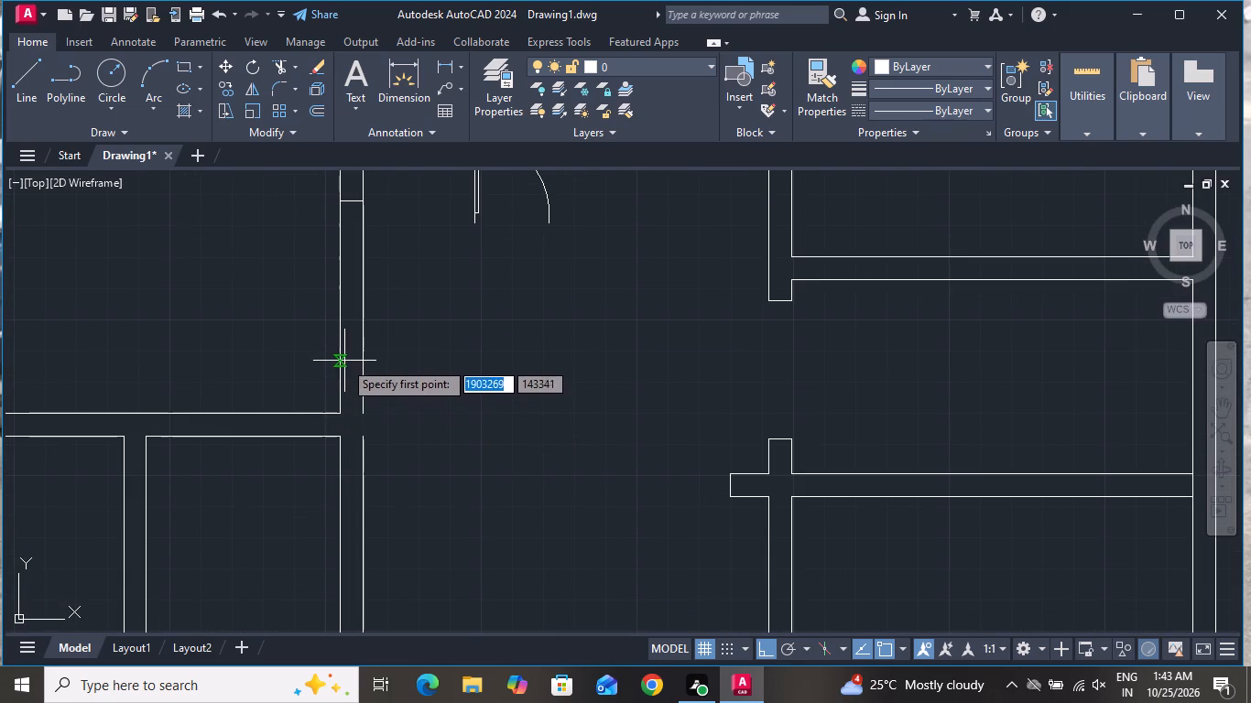
left_click(342, 368)
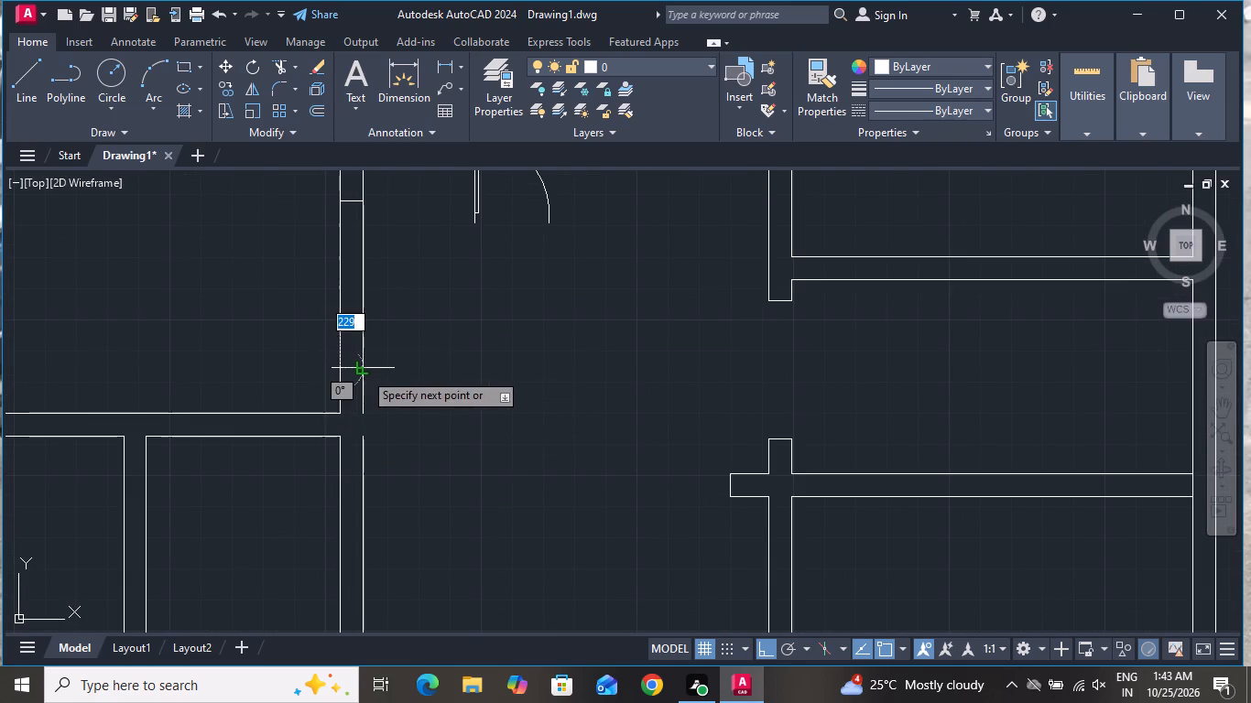
left_click(368, 371)
right_click(364, 371)
left_click(378, 395)
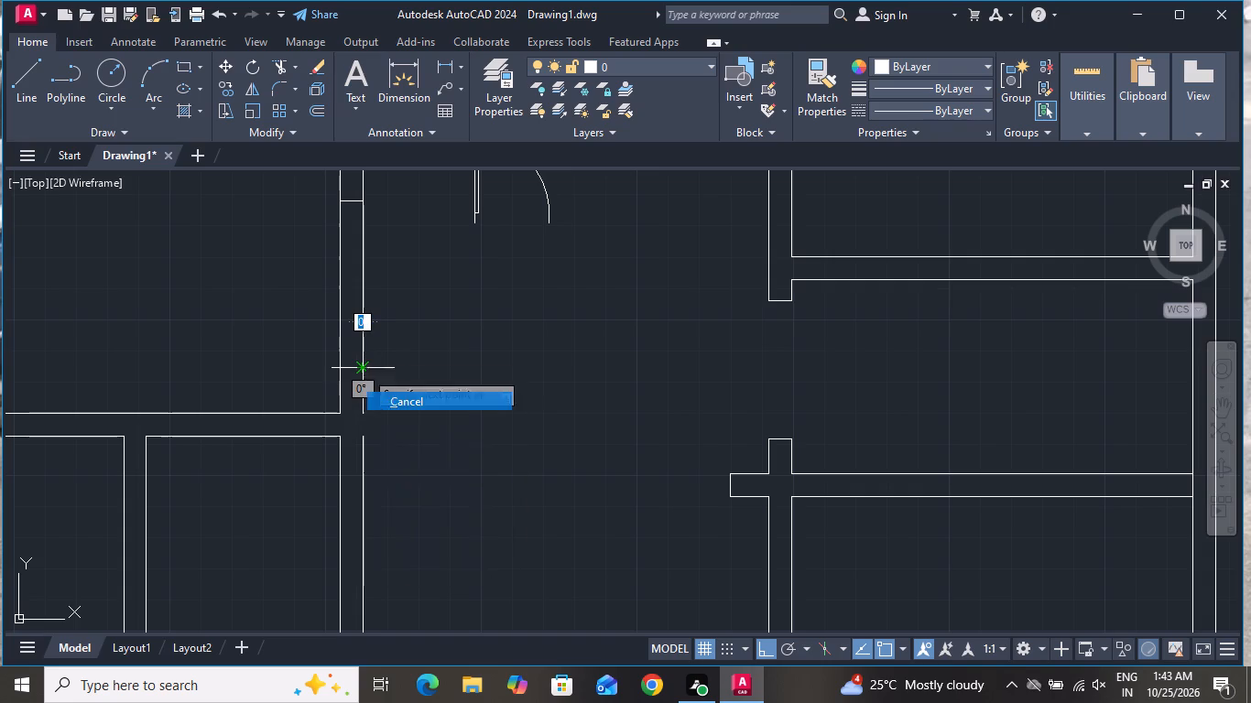
Extend the east face line of the northwest room's east wall across the gap at the cross wall junction.
key("e")
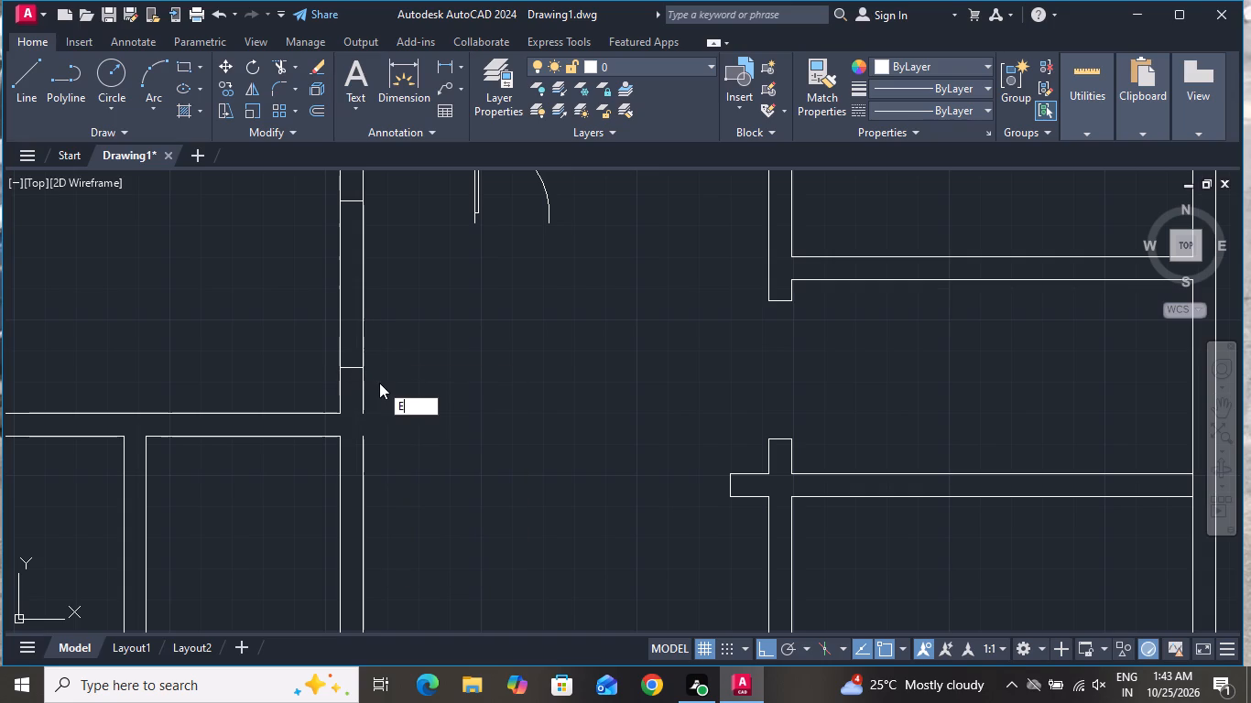
type("X")
key("space")
key("space")
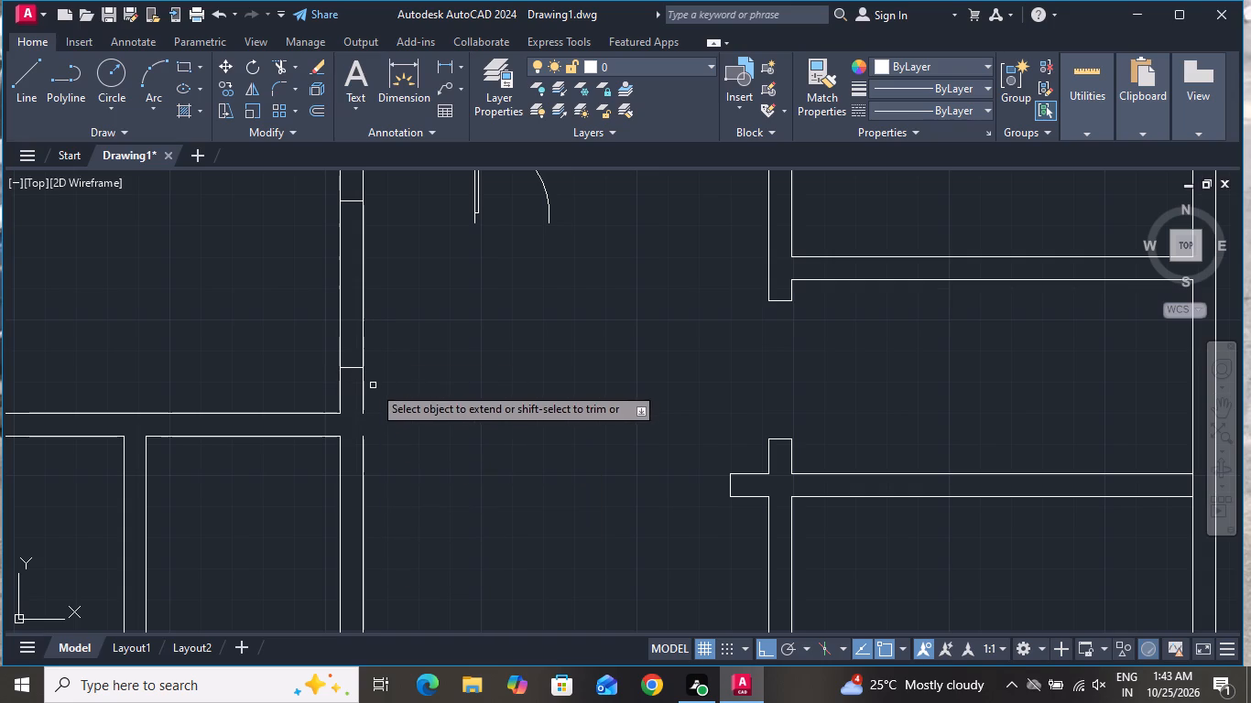
left_click(364, 396)
scroll(364, 397, "down", 3)
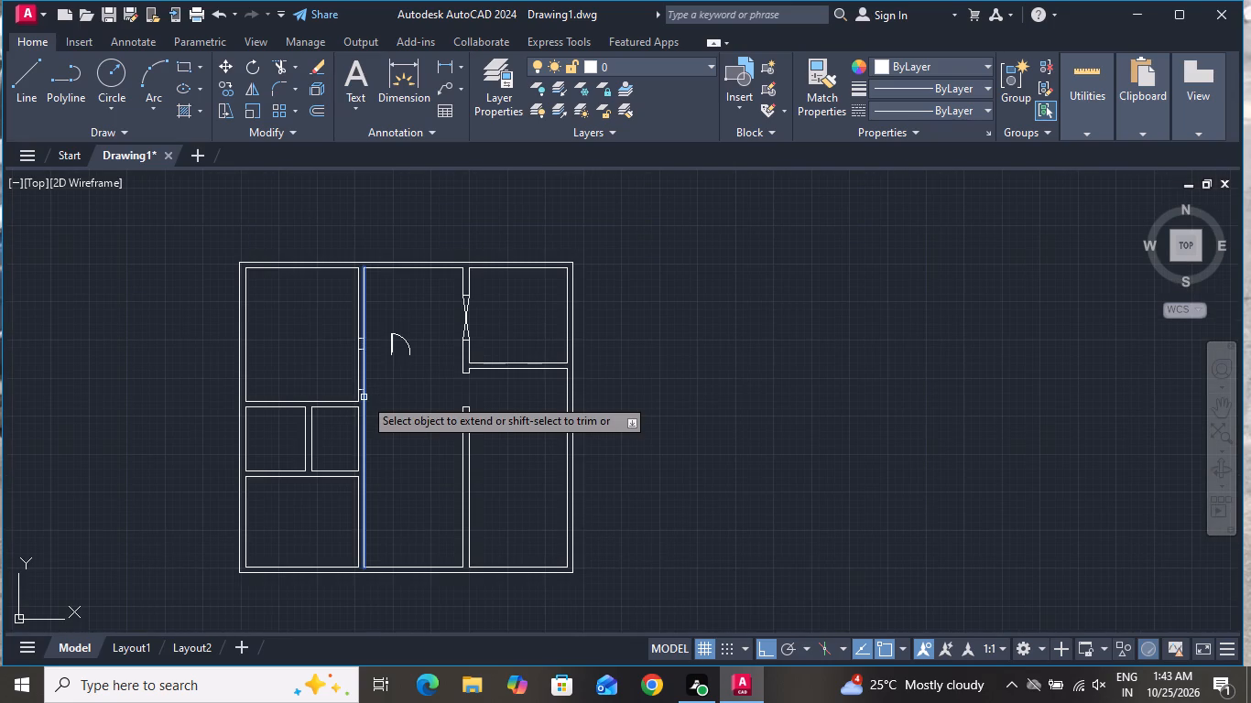
left_click(365, 398)
right_click(427, 433)
left_click(464, 462)
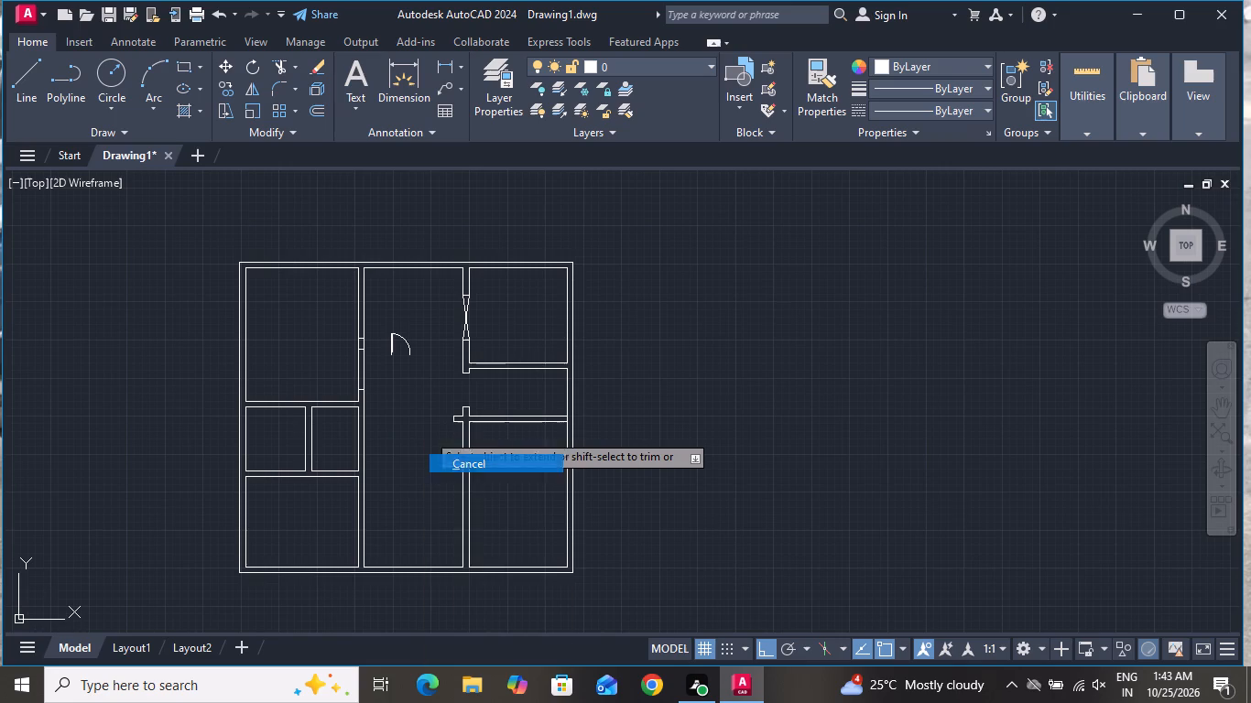
Trim both faces of the northwest room's east wall between its second and third jamb lines to open a doorway.
left_click(285, 70)
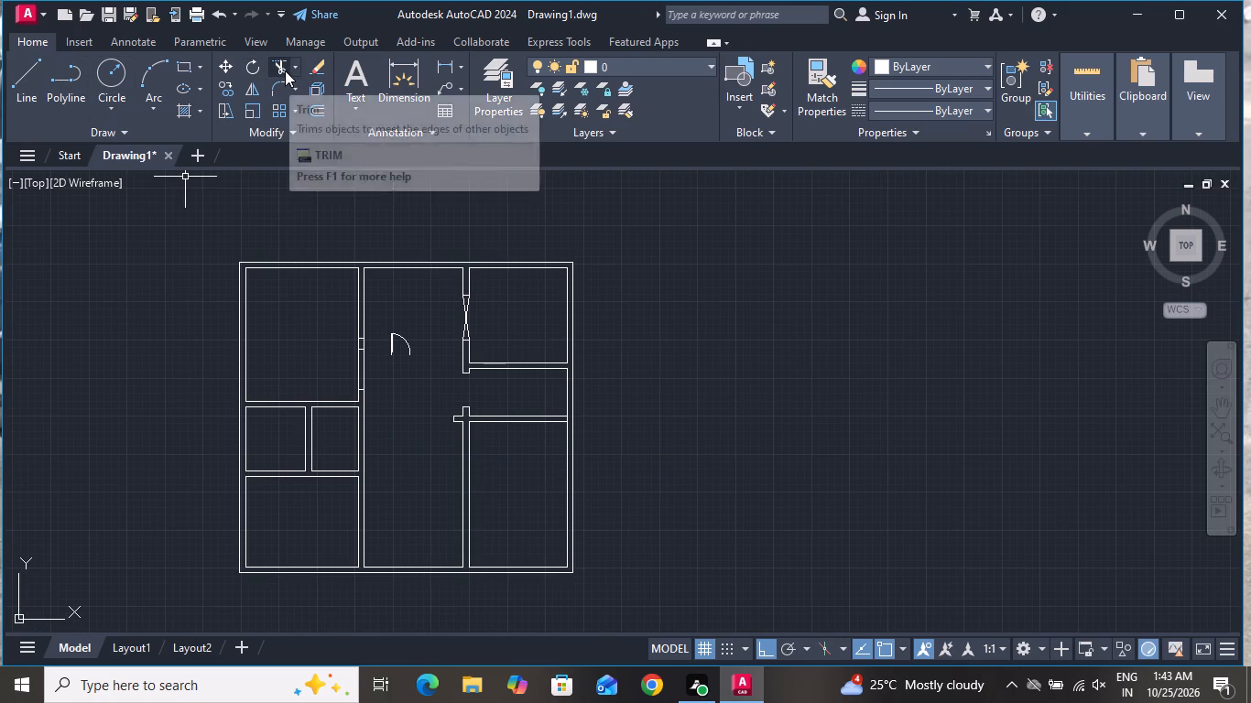
scroll(386, 396, "up", 2)
left_click(300, 327)
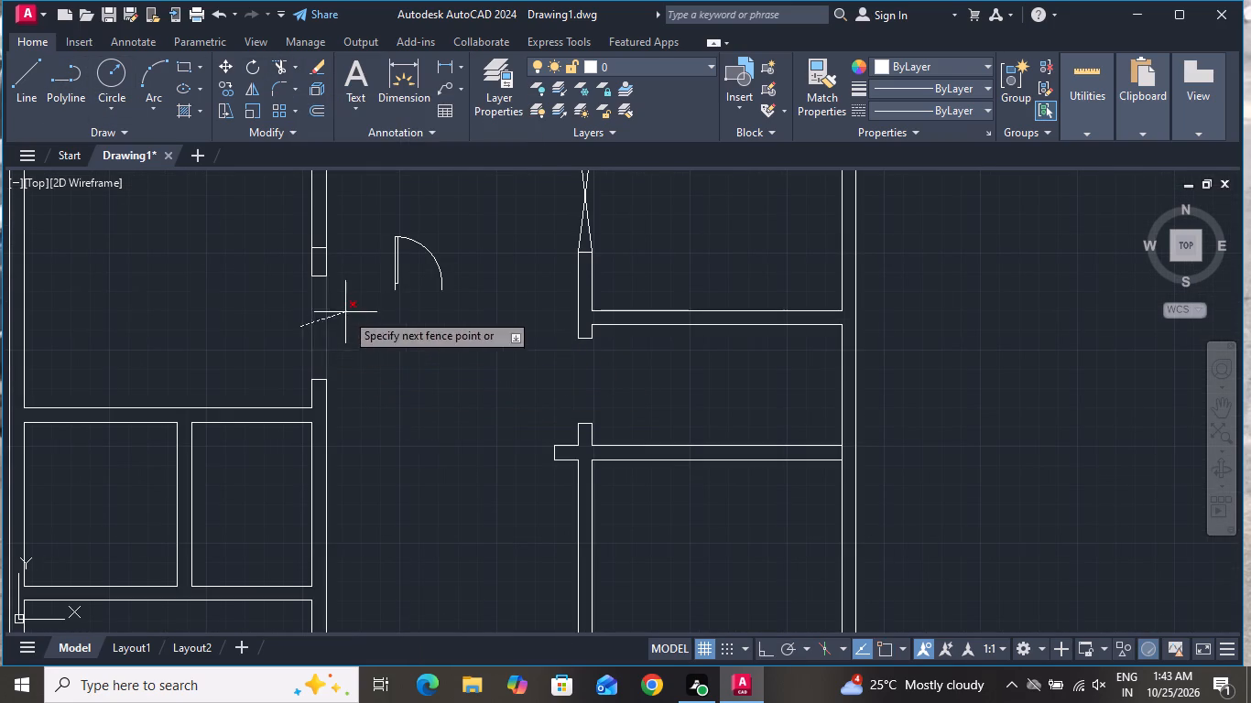
left_click(345, 311)
scroll(397, 437, "down", 1)
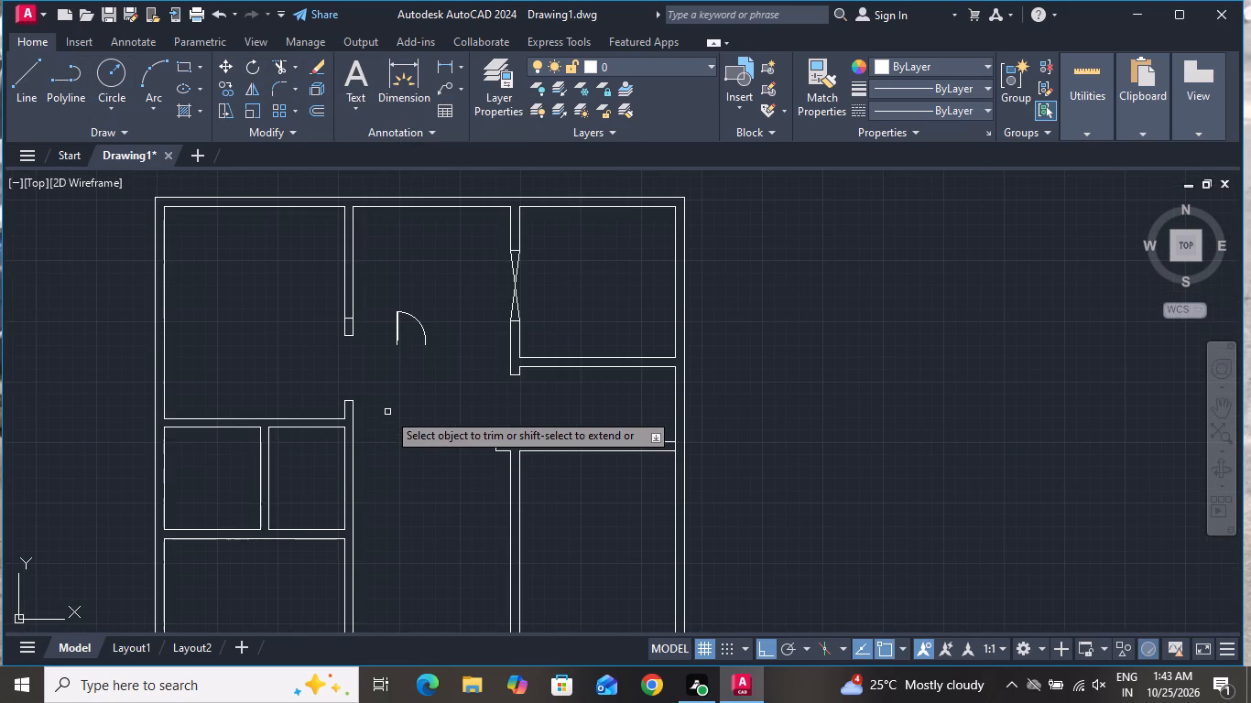
right_click(387, 412)
left_click(426, 439)
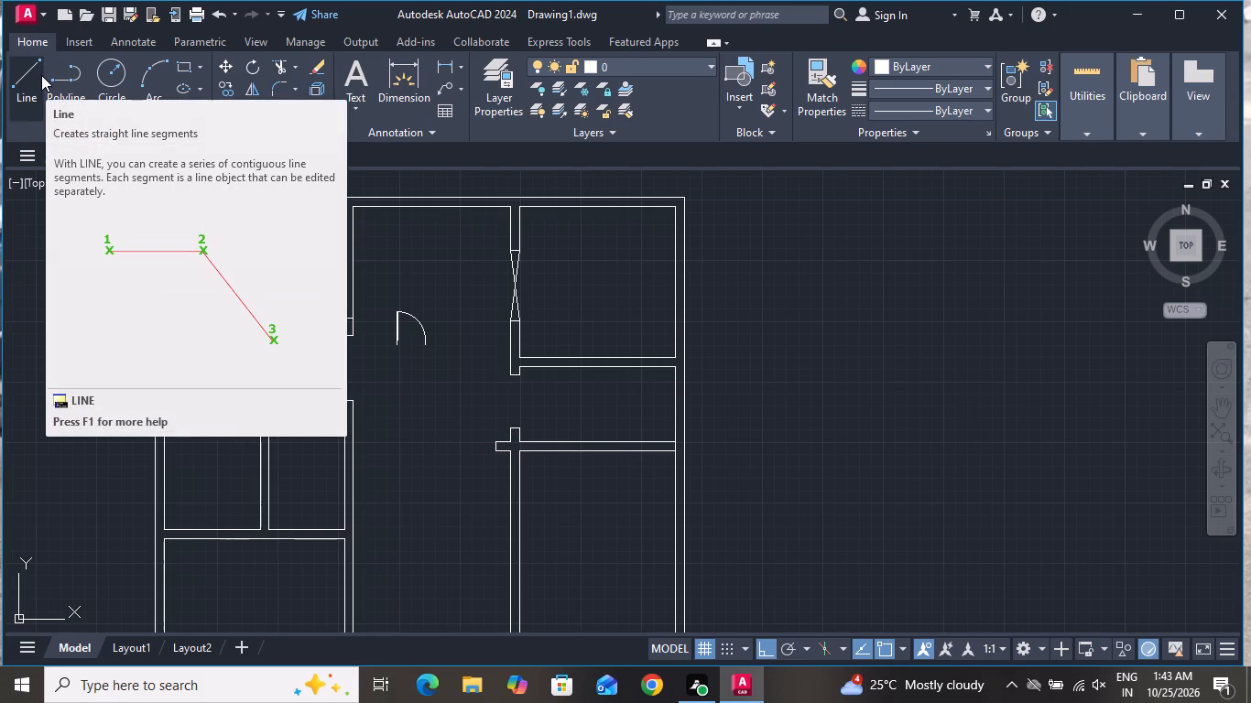
Draw a 229 mm horizontal jamb line across the northwest room's east wall, a short distance south of the north outer wall.
left_click(36, 68)
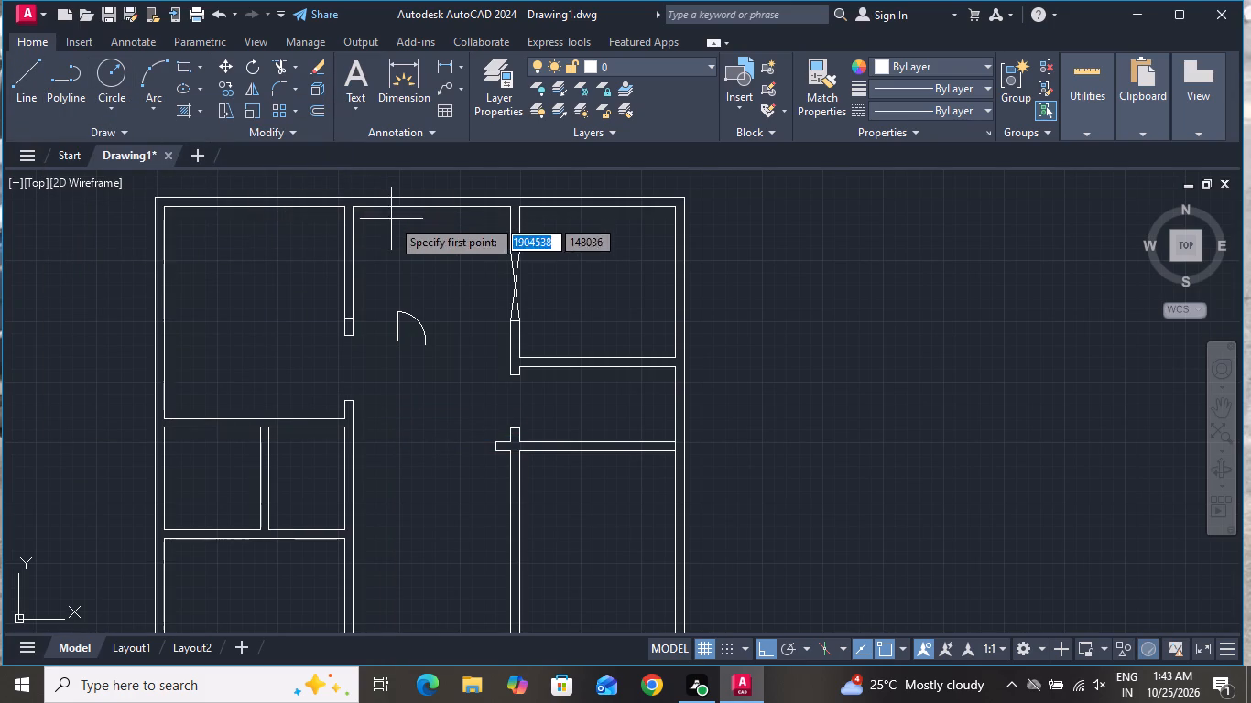
left_click(343, 241)
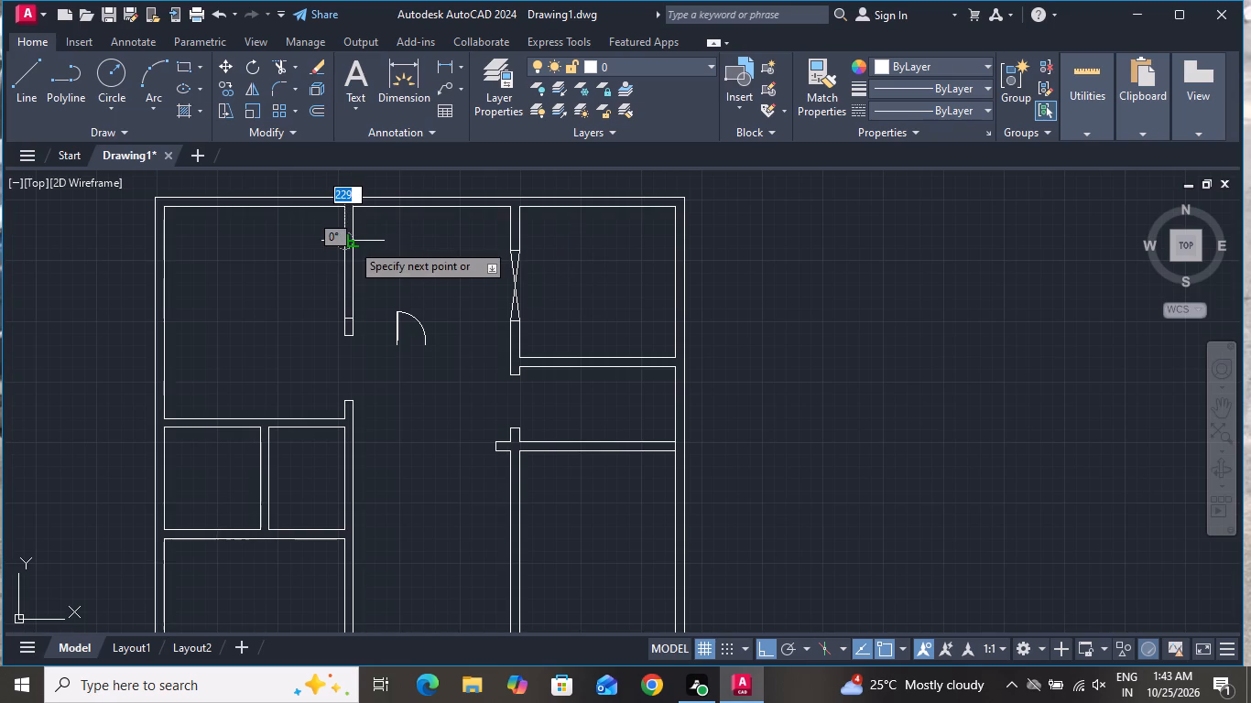
left_click(351, 242)
right_click(351, 243)
left_click(368, 265)
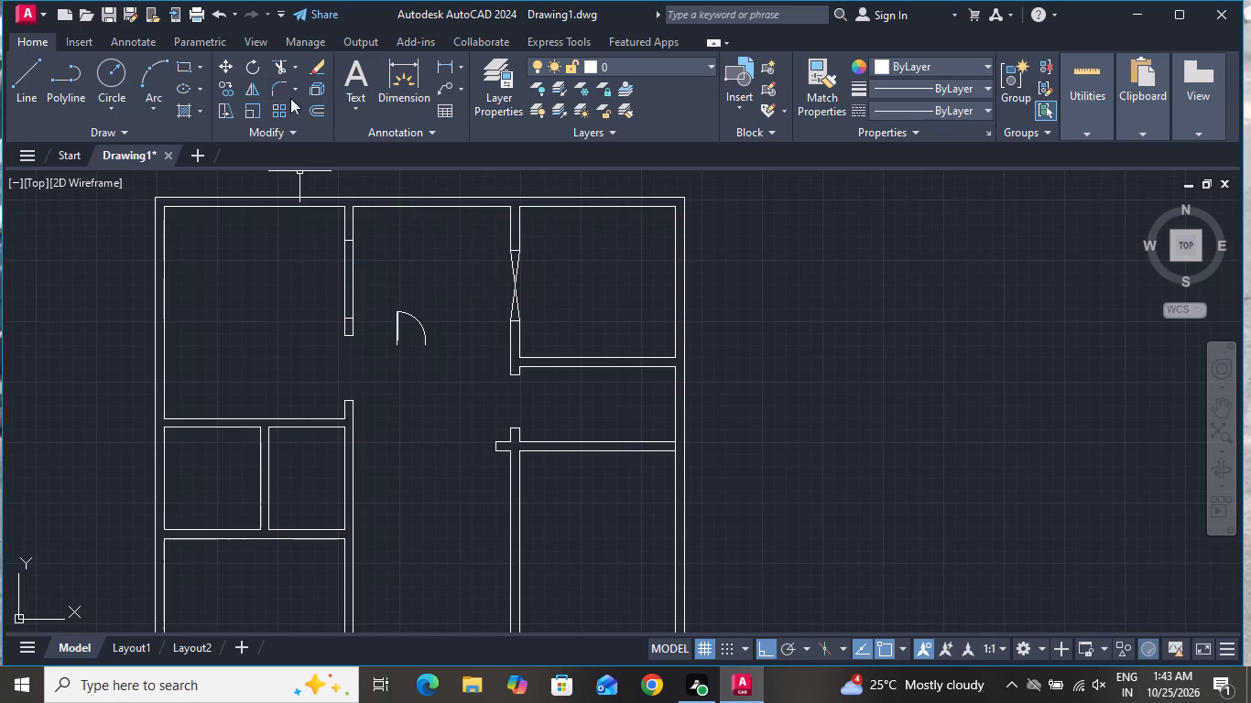
Trim both faces of the northwest room's east wall between the northernmost jamb and the next jamb south.
left_click(283, 67)
left_click(386, 264)
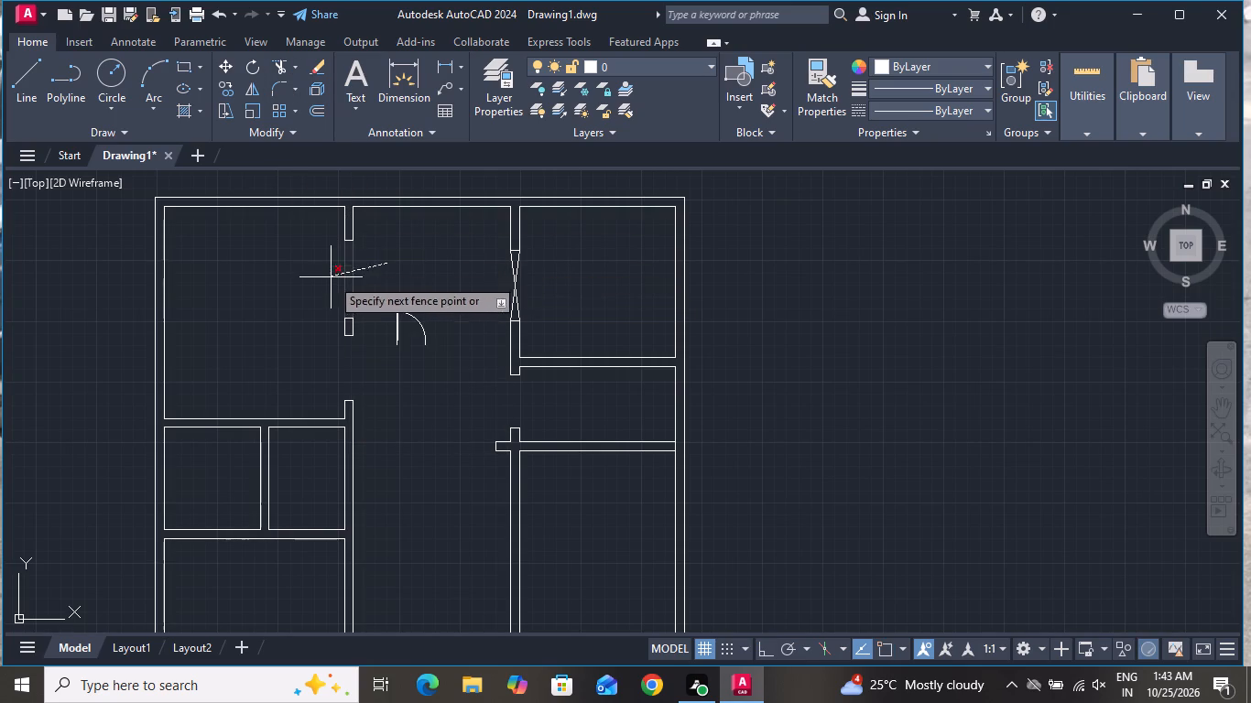
left_click(326, 281)
right_click_drag(298, 276, 288, 283)
left_click(328, 308)
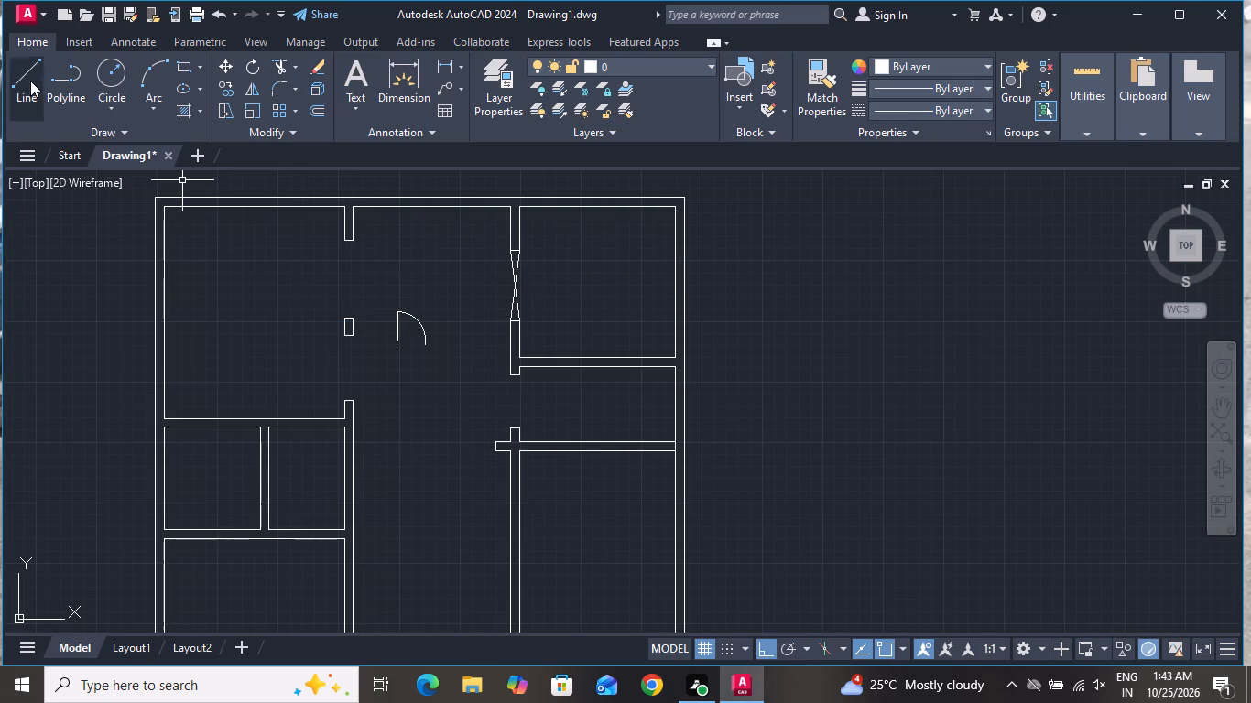
Draw two crossing diagonal lines corner to corner in the northern opening of the northwest room's east wall.
left_click(30, 77)
scroll(420, 284, "up", 2)
scroll(395, 295, "down", 1)
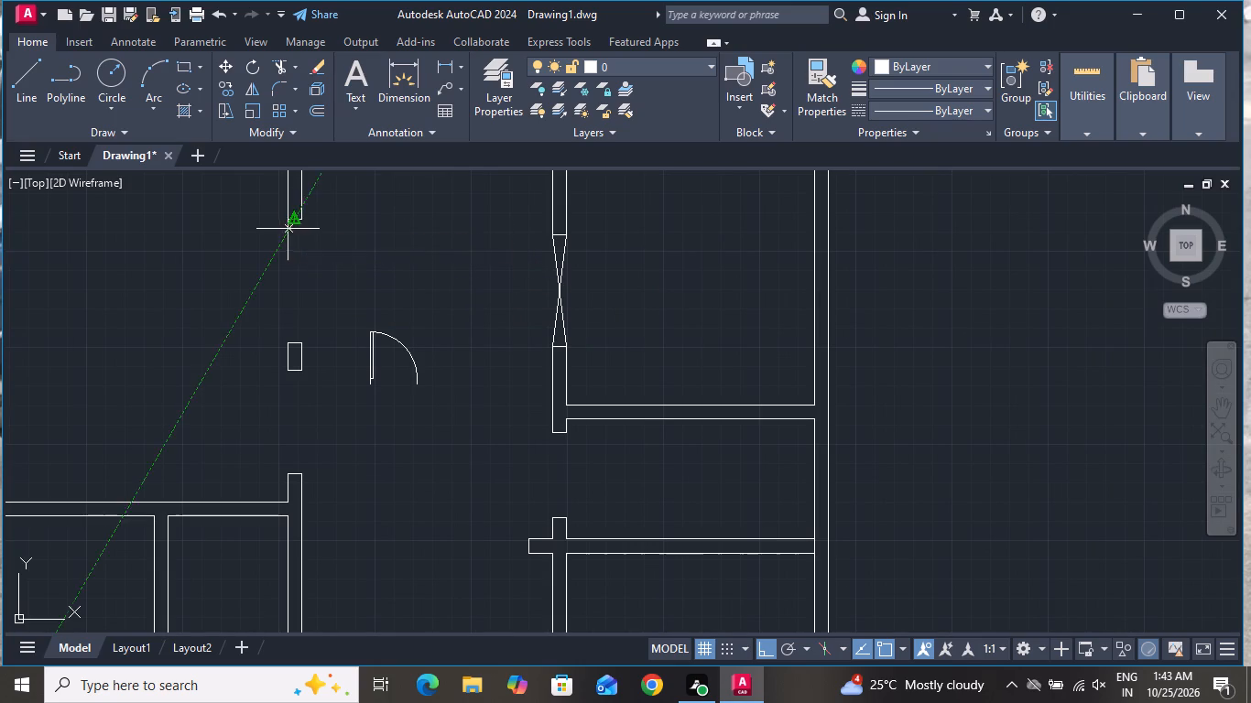
scroll(287, 230, "up", 2)
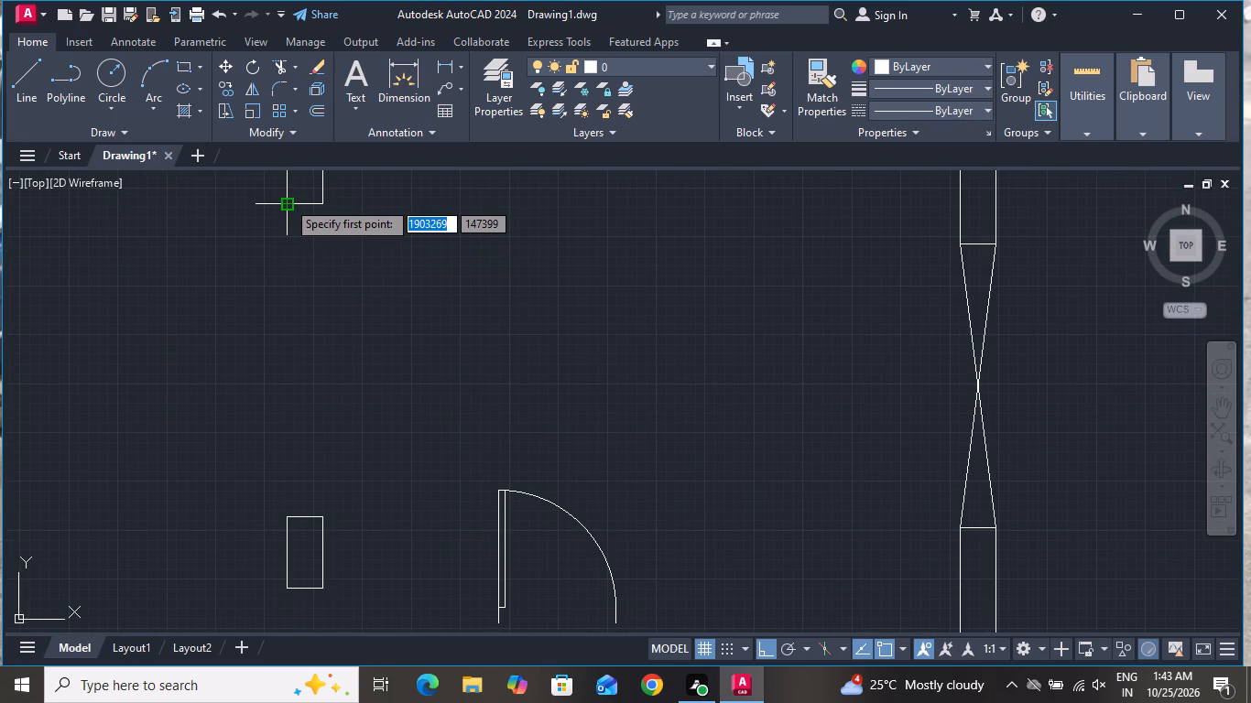
left_click(287, 200)
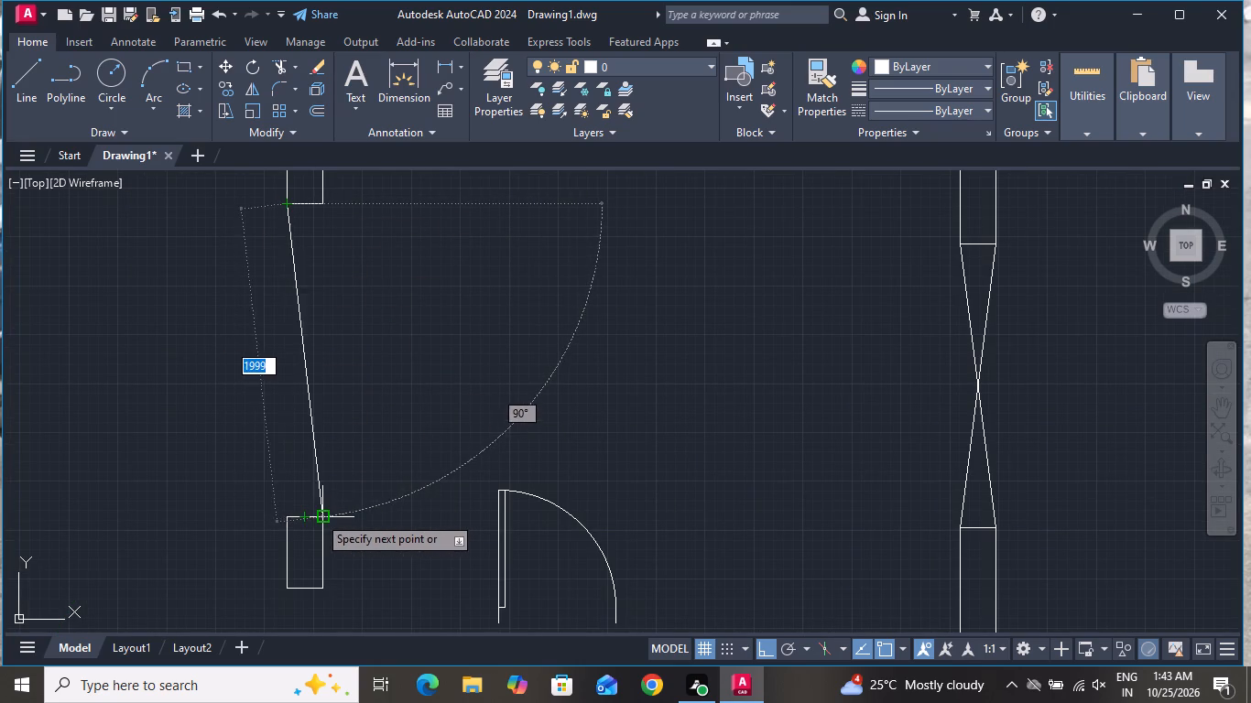
left_click(319, 515)
right_click(321, 507)
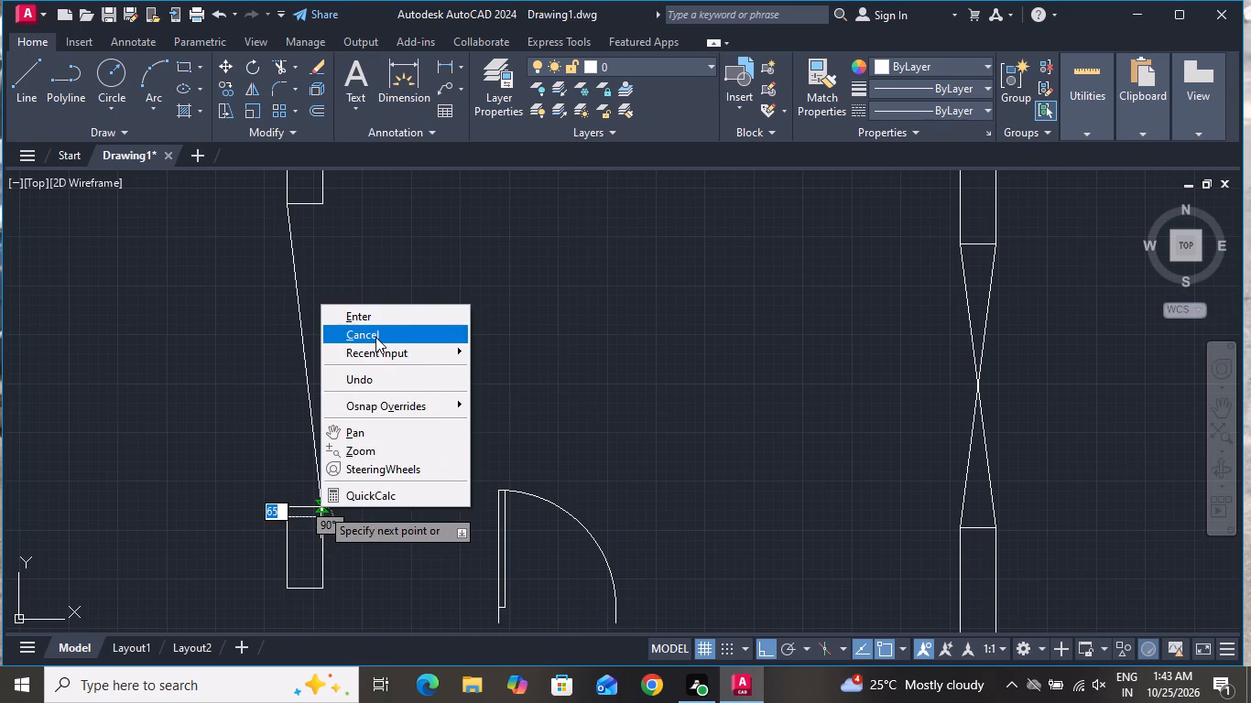
left_click(375, 337)
left_click(21, 83)
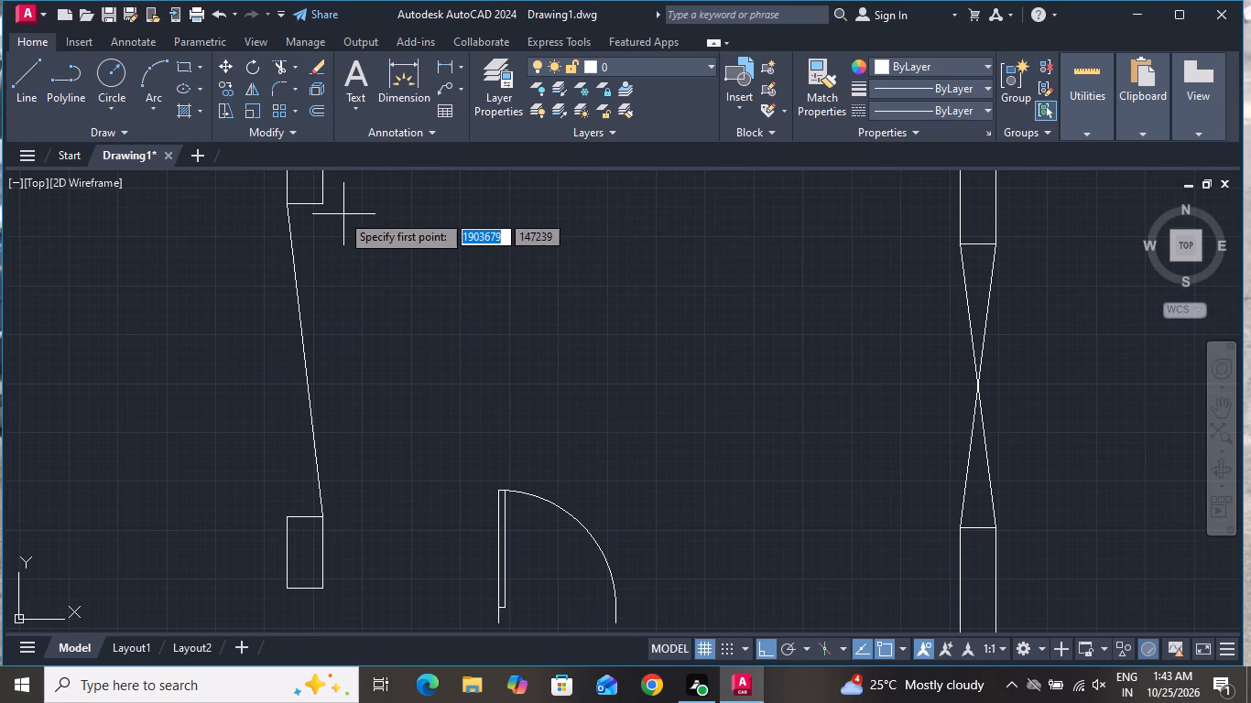
left_click(322, 205)
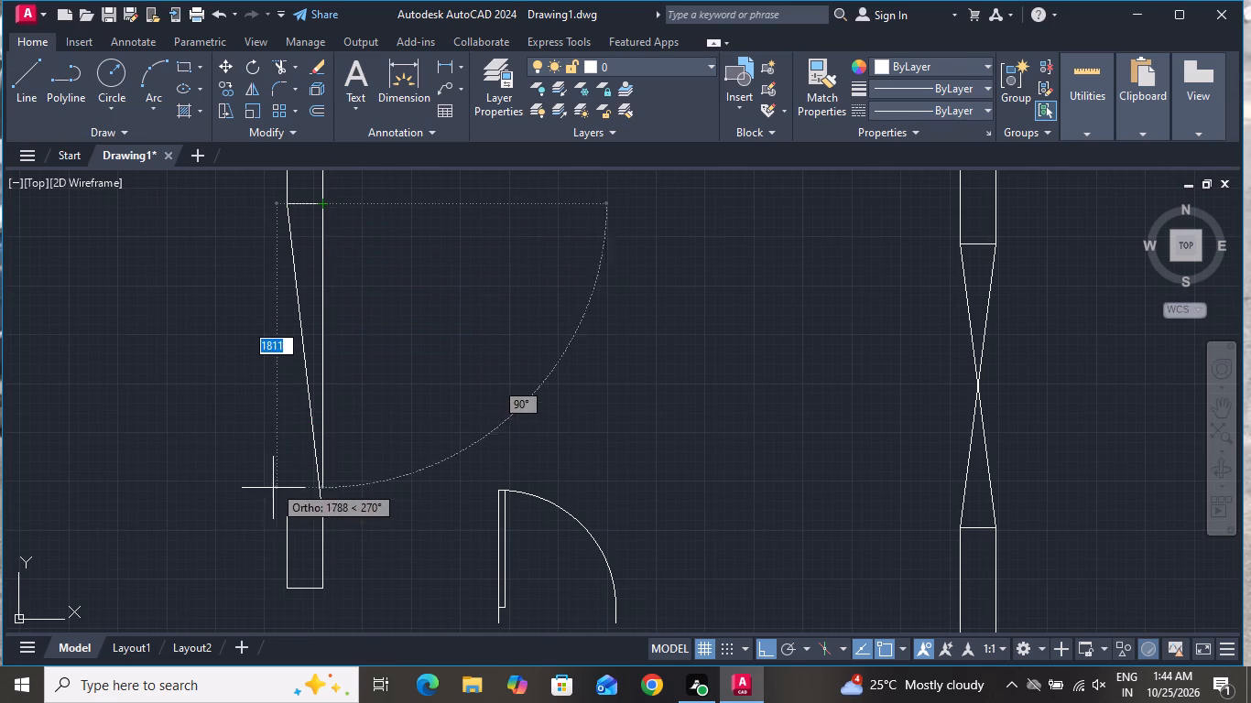
left_click(288, 512)
right_click(288, 512)
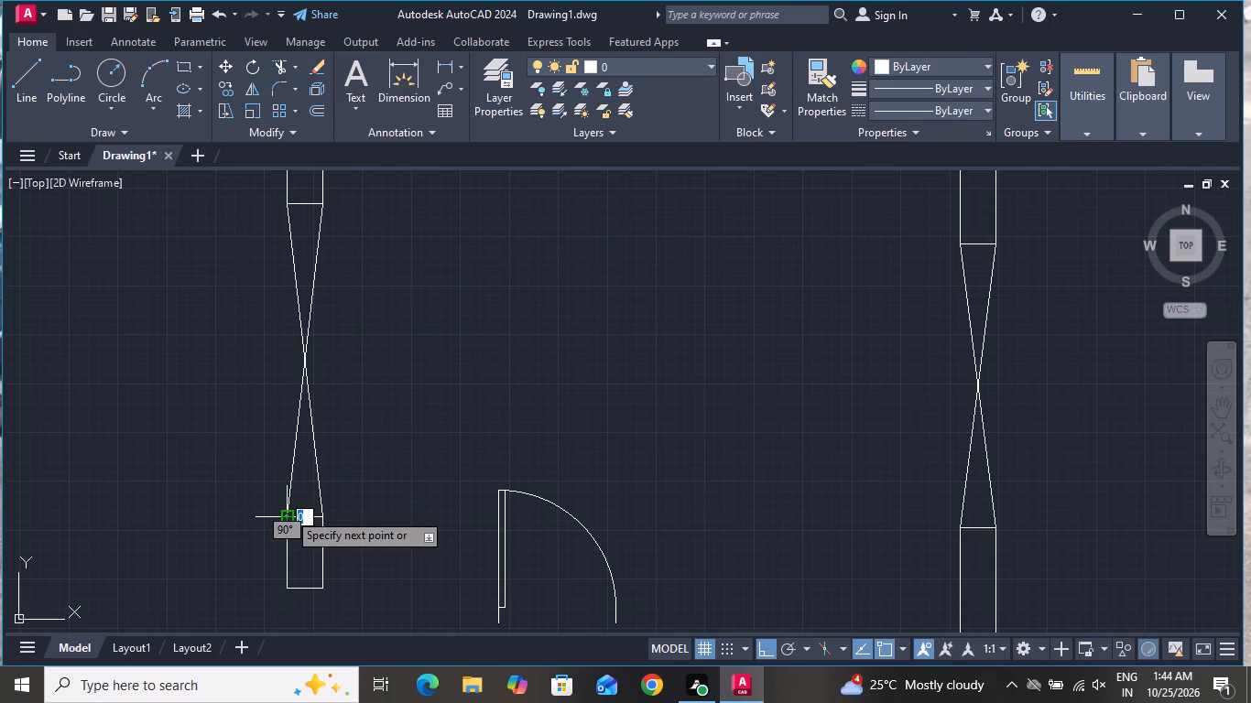
left_click(319, 339)
Mirror the loose door block about a vertical line along its leaf side, keeping the original.
scroll(623, 351, "down", 3)
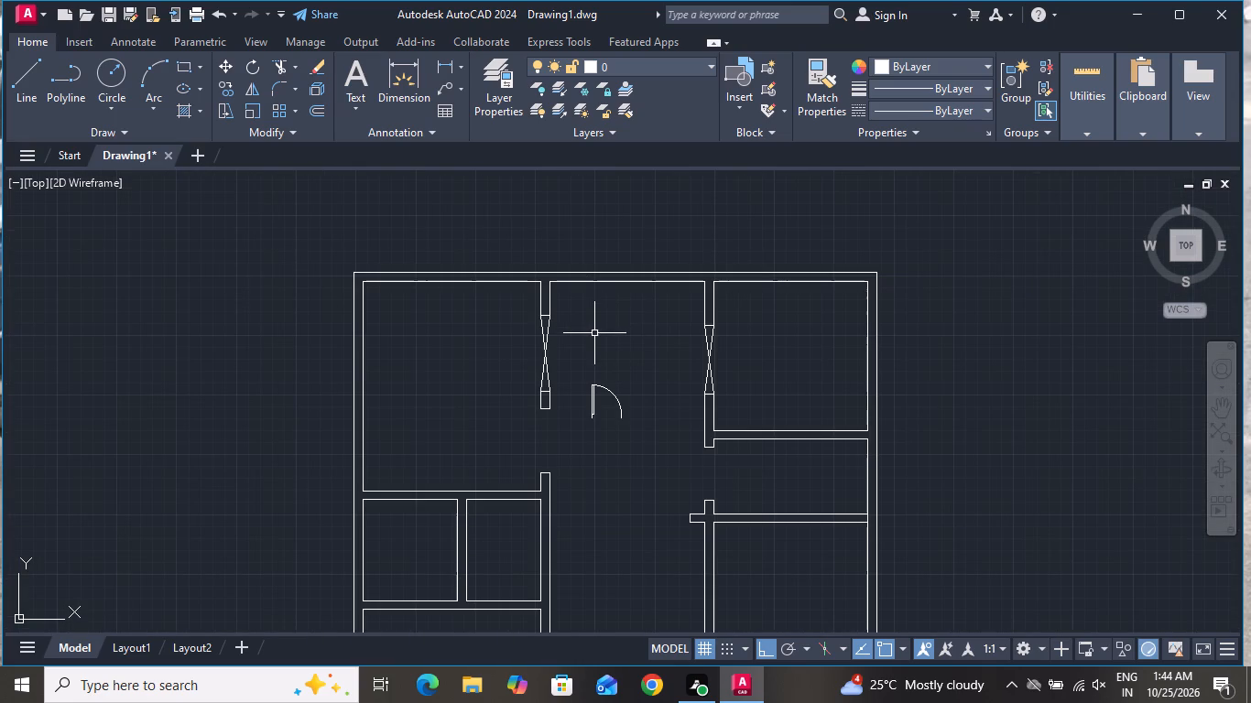
left_click(622, 387)
left_click(591, 419)
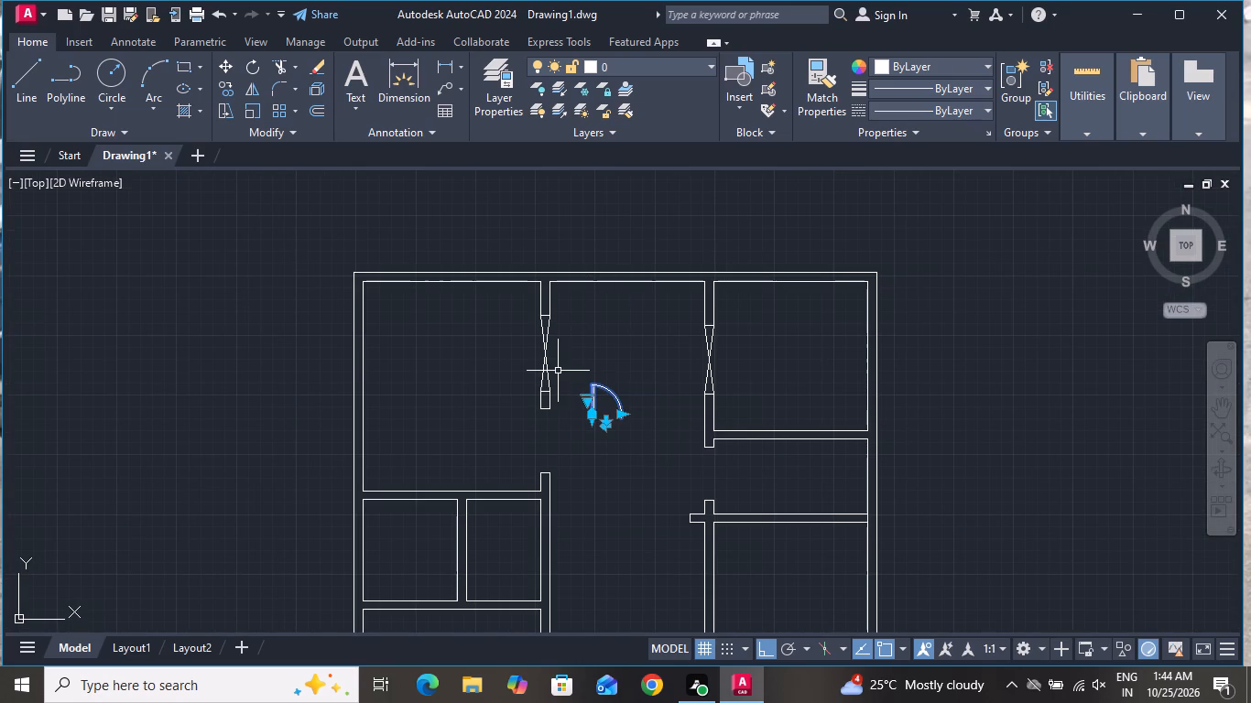
type("MI")
key("space")
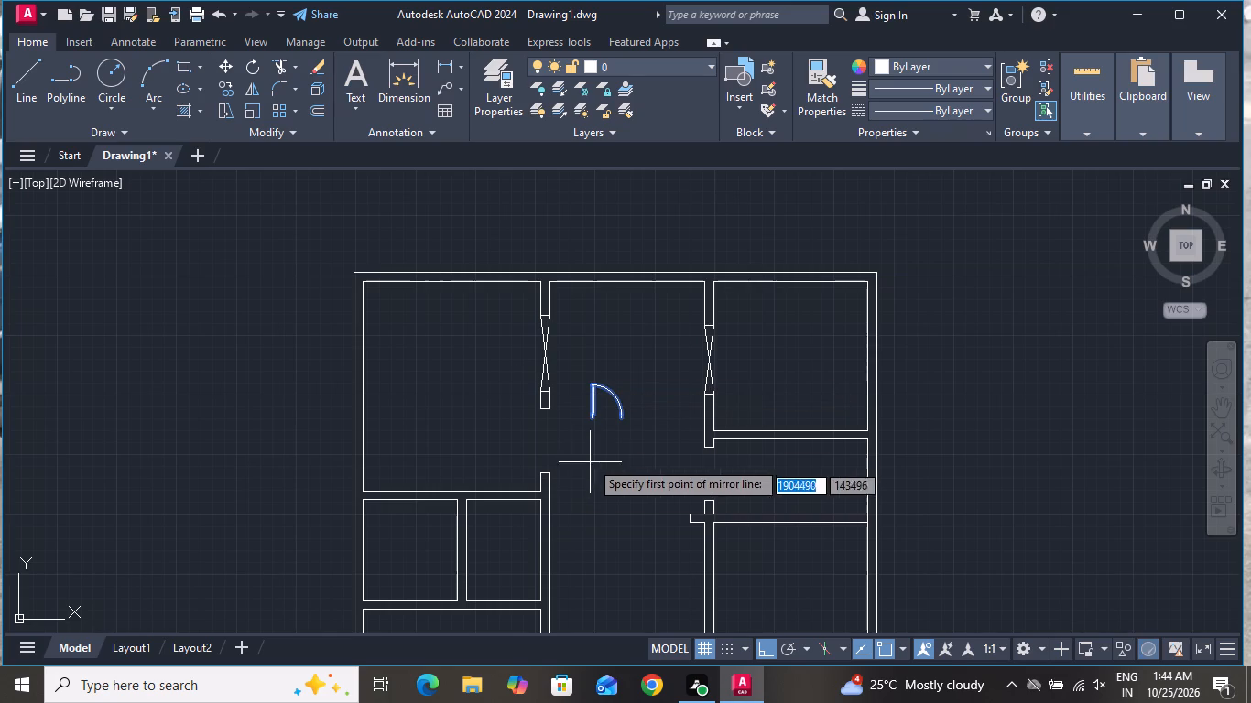
left_click(587, 414)
left_click(574, 370)
left_click_drag(603, 430, 574, 370)
Move the mirrored door by its hinge-side end onto the cross wall's north face, above the eastern small west-side room.
scroll(574, 371, "up", 2)
left_click_drag(604, 395, 600, 412)
left_click(586, 432)
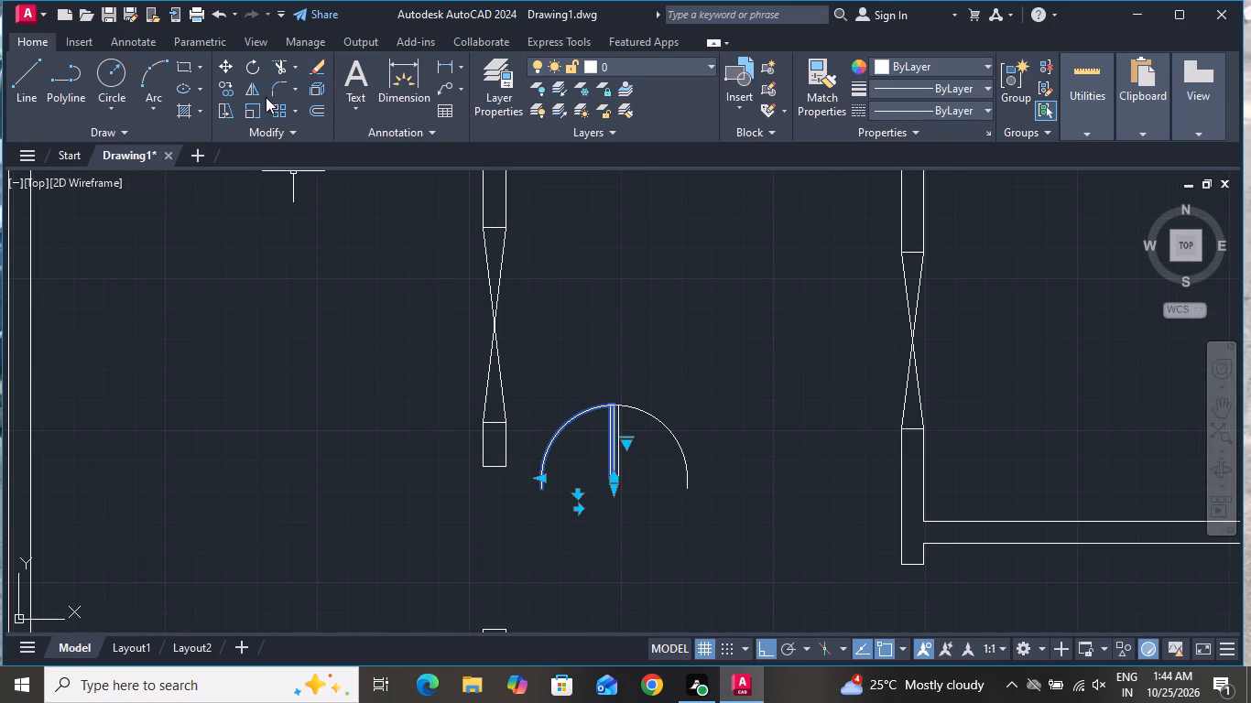
left_click(231, 63)
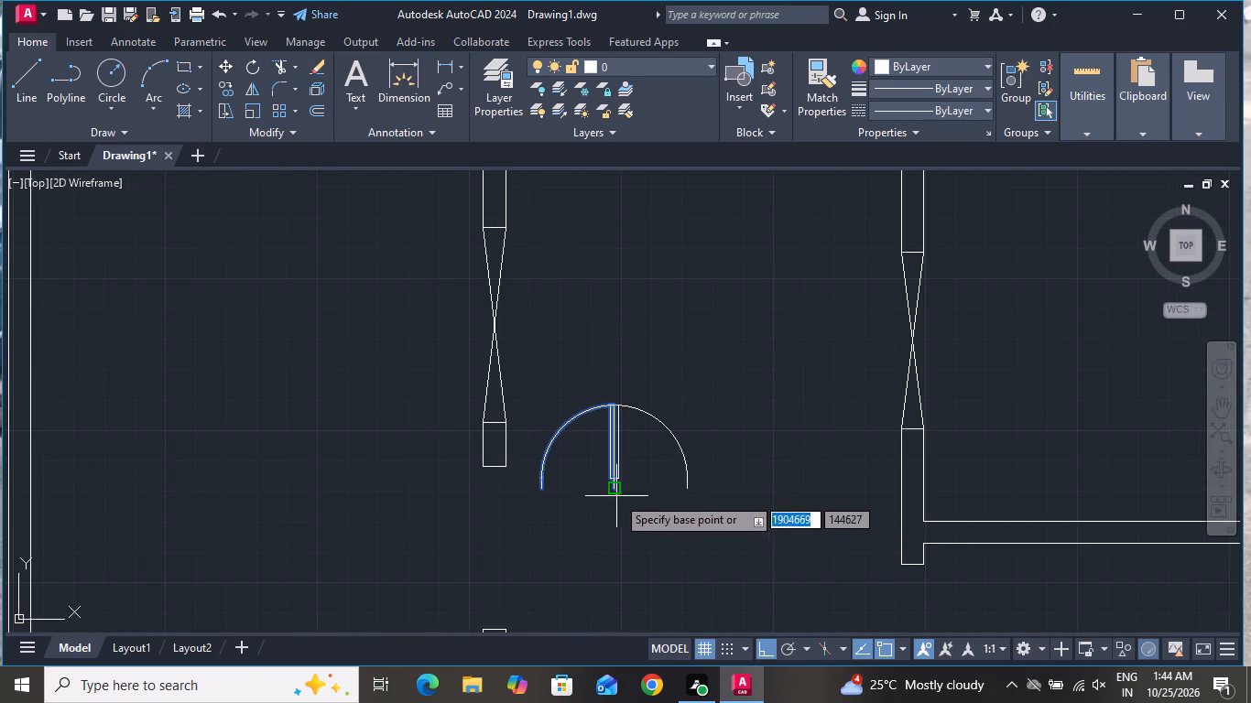
left_click(615, 489)
scroll(518, 427, "down", 3)
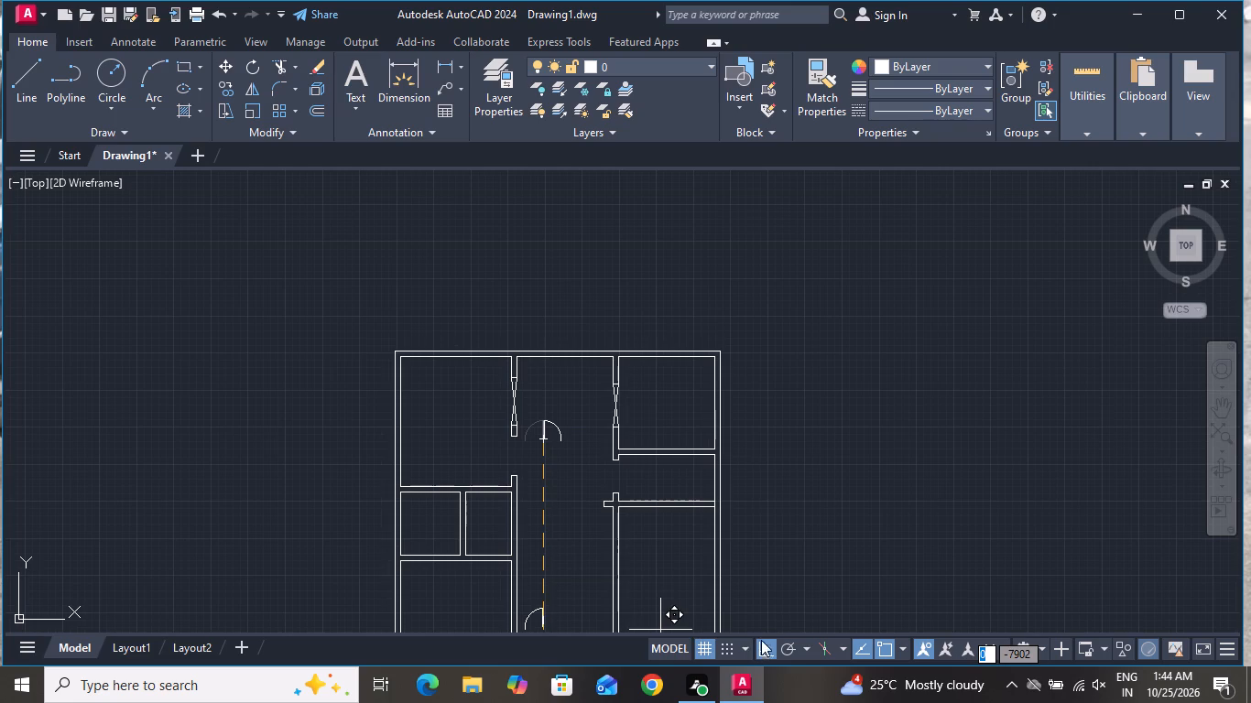
left_click(763, 635)
scroll(495, 509, "up", 1)
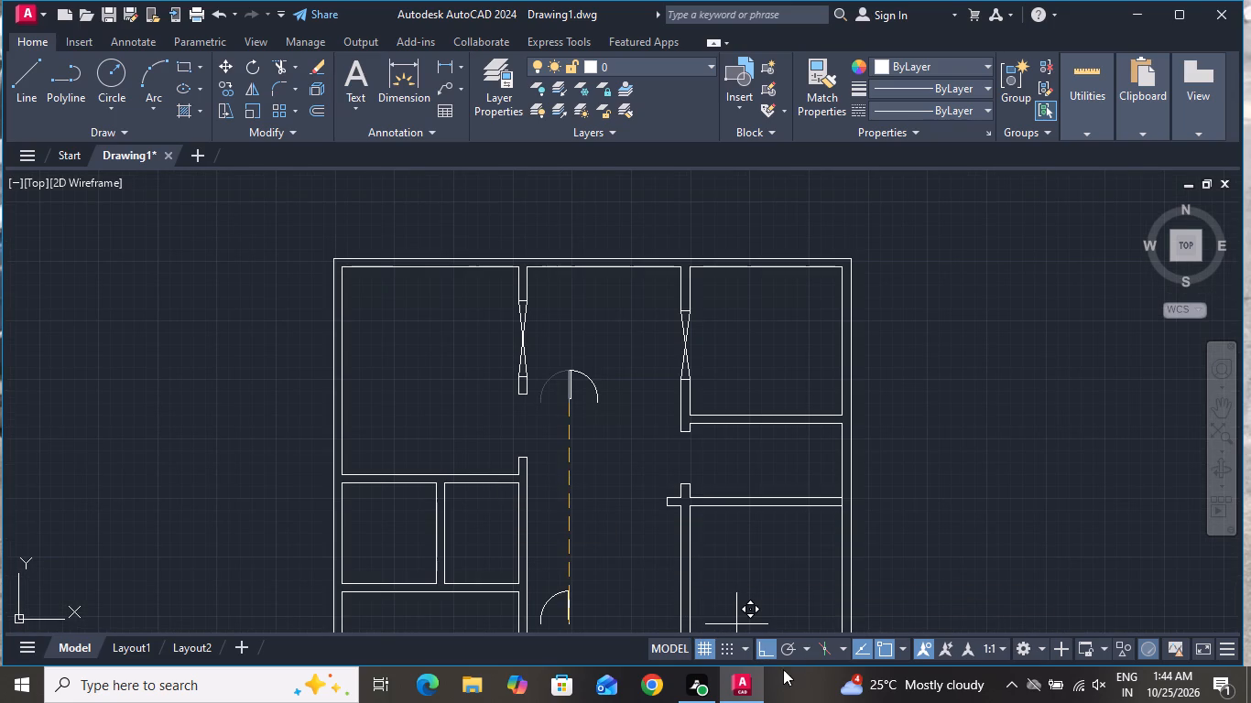
left_click(762, 647)
scroll(451, 480, "up", 2)
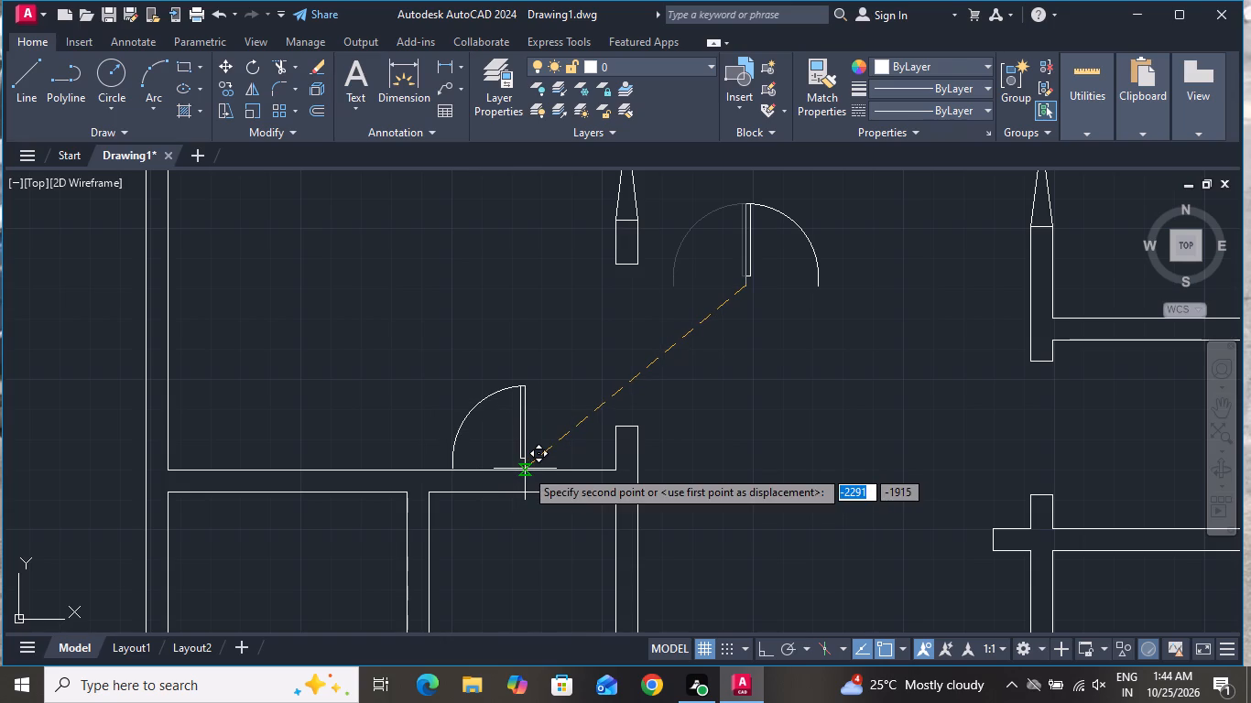
left_click(525, 467)
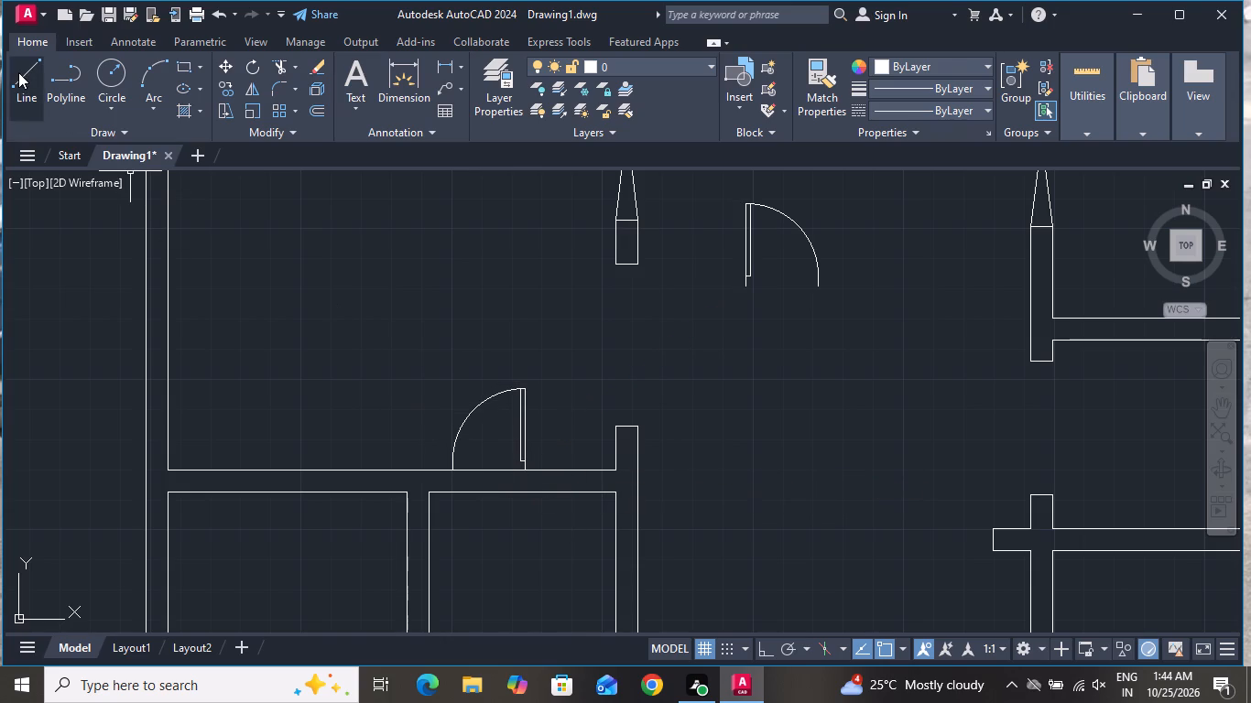
Draw a vertical jamb line across the cross wall from the moved door's swing-arc end.
left_click(17, 70)
scroll(474, 516, "up", 2)
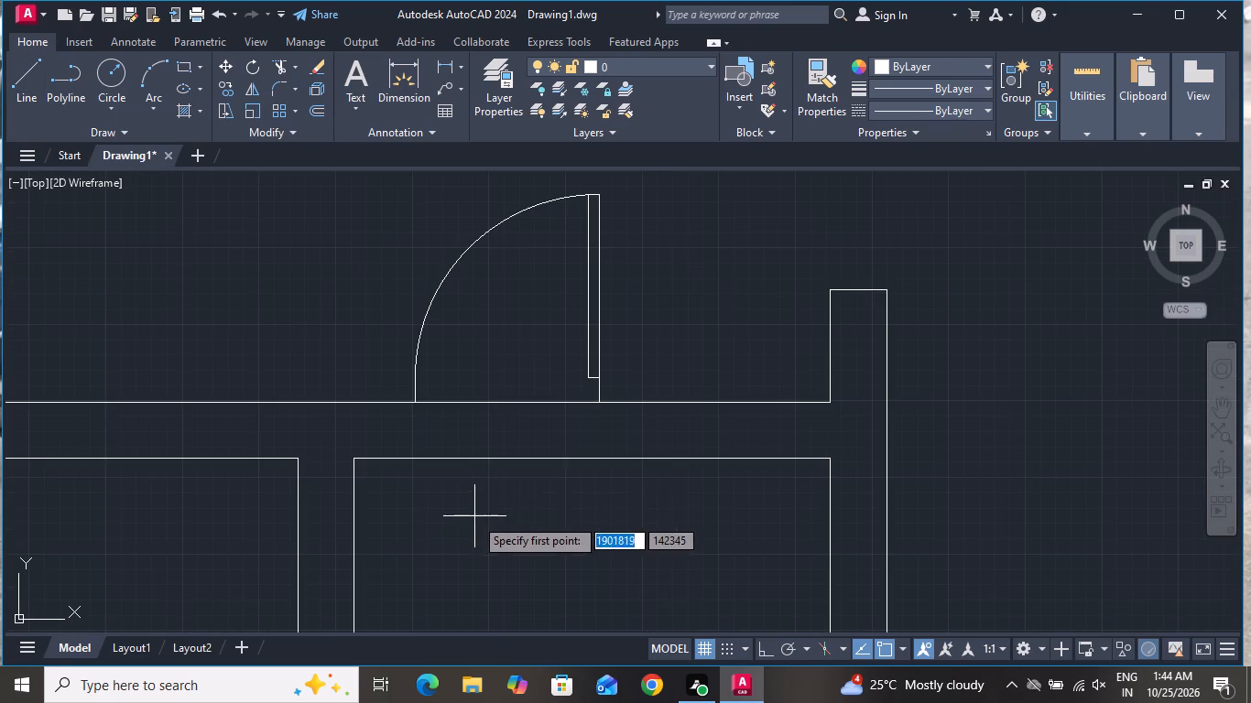
left_click(414, 402)
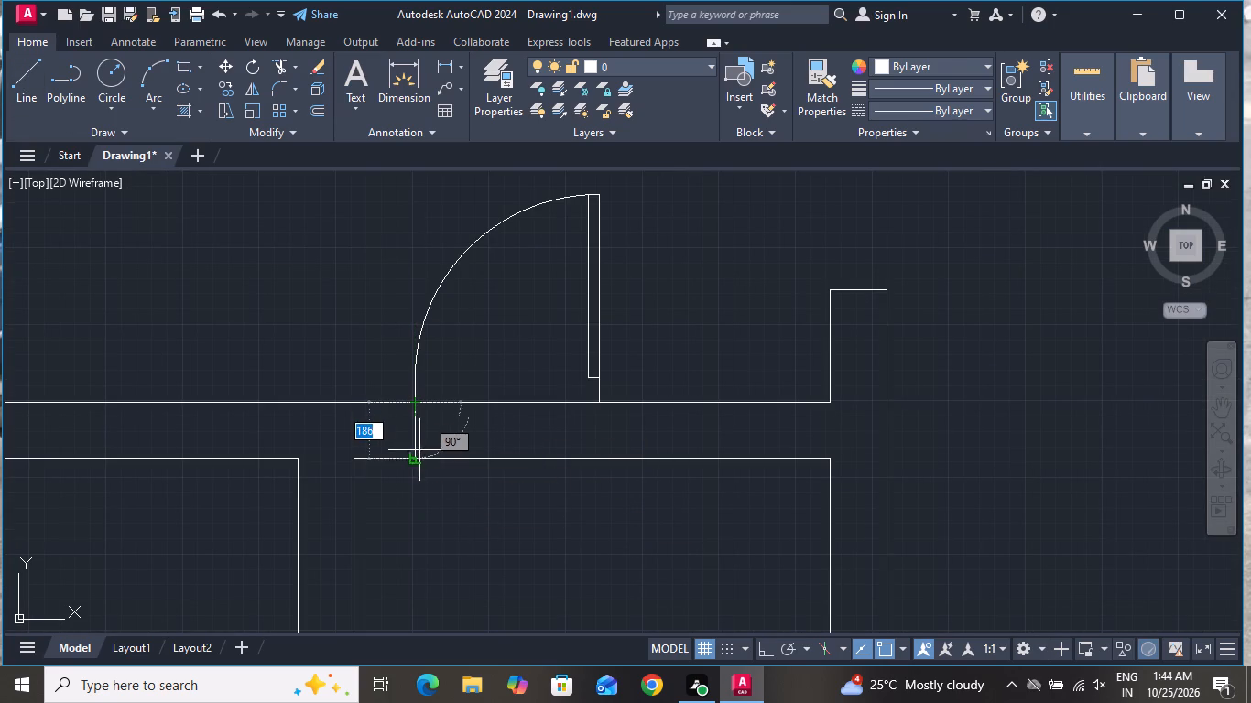
left_click(420, 455)
right_click(420, 455)
left_click(460, 485)
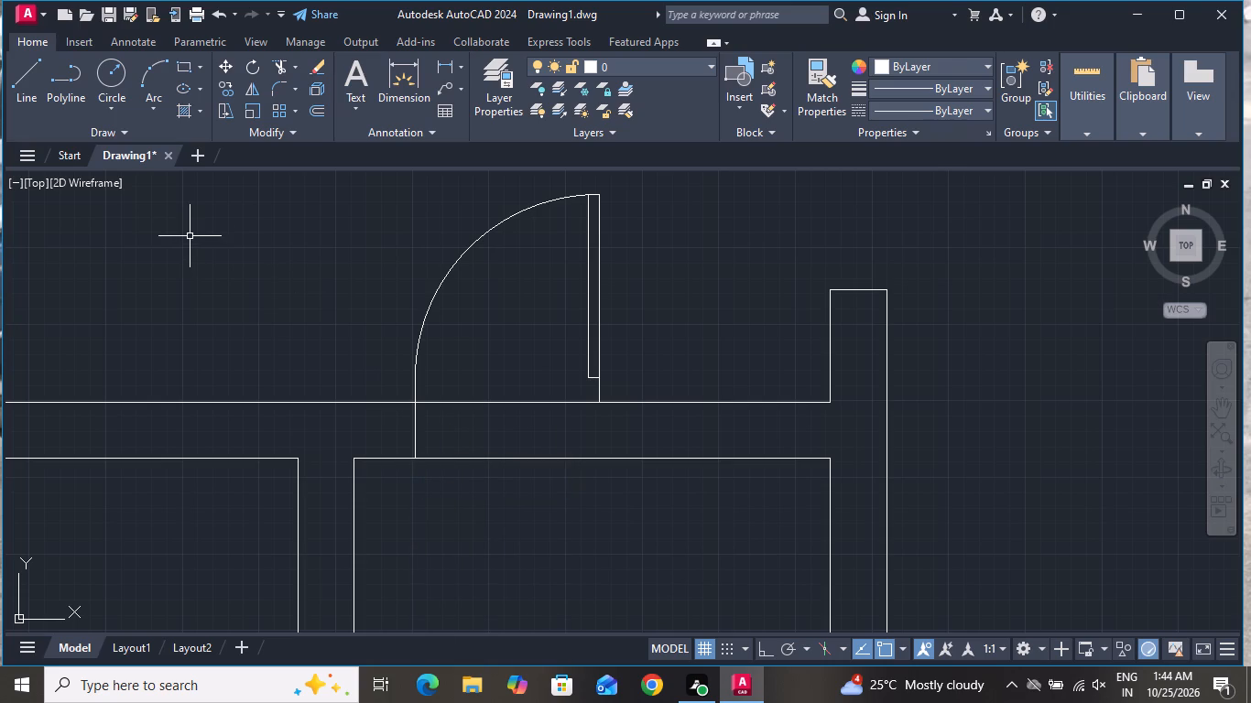
Draw a second vertical jamb line across the cross wall from the moved door's hinge-side end.
left_click(27, 90)
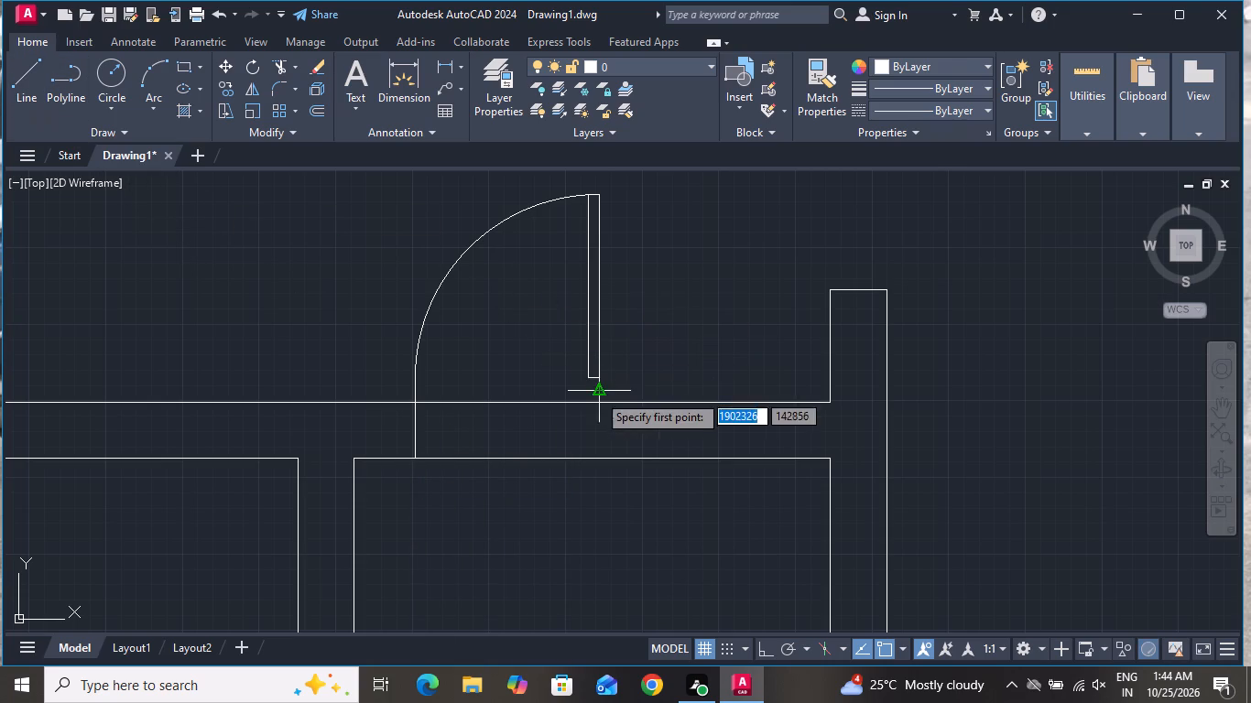
left_click(601, 398)
left_click(604, 459)
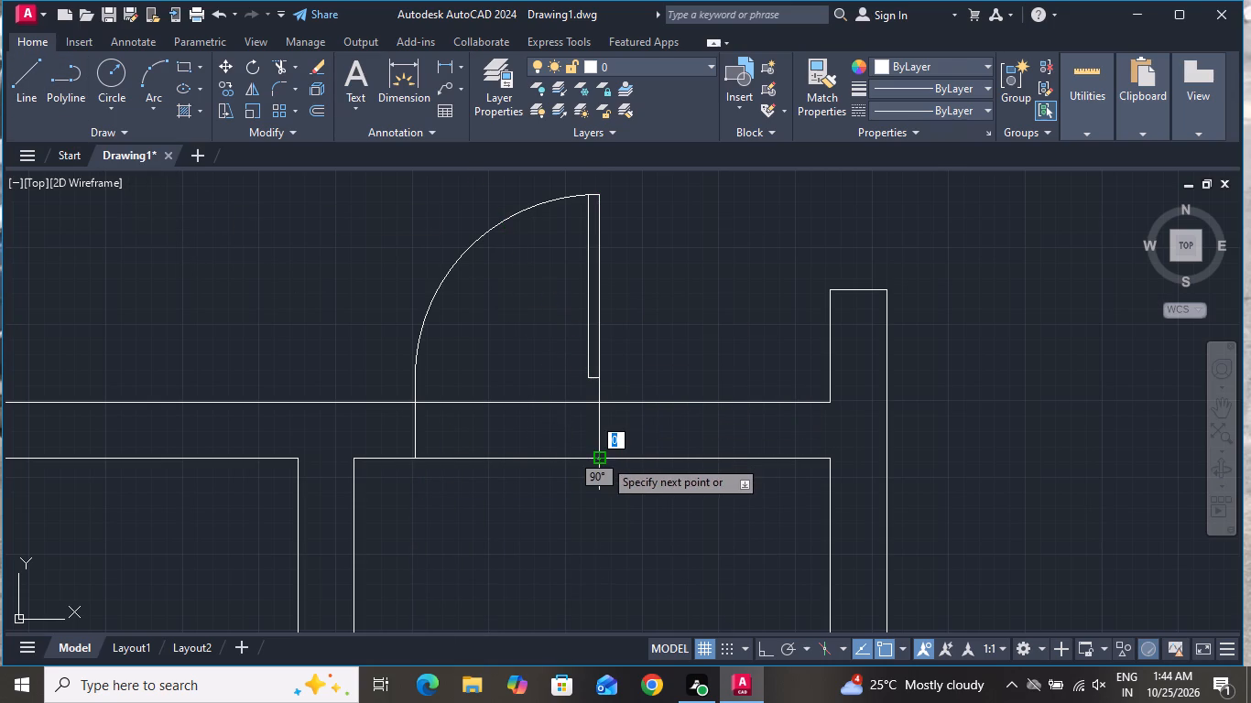
right_click(604, 459)
left_click(651, 491)
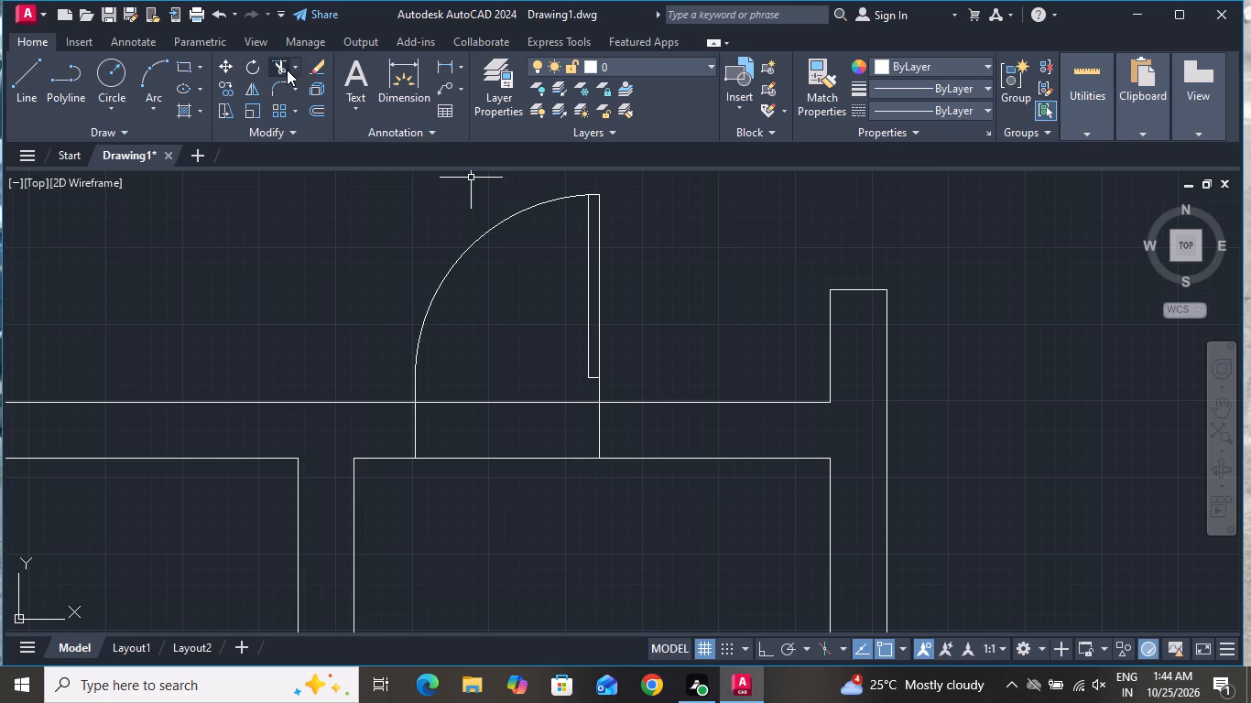
Trim the cross wall's two face lines between the jamb lines to open the doorway of the eastern small west-side room.
left_click(285, 63)
left_click(520, 354)
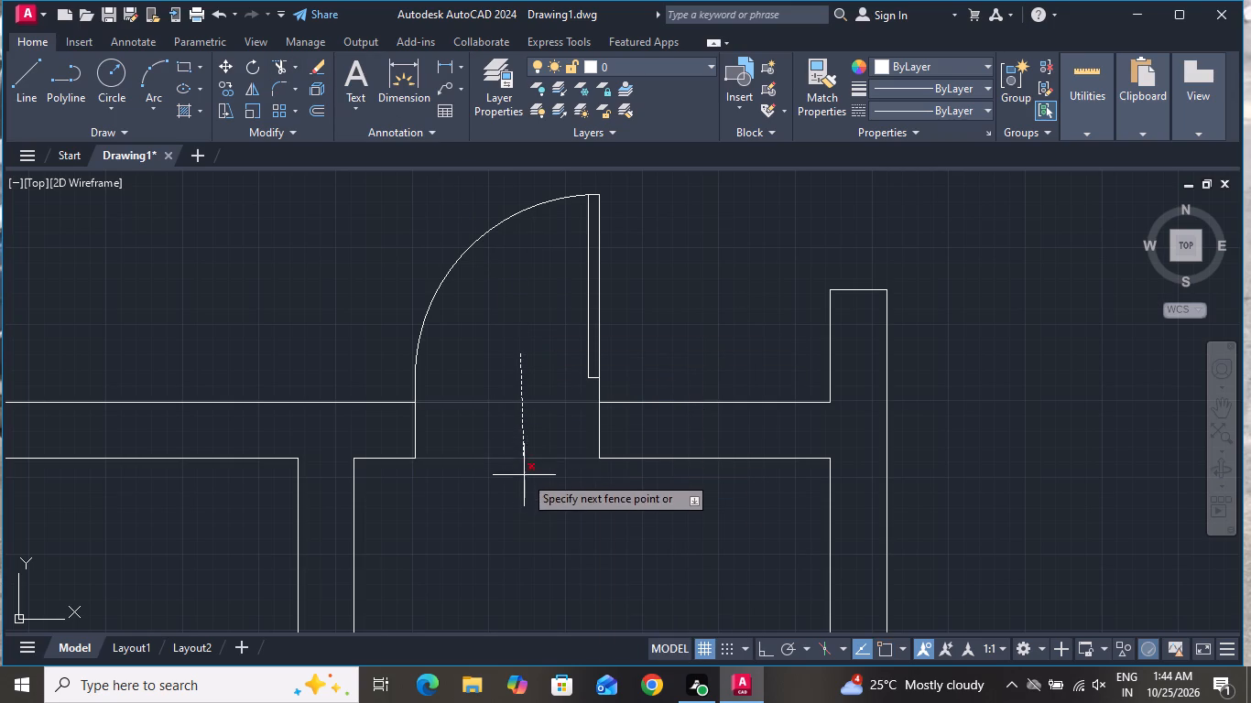
left_click(525, 482)
scroll(534, 460, "down", 3)
right_click(451, 367)
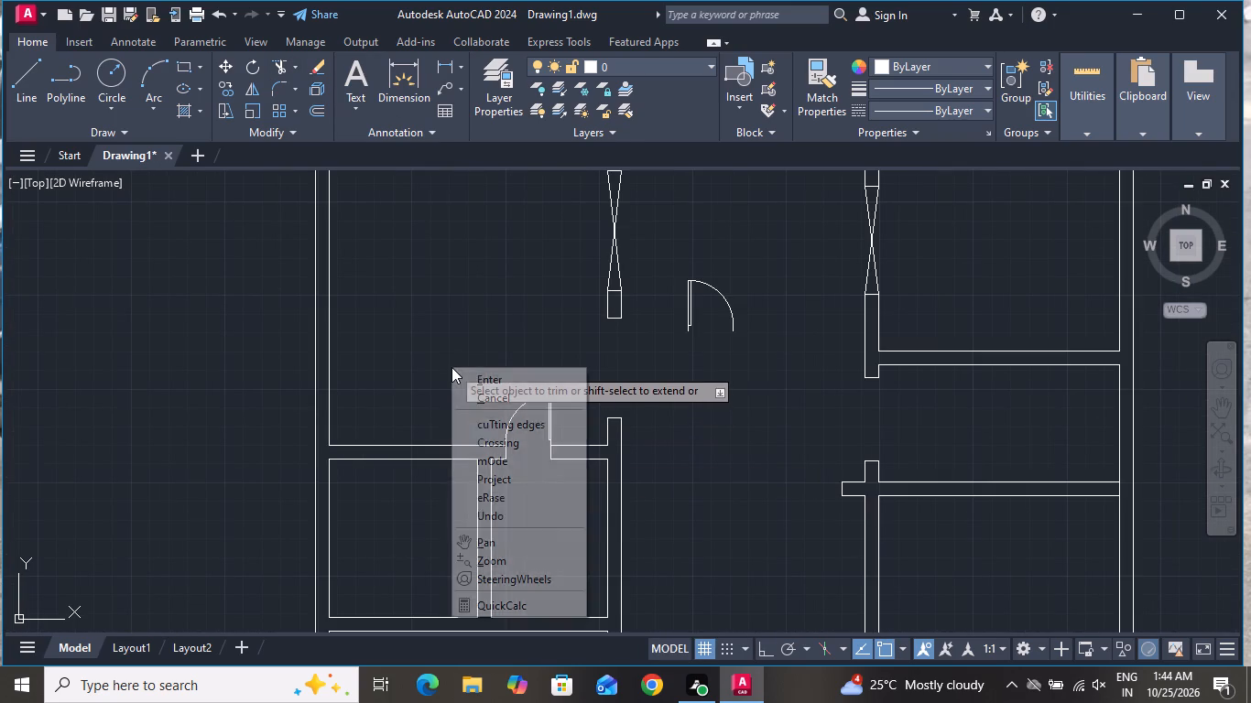
left_click(484, 389)
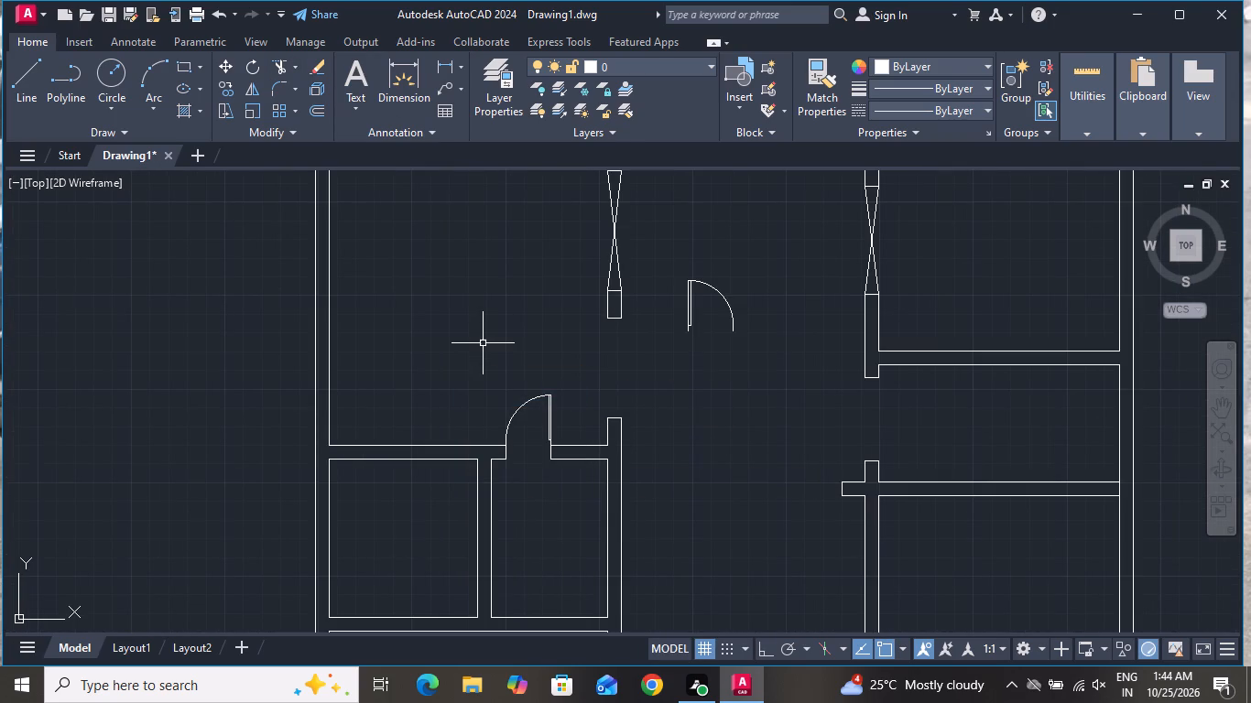
With Ortho on, rotate the loose door block in the central space 90° counterclockwise.
left_click(763, 258)
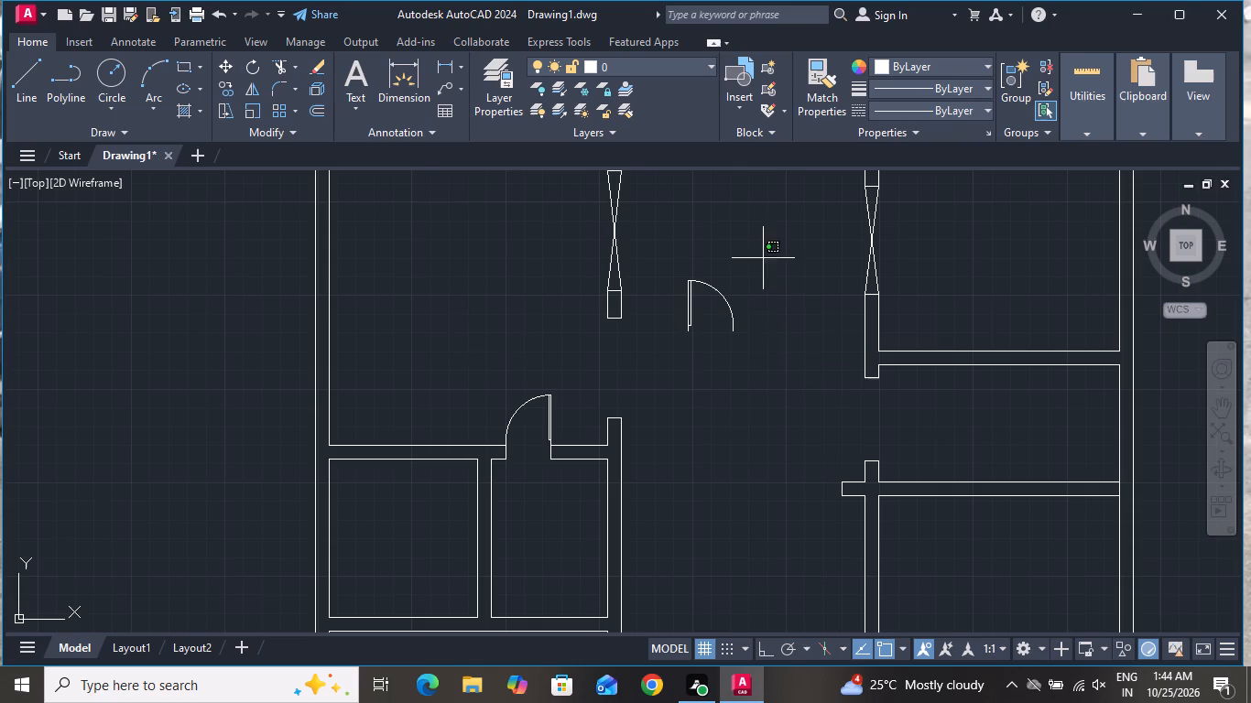
left_click(658, 368)
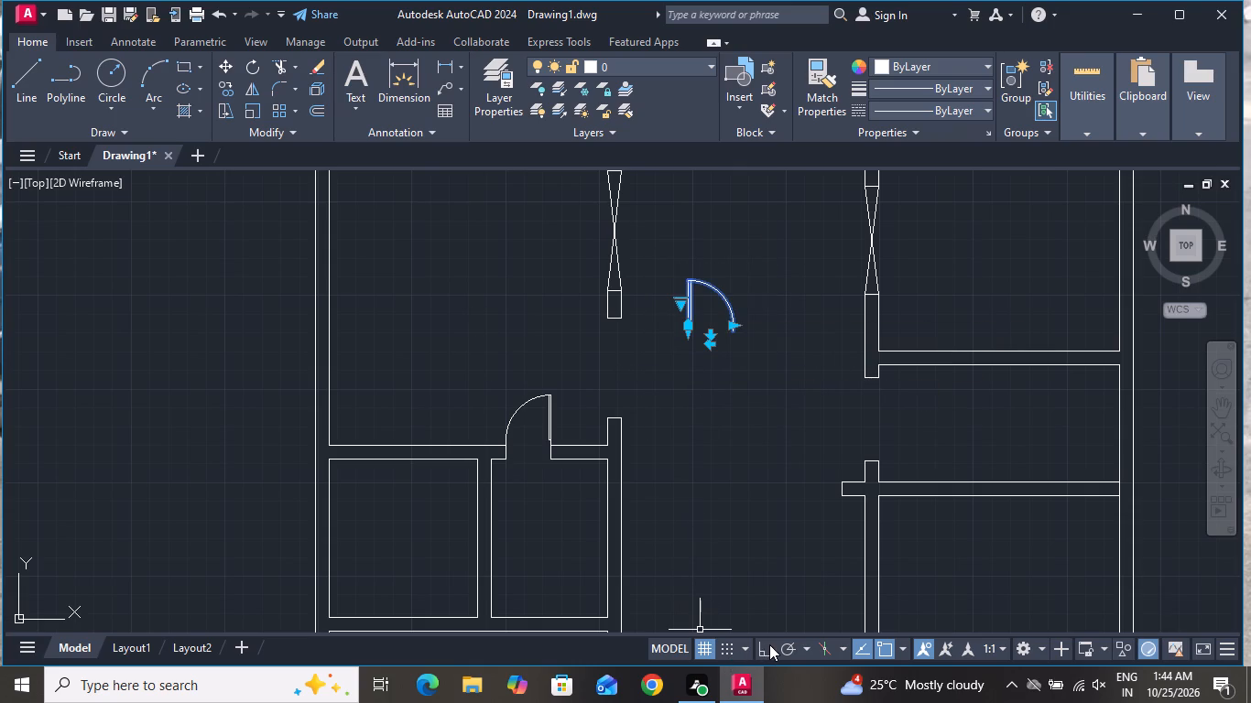
left_click(769, 645)
left_click(255, 63)
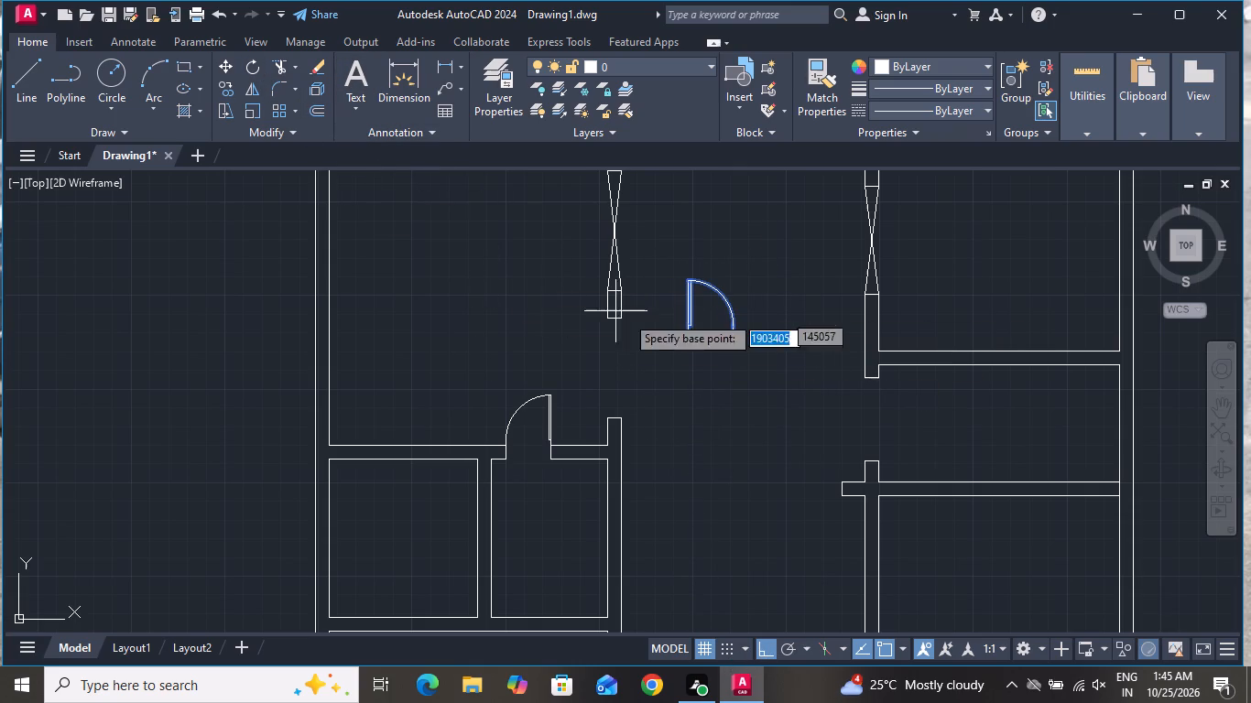
left_click(707, 333)
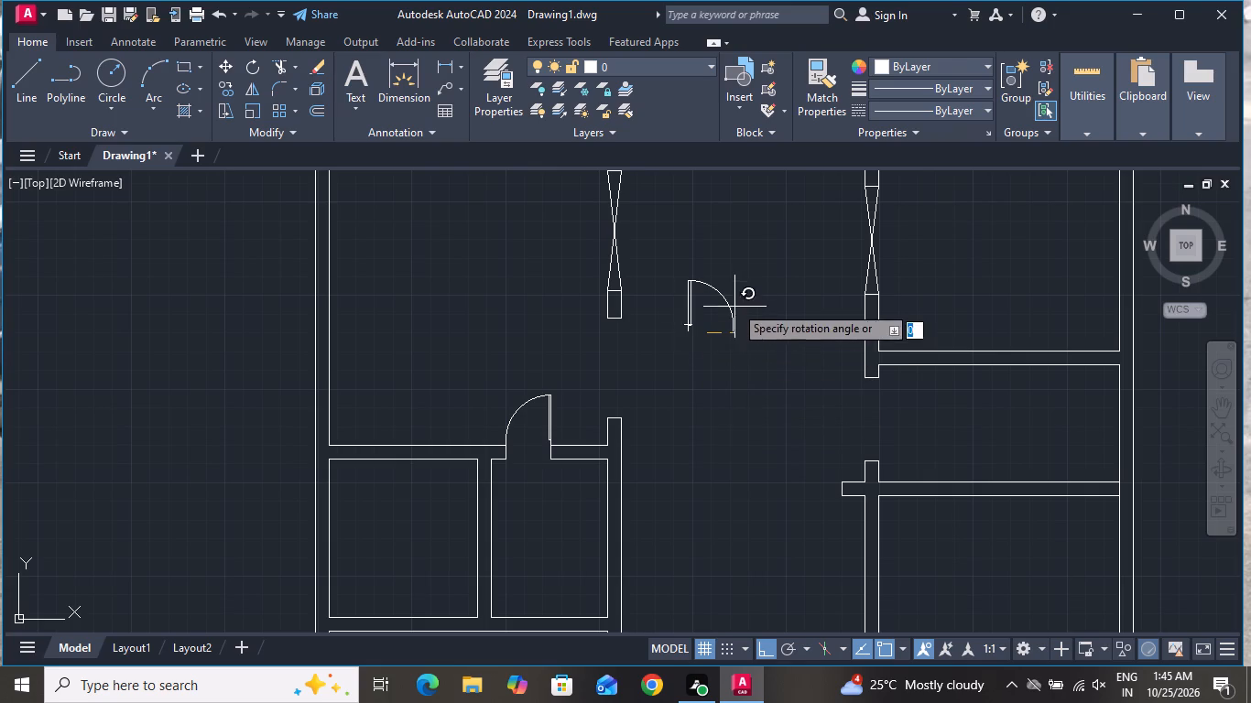
left_click(684, 244)
Mirror the rotated loose door about a horizontal line along its leaf side, keeping the original.
left_click_drag(719, 282, 720, 295)
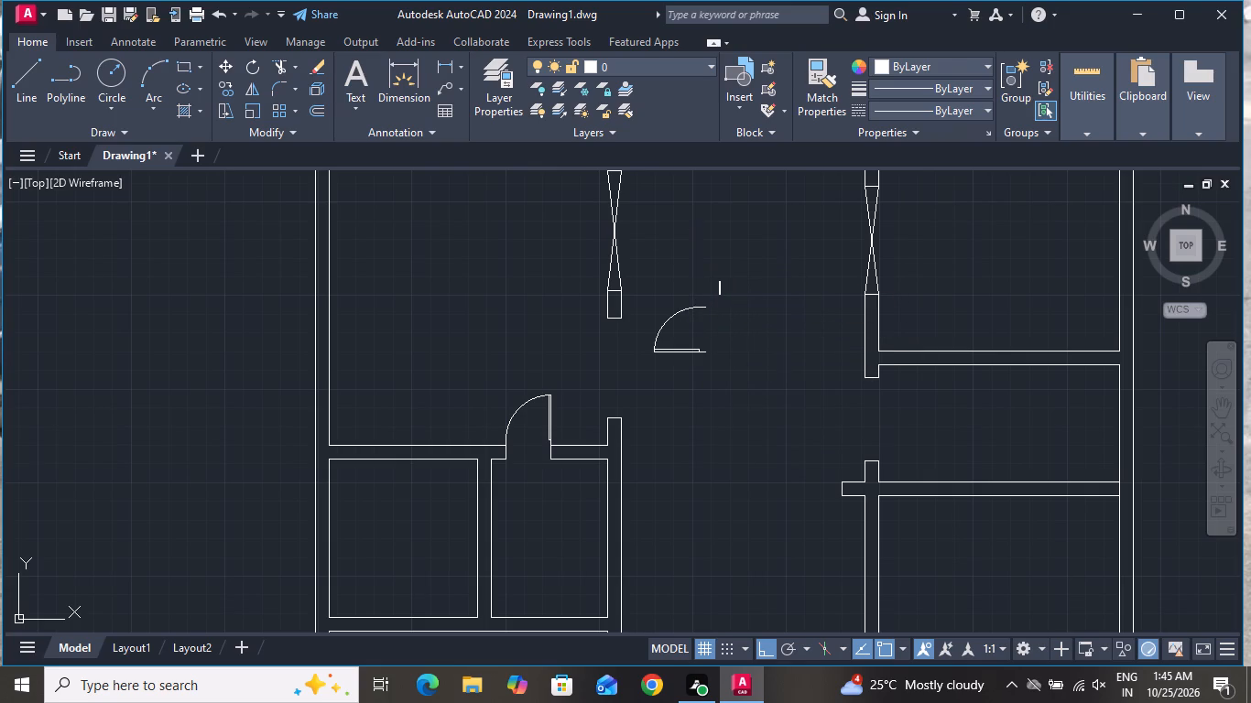
left_click(644, 364)
type("MI")
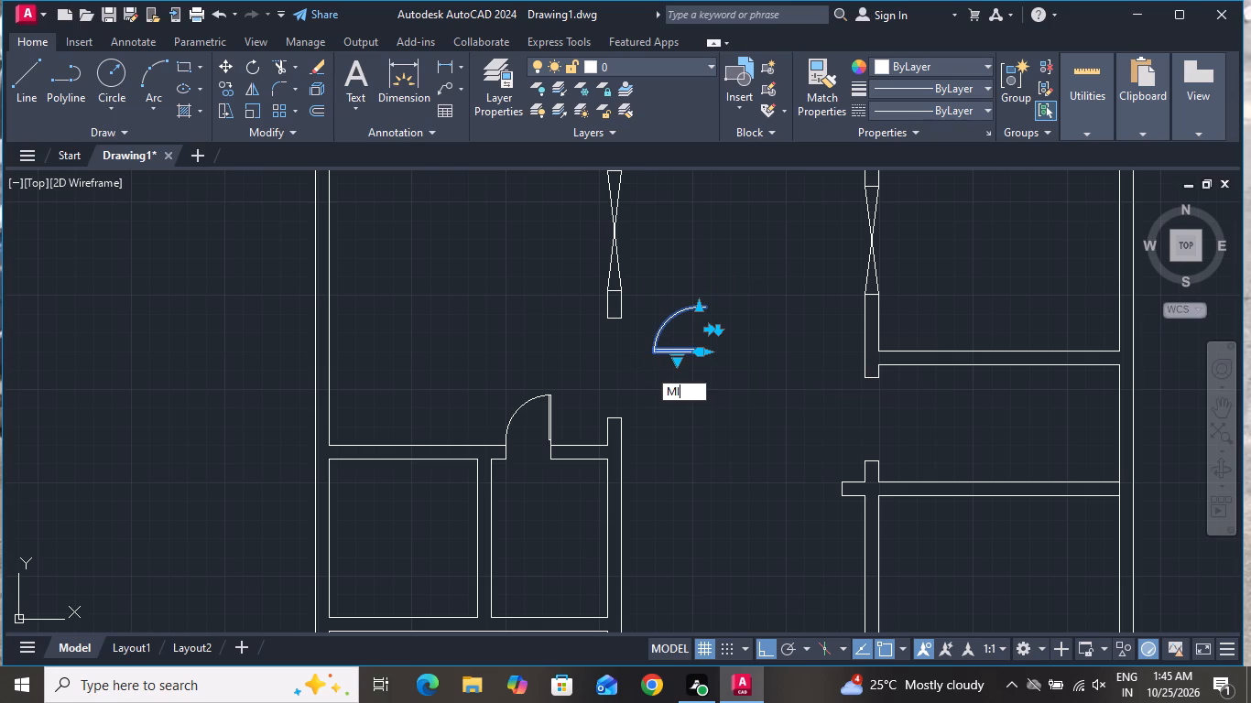
key("space")
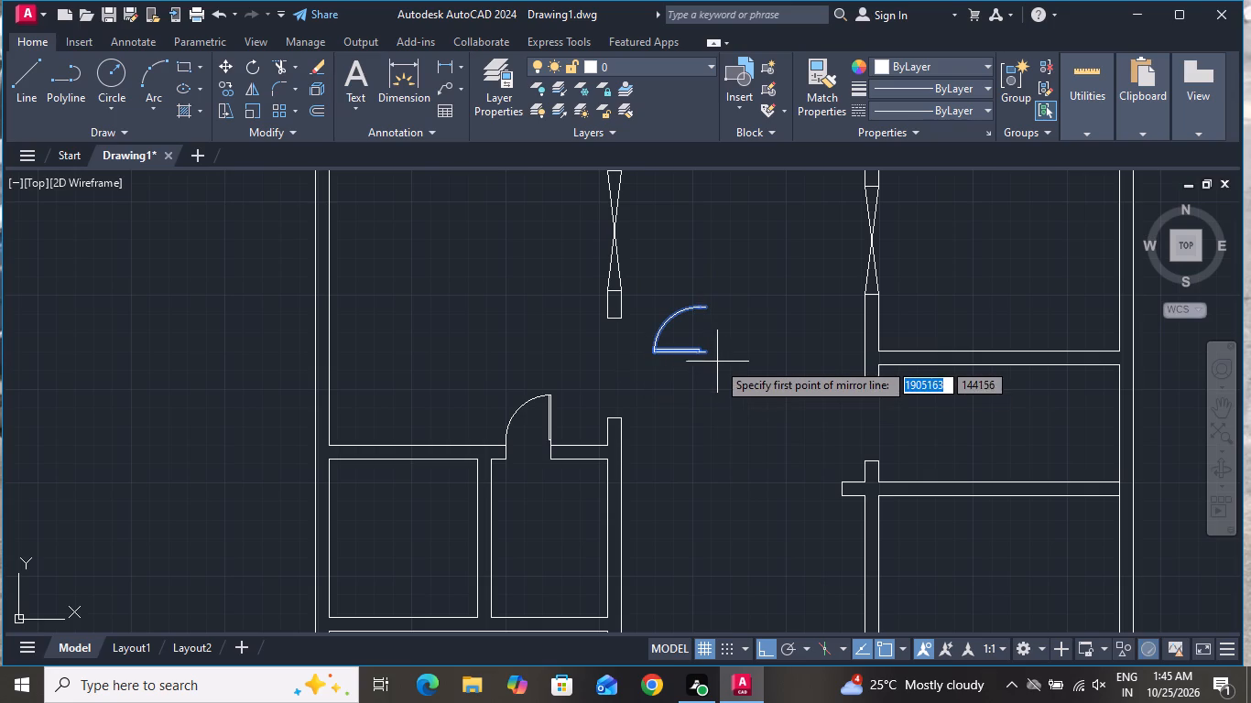
left_click(709, 351)
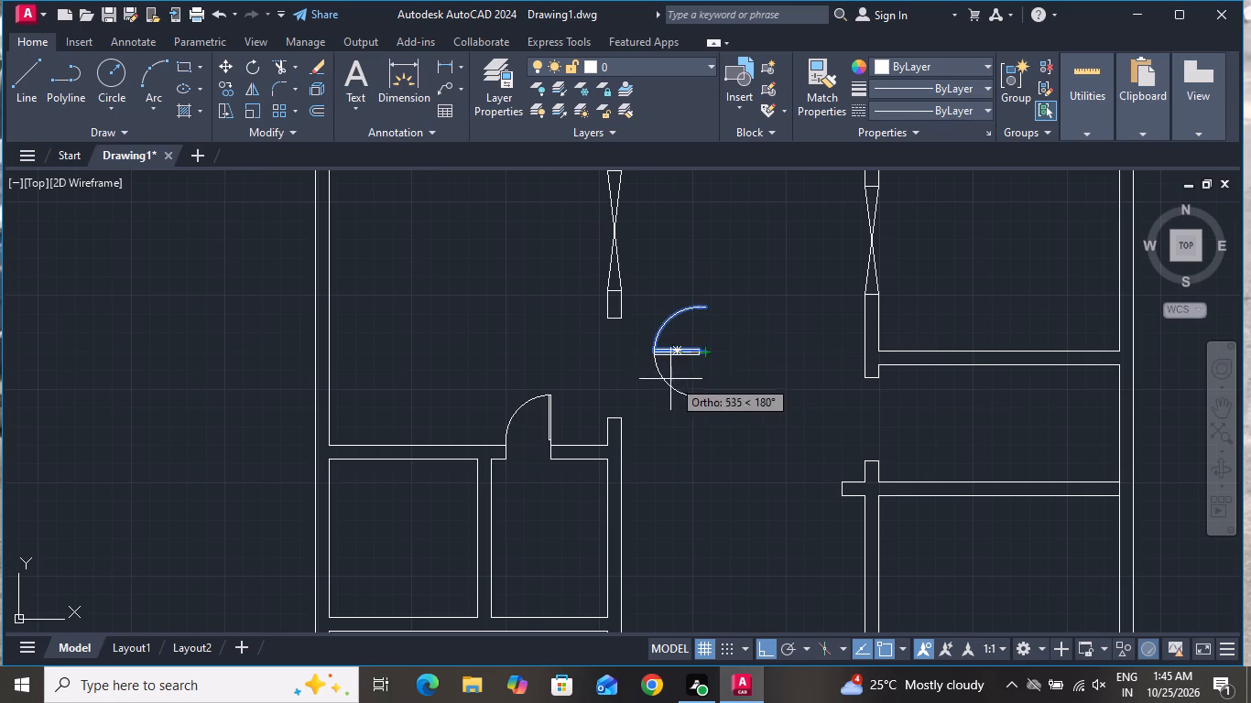
left_click(632, 388)
left_click_drag(673, 456, 632, 388)
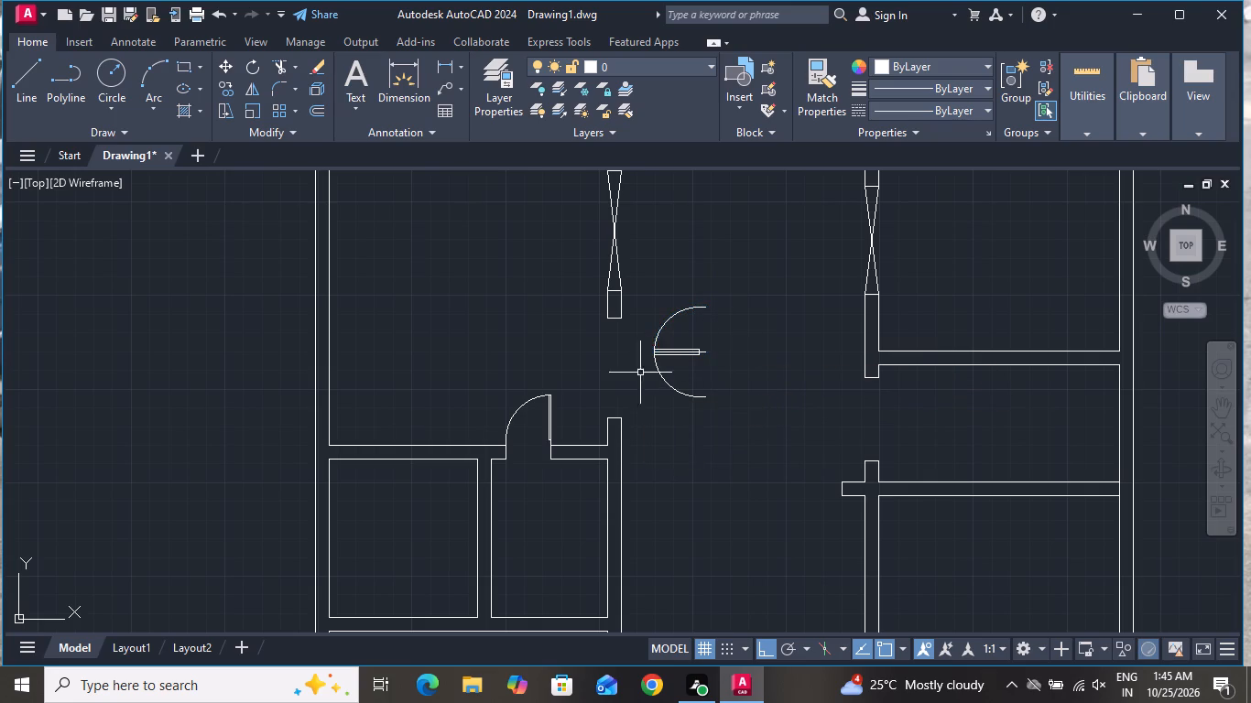
With Ortho off, move the mirrored door by its hinge-side end onto the west face of the partition between the two small west-side rooms.
left_click(685, 373)
left_click(668, 395)
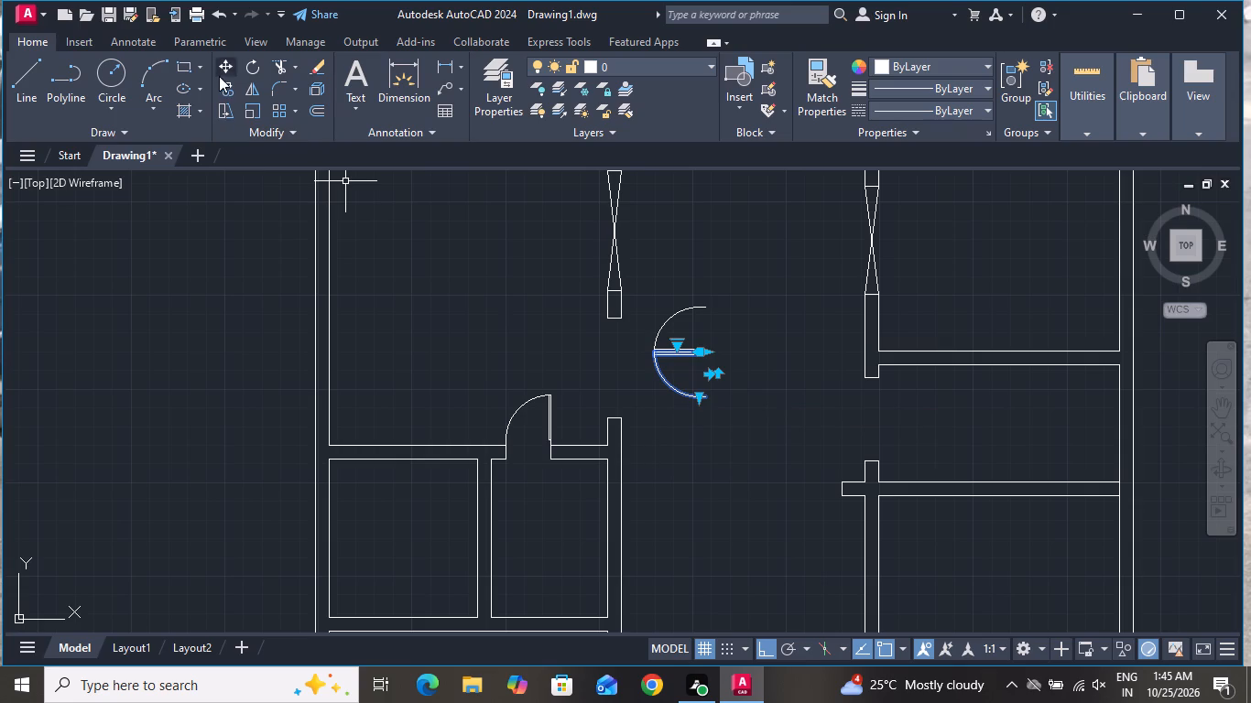
left_click(229, 59)
left_click(713, 350)
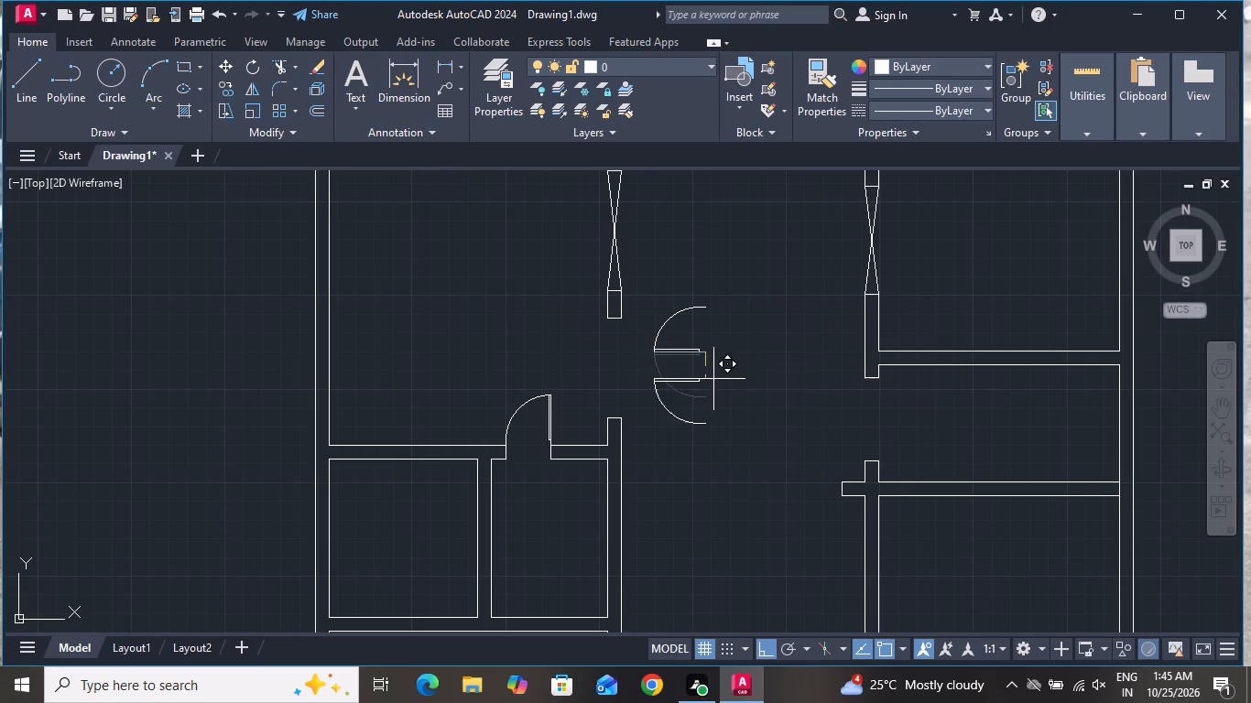
left_click(767, 633)
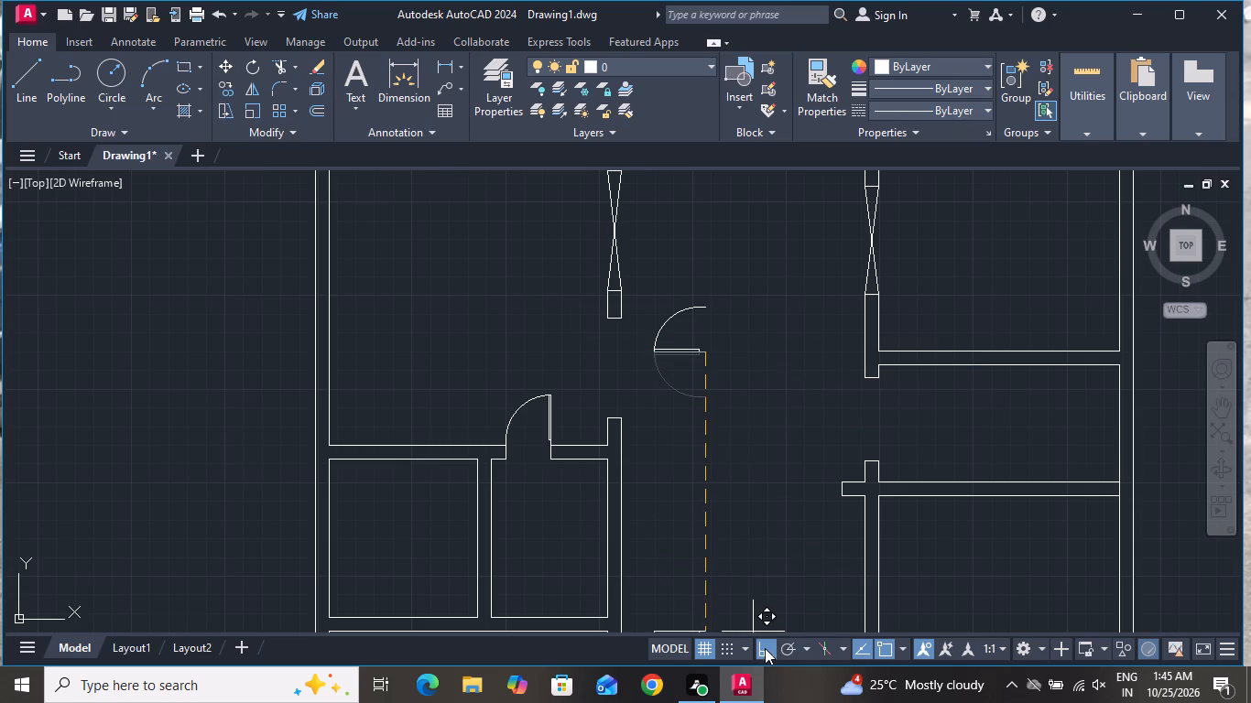
left_click(765, 650)
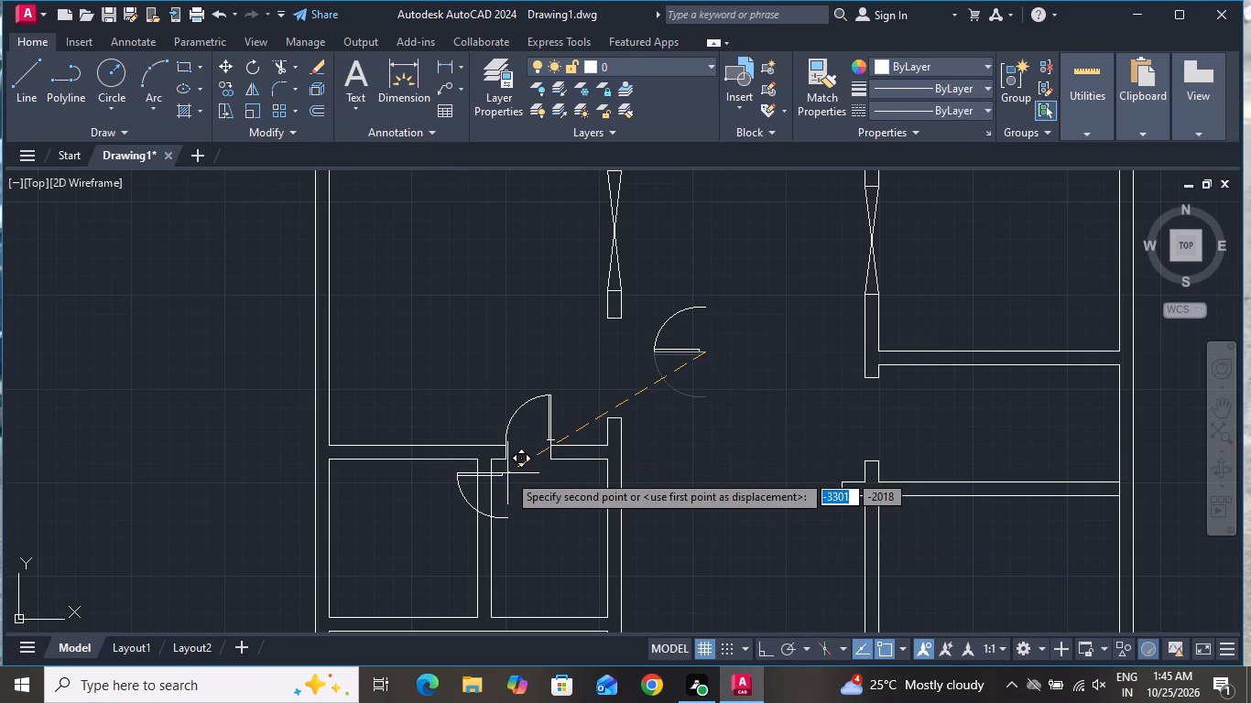
scroll(507, 473, "up", 2)
scroll(434, 462, "down", 2)
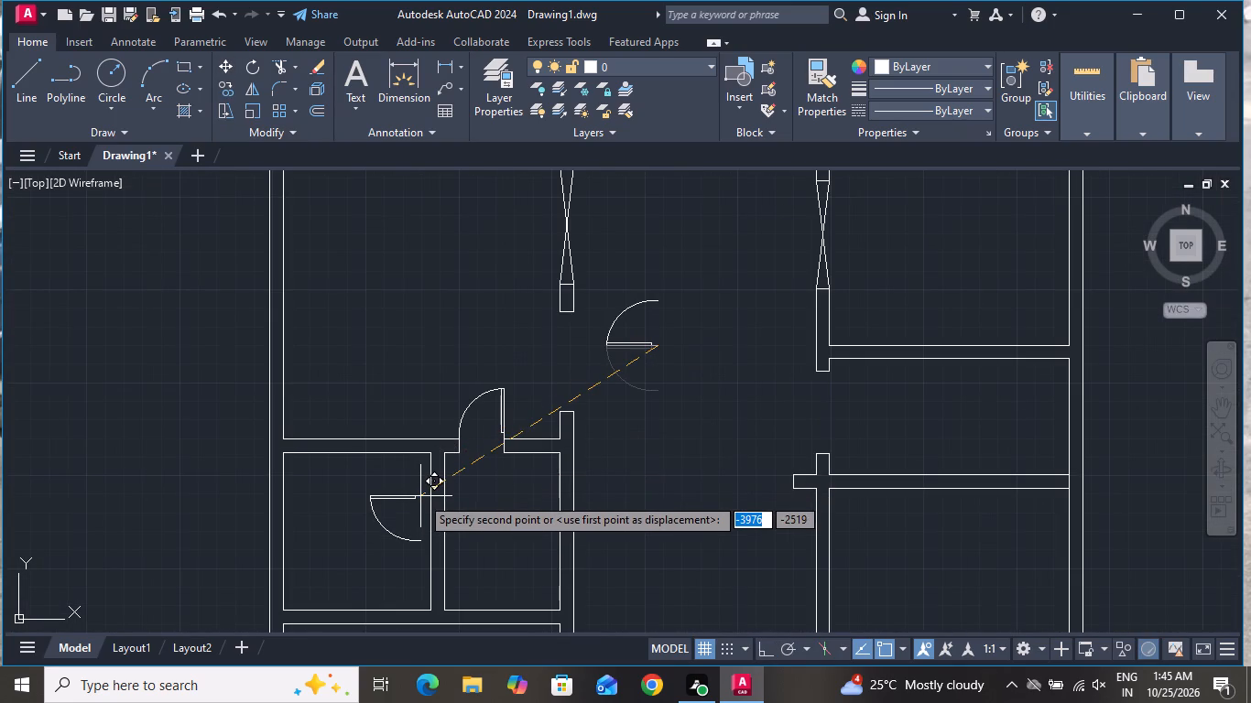
left_click(428, 484)
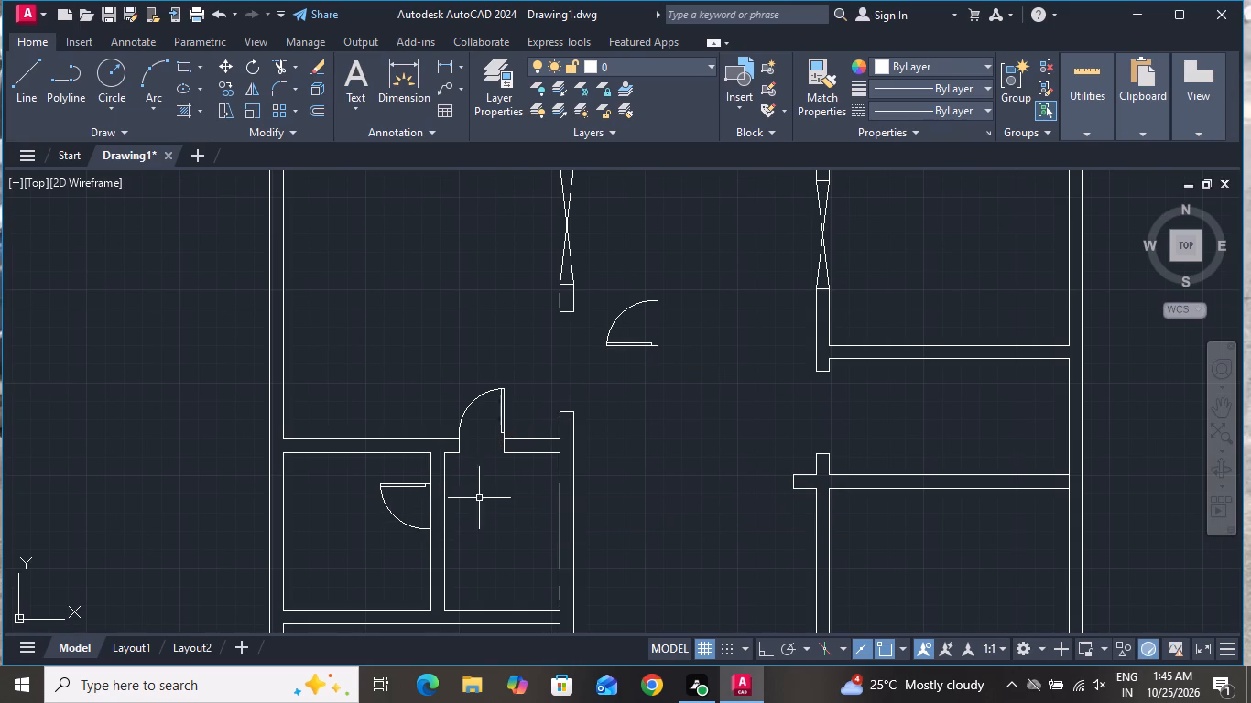
Draw a horizontal jamb line across the partition from the moved door's swing-arc end.
left_click(34, 82)
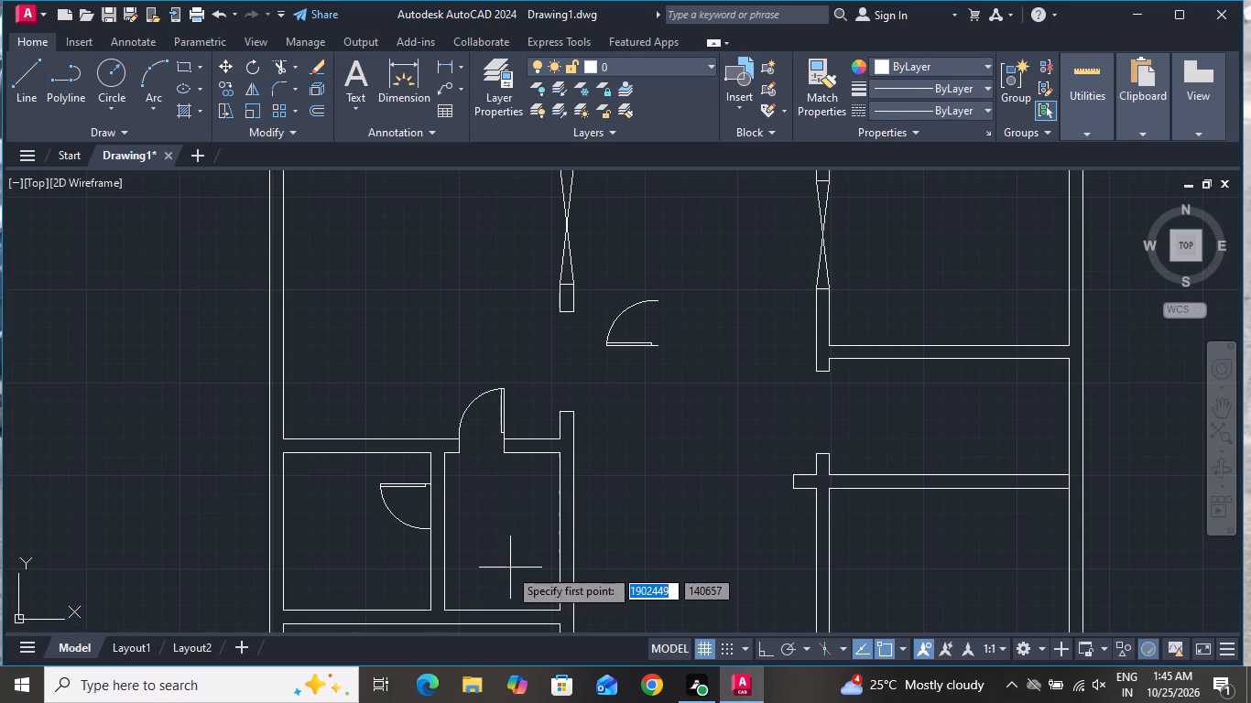
scroll(454, 546, "up", 2)
left_click(390, 503)
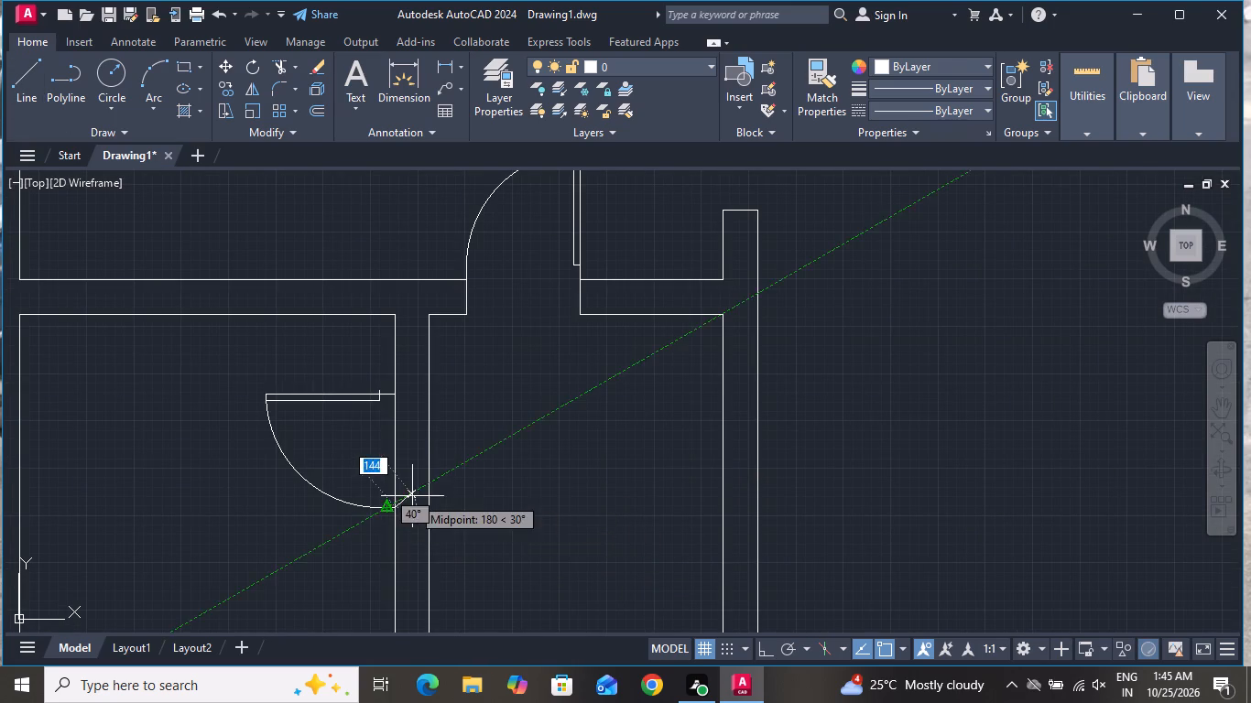
left_click(424, 506)
right_click(424, 509)
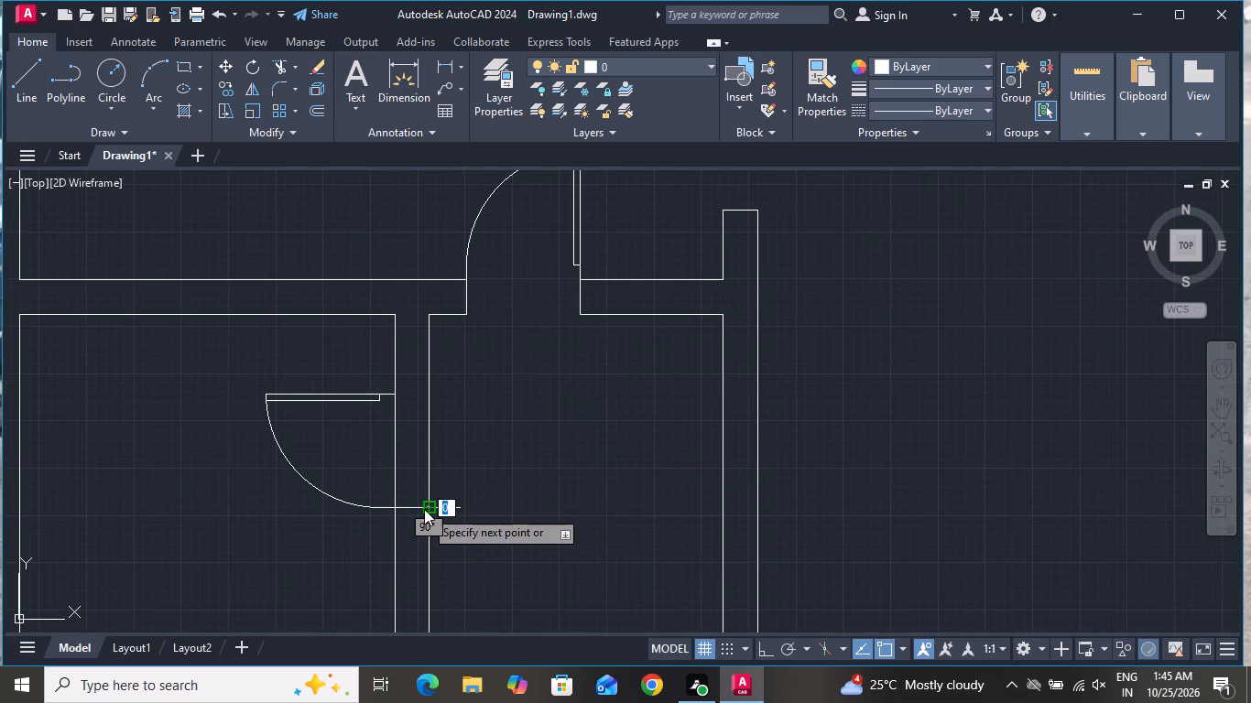
left_click(489, 332)
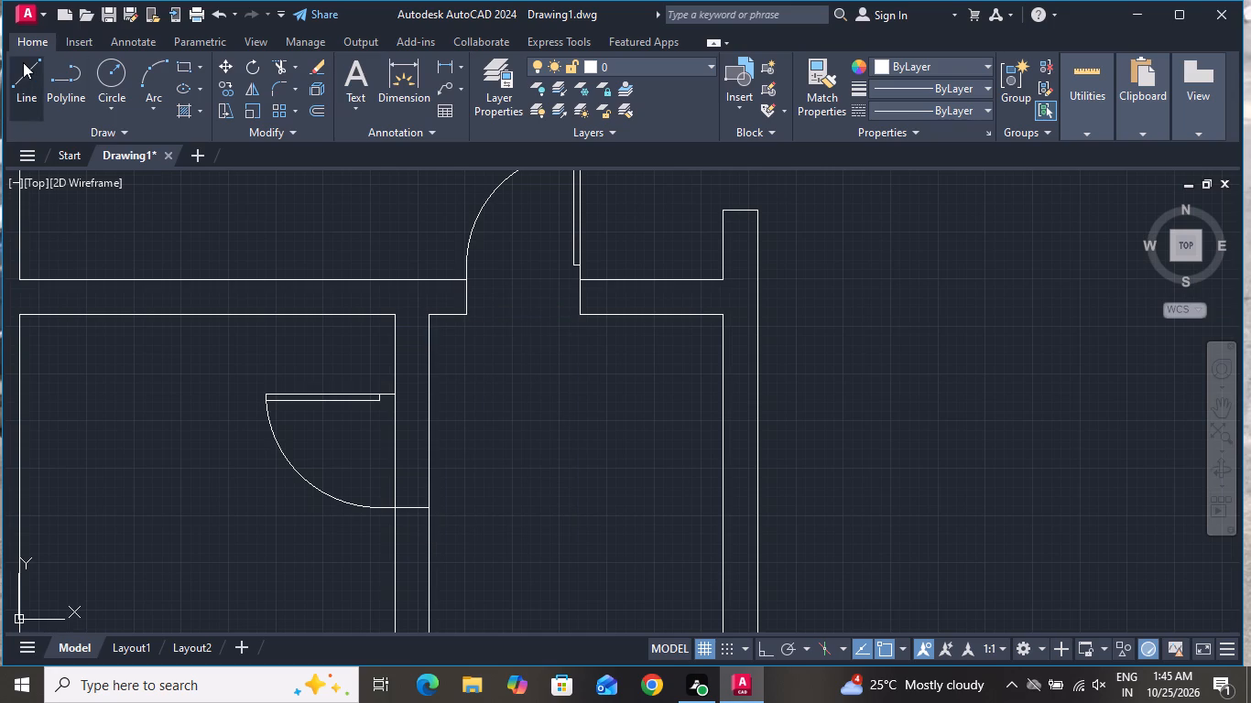
Draw a second horizontal jamb line across the partition from the moved door's hinge-side end.
left_click(23, 62)
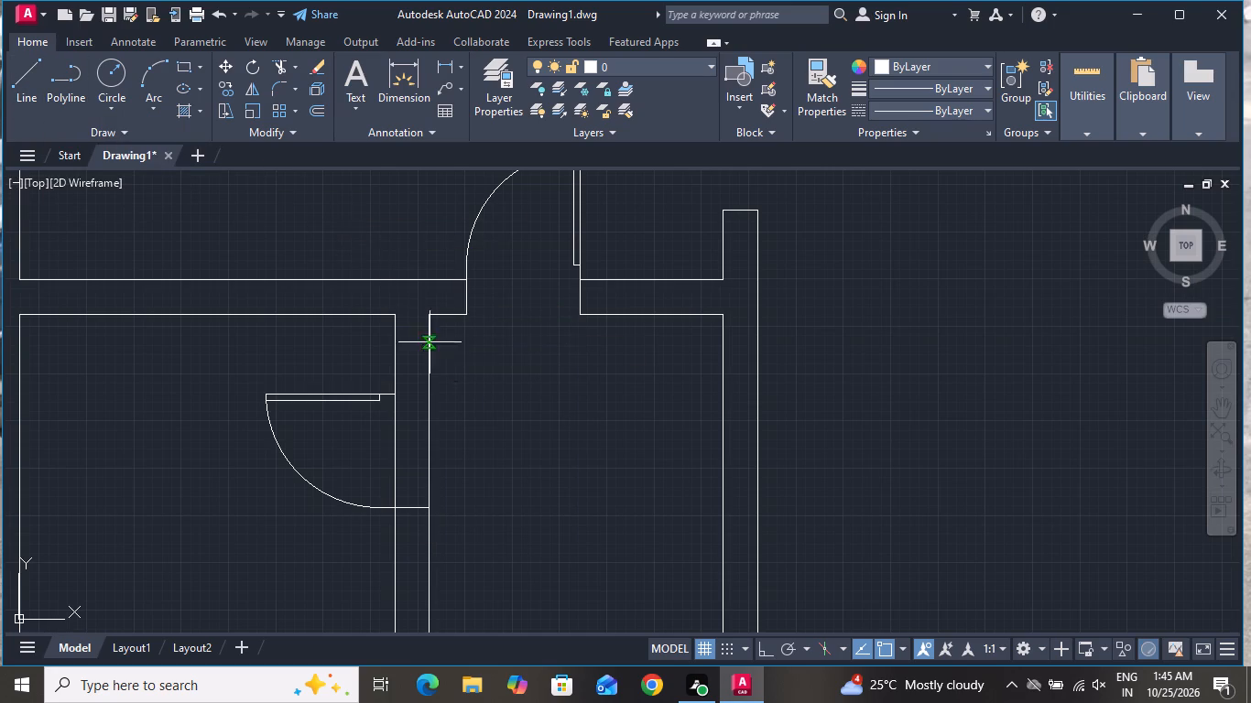
scroll(433, 385, "up", 2)
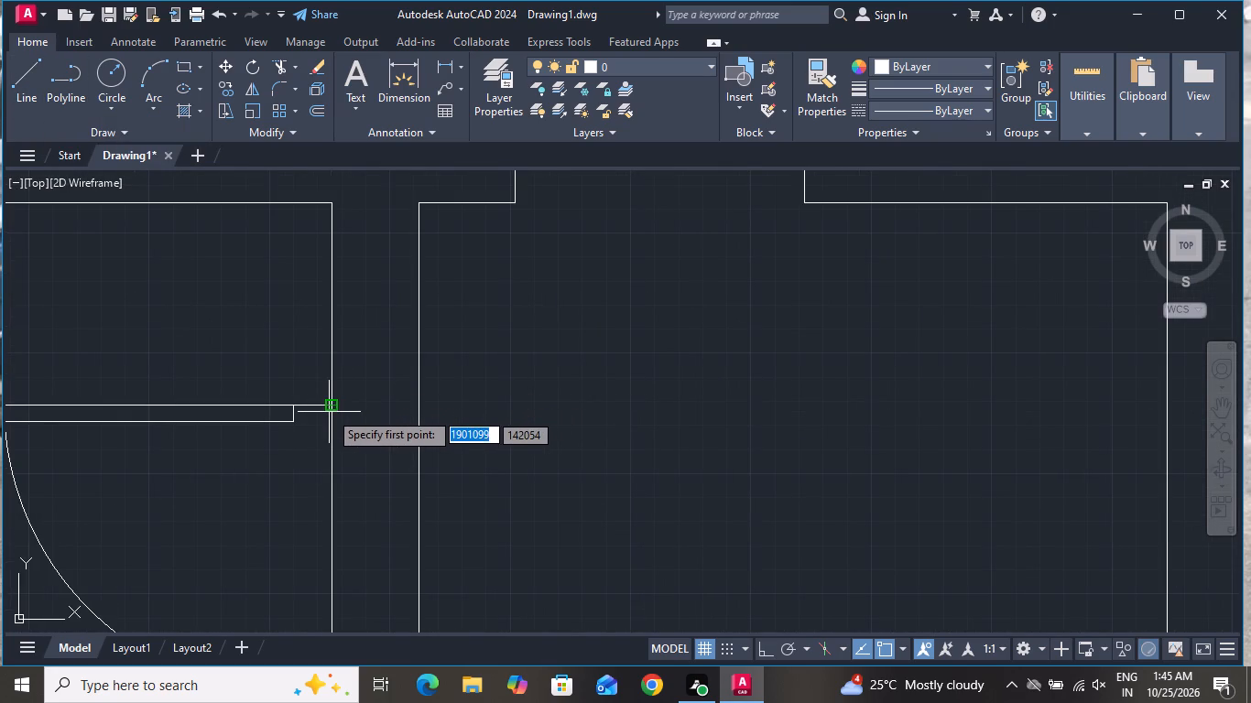
left_click(332, 406)
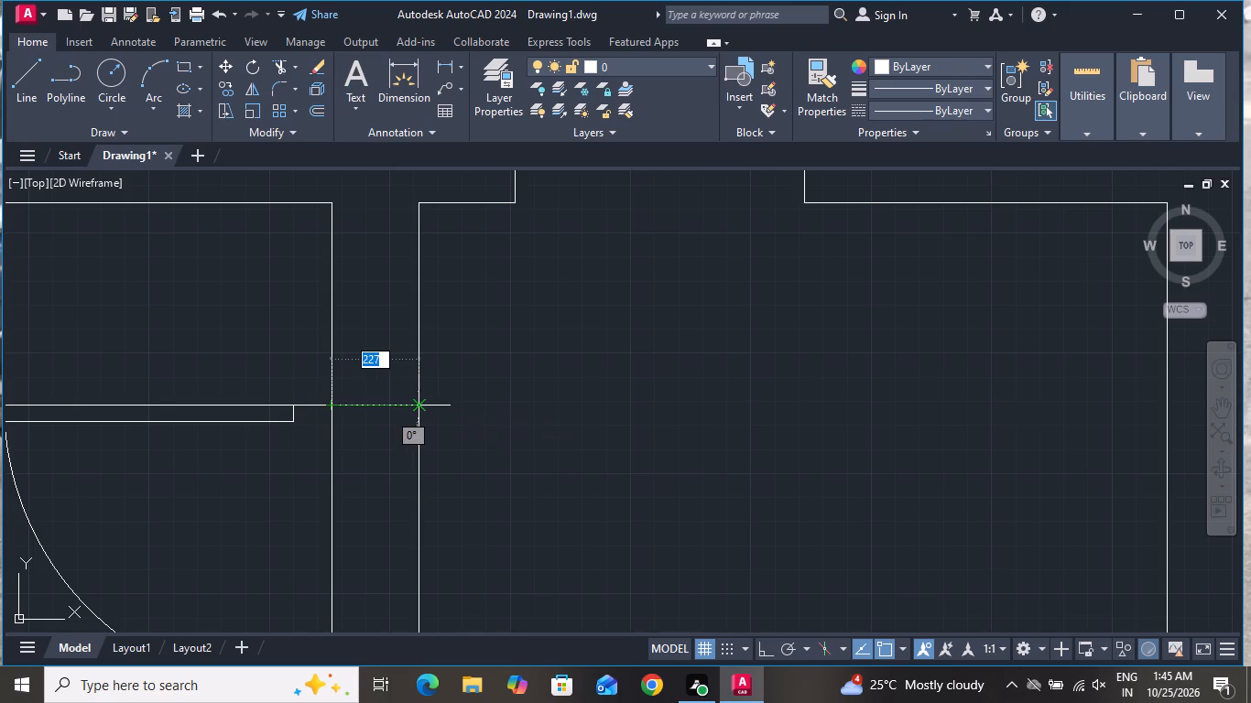
left_click(418, 404)
right_click(418, 406)
left_click(513, 430)
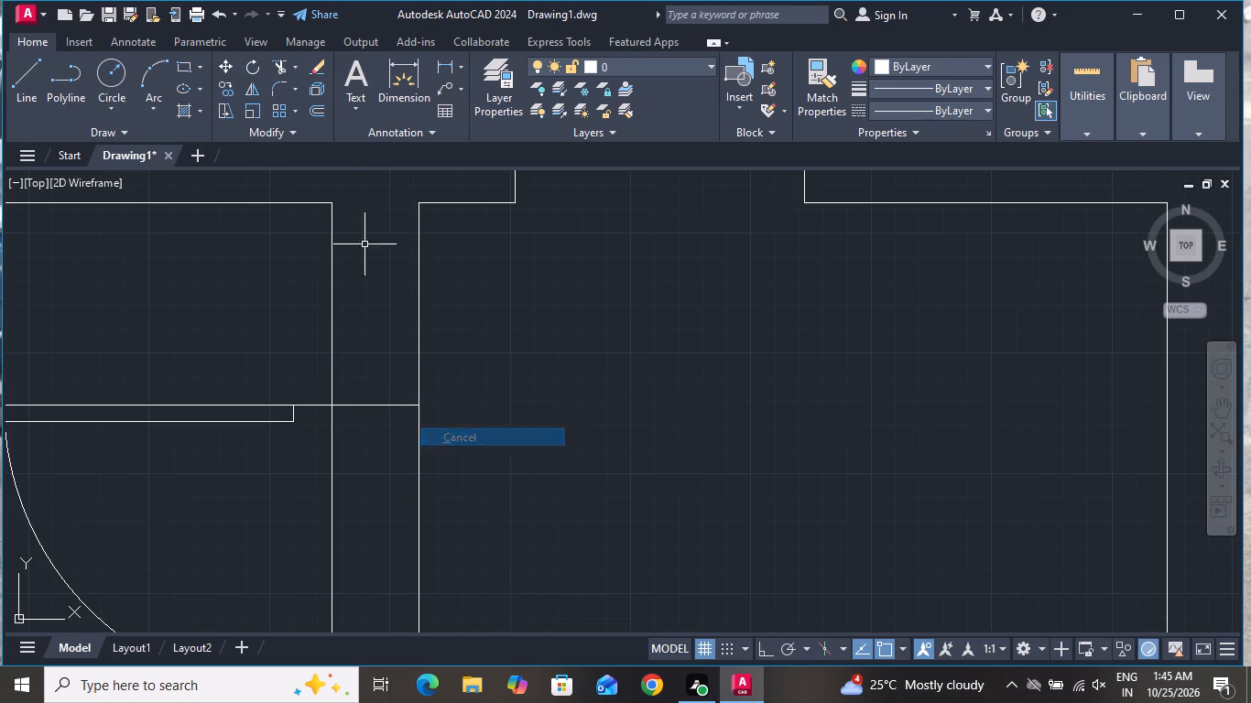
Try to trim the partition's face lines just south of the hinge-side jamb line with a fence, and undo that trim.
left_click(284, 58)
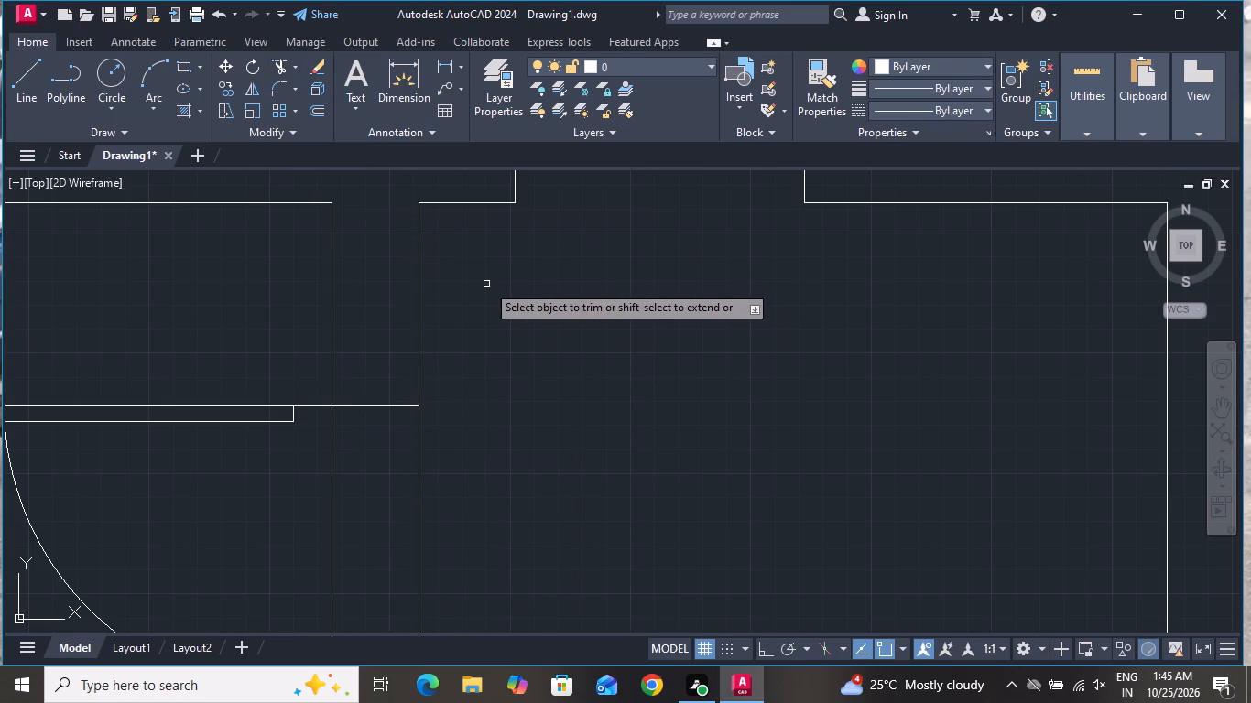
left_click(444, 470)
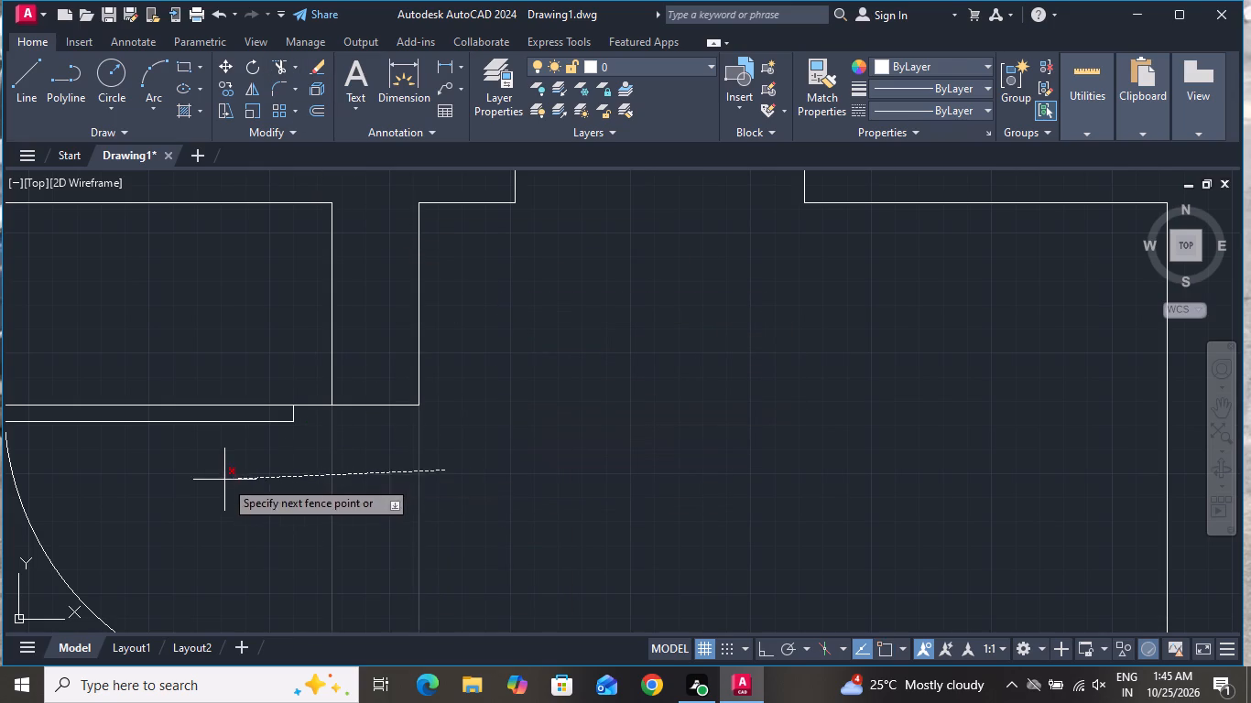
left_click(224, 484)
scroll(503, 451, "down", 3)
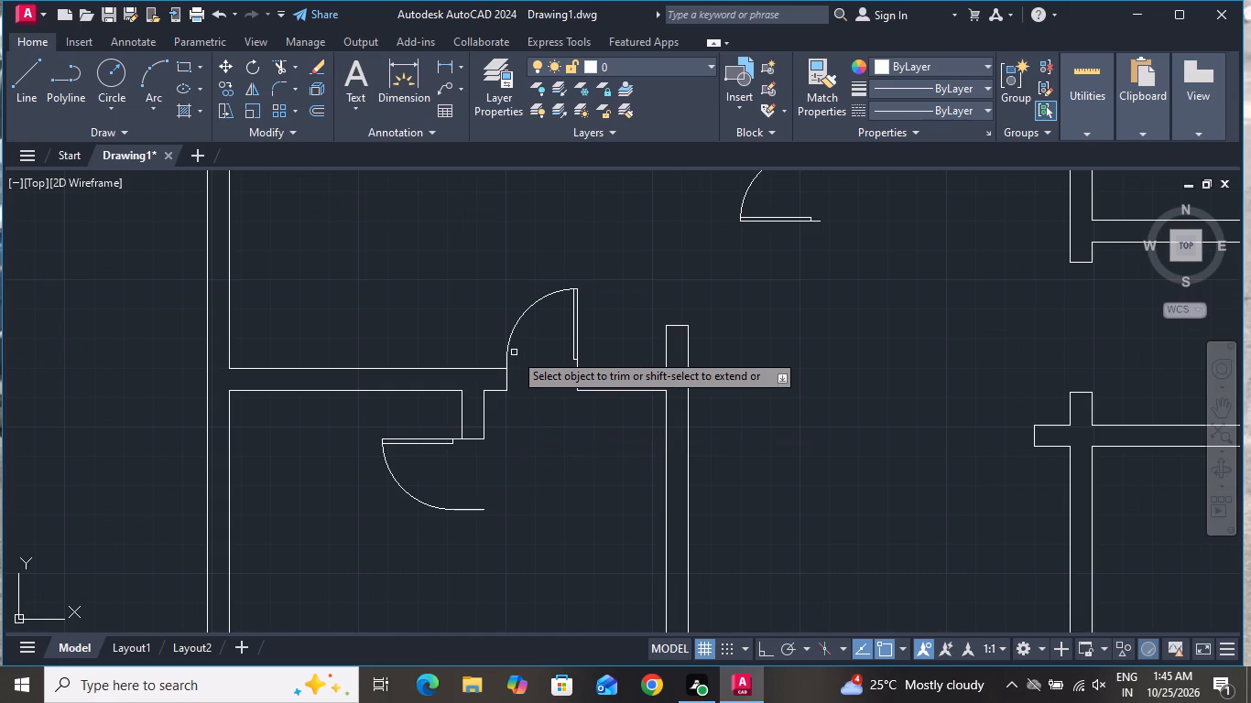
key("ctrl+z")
Trim the partition's two face lines between both jamb lines to open the doorway between the two small west-side rooms.
left_click(514, 352)
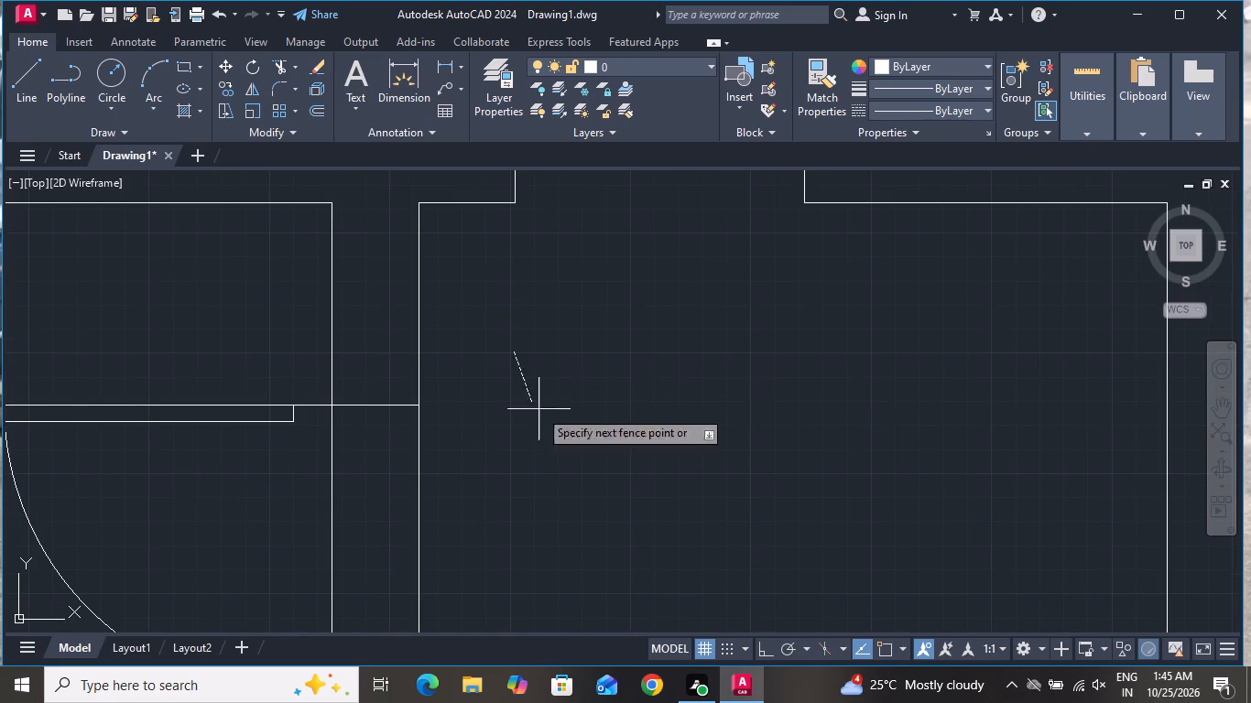
scroll(590, 461, "down", 1)
left_click(571, 479)
left_click(544, 503)
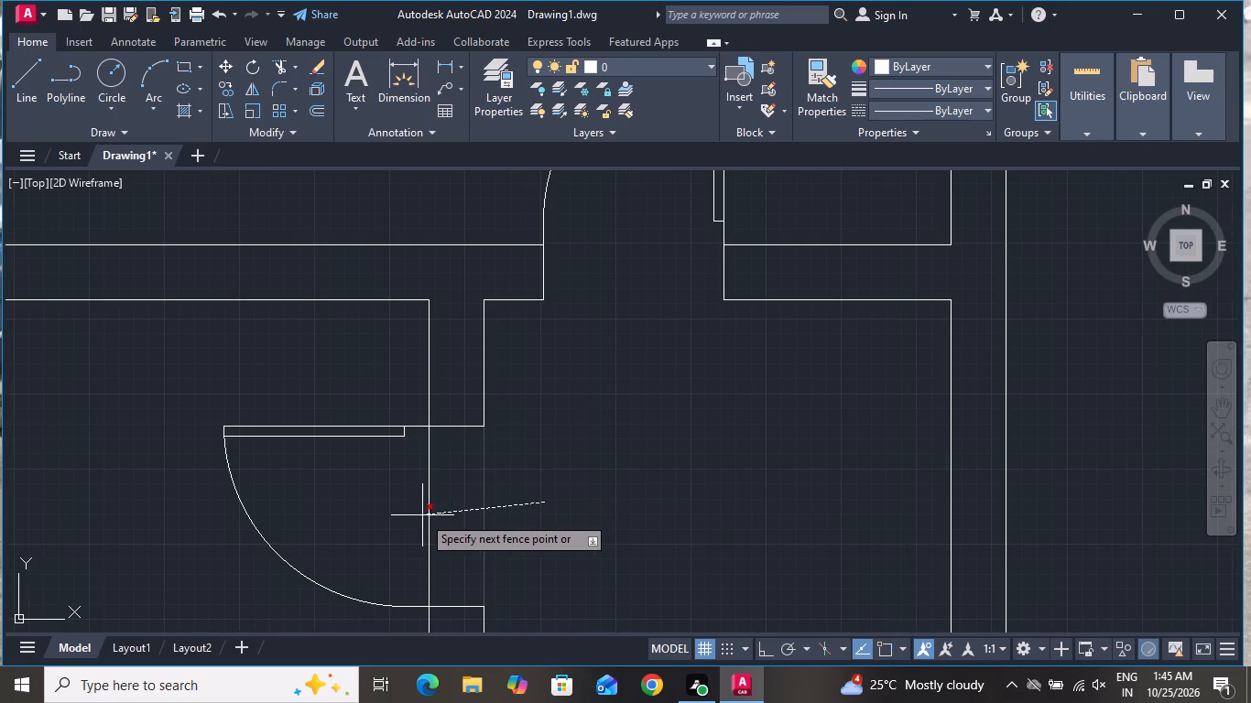
left_click(418, 511)
right_click(496, 520)
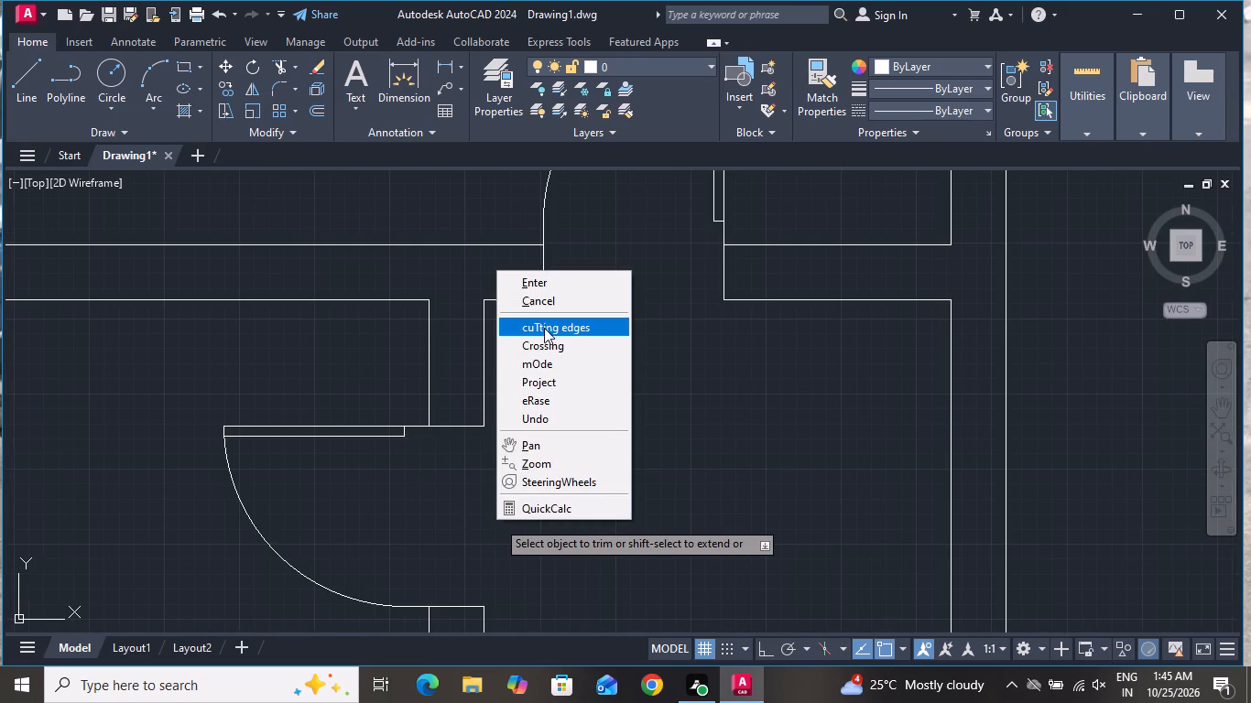
left_click(552, 304)
scroll(552, 304, "down", 3)
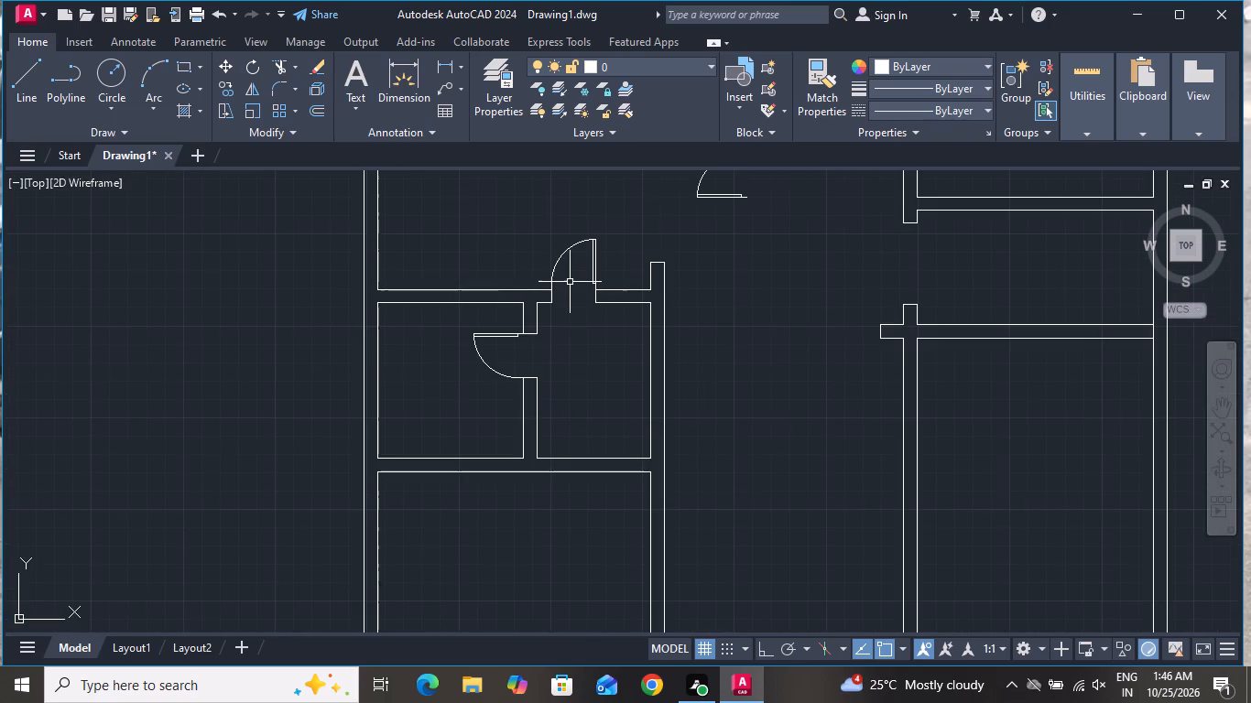
scroll(577, 316, "down", 1)
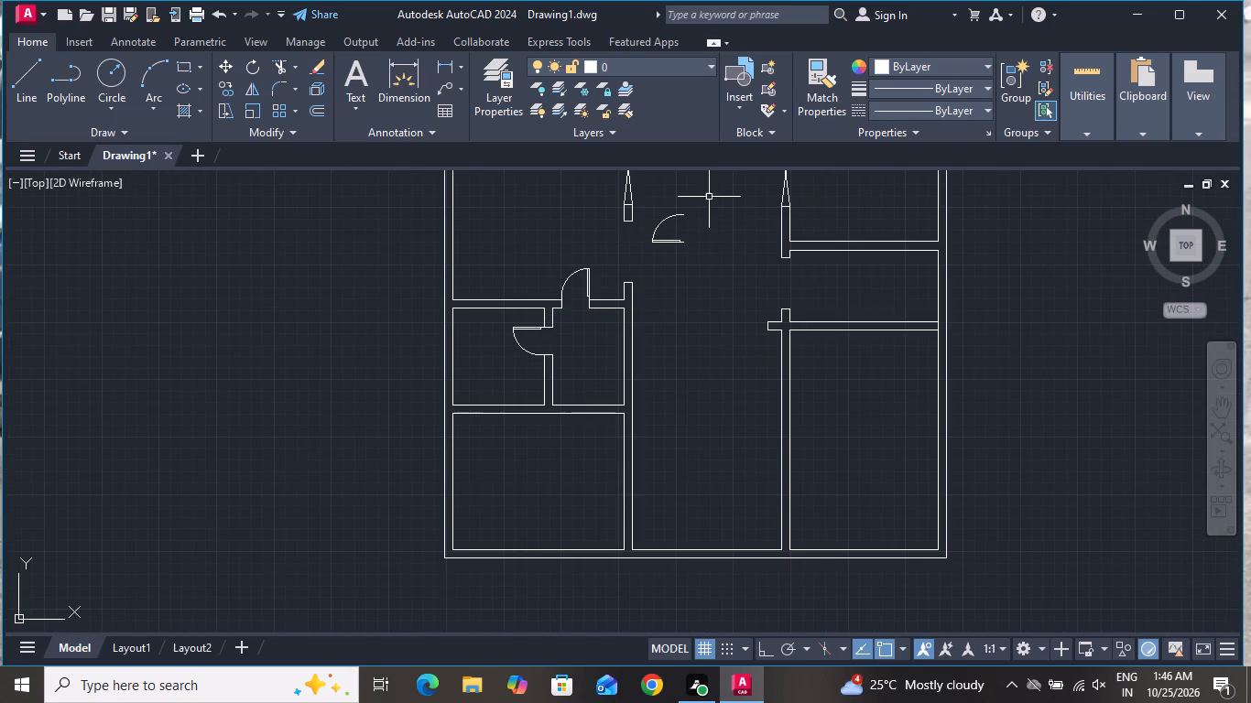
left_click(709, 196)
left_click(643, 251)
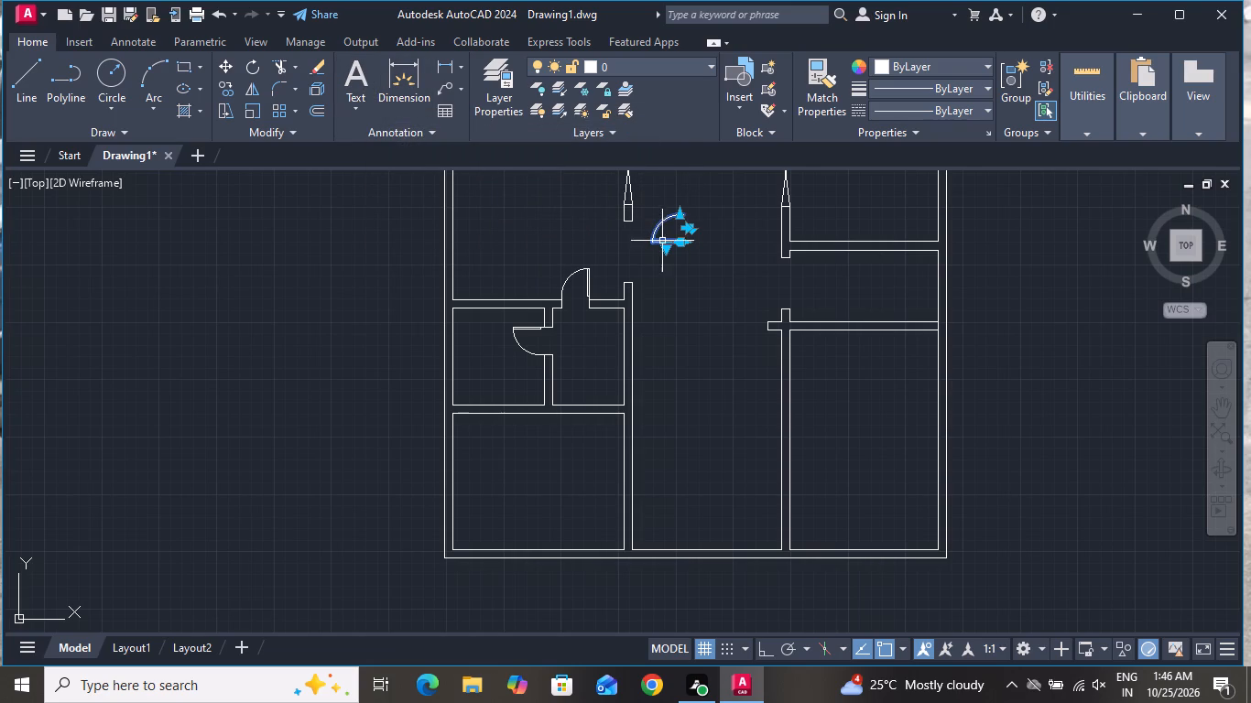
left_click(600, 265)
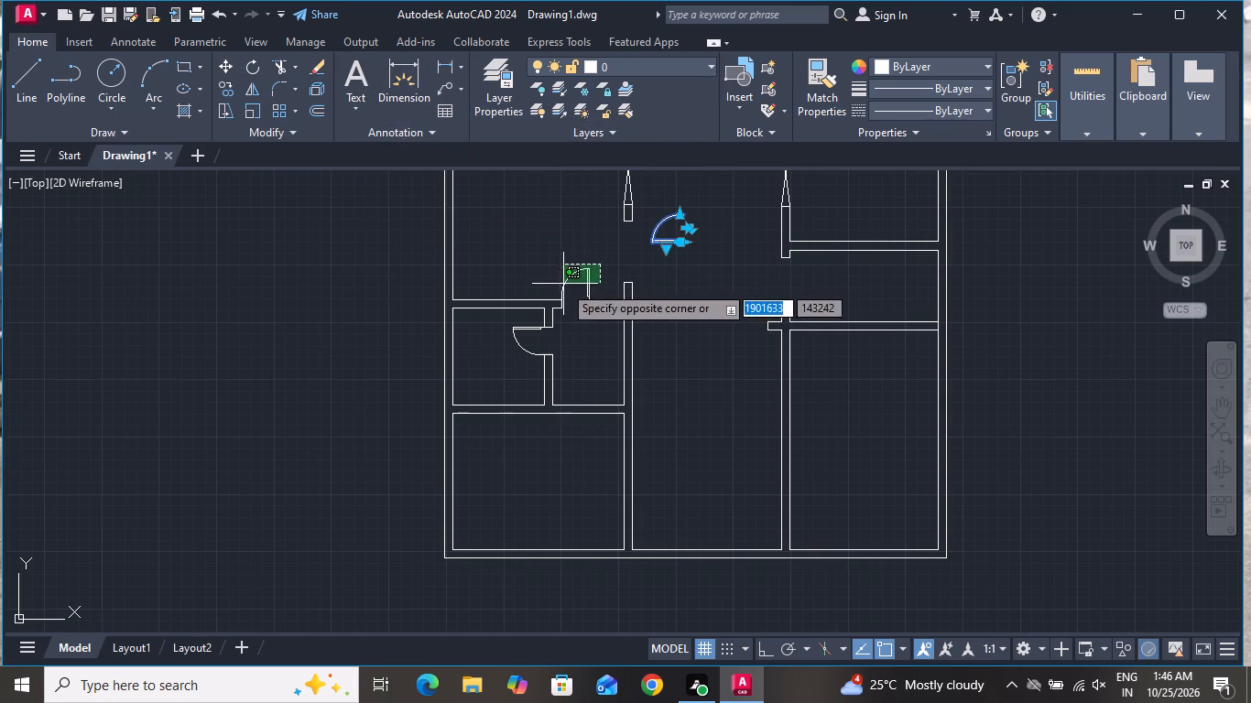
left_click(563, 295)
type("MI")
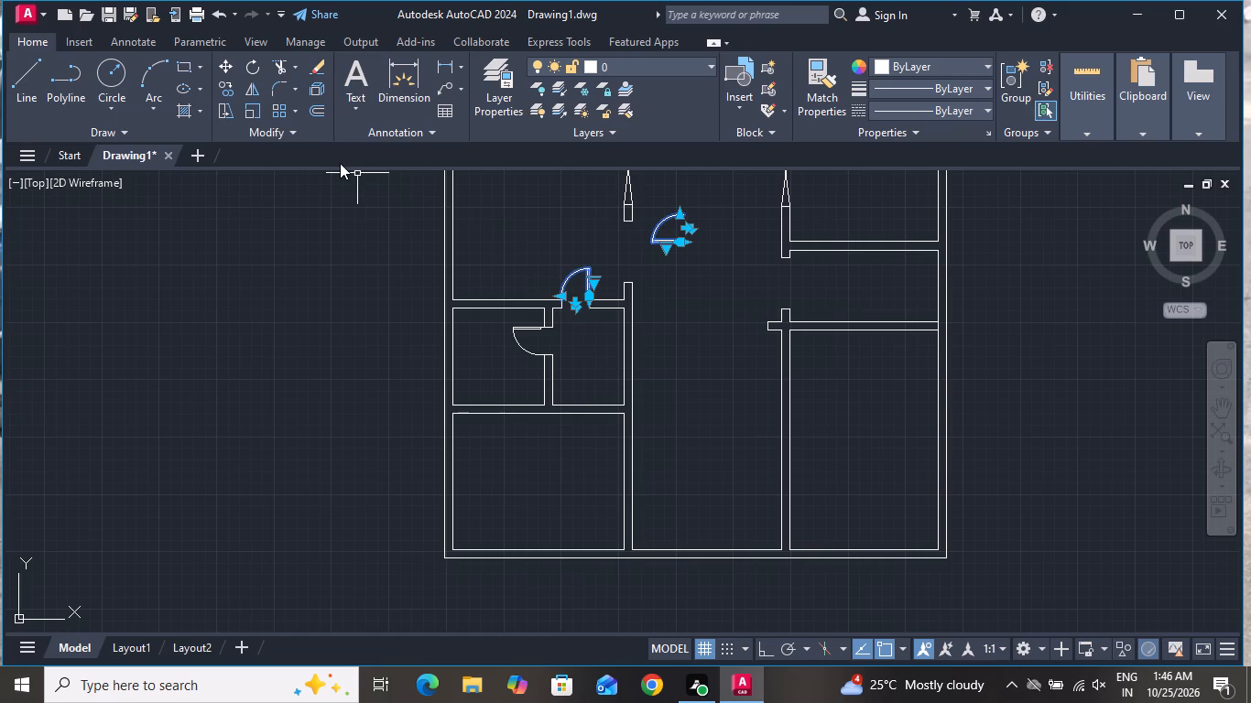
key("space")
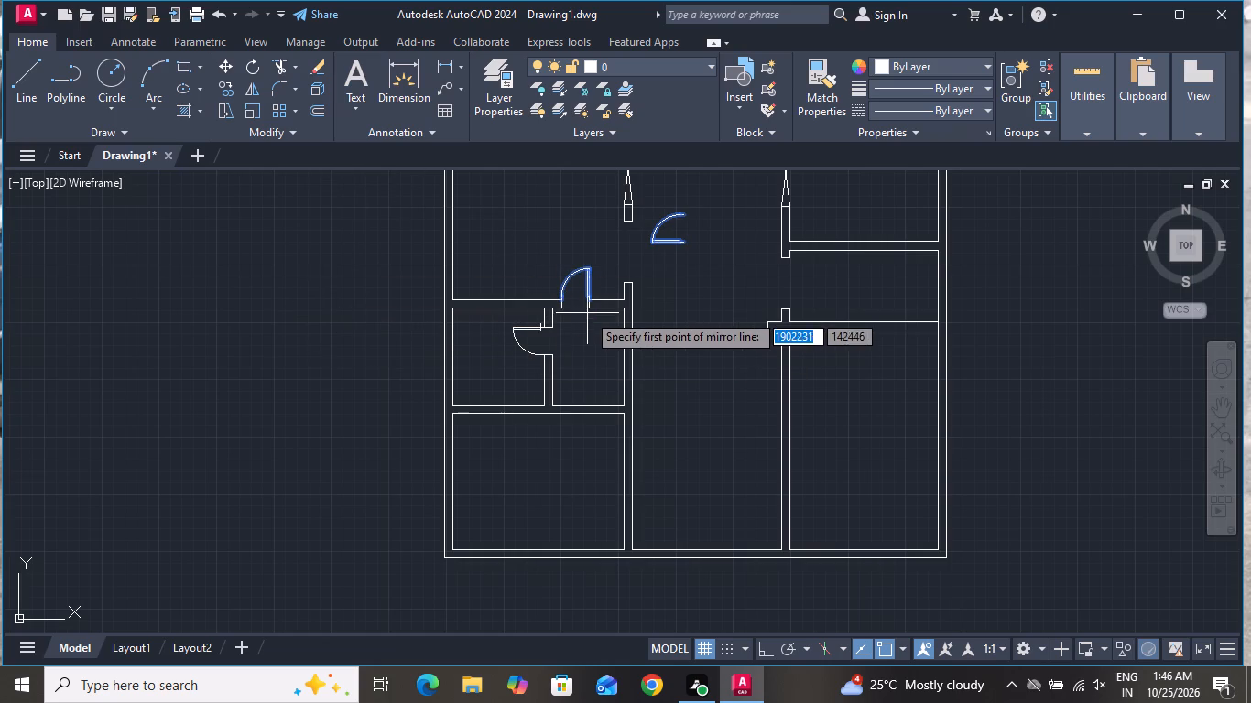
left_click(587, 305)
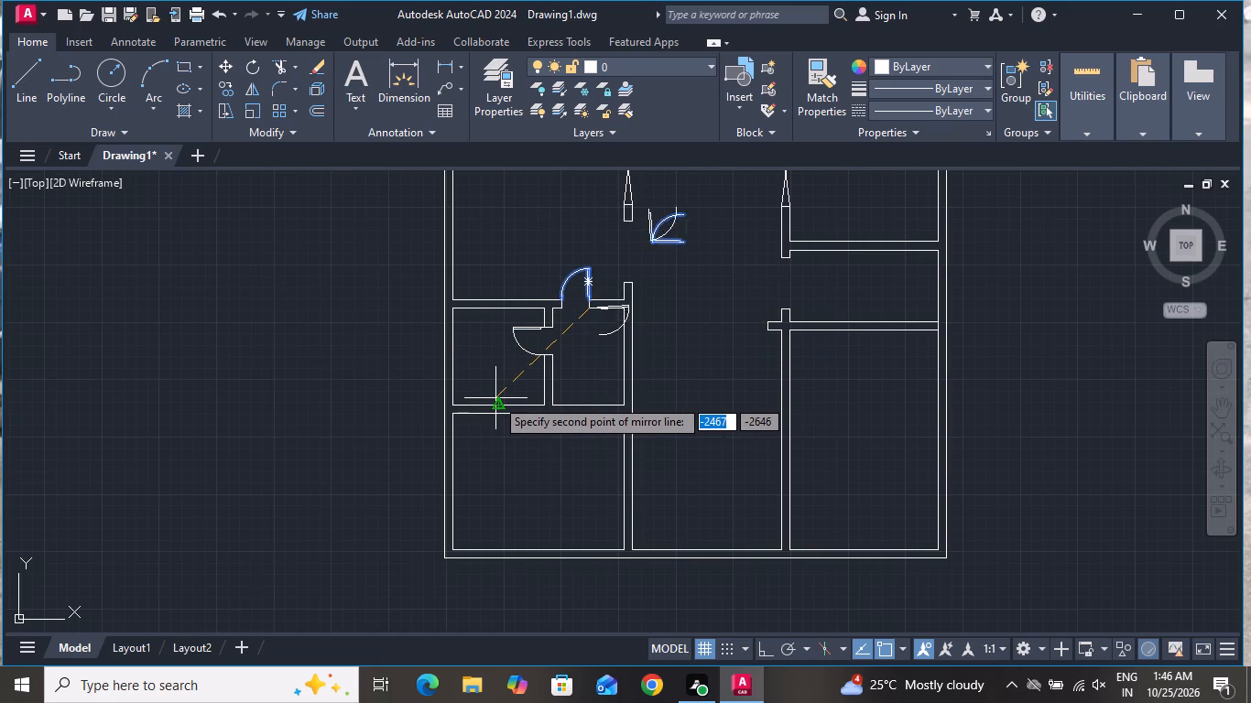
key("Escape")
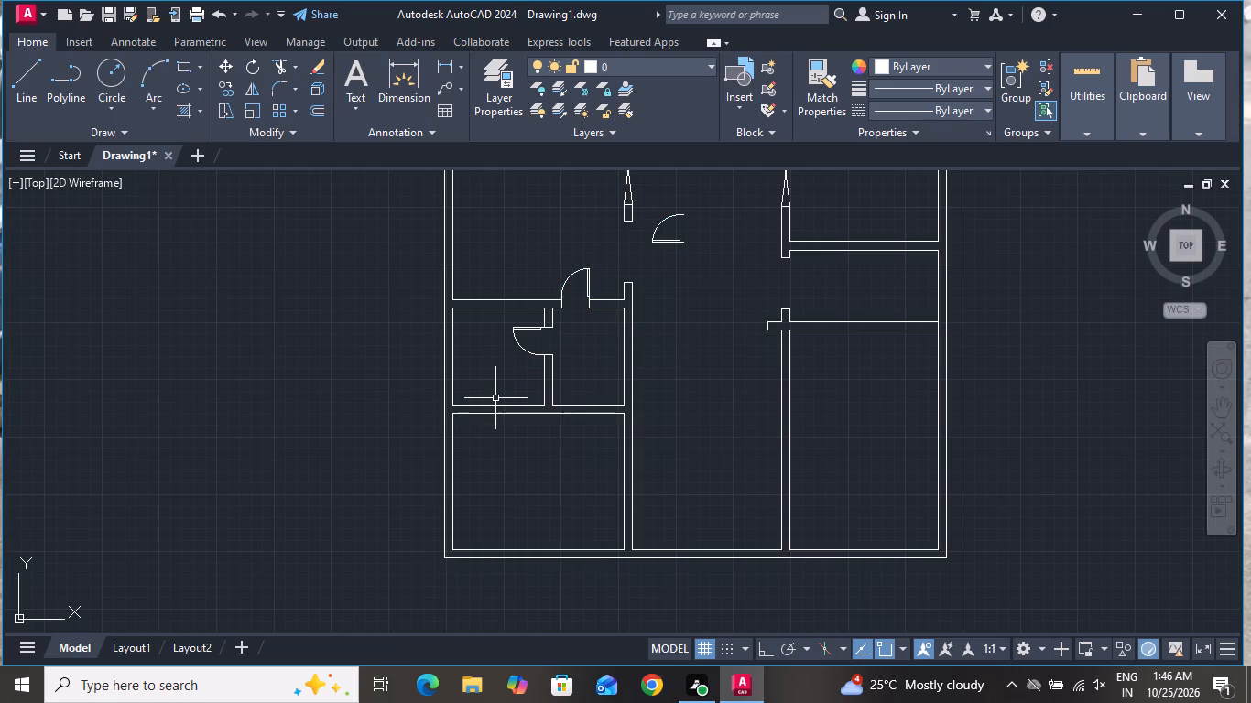
Rotate the spare door block in the central hall 90 degrees counterclockwise so its leaf points south.
left_click(714, 199)
left_click(640, 263)
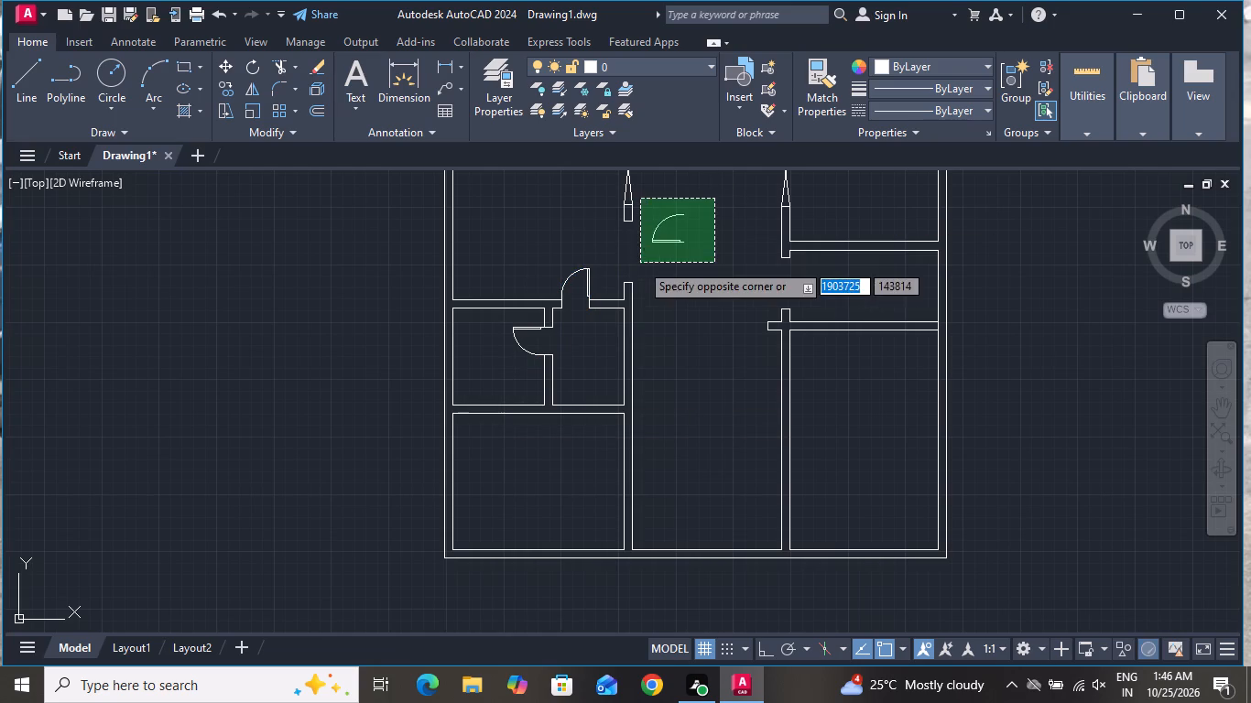
left_click(249, 64)
left_click(772, 653)
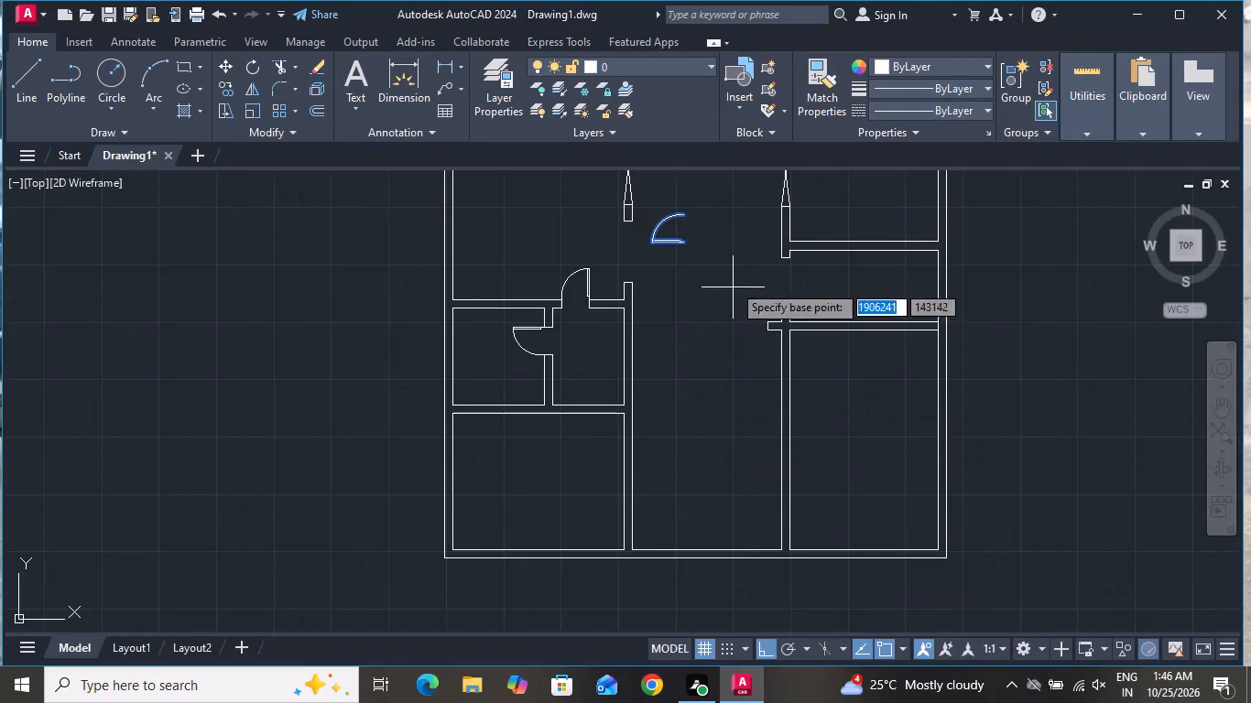
left_click(714, 237)
left_click(707, 174)
Move the rotated door by its hinge corner onto the south face of the wall above the southwest room, near that room's east end.
left_click(738, 247)
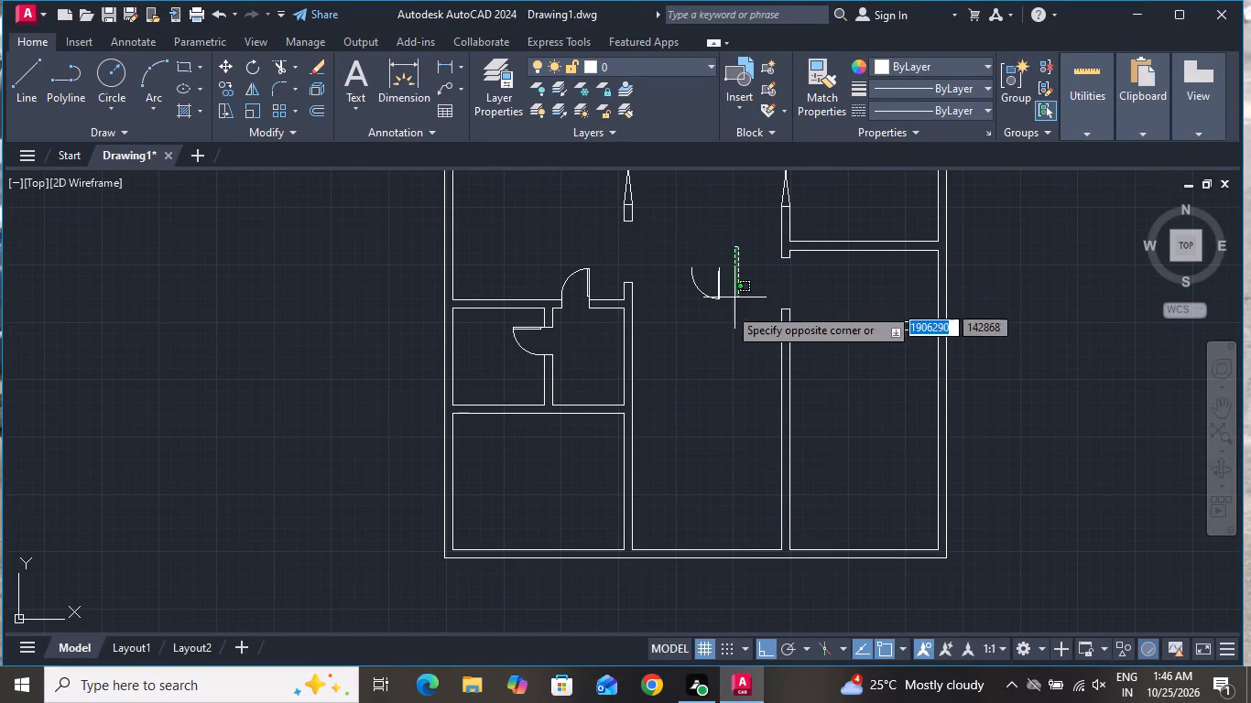
left_click(682, 334)
left_click(227, 67)
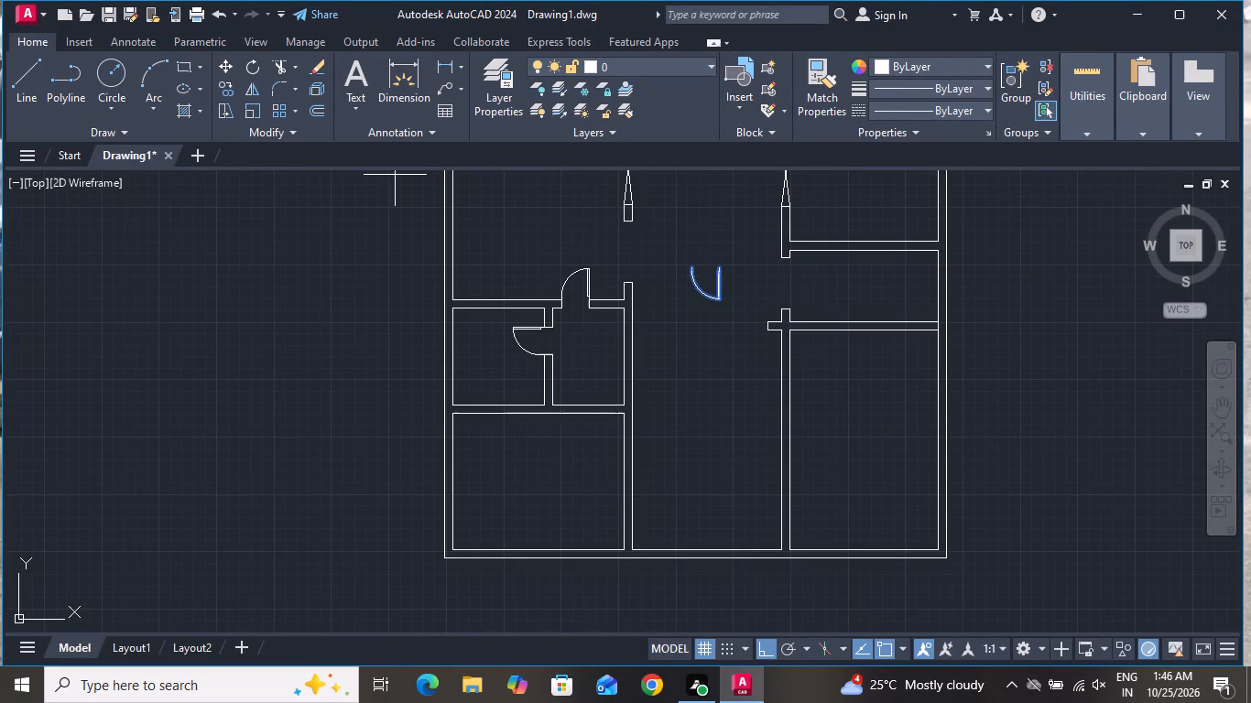
left_click(724, 266)
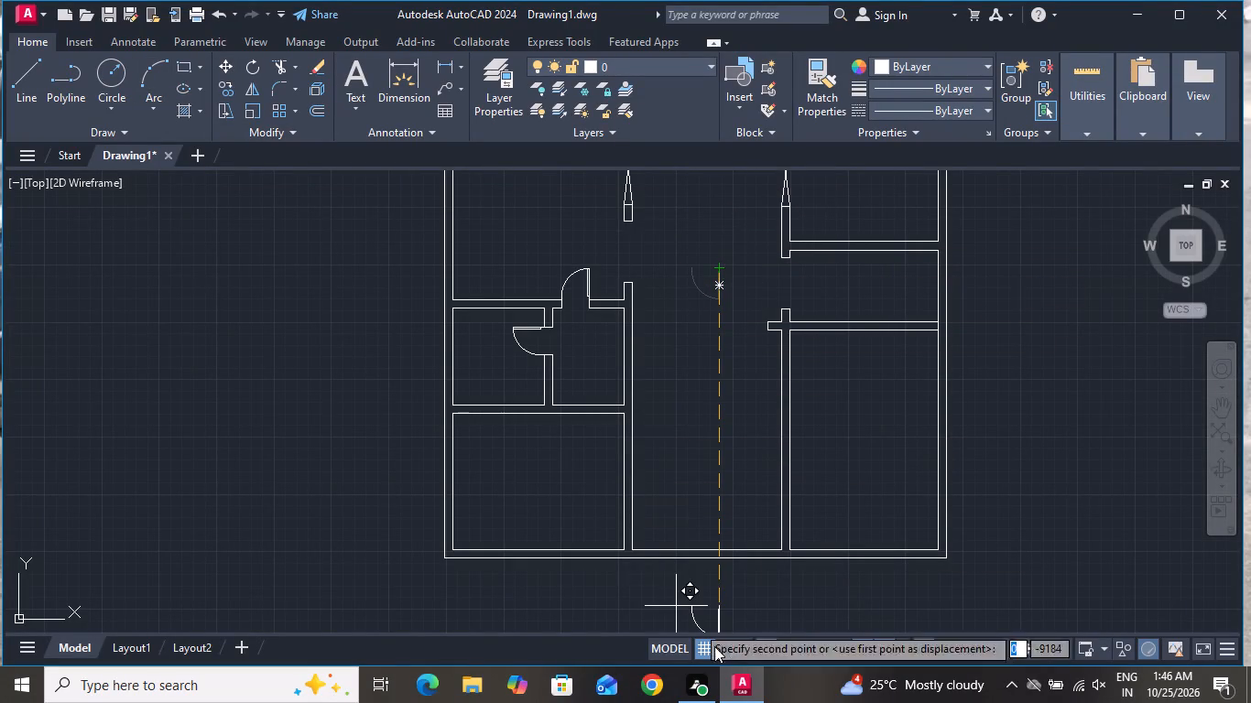
left_click(767, 647)
scroll(595, 446, "up", 3)
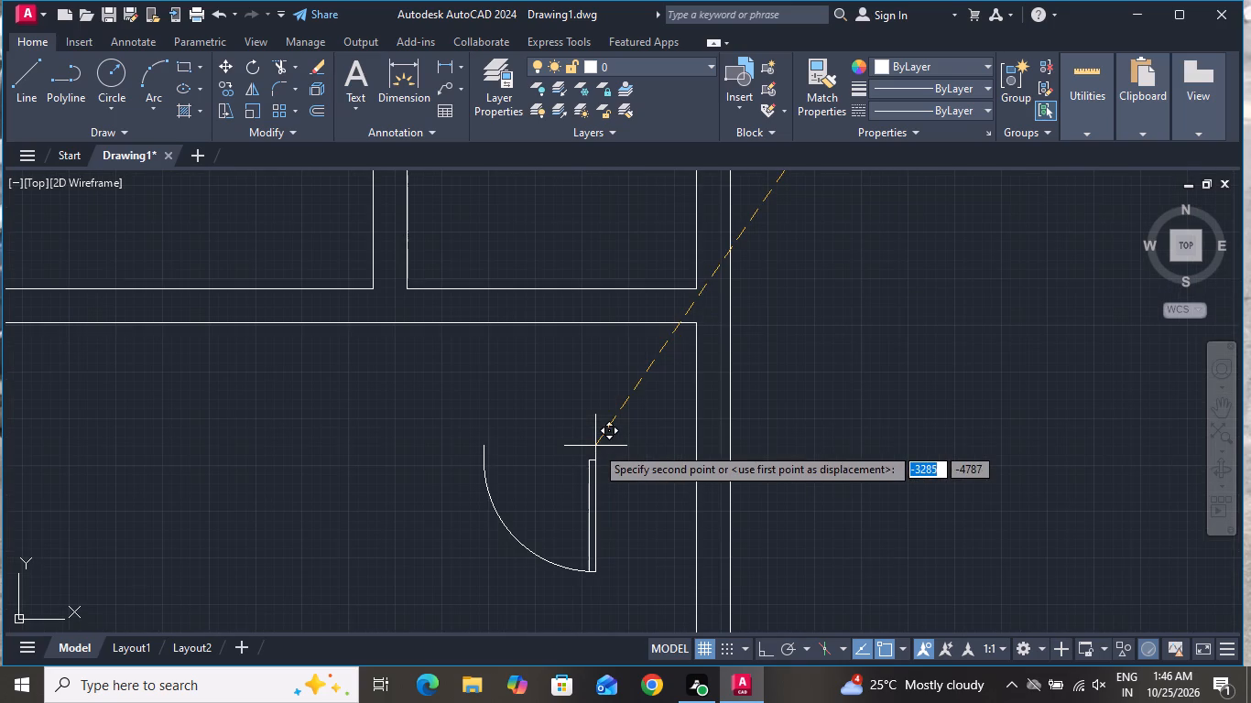
scroll(595, 446, "up", 2)
scroll(595, 446, "down", 2)
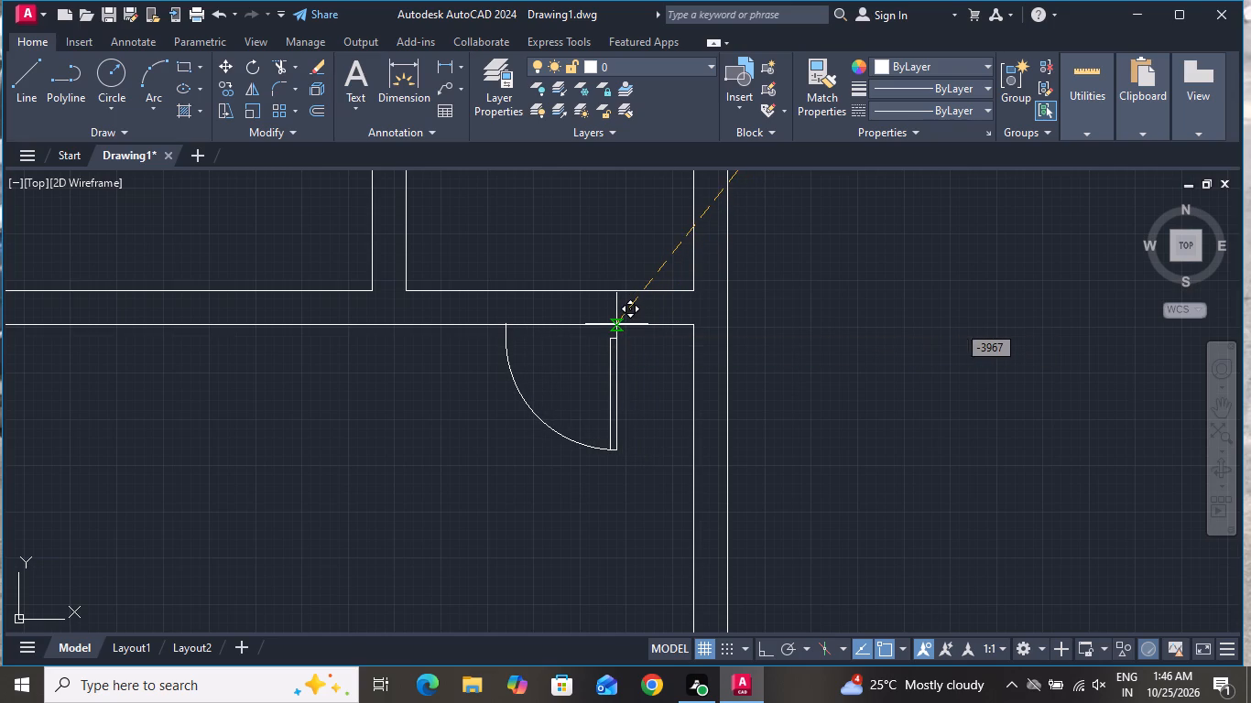
left_click(616, 324)
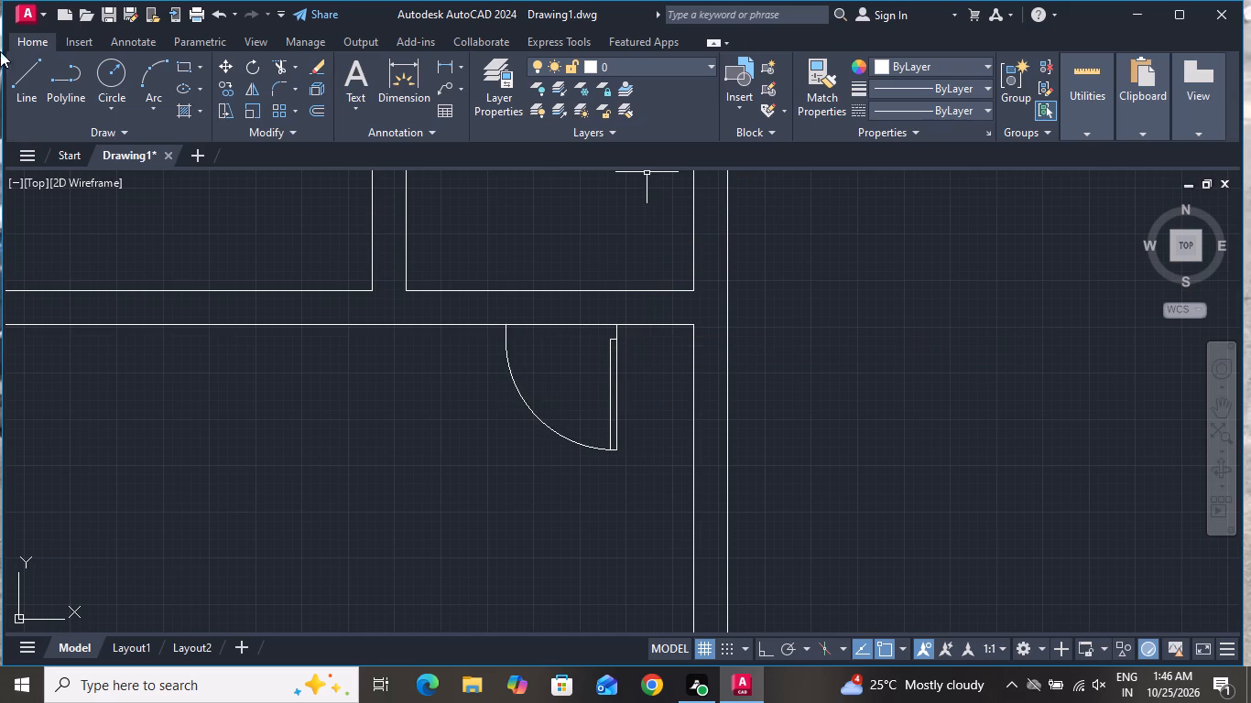
Draw a vertical jamb line across the wall from the moved door's swing-arc end to the north face line.
left_click(20, 73)
left_click(506, 323)
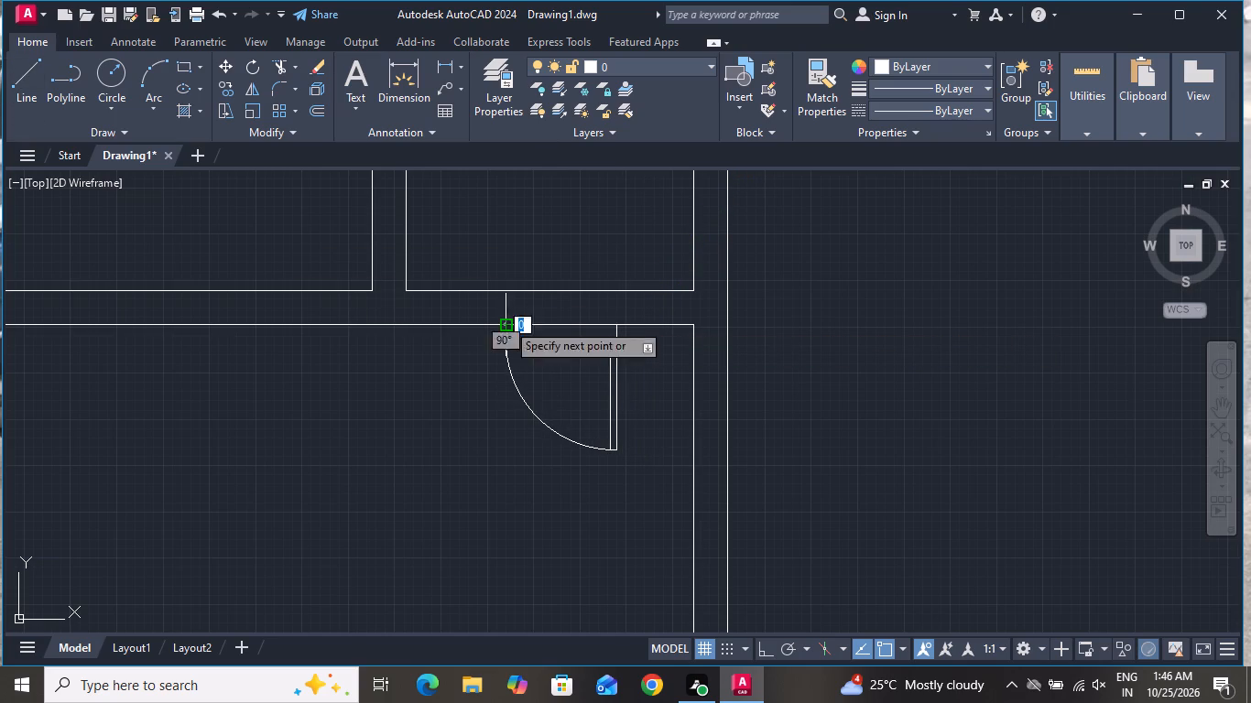
left_click(506, 291)
right_click(493, 289)
left_click(526, 319)
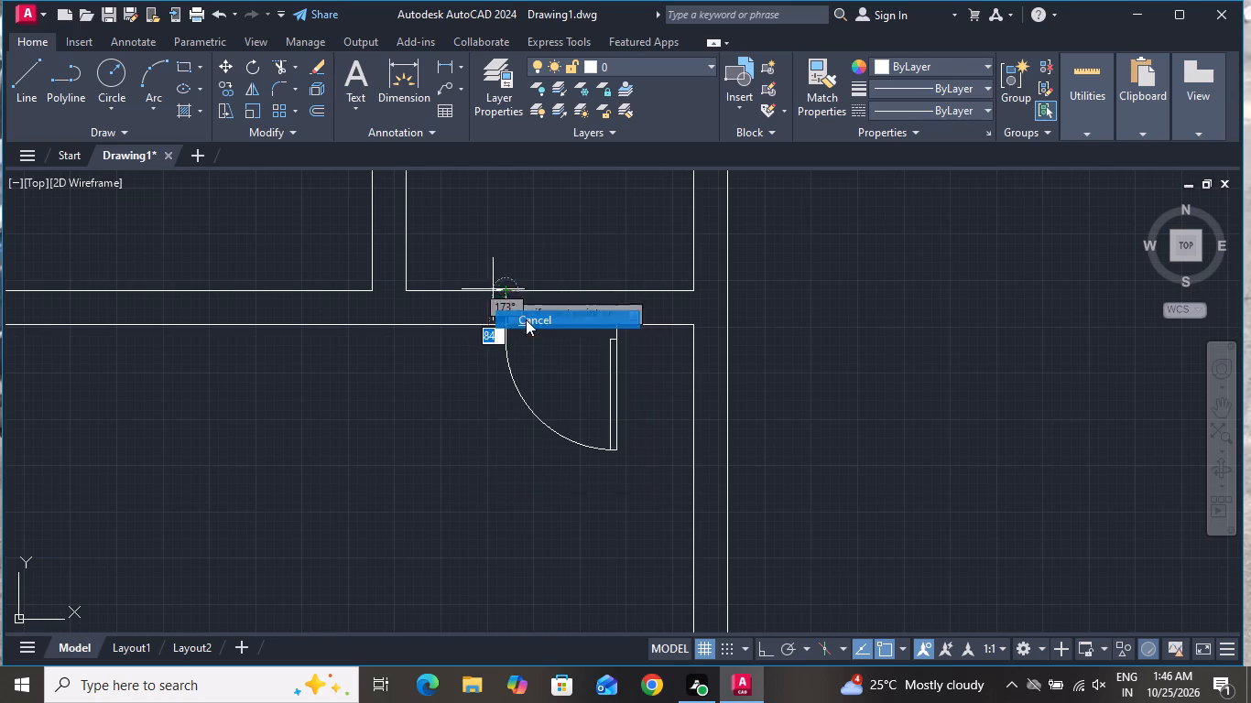
Draw a second vertical jamb line across the wall from the moved door's hinge corner to the north face line.
left_click(33, 68)
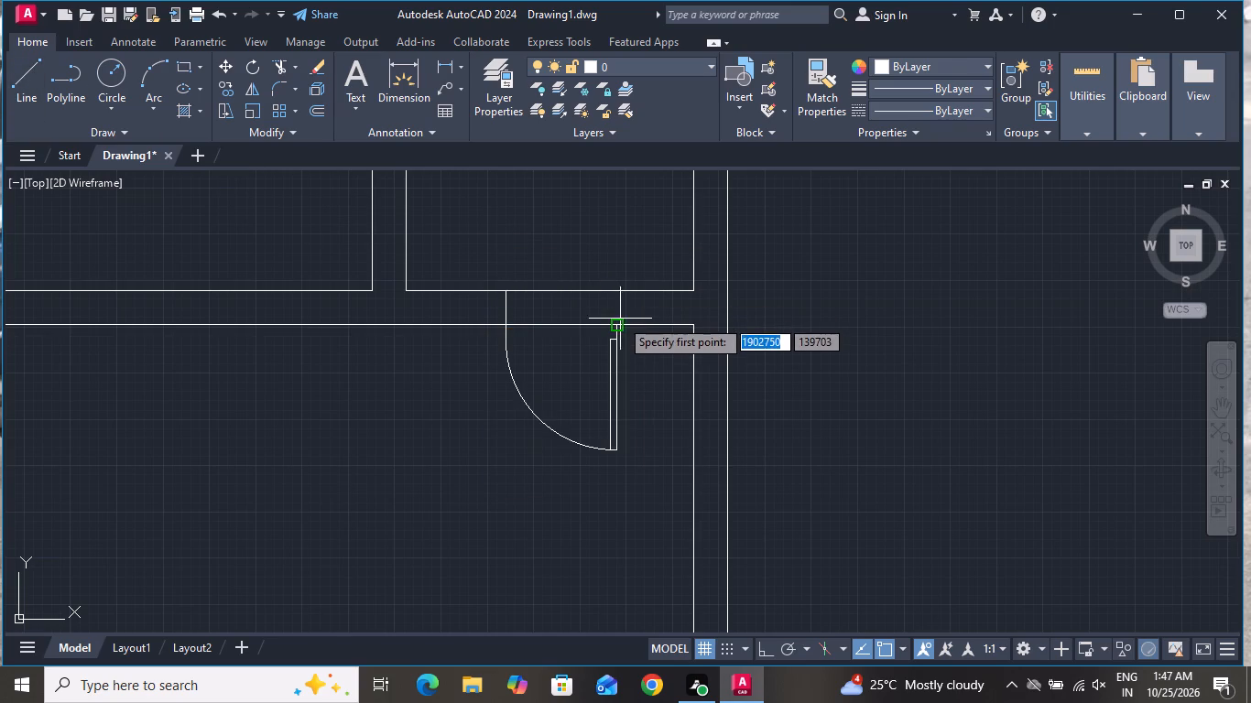
left_click(618, 322)
left_click(613, 293)
right_click(573, 285)
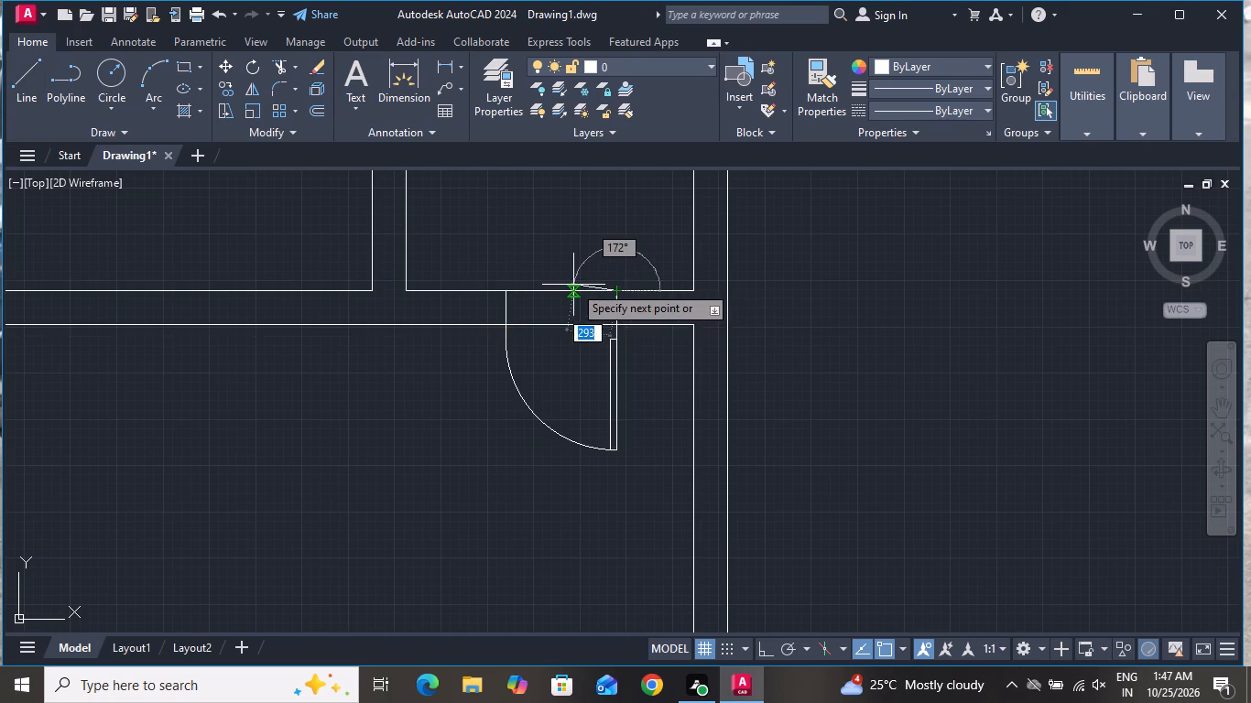
left_click(639, 311)
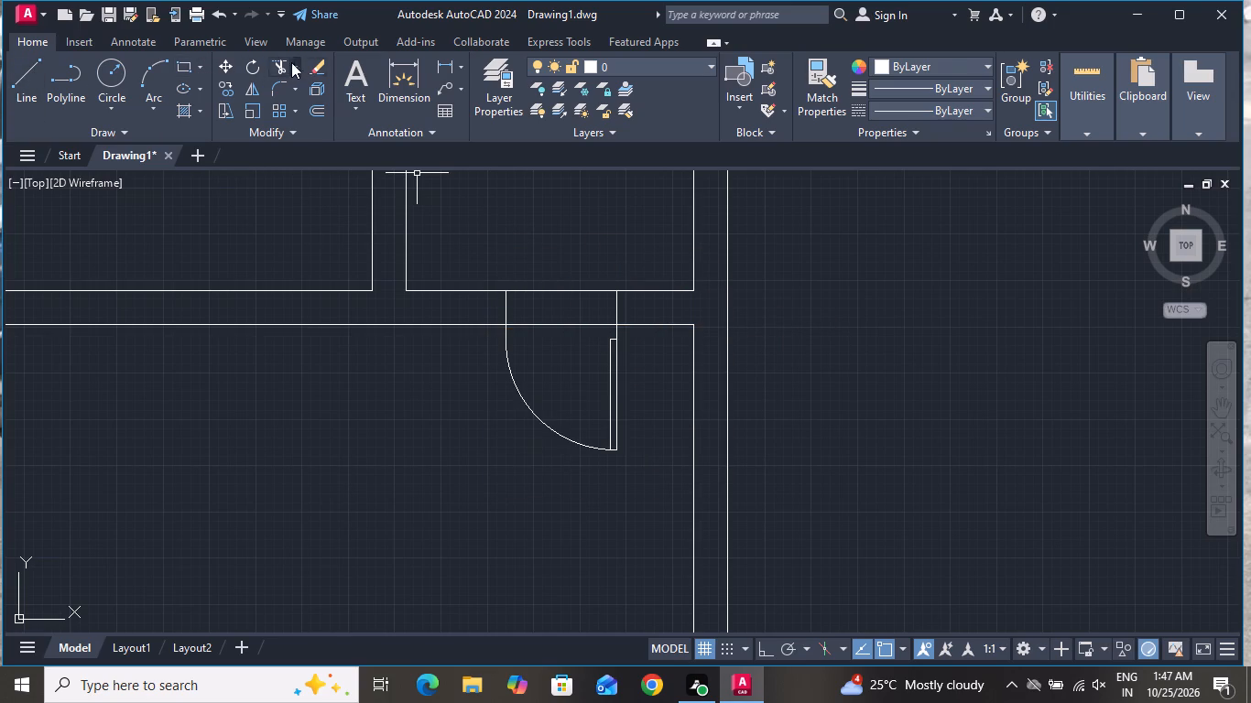
Trim both wall face lines between the two jamb lines to open the doorway into the southwest room.
left_click(288, 63)
left_click(581, 341)
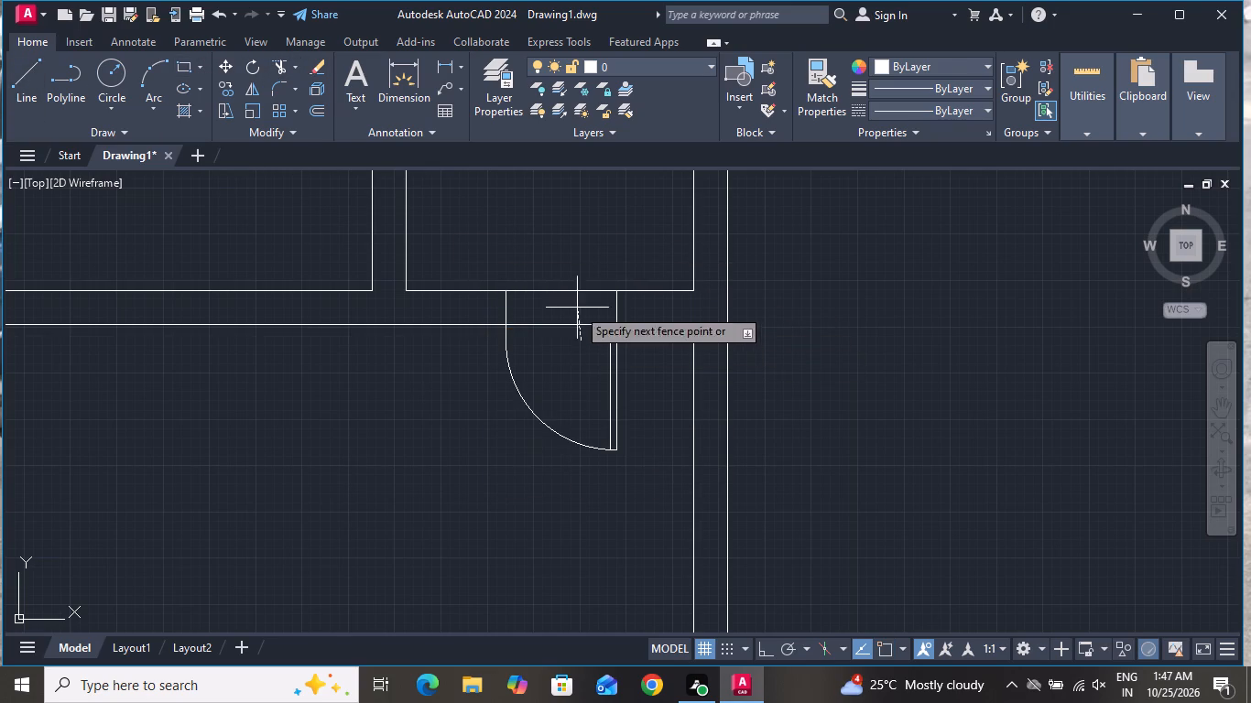
left_click(571, 257)
right_click(385, 454)
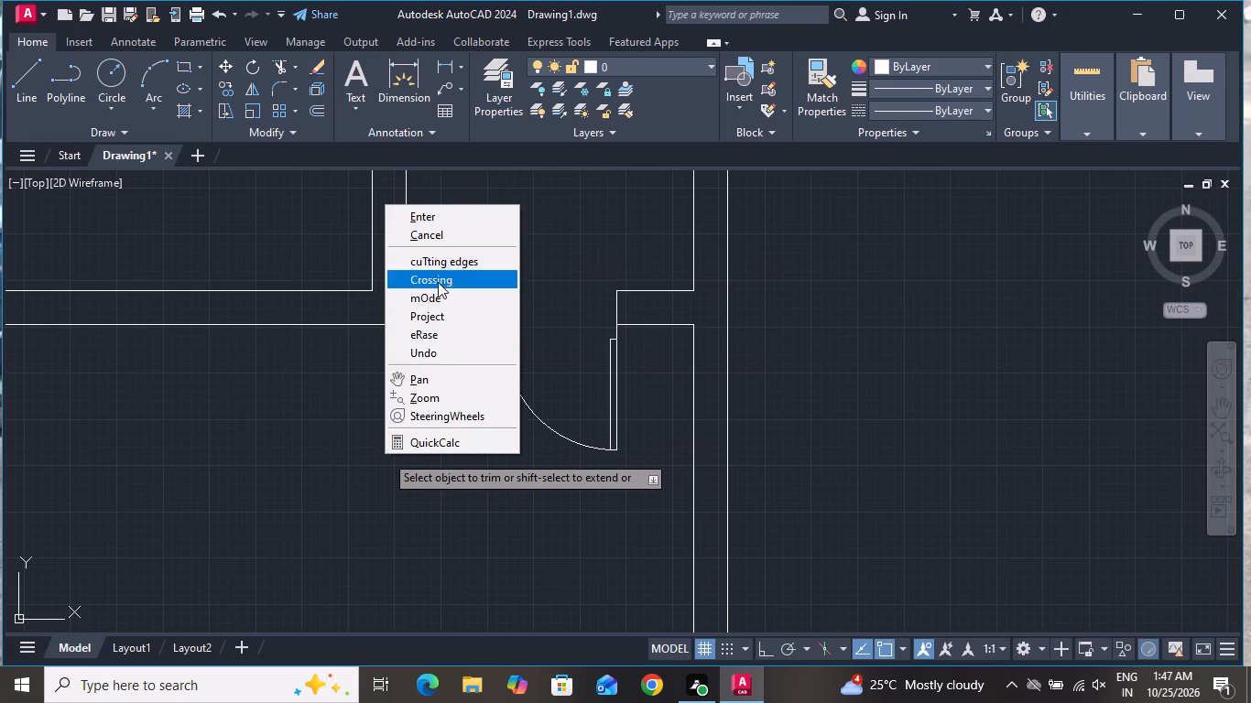
left_click(434, 231)
scroll(452, 410, "down", 3)
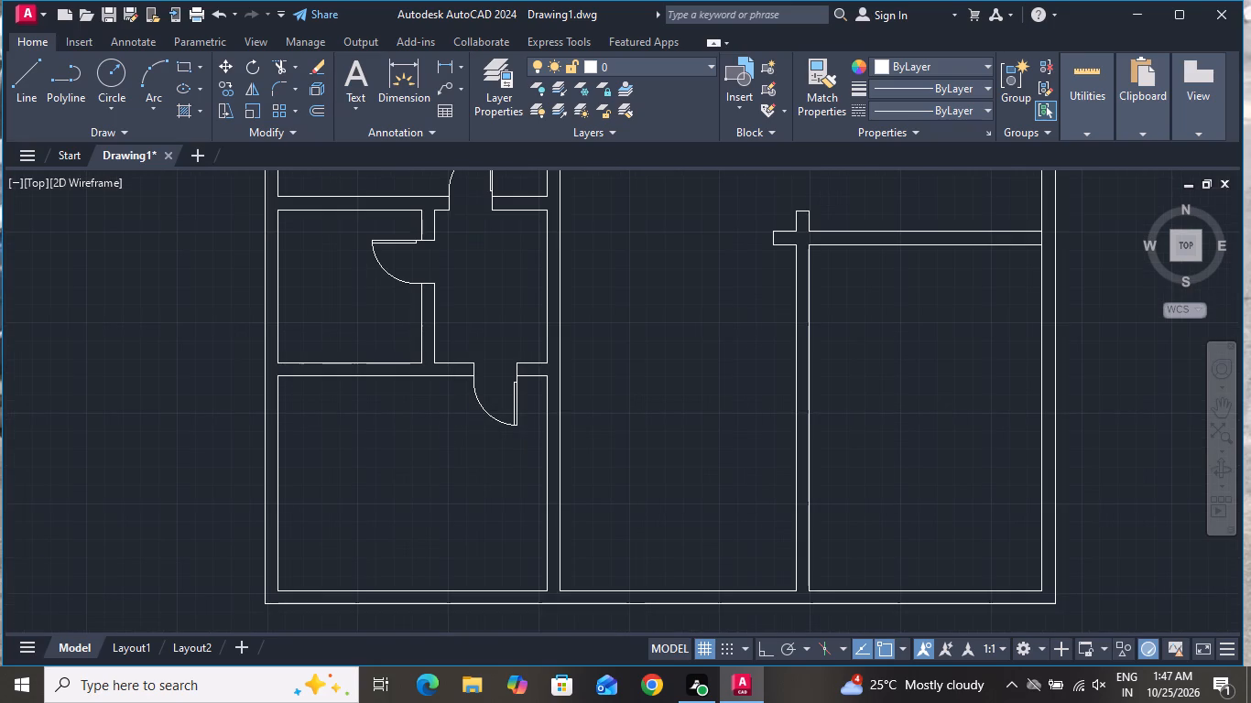
scroll(452, 410, "down", 1)
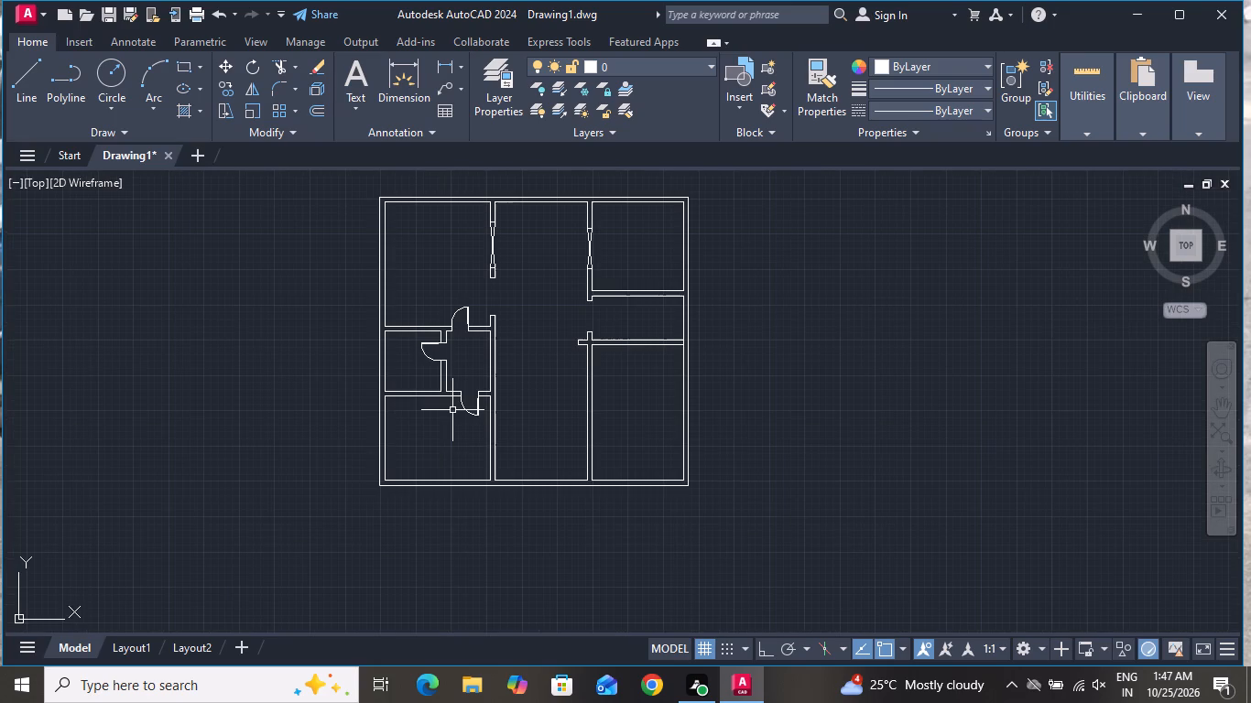
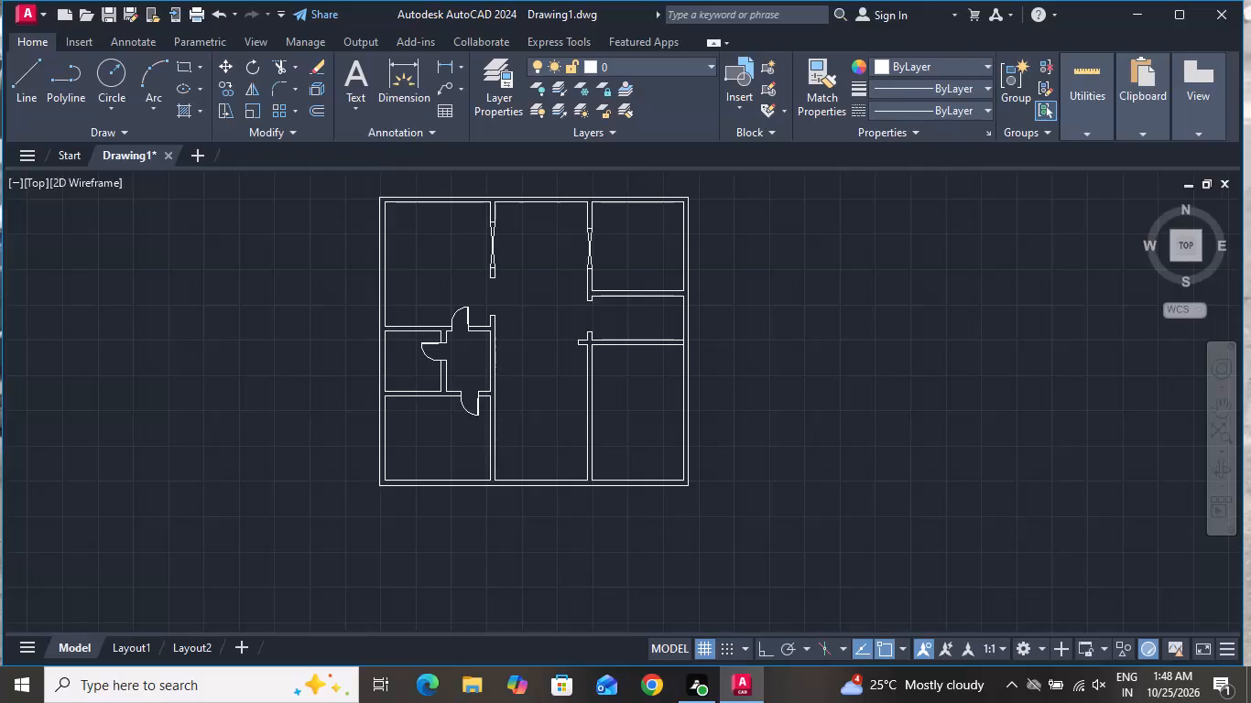
Draw a vertical line across the north exterior wall from the inner face's midpoint above the northwest room to the outer face.
scroll(593, 534, "down", 1)
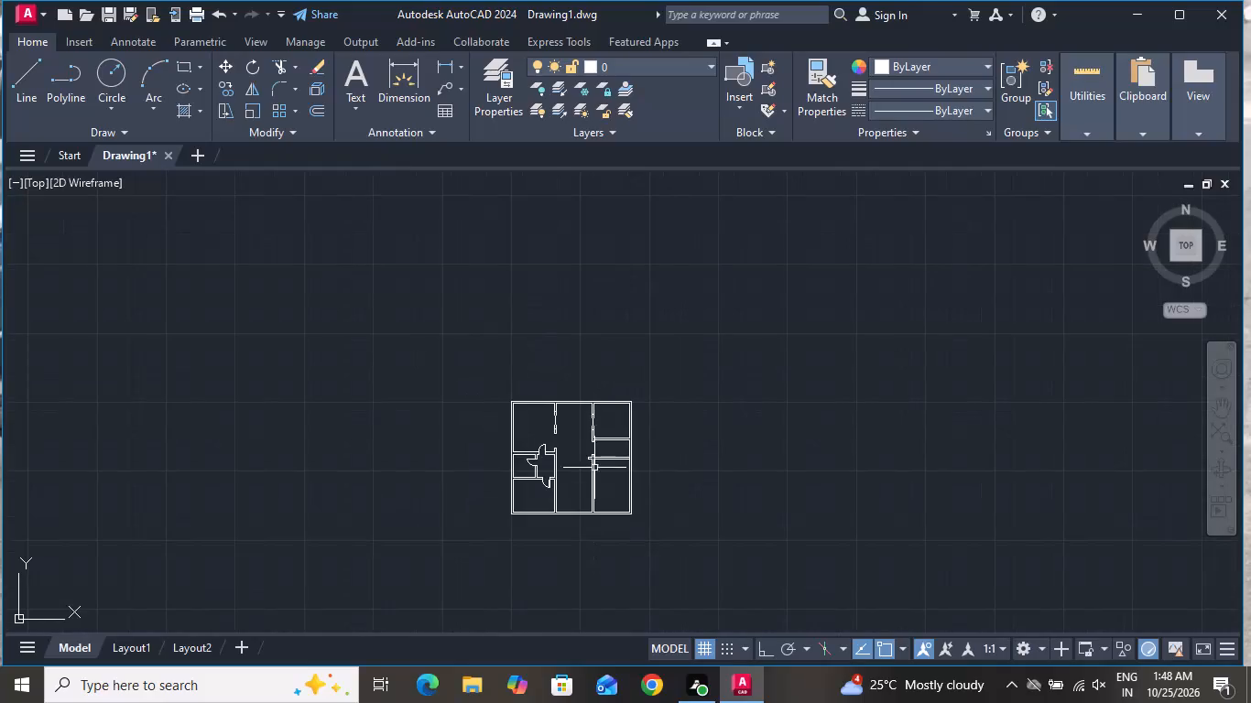
scroll(591, 369, "up", 3)
scroll(591, 368, "down", 1)
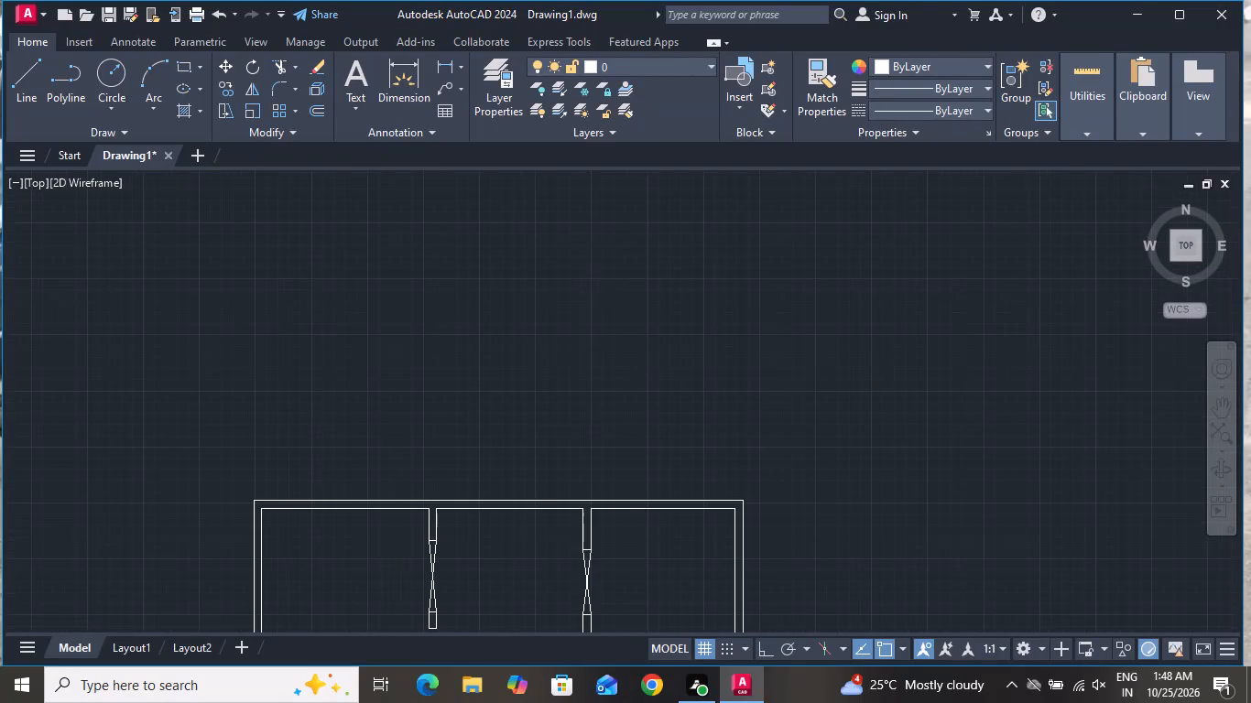
left_click(28, 72)
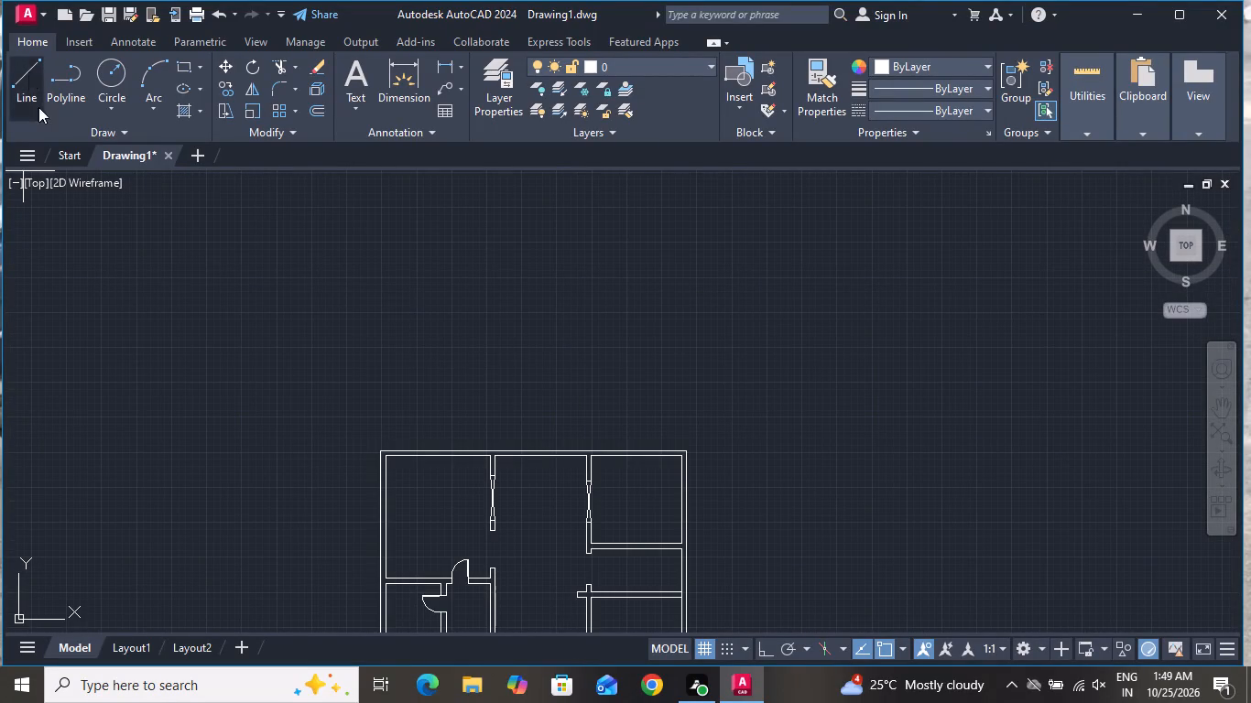
scroll(422, 438, "up", 2)
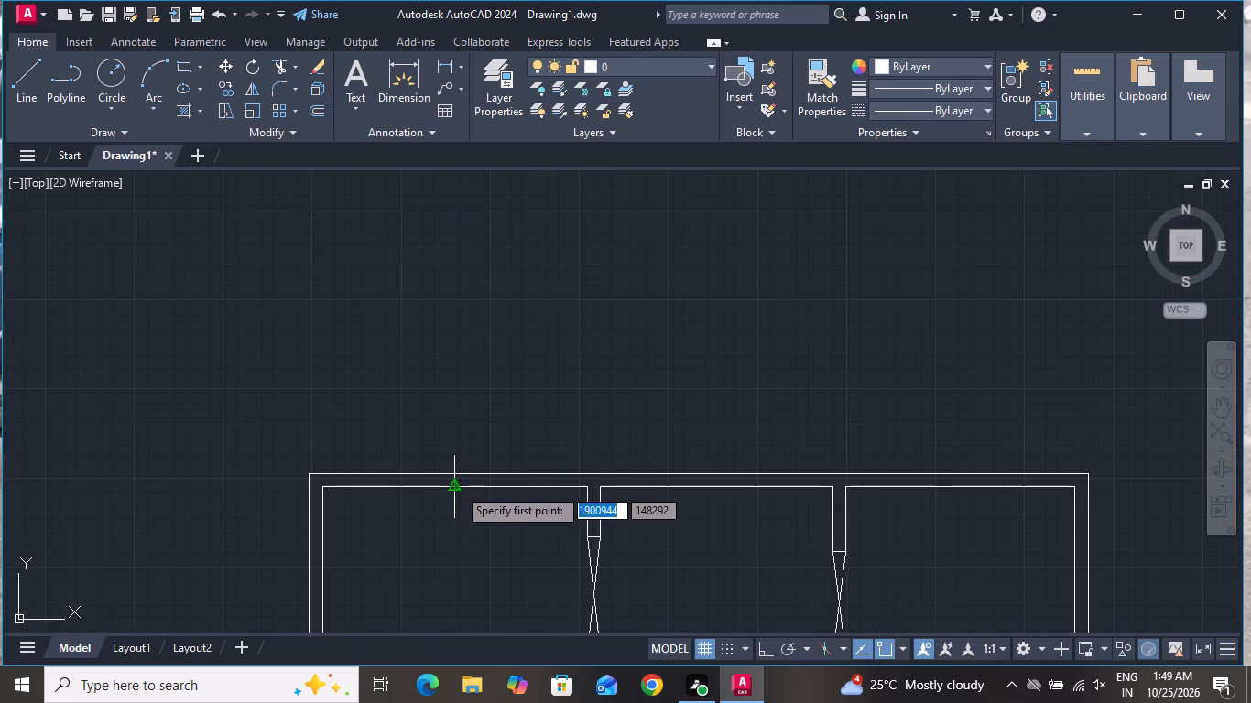
left_click(457, 487)
left_click(453, 472)
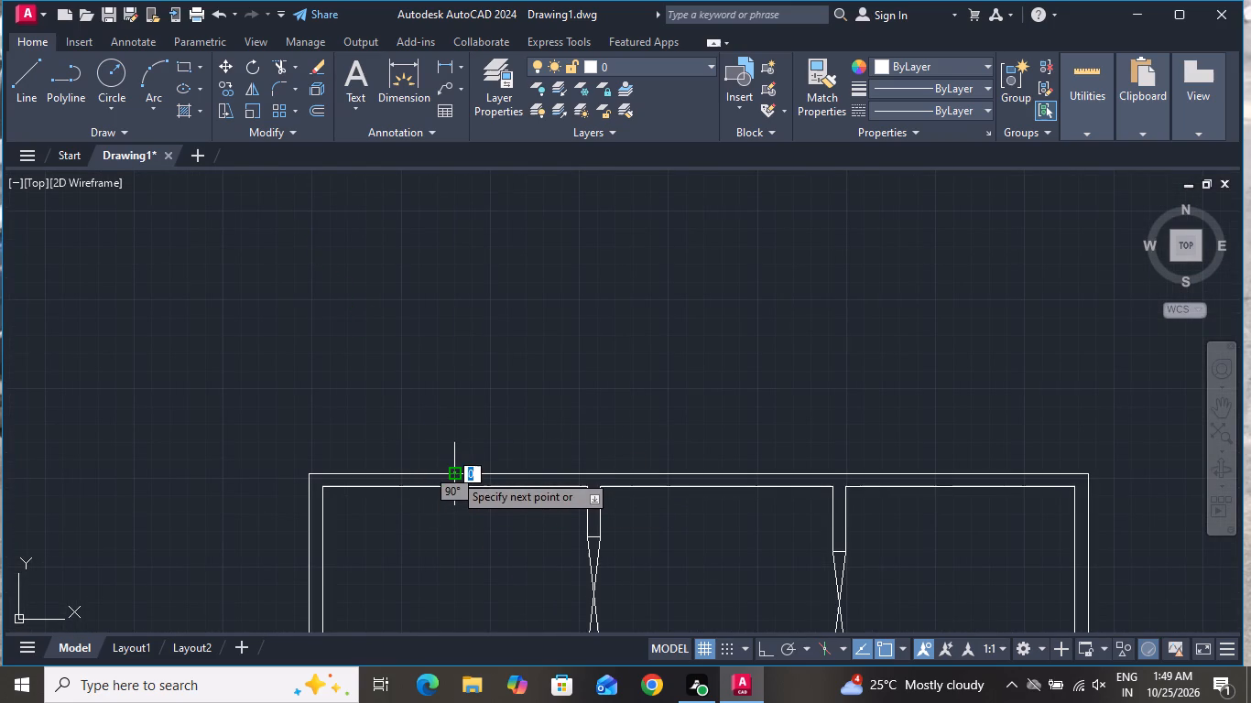
right_click(453, 473)
left_click(535, 296)
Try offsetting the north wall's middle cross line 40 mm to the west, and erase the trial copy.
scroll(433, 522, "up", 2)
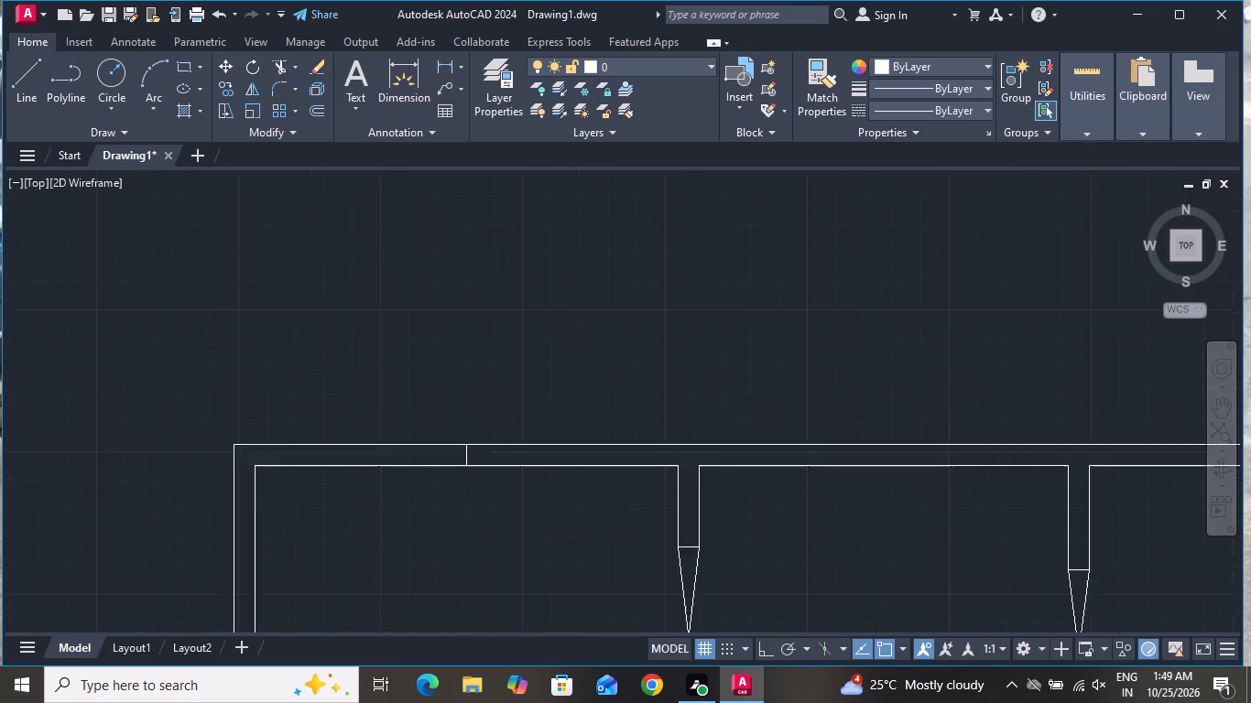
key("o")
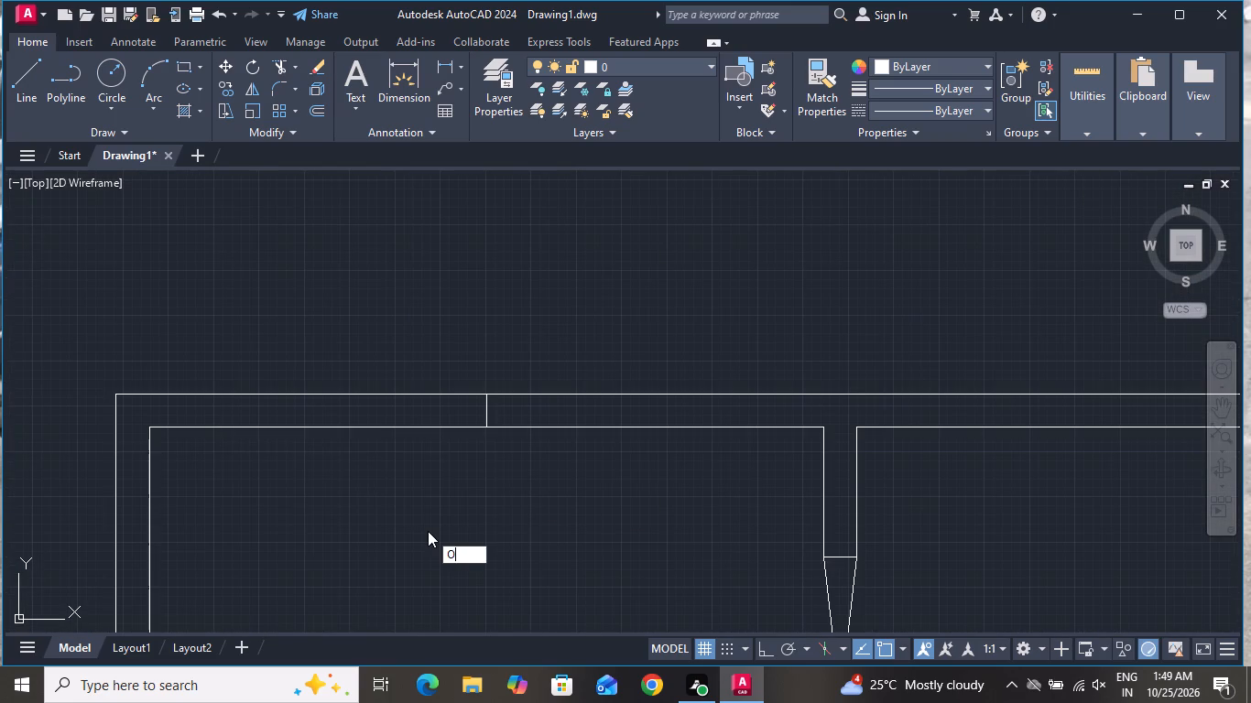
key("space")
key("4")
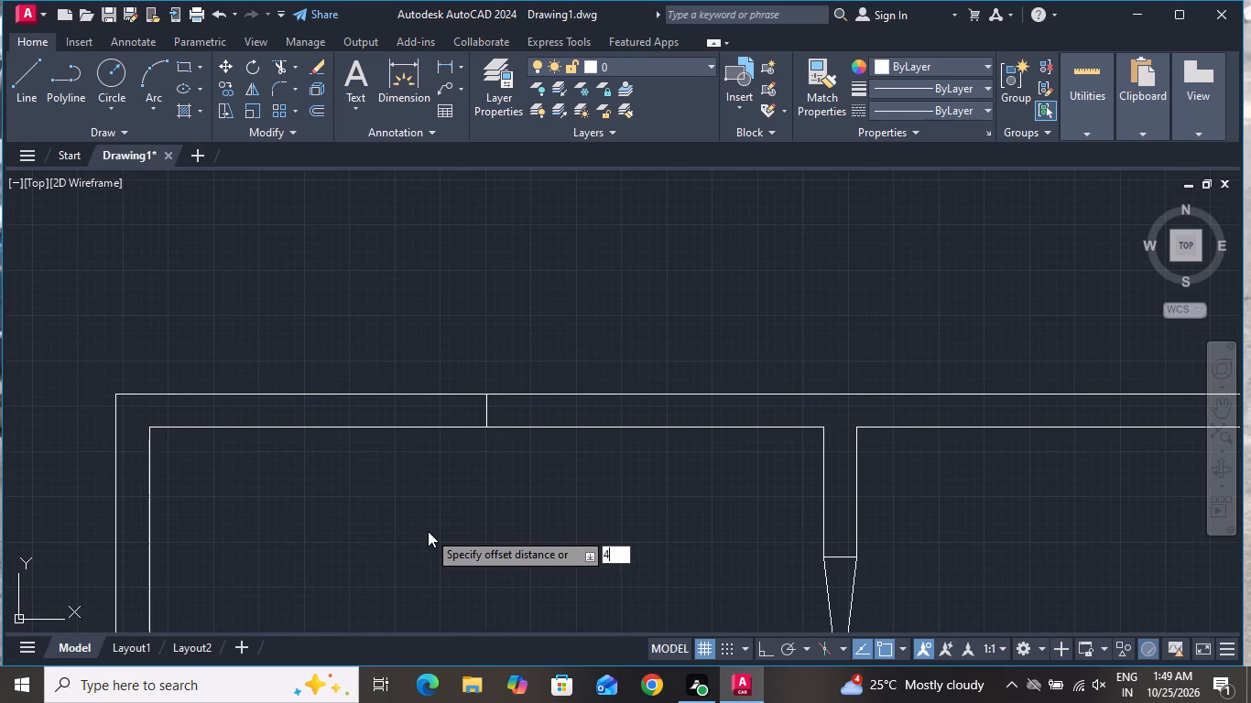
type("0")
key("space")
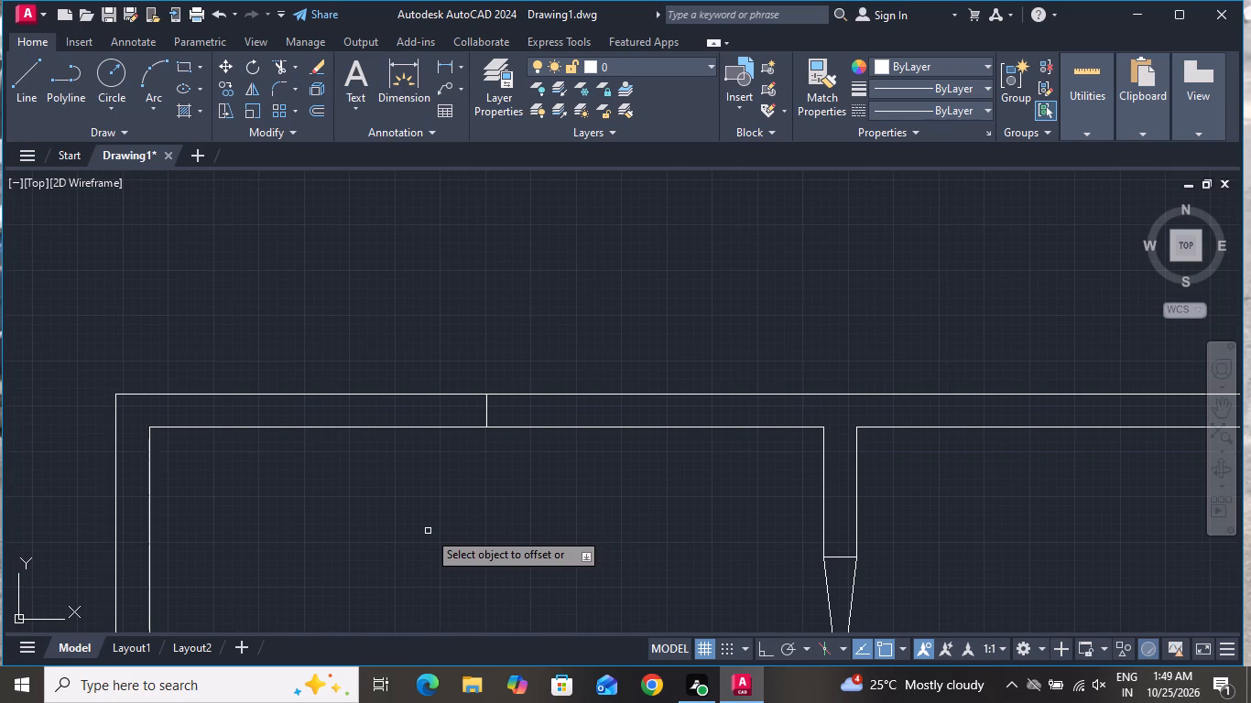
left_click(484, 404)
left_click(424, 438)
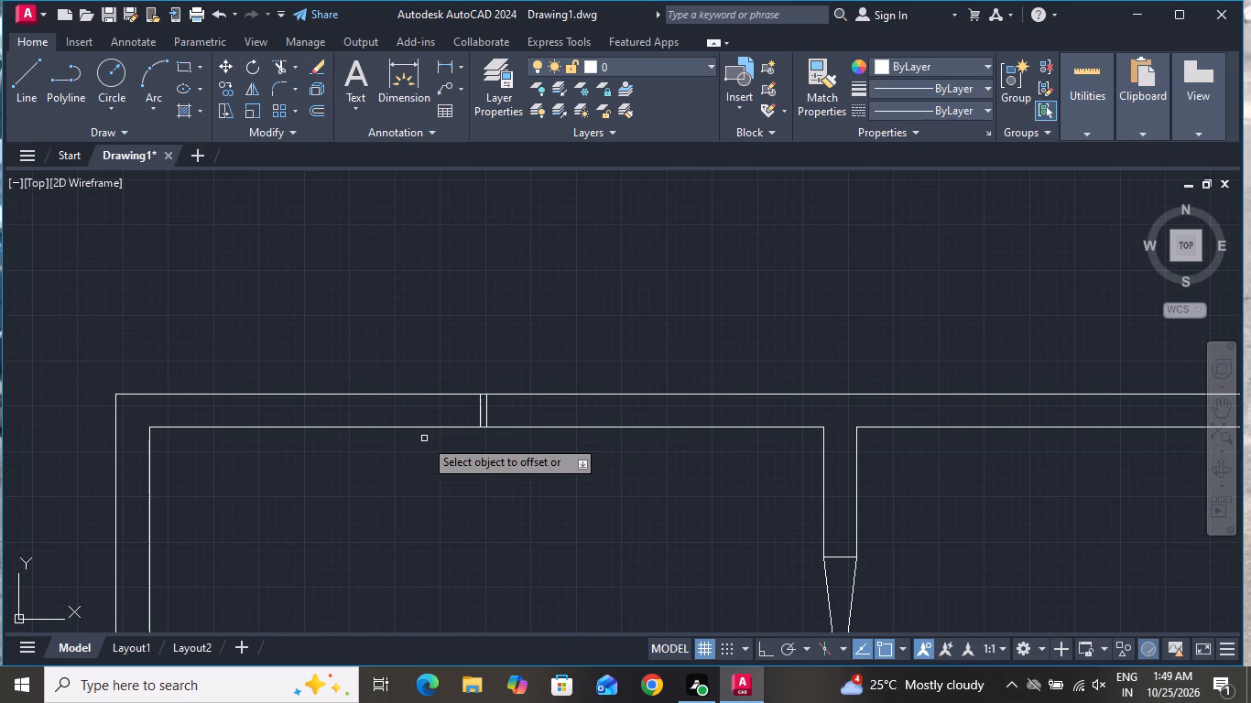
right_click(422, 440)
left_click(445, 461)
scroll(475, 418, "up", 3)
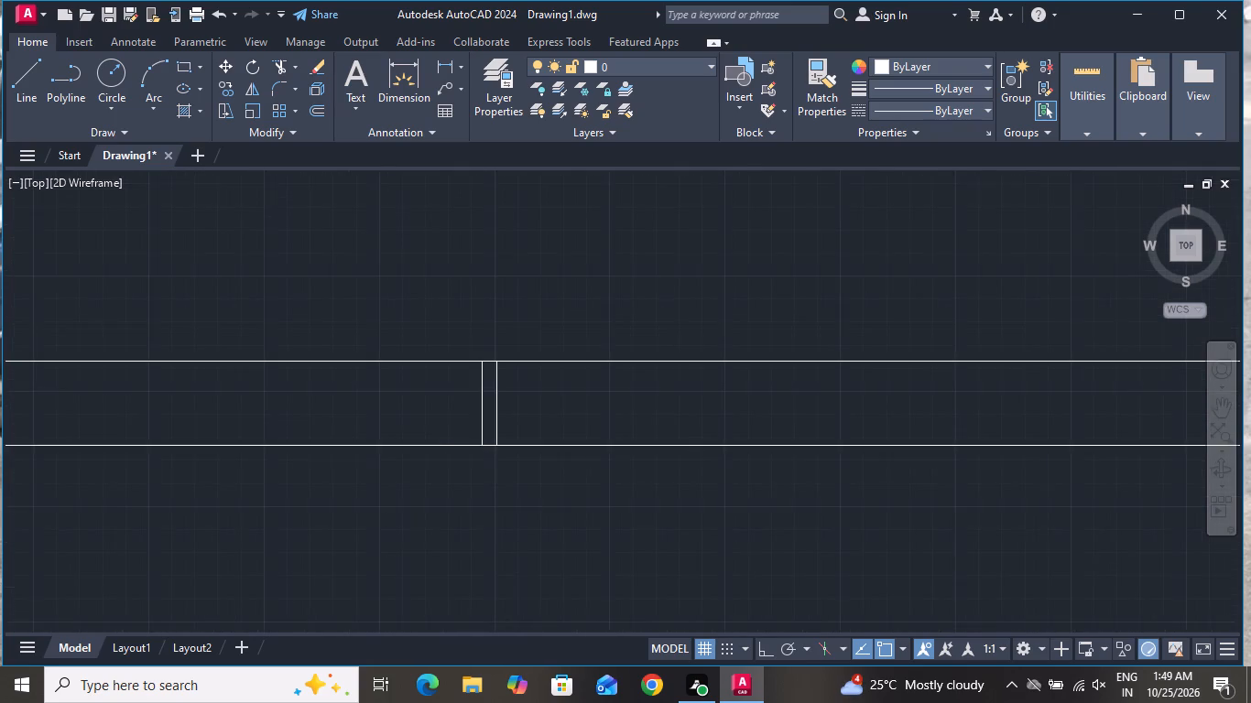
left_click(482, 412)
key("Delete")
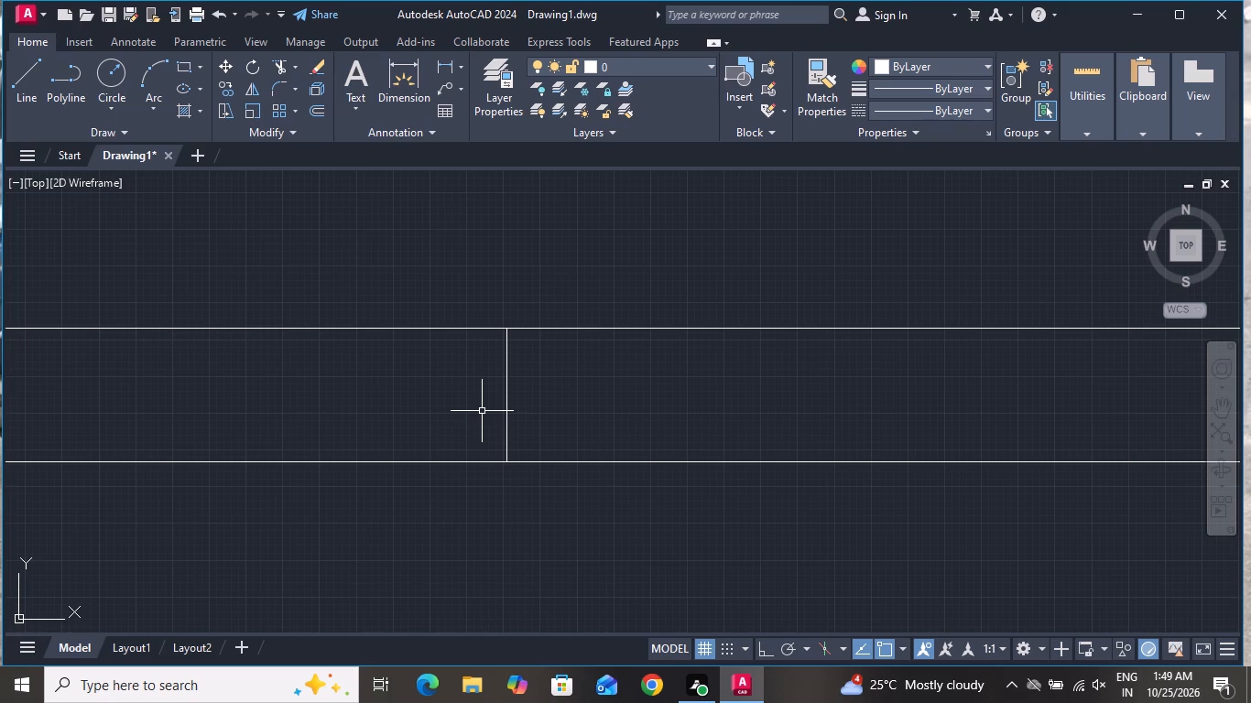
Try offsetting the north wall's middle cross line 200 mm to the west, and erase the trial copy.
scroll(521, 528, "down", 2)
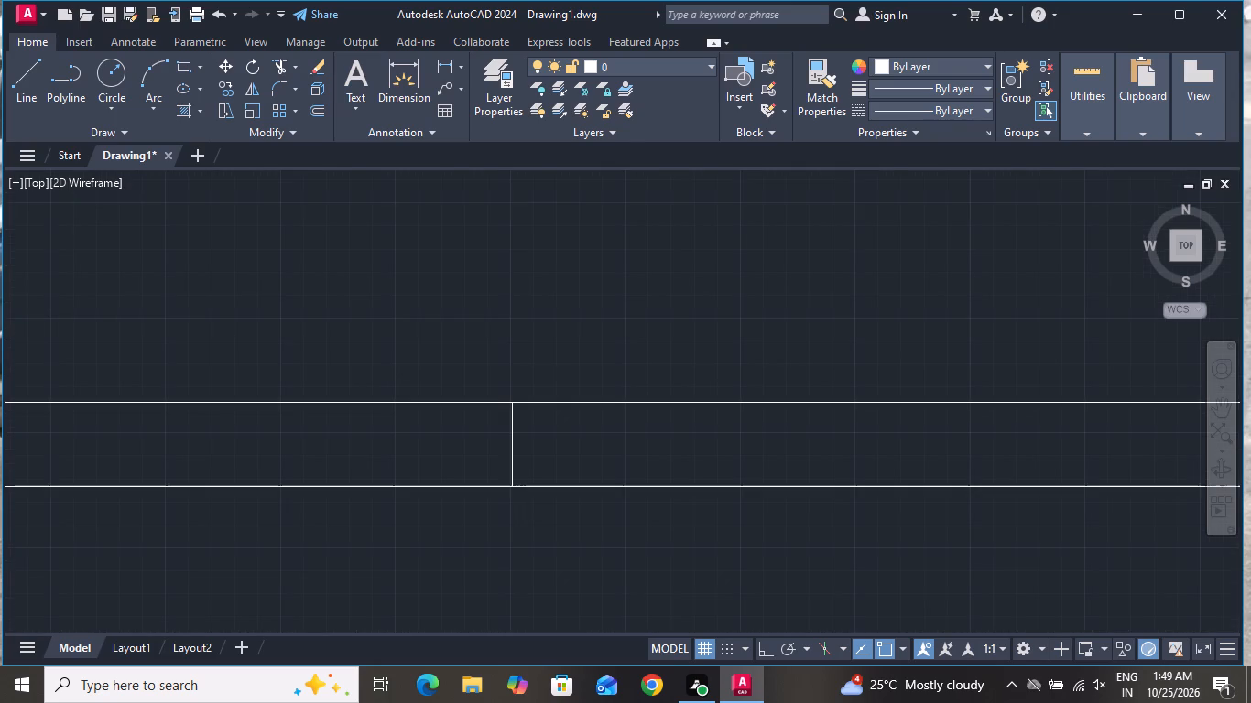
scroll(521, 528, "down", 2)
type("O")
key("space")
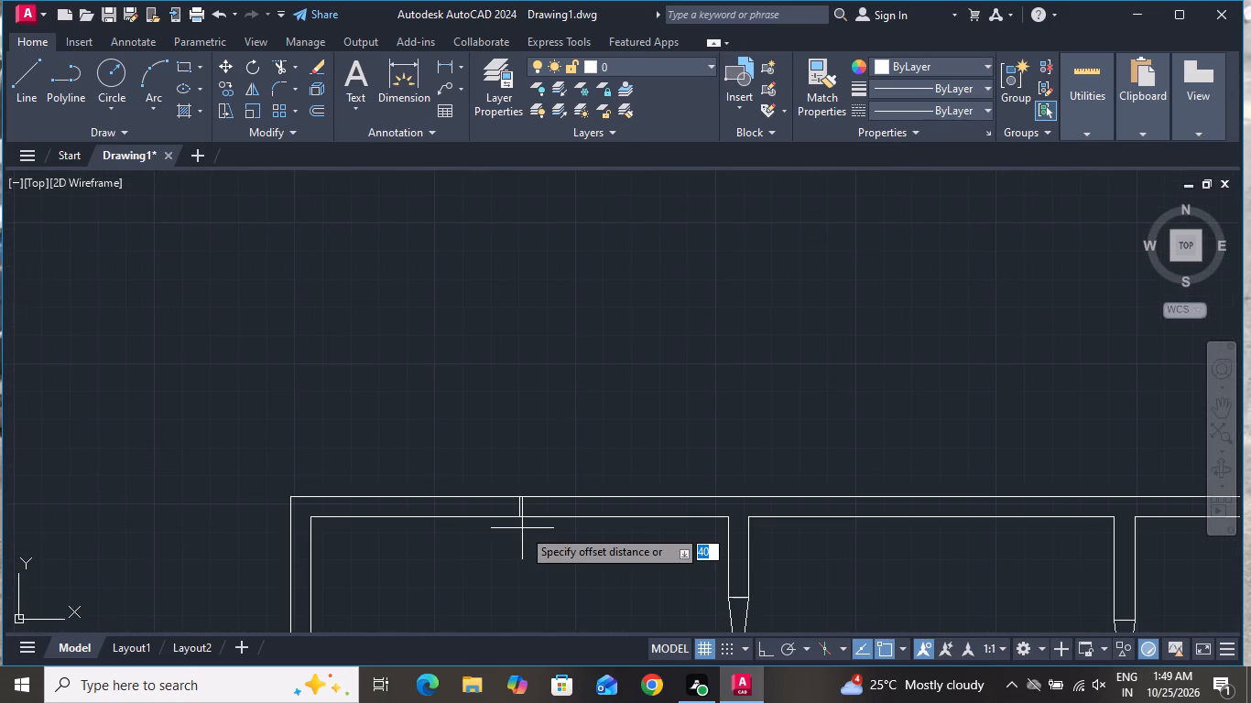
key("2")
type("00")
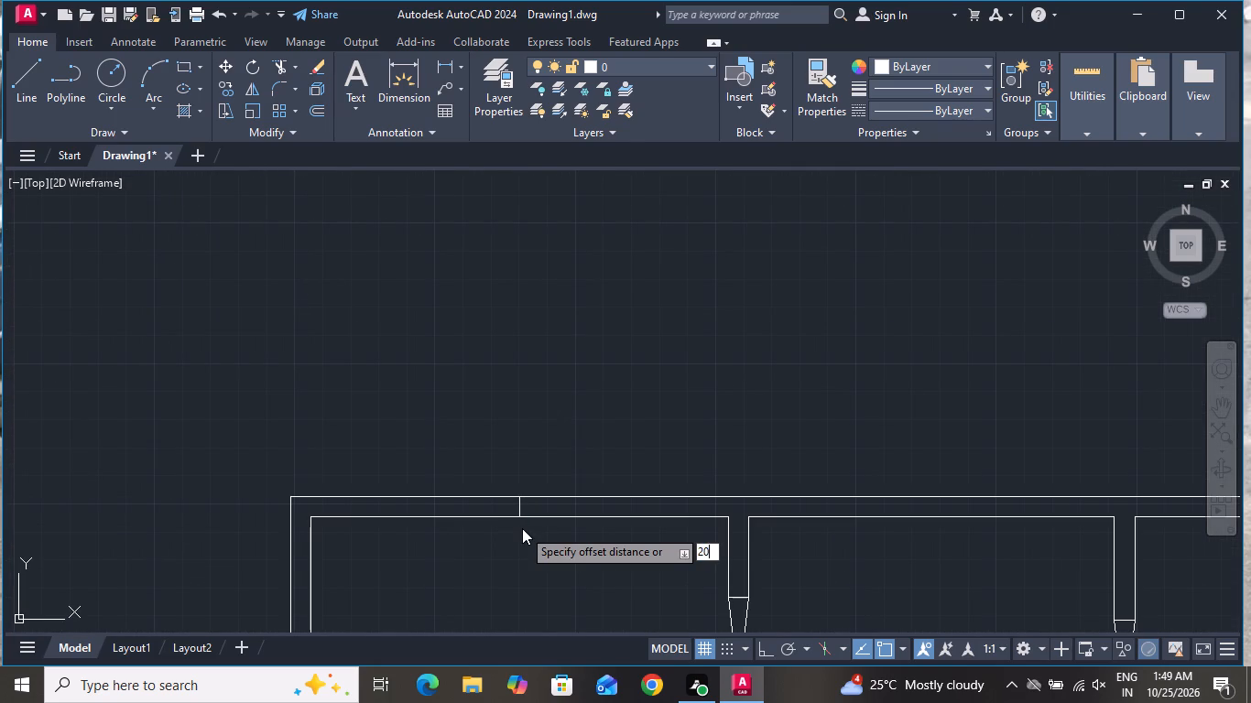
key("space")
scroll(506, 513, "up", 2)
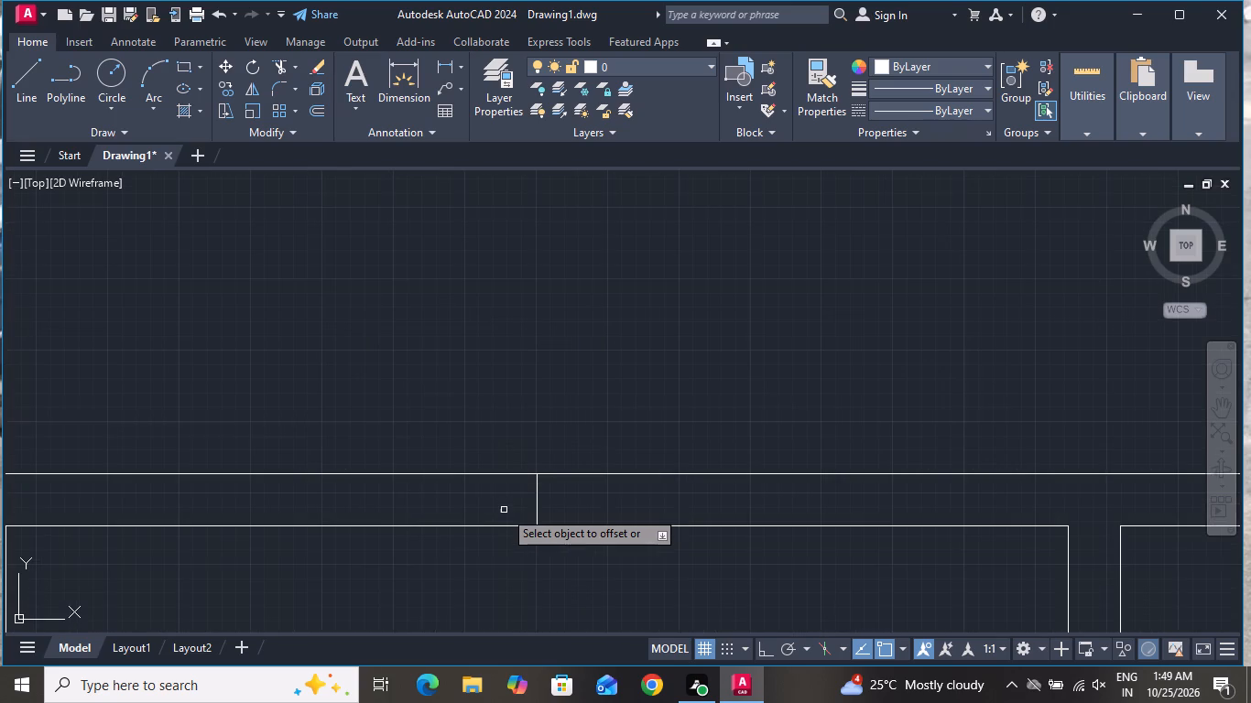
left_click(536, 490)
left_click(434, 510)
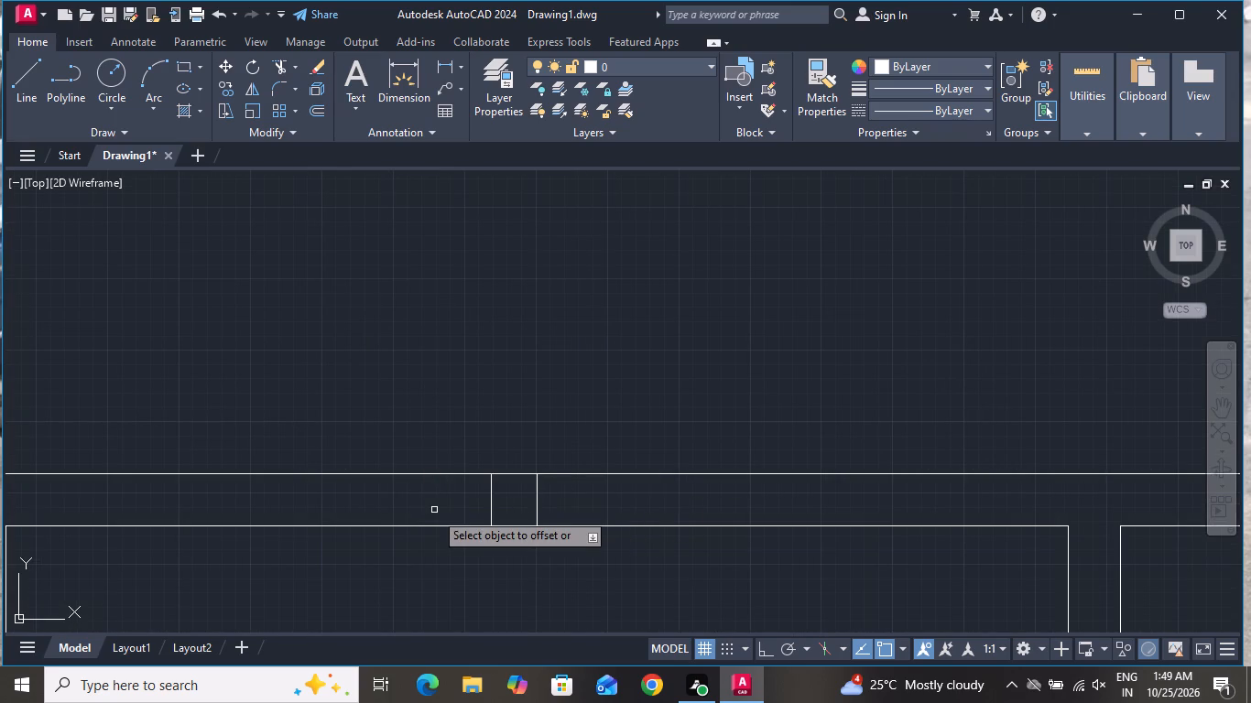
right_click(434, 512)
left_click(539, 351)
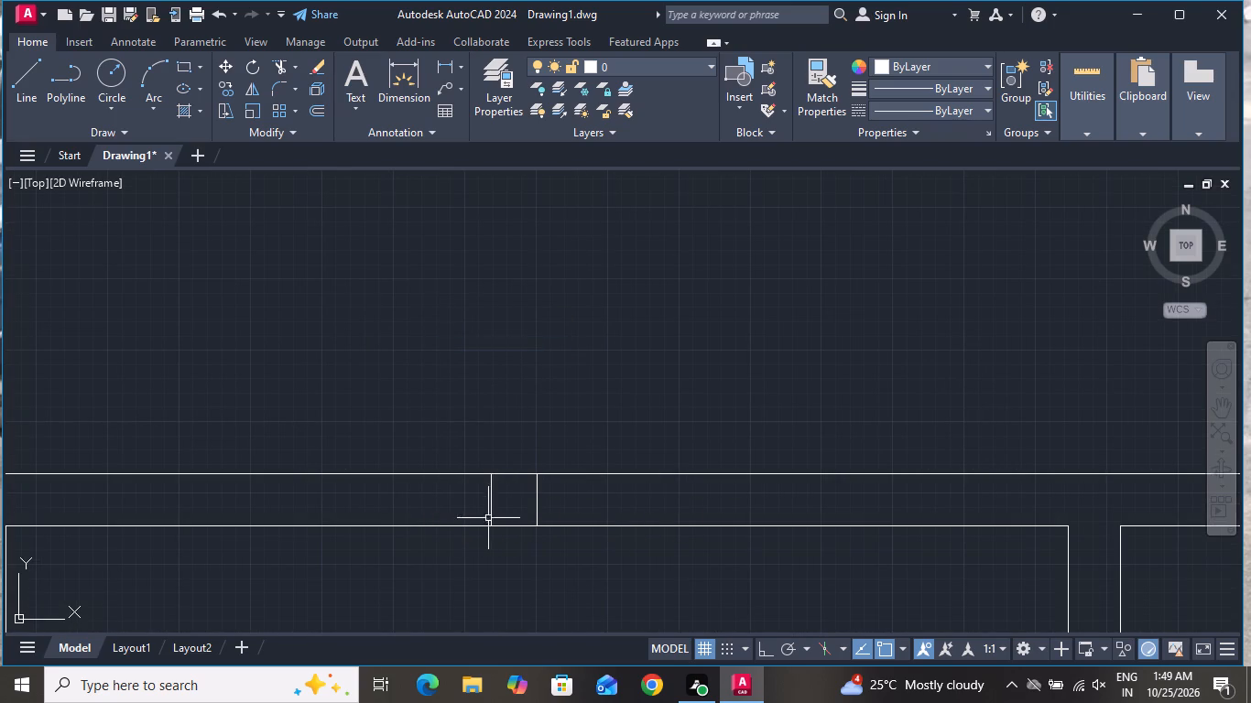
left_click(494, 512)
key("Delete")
Draw a vertical line from the outer to the inner face of the north wall, west of the middle cross line.
left_click(16, 81)
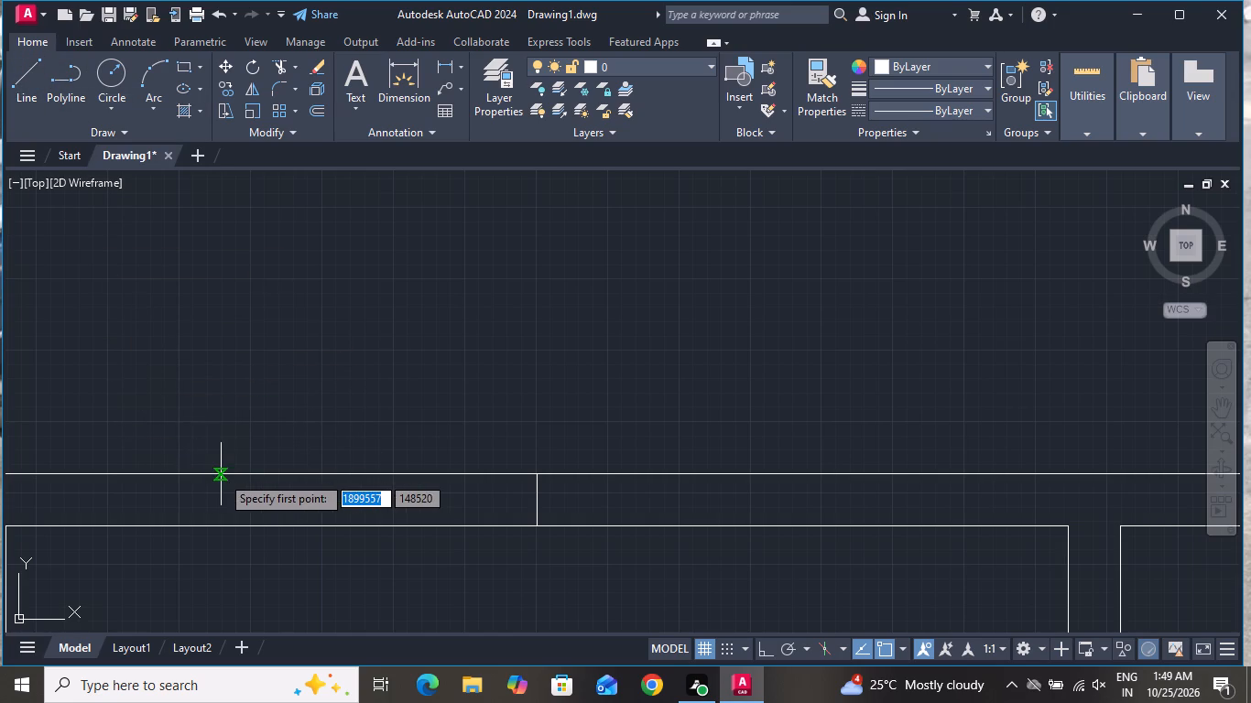
left_click(244, 474)
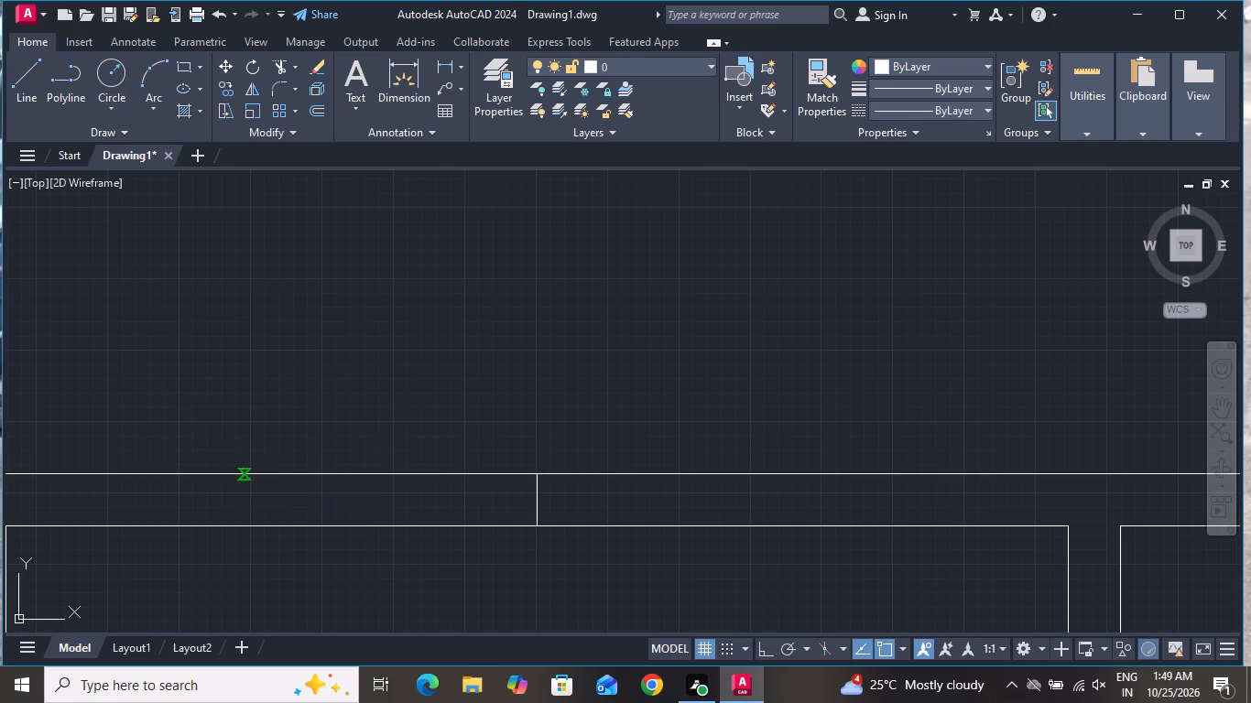
left_click(241, 525)
right_click(241, 527)
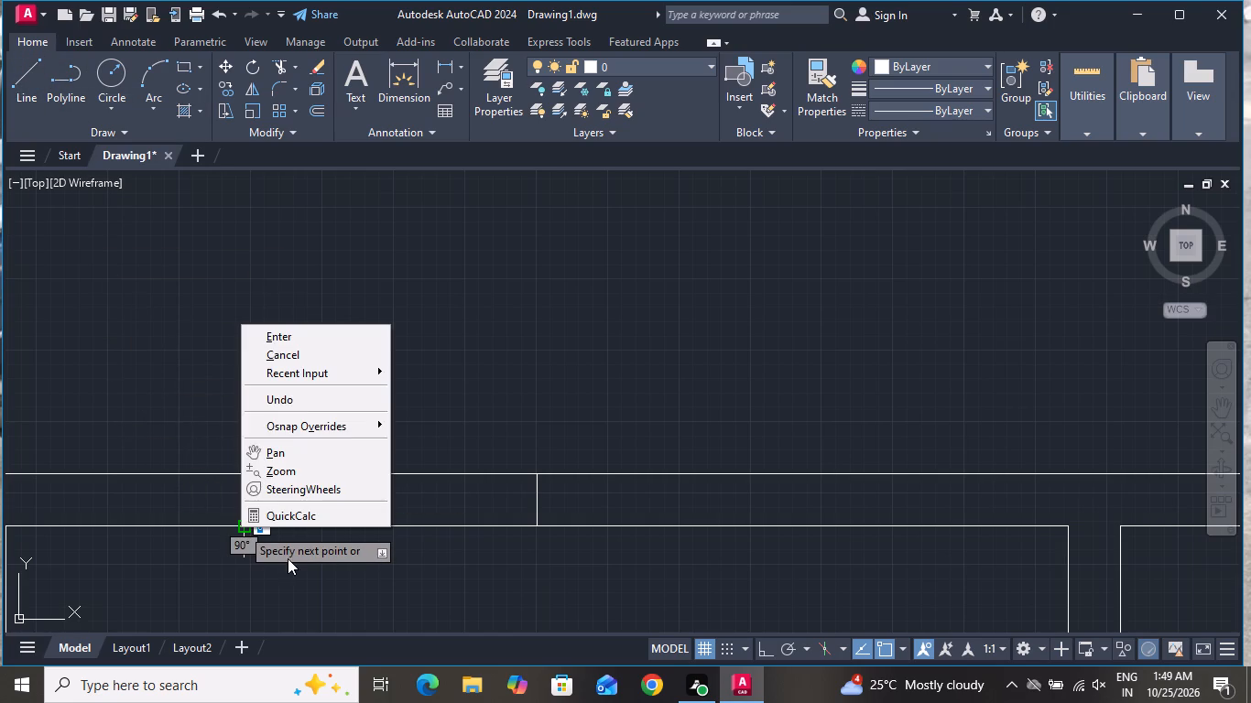
left_click(306, 341)
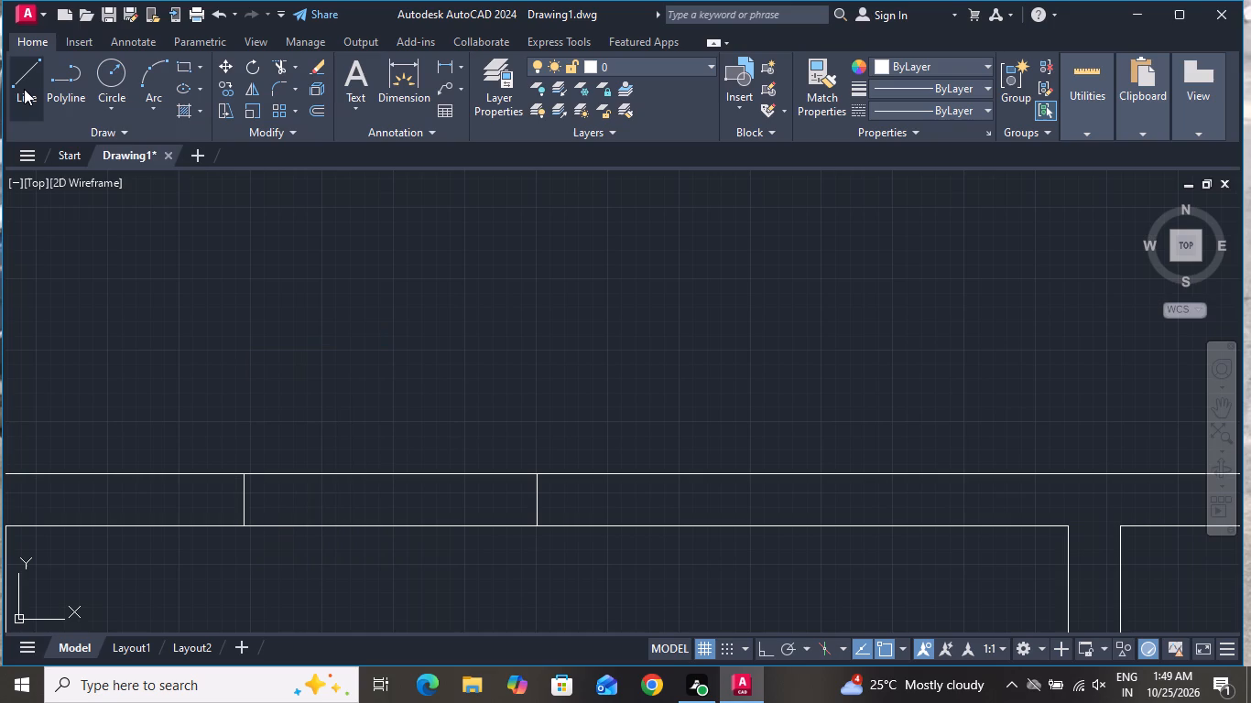
Draw a matching vertical line across the north wall, a similar distance east of the middle cross line.
left_click(31, 88)
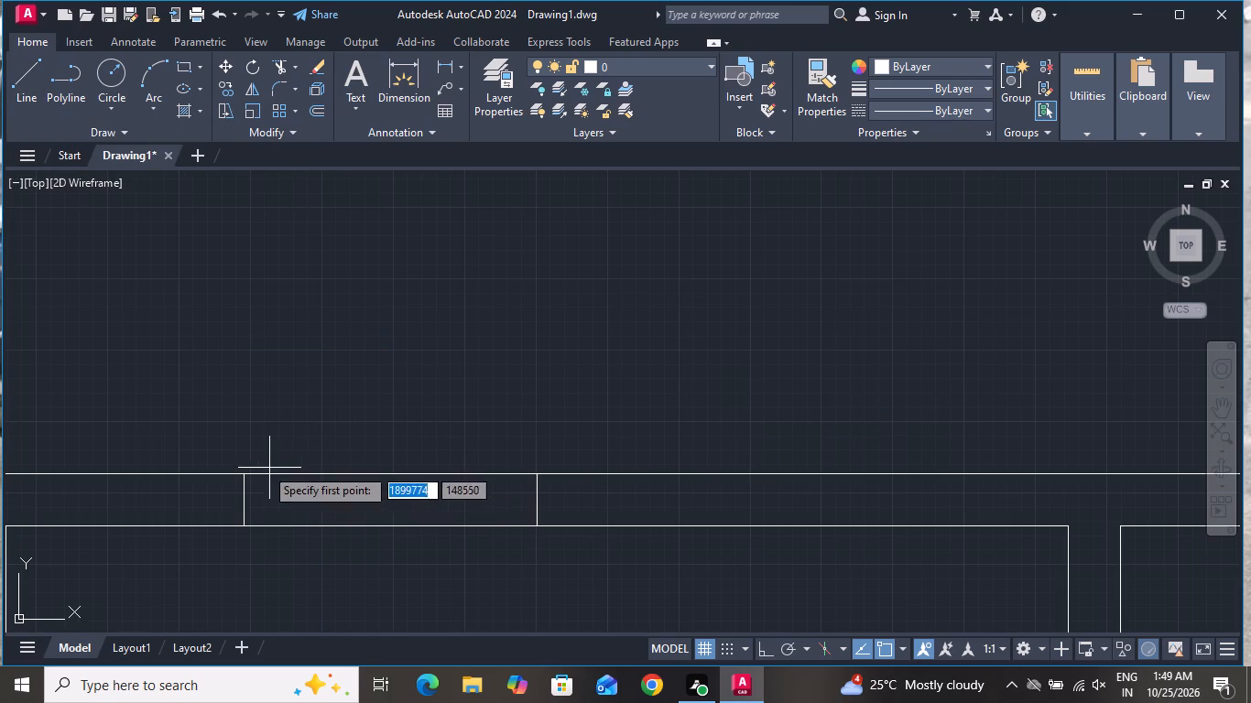
left_click(821, 472)
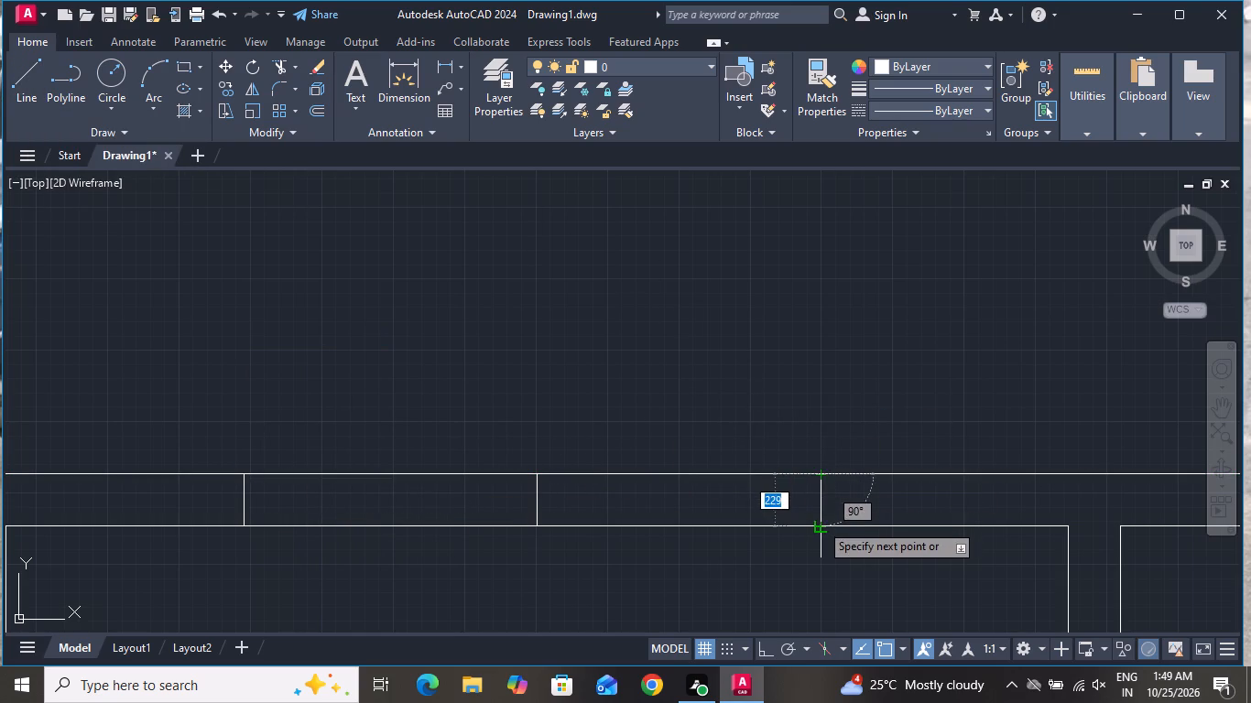
left_click(820, 523)
right_click(810, 533)
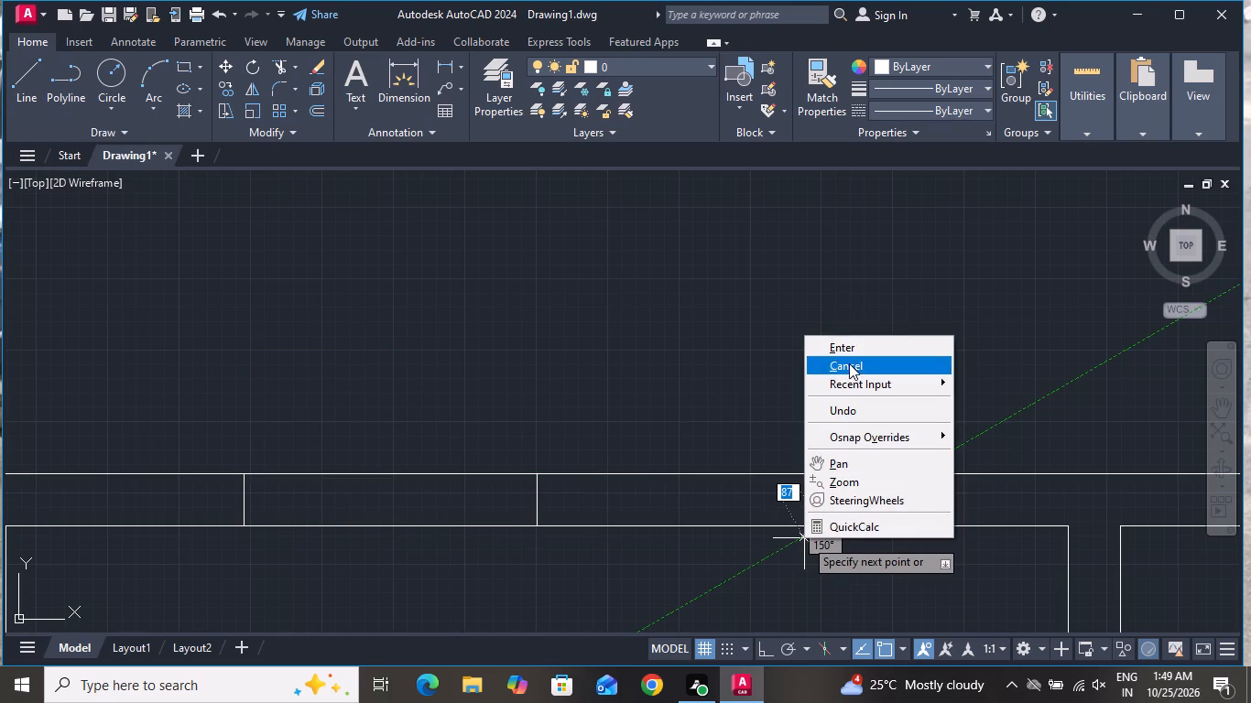
left_click(849, 363)
Draw another vertical line across the north wall, close to the east side of the westernmost cross line.
left_click(7, 80)
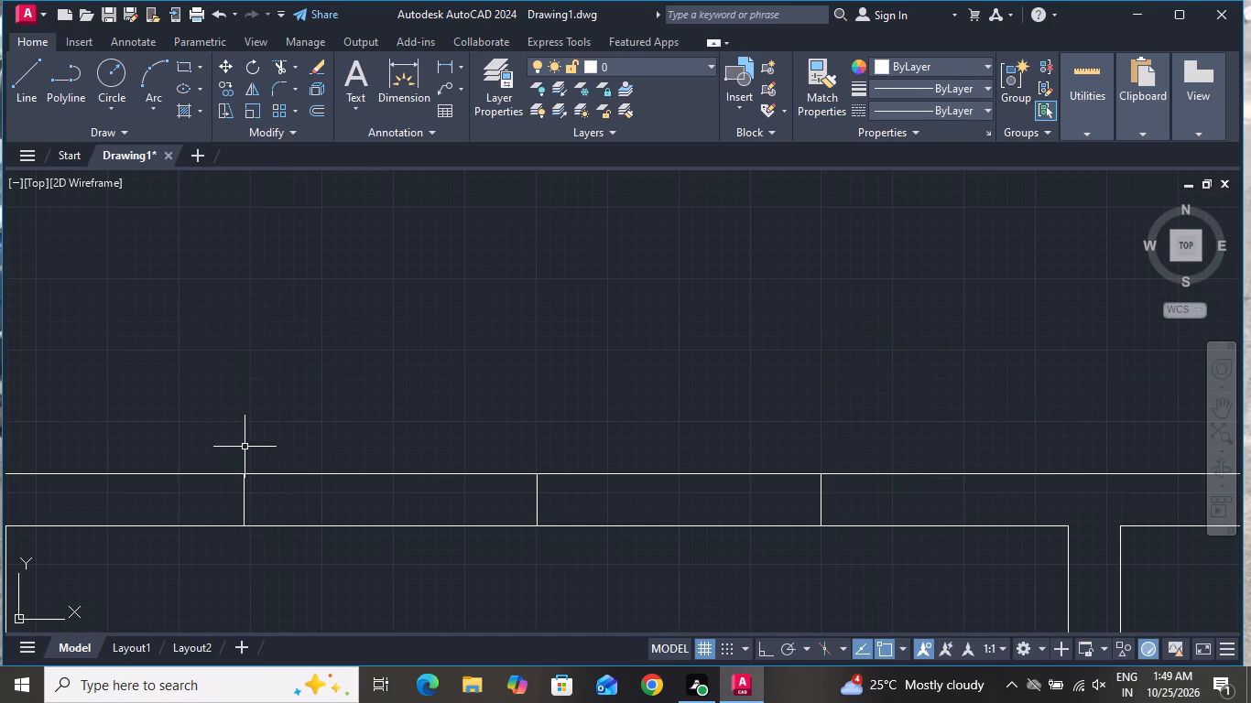
left_click(27, 62)
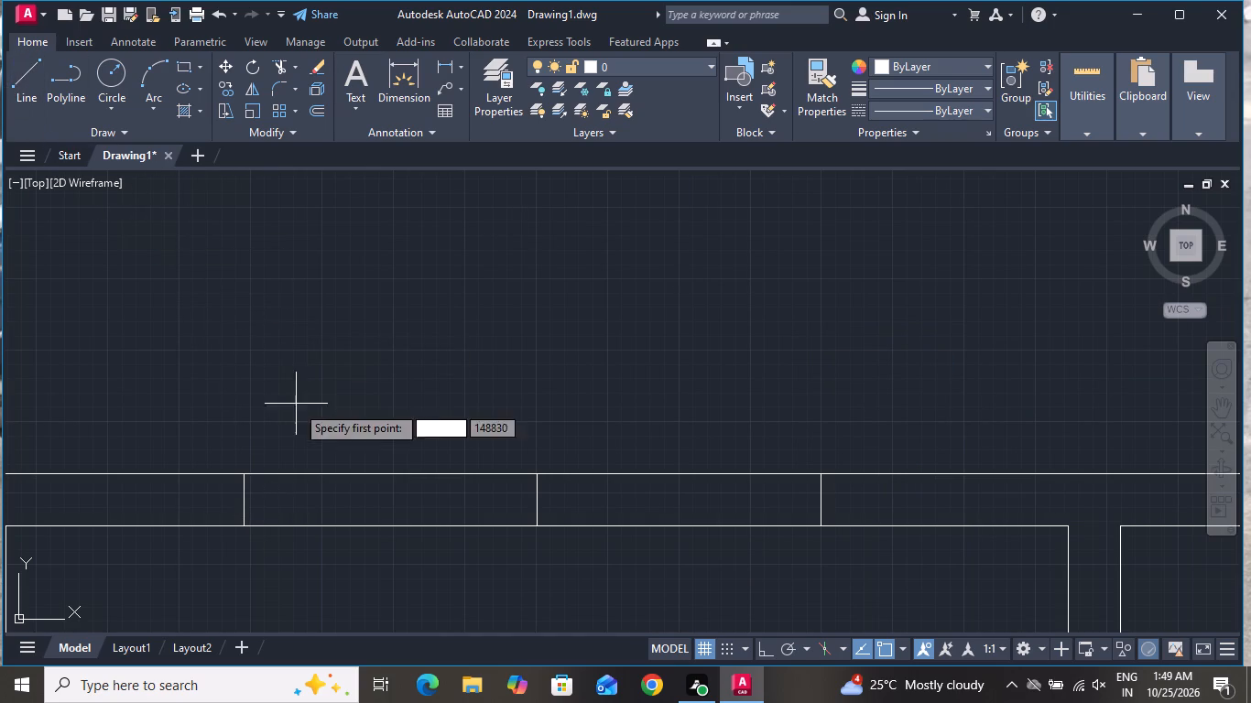
scroll(369, 546, "up", 1)
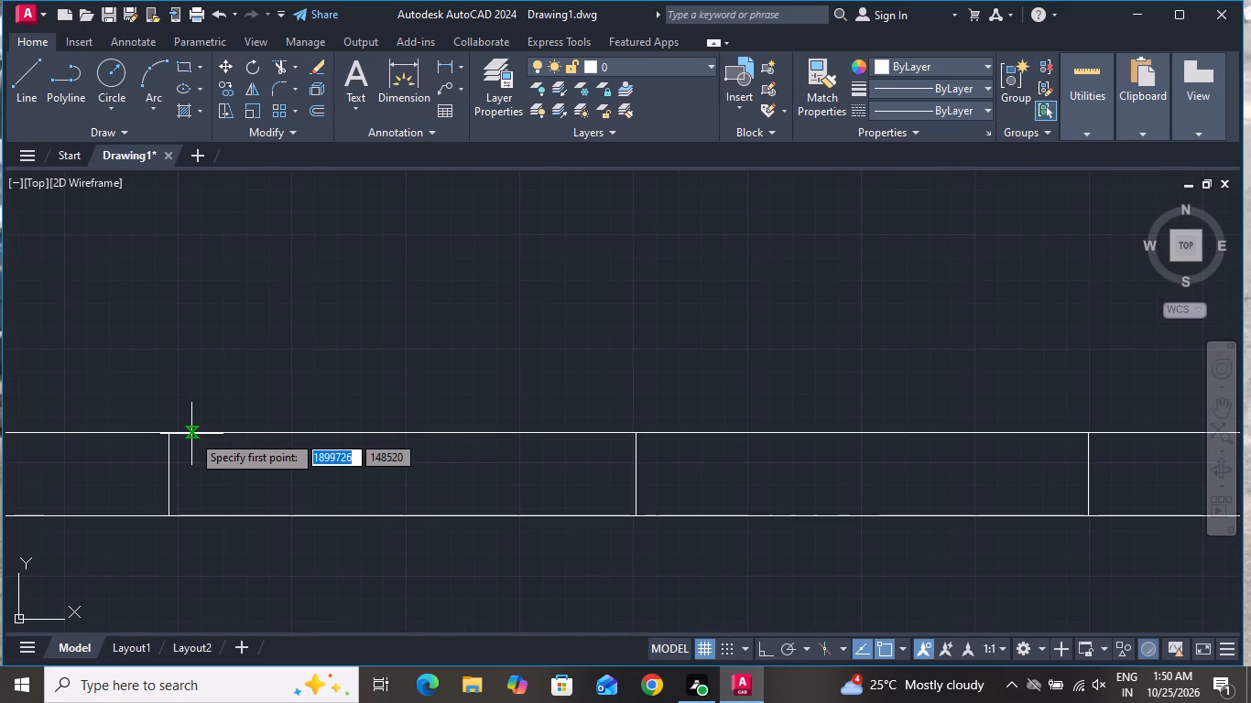
left_click(192, 434)
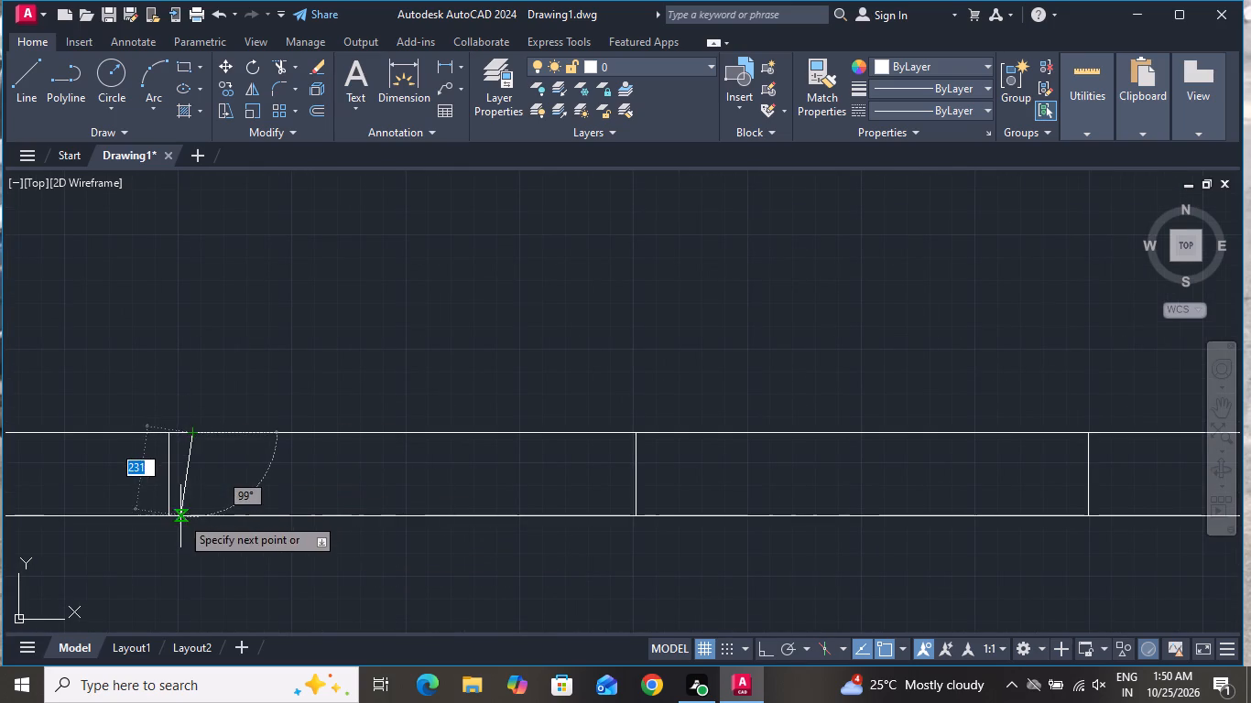
left_click(189, 515)
right_click_drag(198, 514, 189, 527)
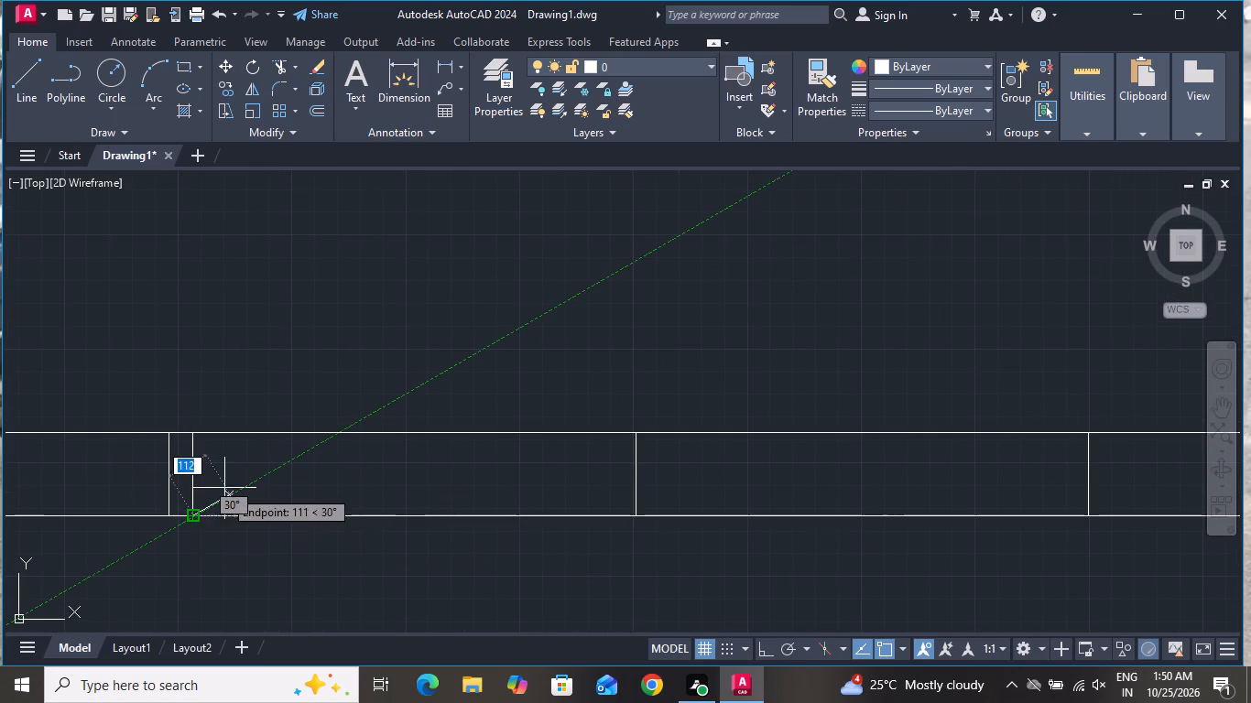
right_click(225, 489)
left_click(300, 310)
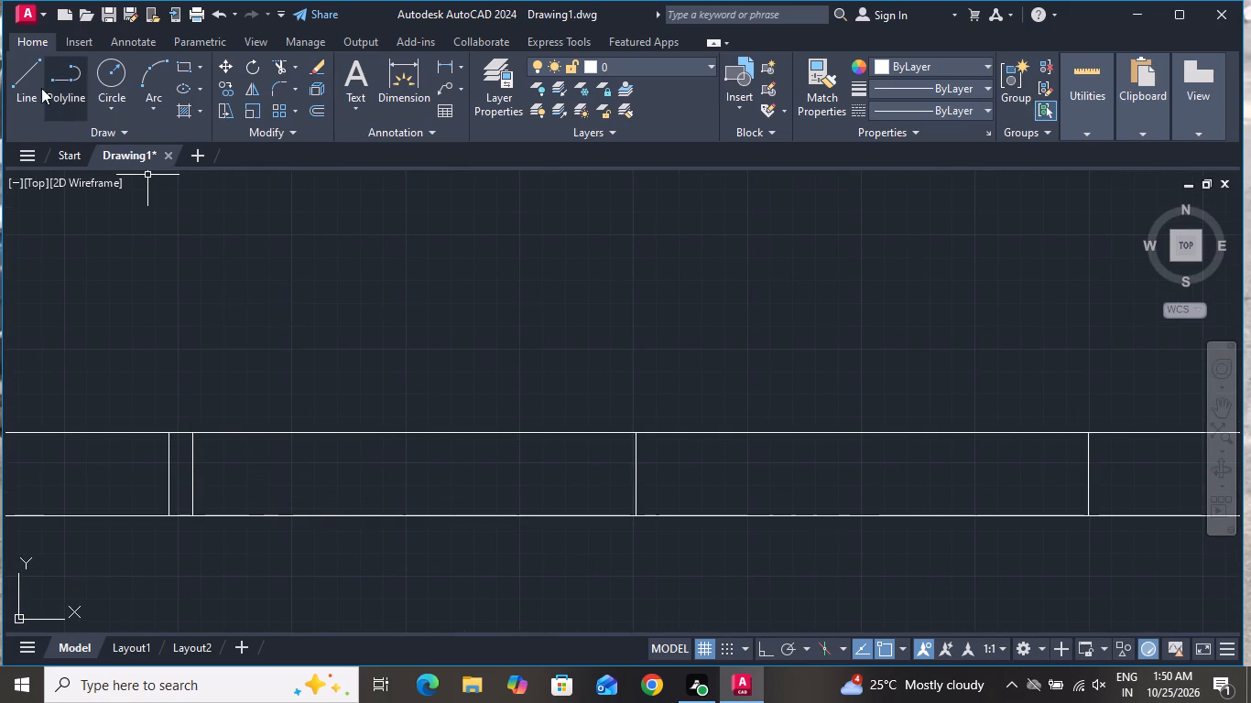
Draw a vertical line about 229 mm long across the north wall, close to the west side of the easternmost cross line.
left_click(24, 73)
scroll(71, 322, "down", 1)
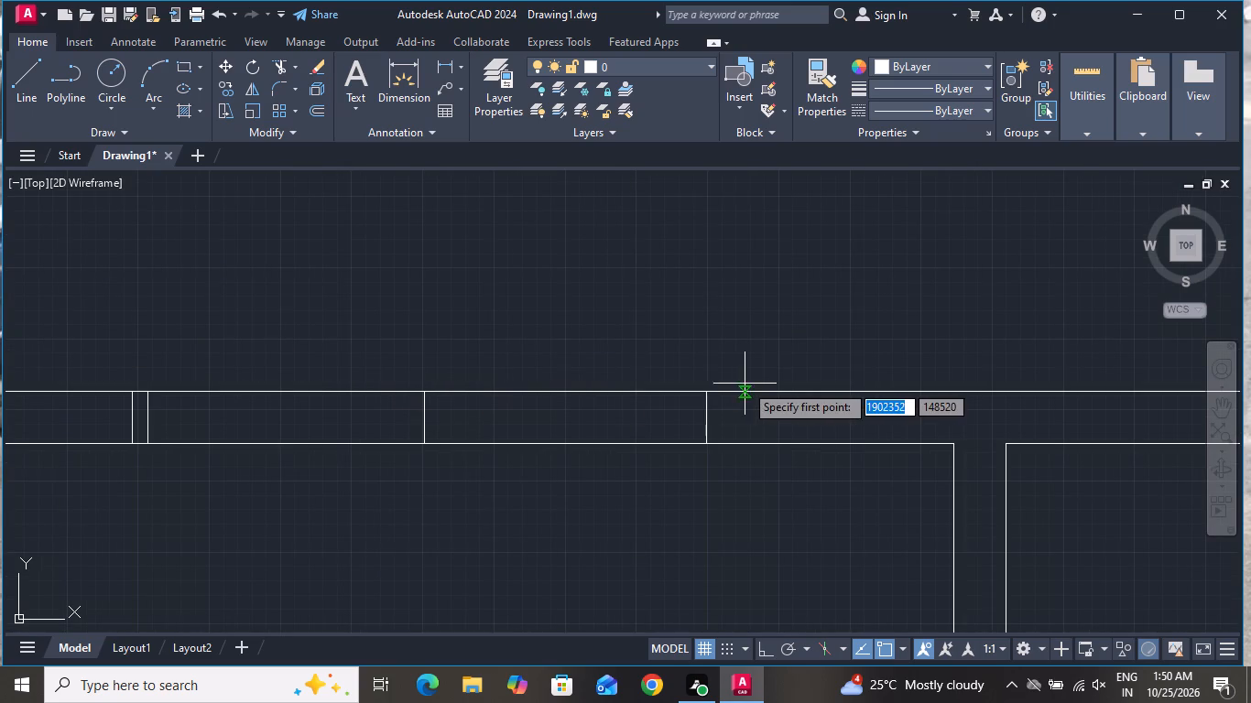
scroll(716, 393, "up", 1)
scroll(716, 395, "down", 2)
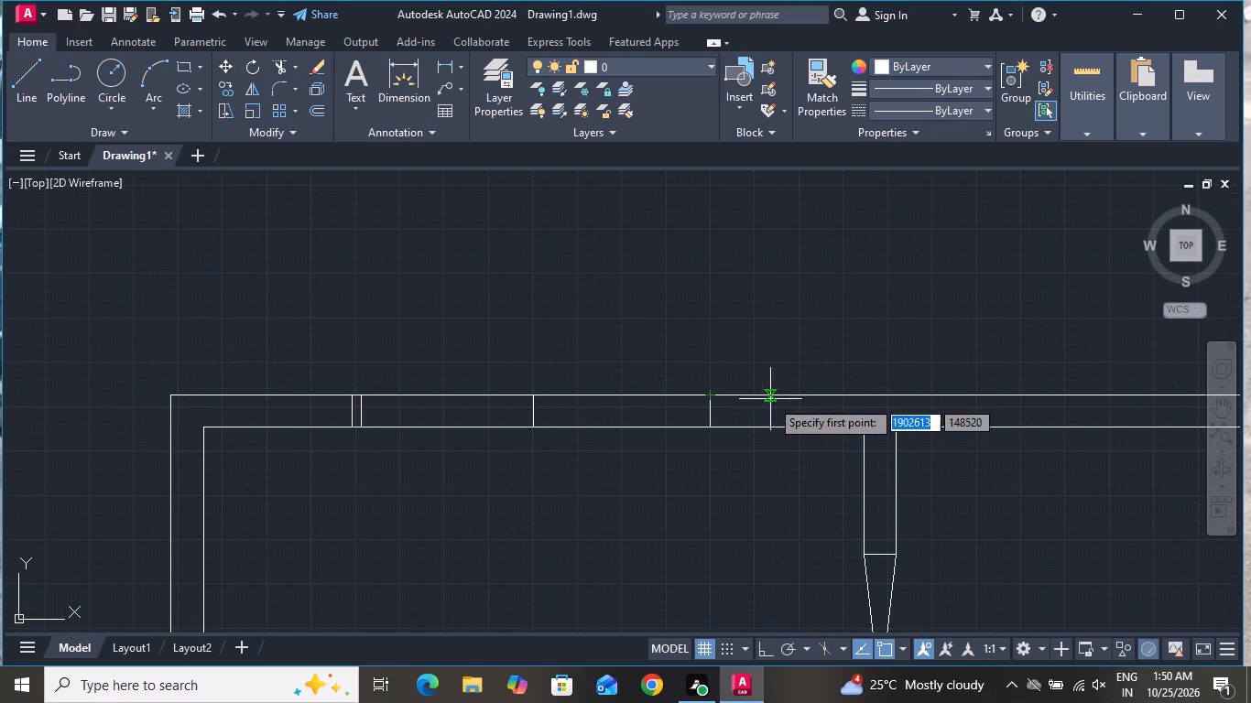
scroll(734, 442, "up", 2)
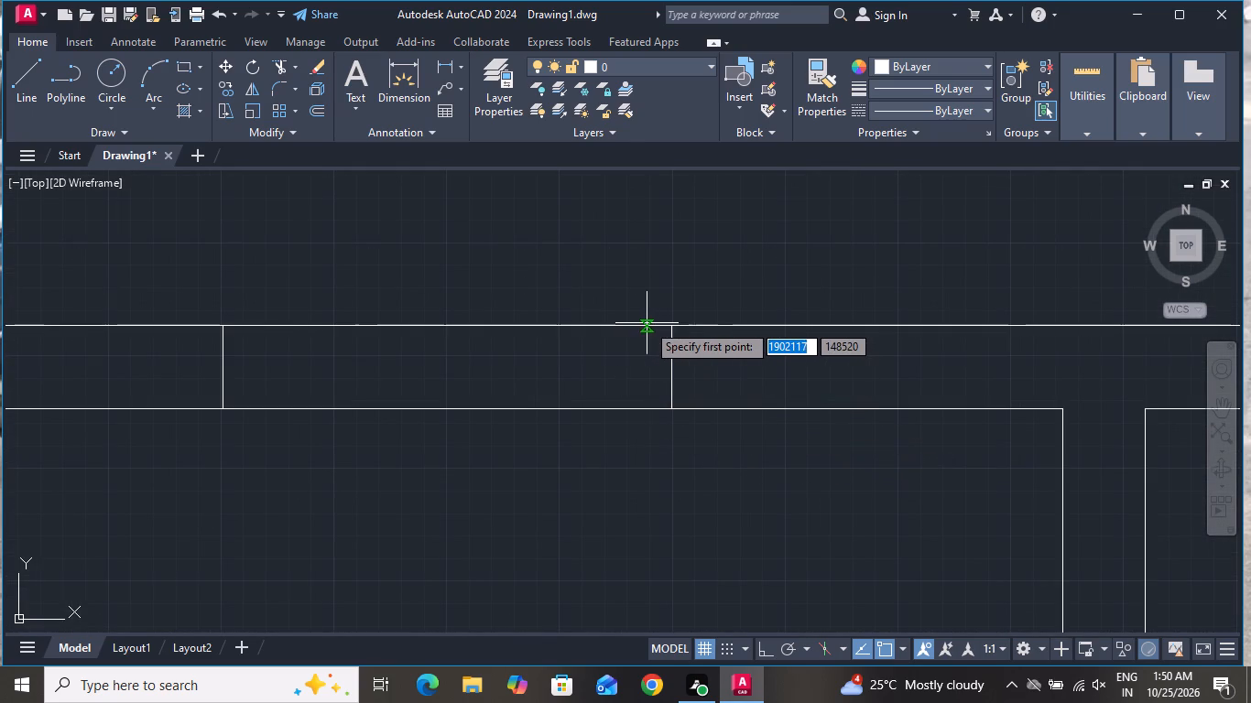
left_click(647, 325)
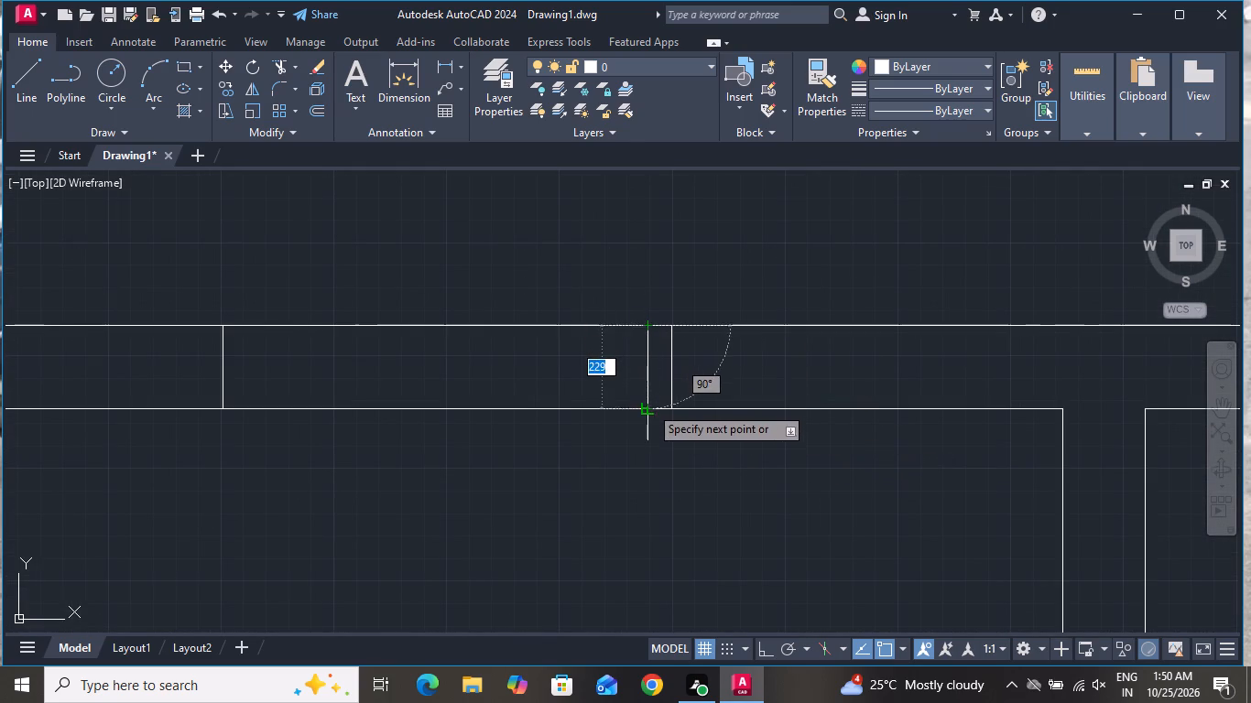
left_click(648, 405)
right_click_drag(654, 411, 642, 419)
left_click(686, 446)
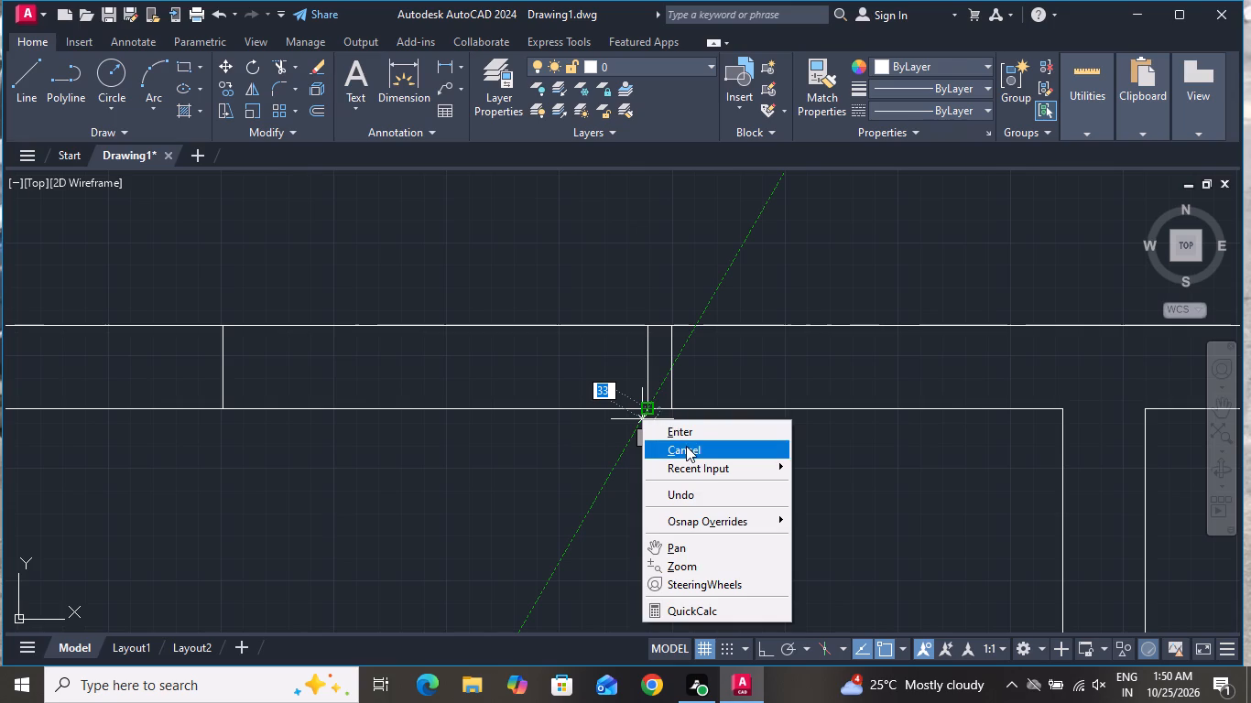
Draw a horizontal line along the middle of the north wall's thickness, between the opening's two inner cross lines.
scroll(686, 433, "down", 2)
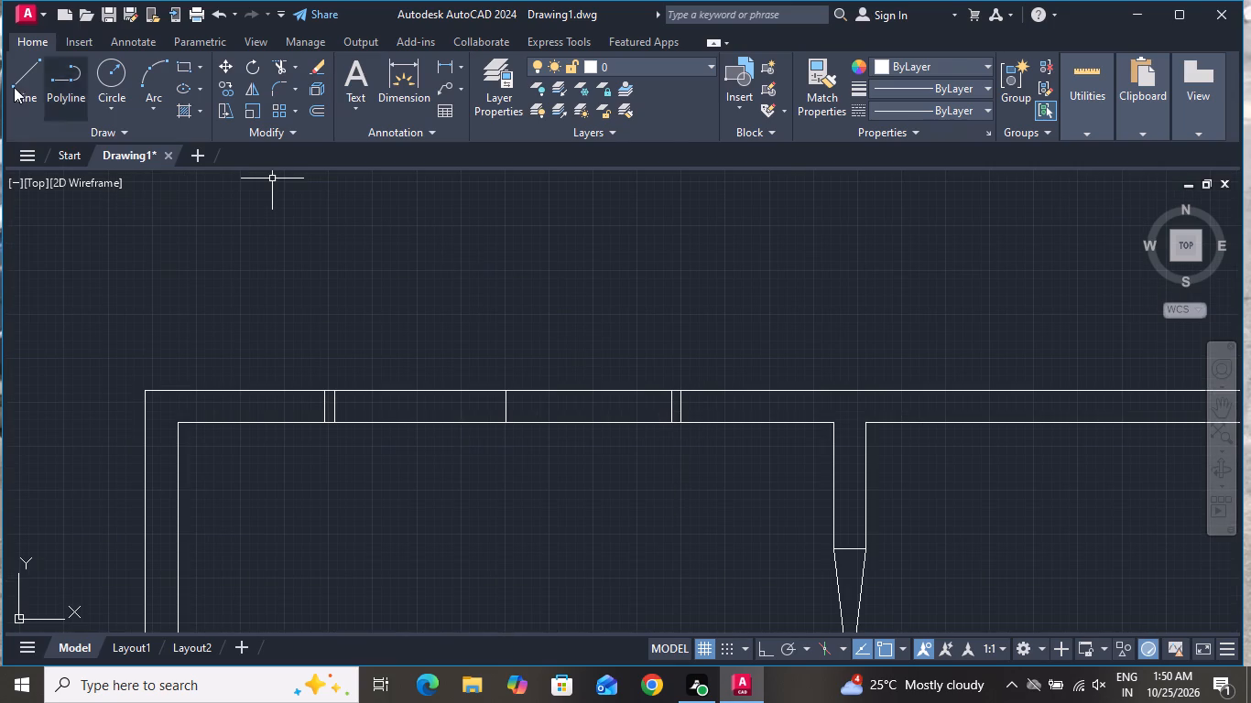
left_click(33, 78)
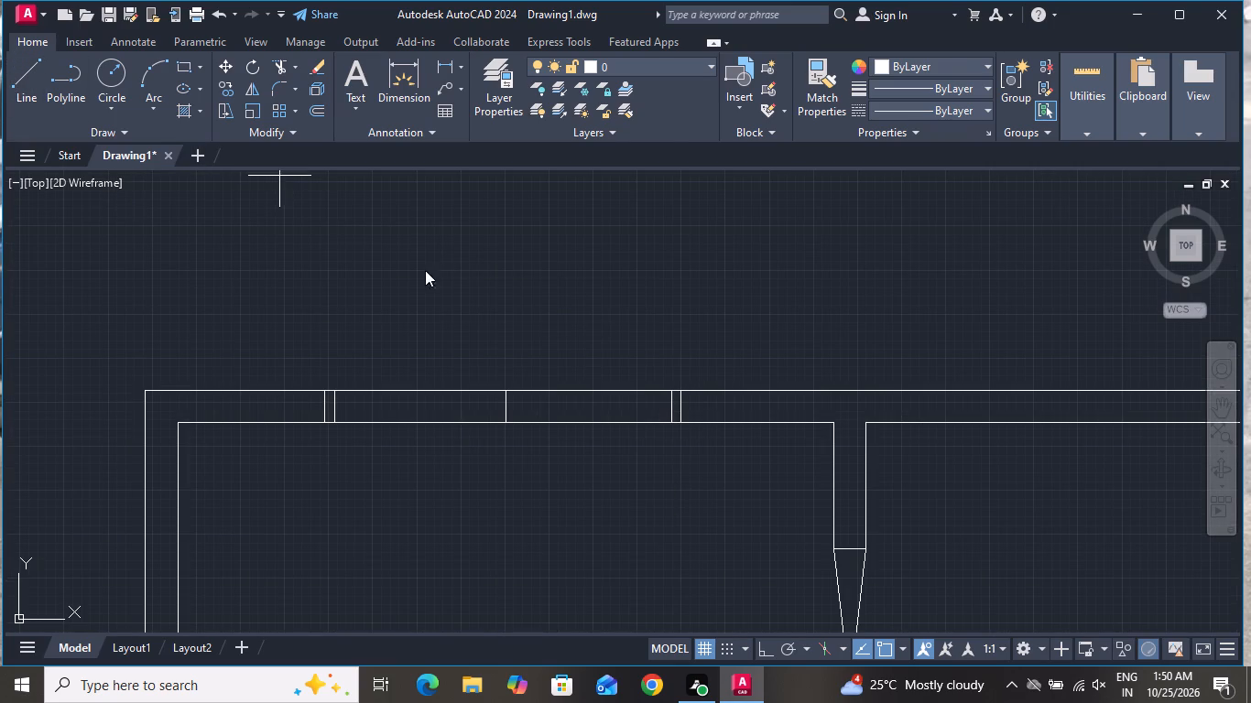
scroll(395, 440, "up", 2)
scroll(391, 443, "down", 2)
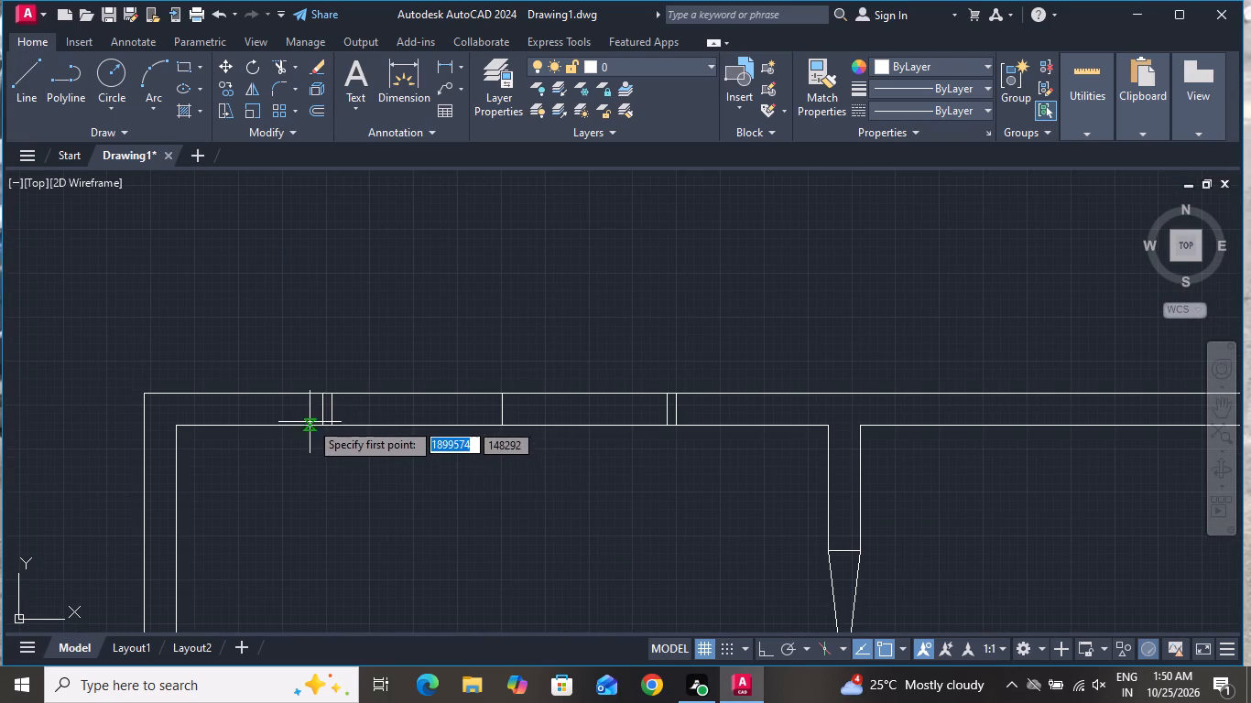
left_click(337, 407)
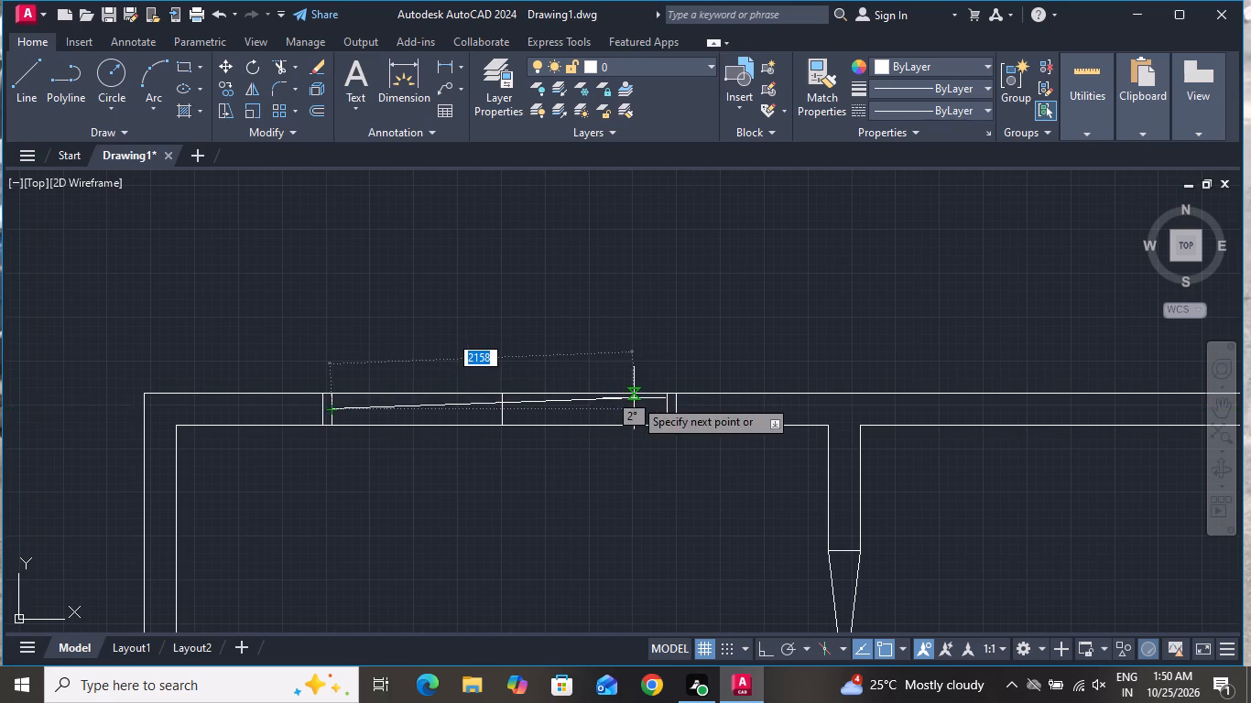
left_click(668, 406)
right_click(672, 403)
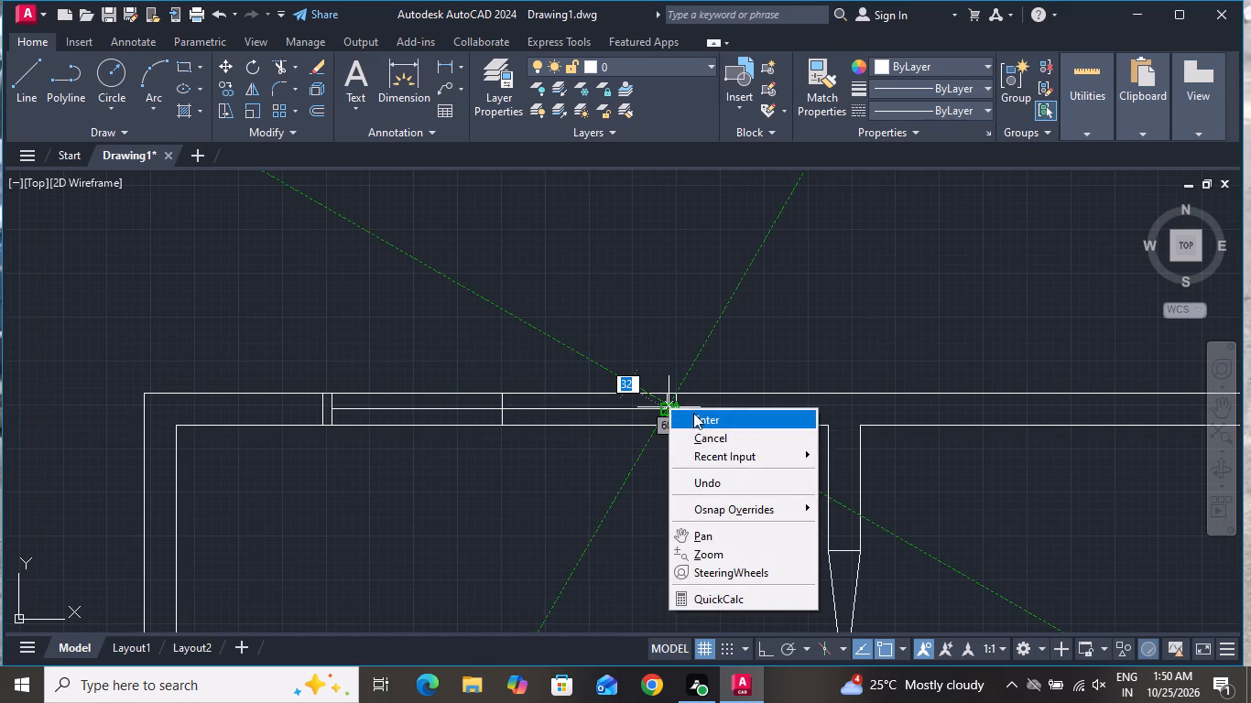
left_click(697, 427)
Draw a parallel horizontal line about 2380 mm long just north of the opening's centre line, between the same inner cross lines.
left_click(16, 71)
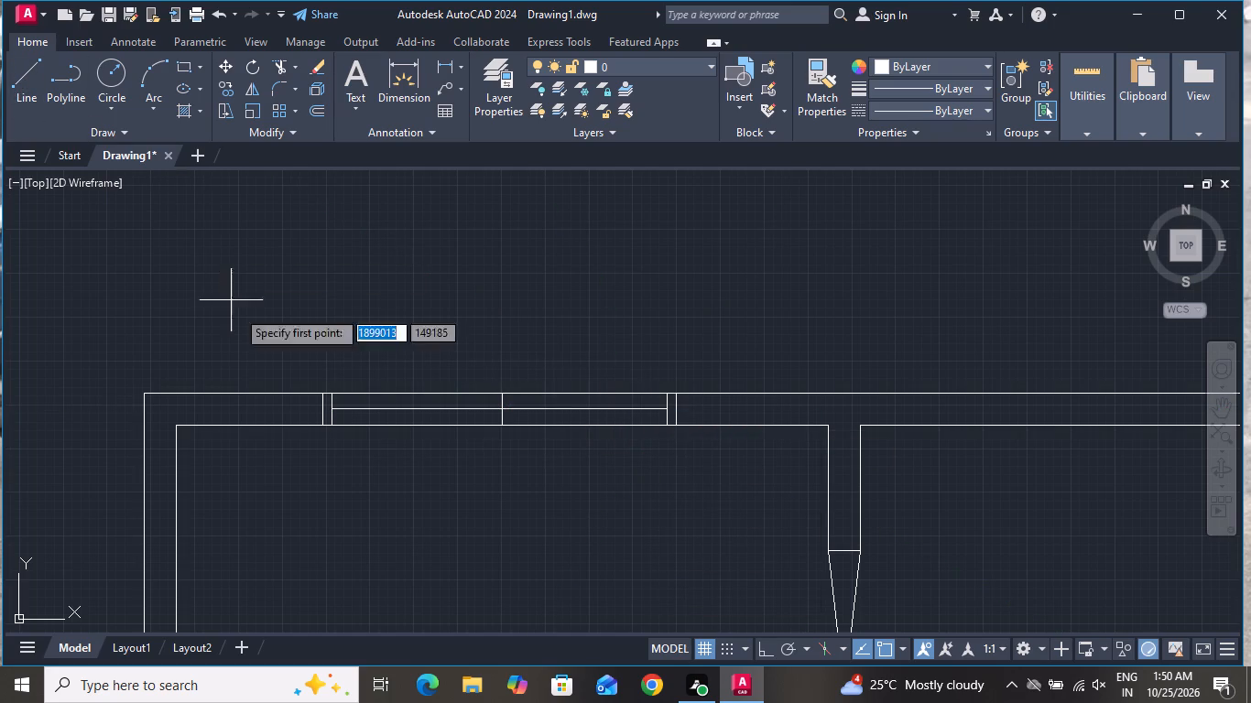
scroll(313, 383, "up", 3)
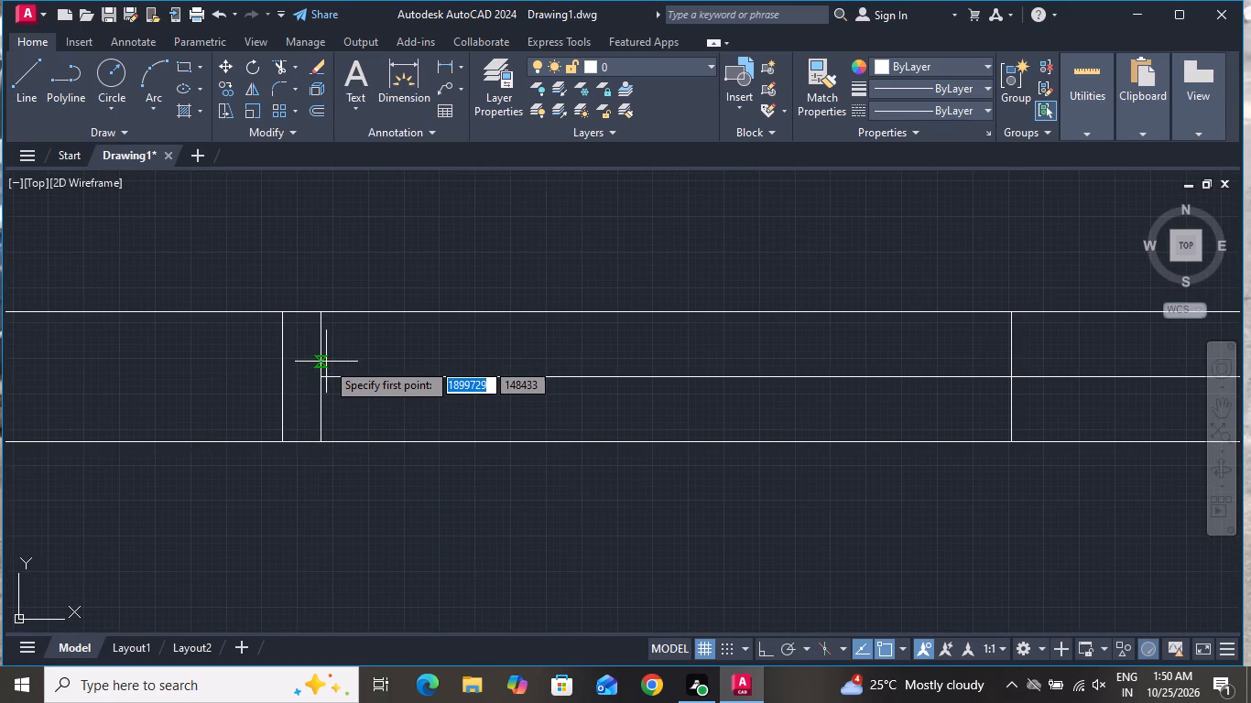
left_click(319, 361)
scroll(485, 361, "down", 2)
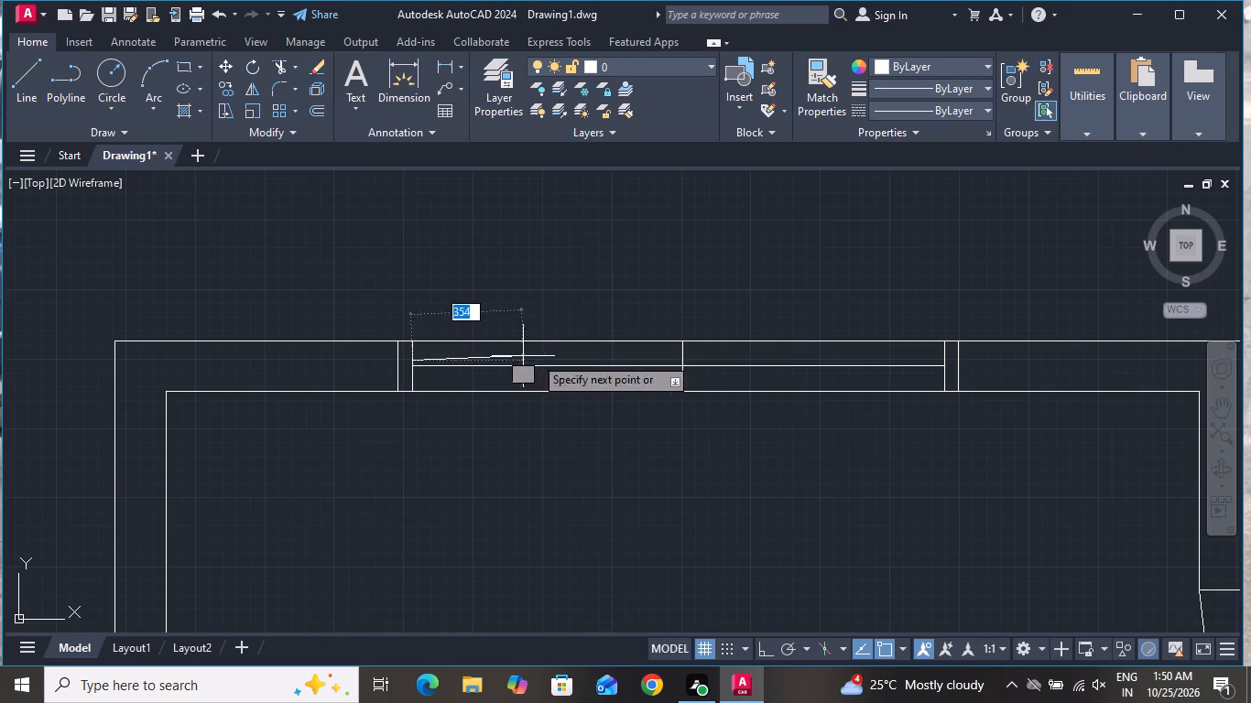
scroll(932, 350, "up", 3)
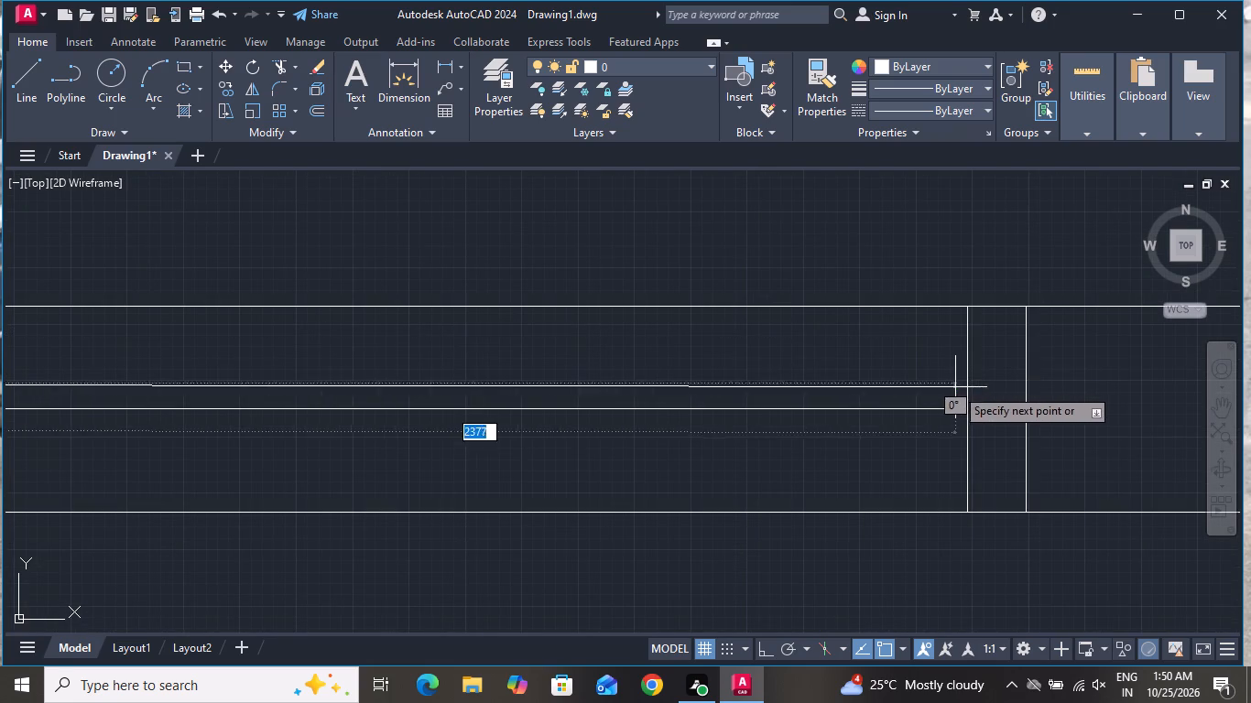
left_click(966, 382)
right_click(958, 392)
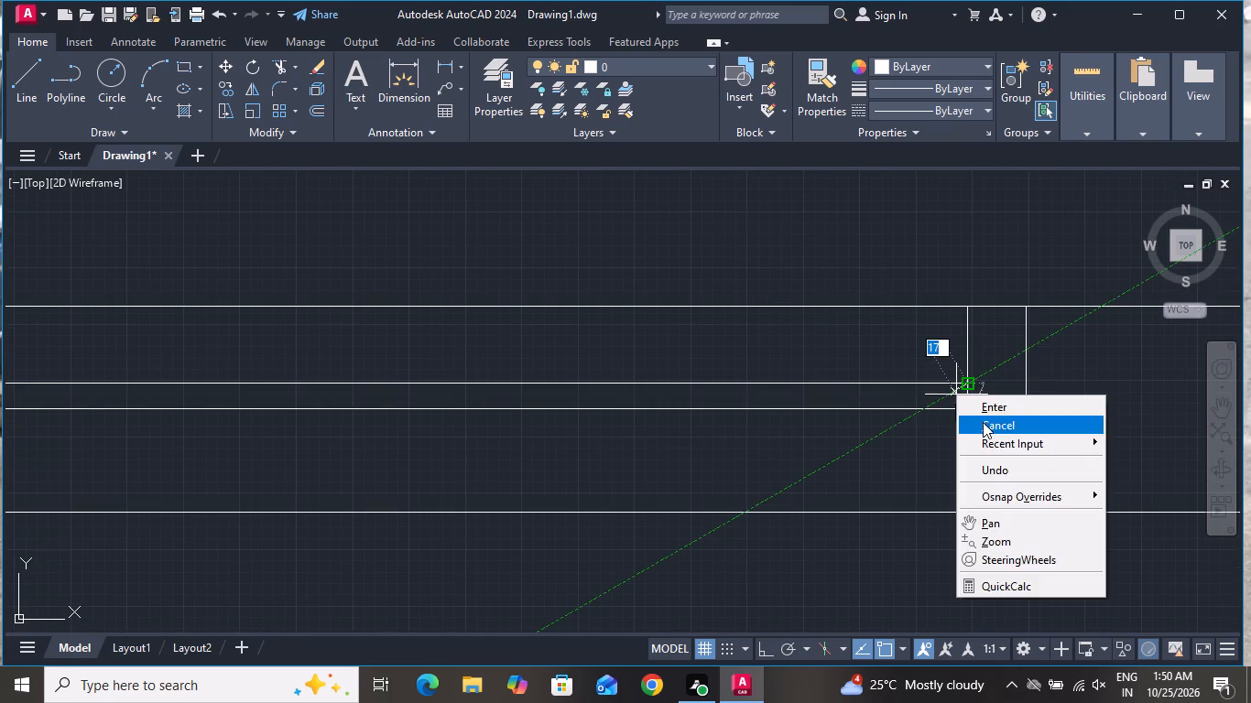
left_click(983, 422)
Draw another horizontal line about 2380 mm long just south of the opening's centre line, between the two inner cross lines.
left_click(29, 79)
scroll(427, 456, "down", 1)
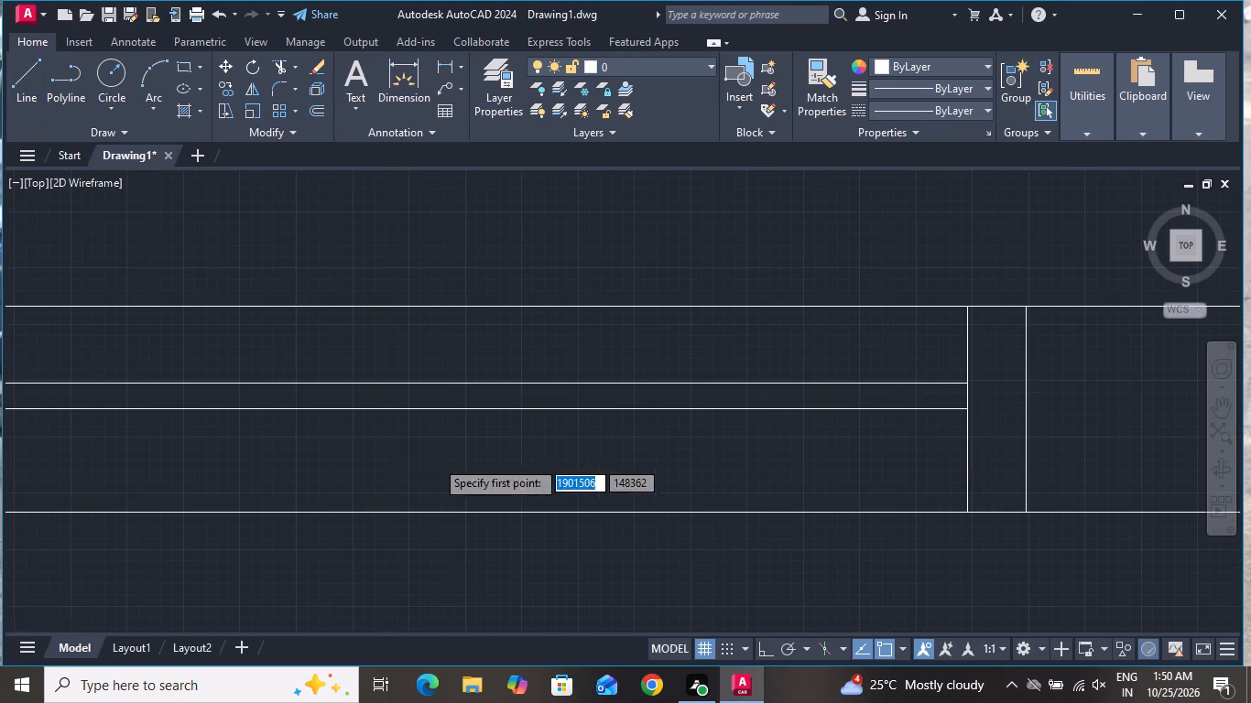
scroll(442, 464, "down", 2)
scroll(47, 461, "up", 3)
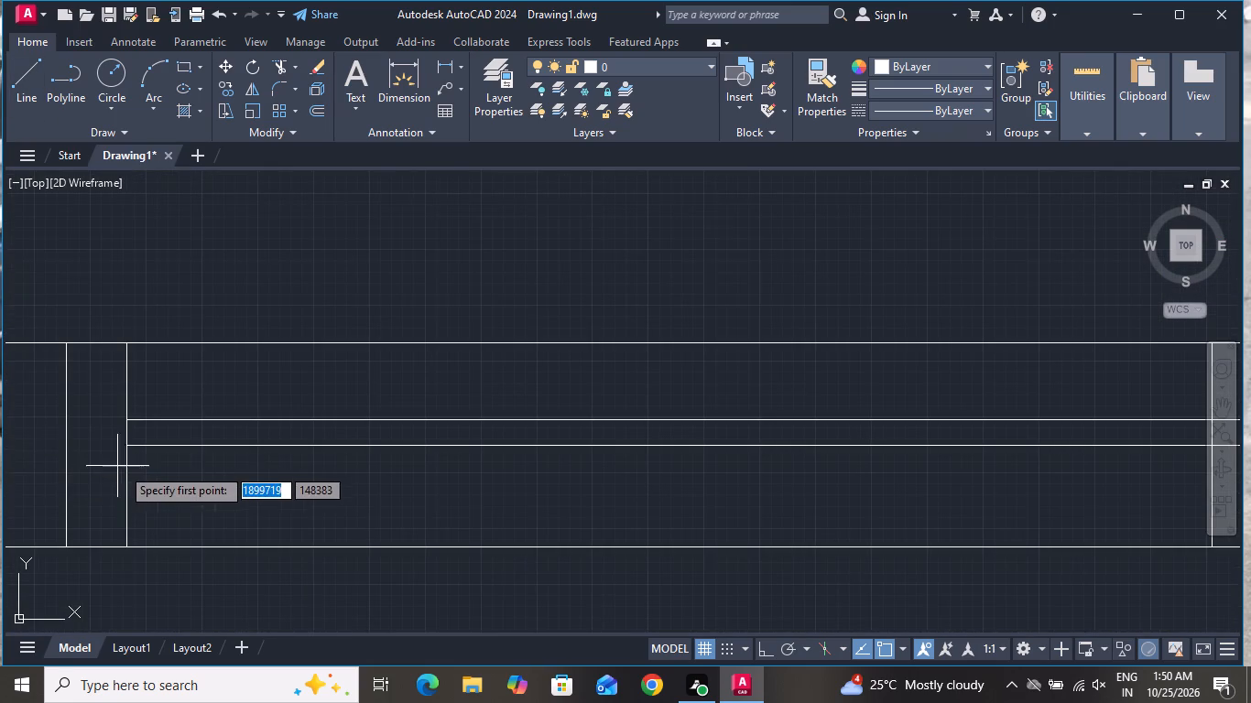
left_click(126, 470)
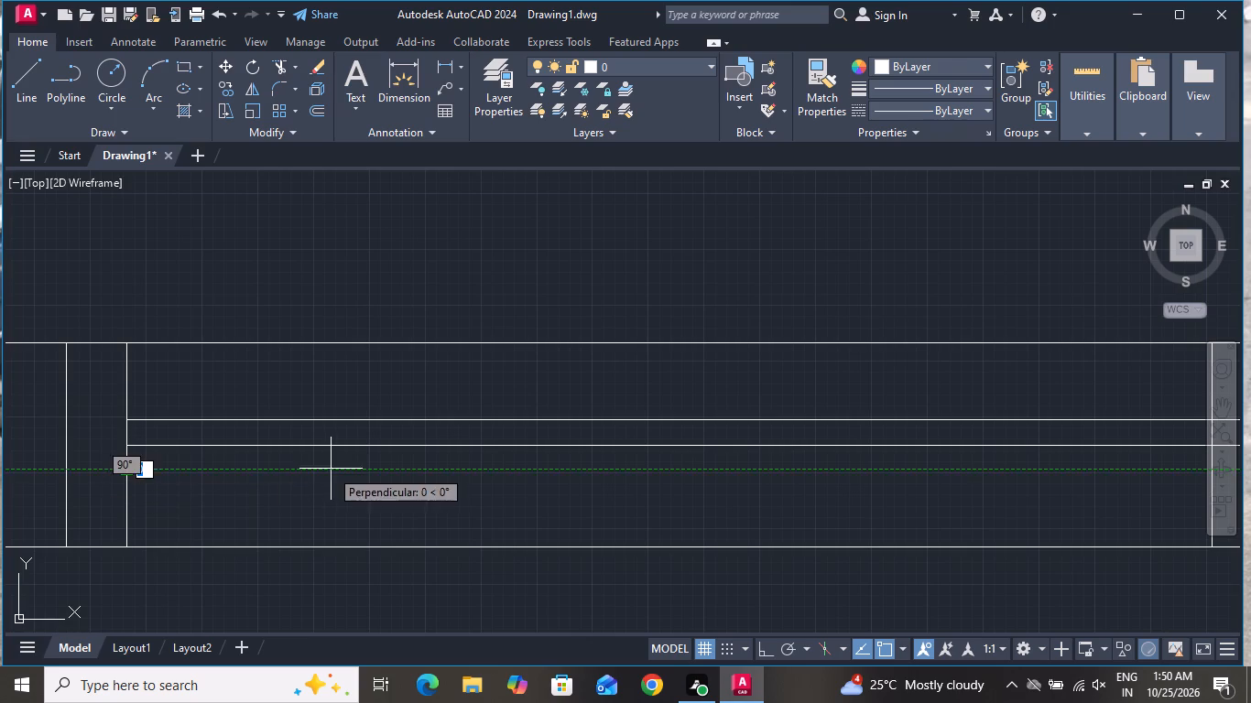
scroll(328, 471, "down", 2)
scroll(739, 506, "down", 2)
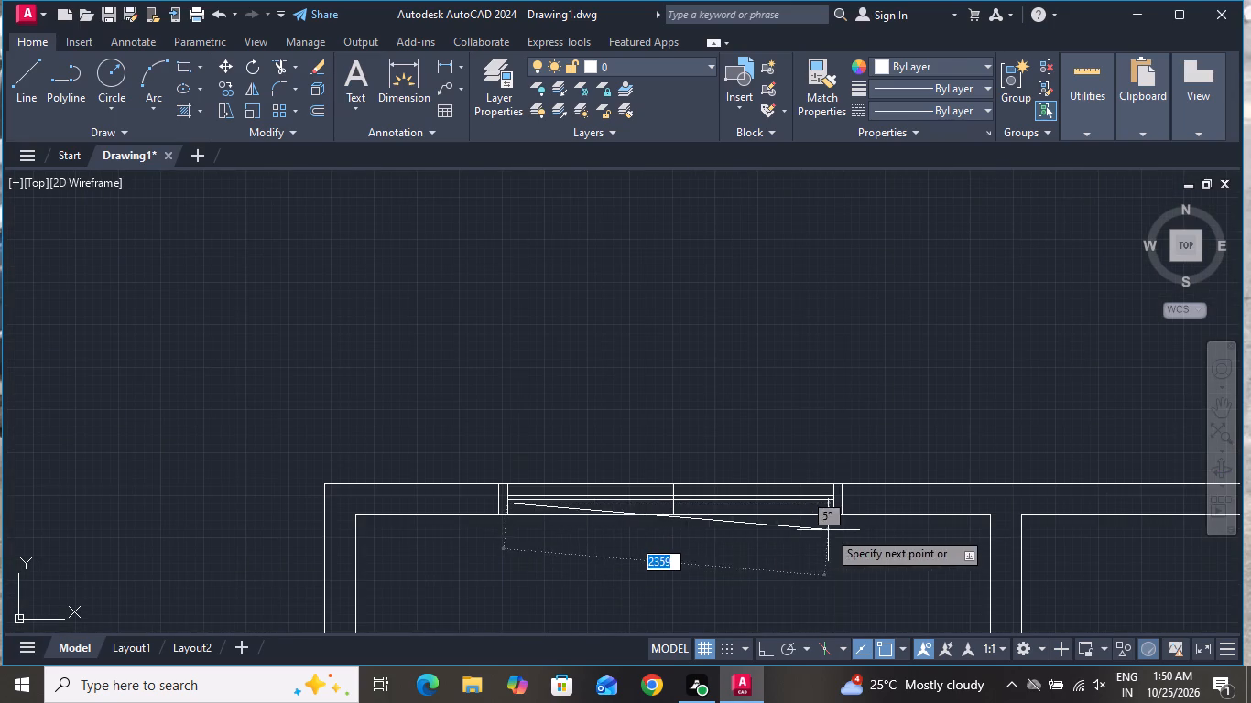
scroll(821, 519, "up", 4)
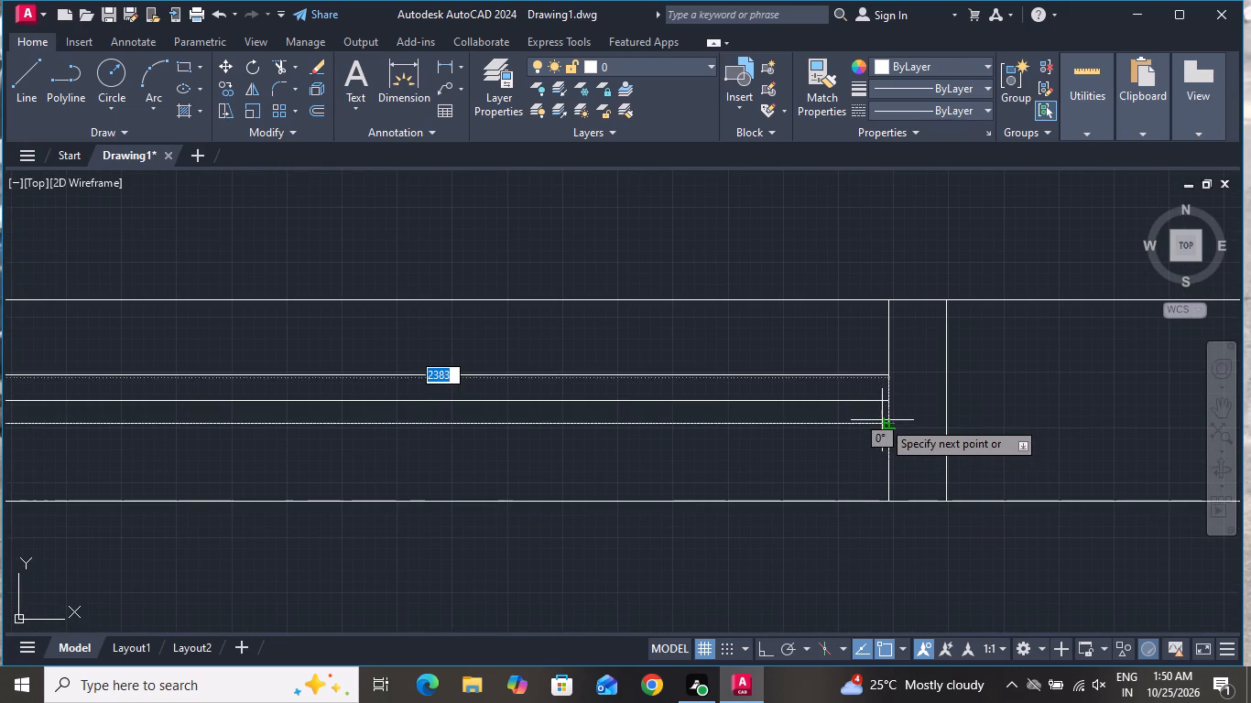
left_click(893, 425)
right_click(893, 426)
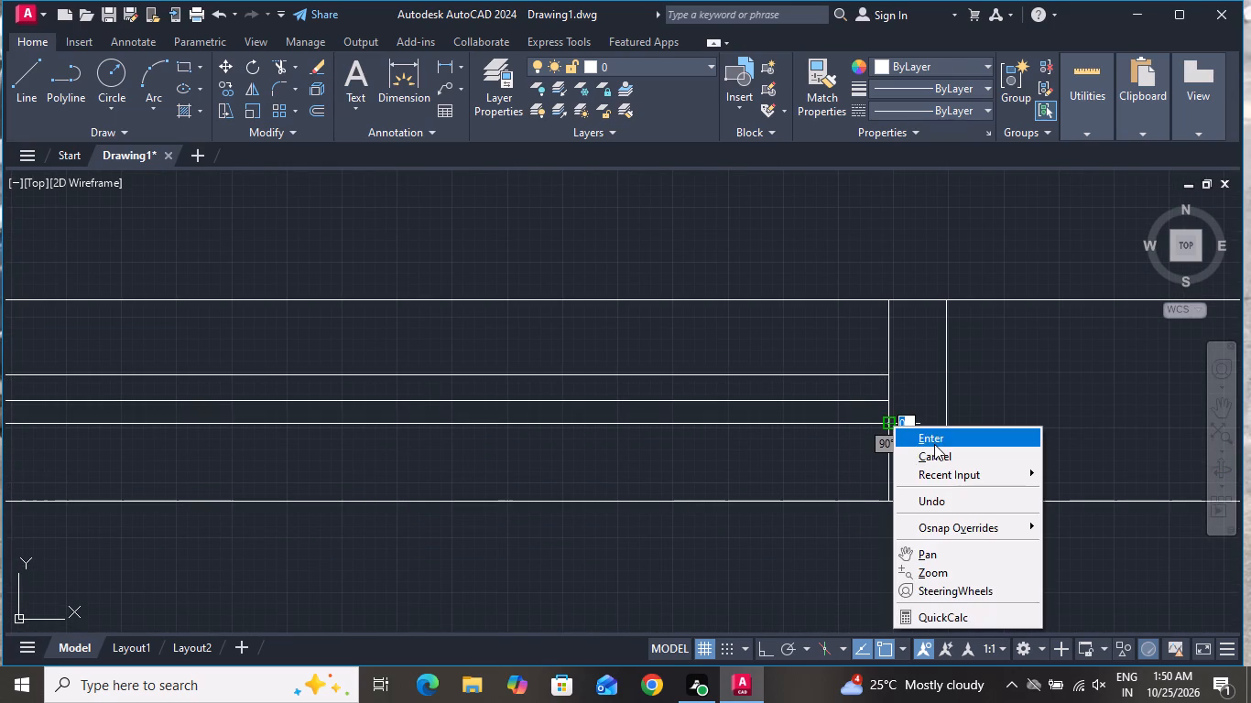
left_click(932, 453)
Erase the opening's middle vertical cross line together with its central horizontal line.
scroll(268, 351, "down", 1)
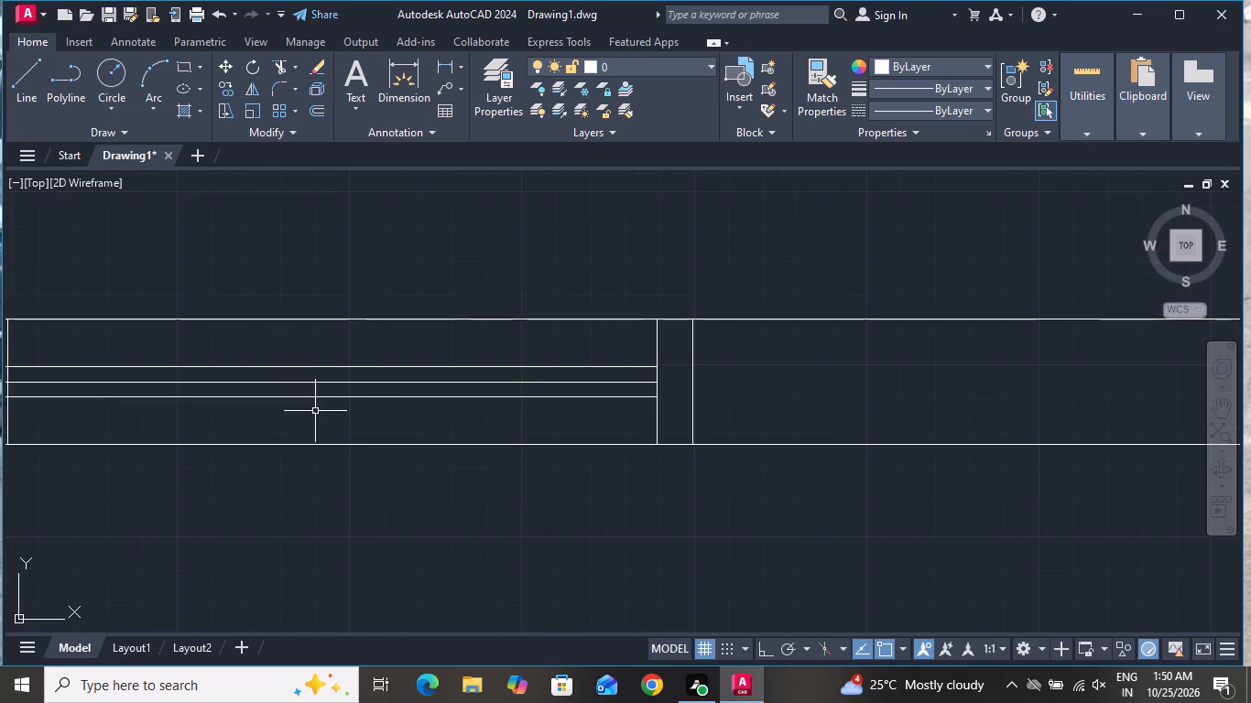
scroll(398, 446, "down", 3)
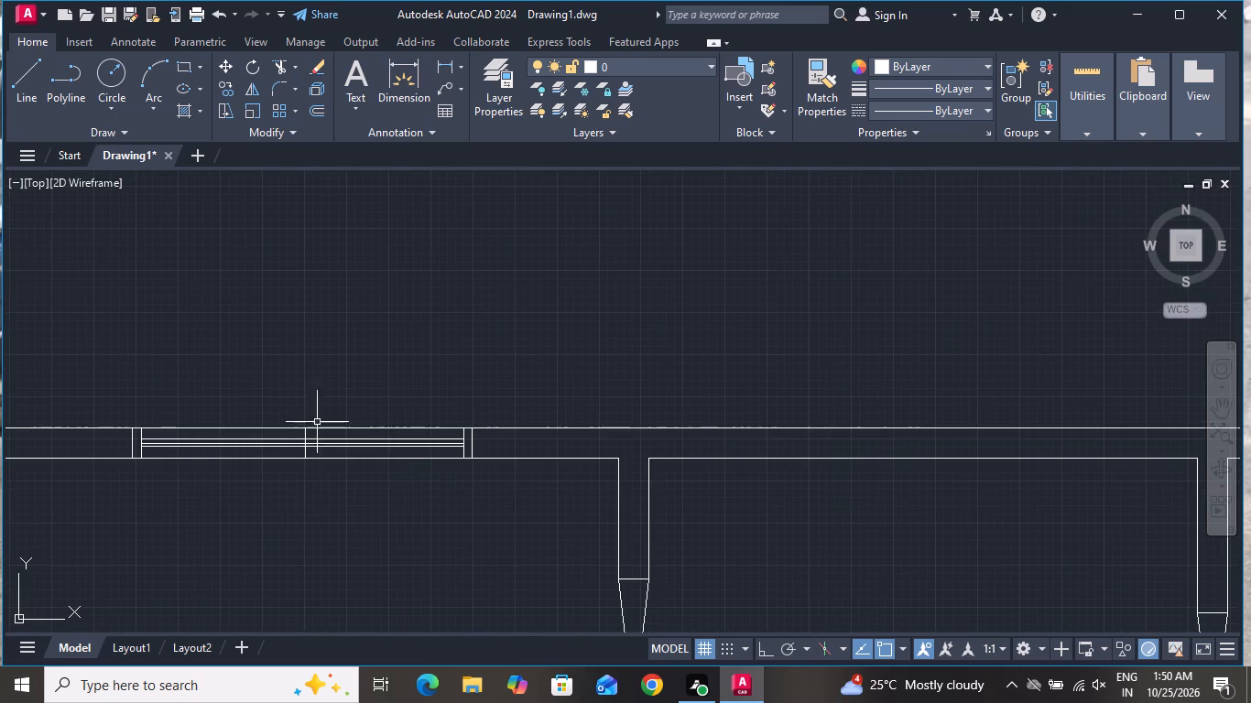
scroll(259, 407, "up", 2)
scroll(350, 485, "up", 3)
left_click(356, 504)
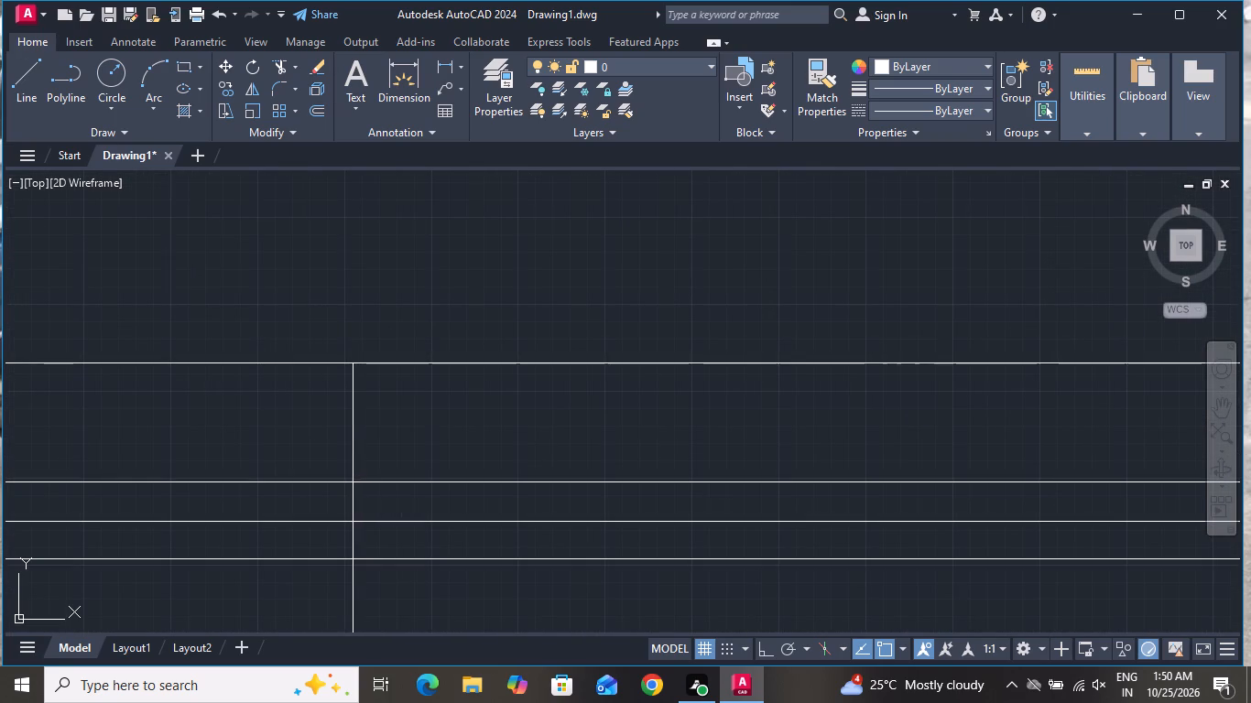
left_click(331, 537)
key("Delete")
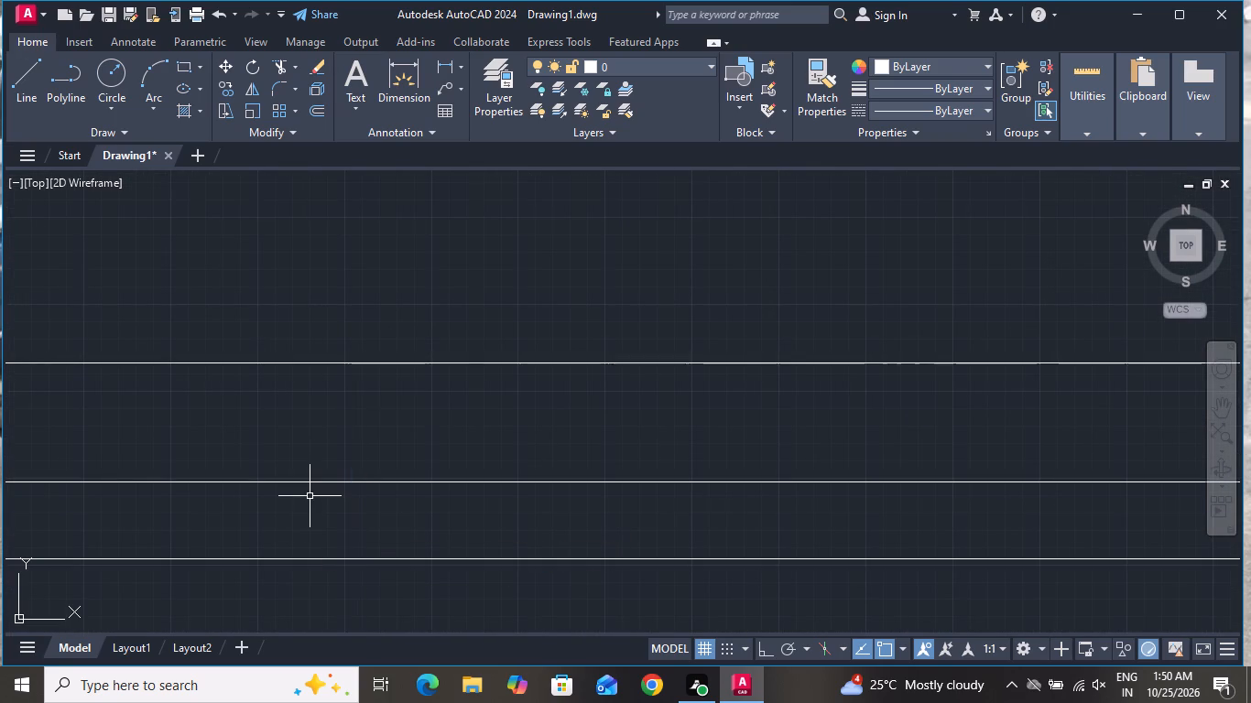
Draw a vertical line about 229 mm long across the north wall, at the middle of the central room's width.
scroll(310, 495, "down", 6)
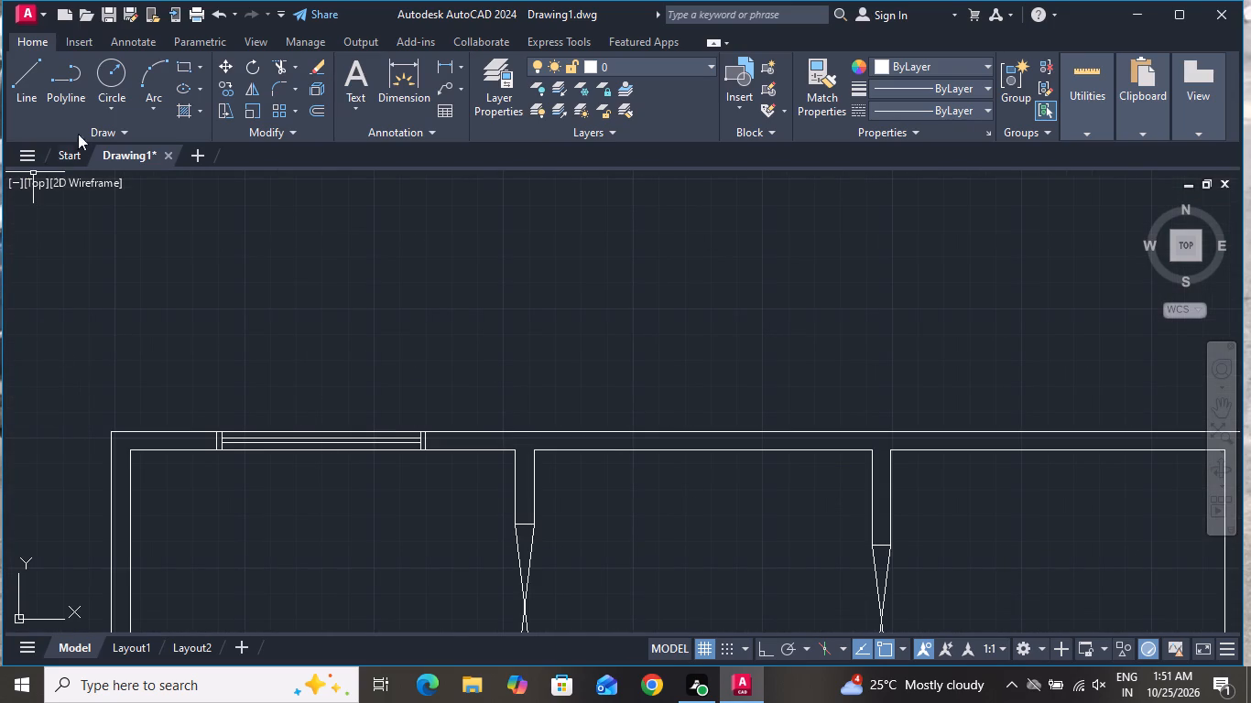
left_click(29, 68)
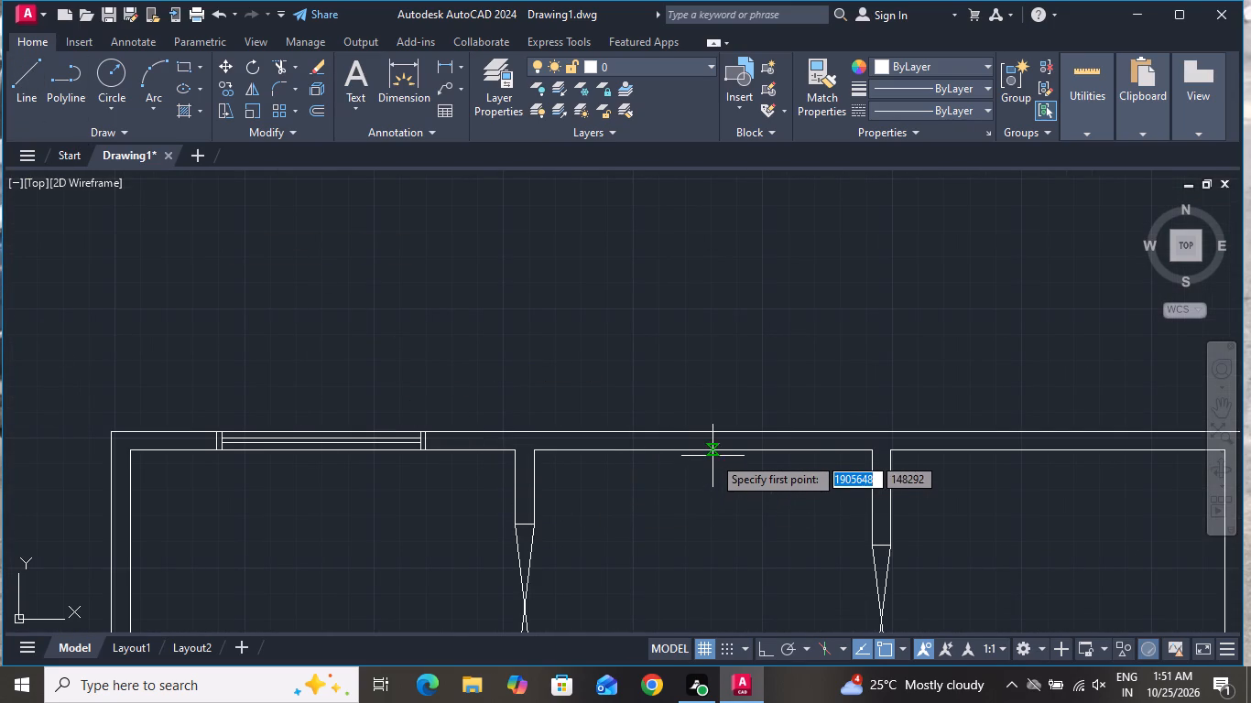
left_click(705, 452)
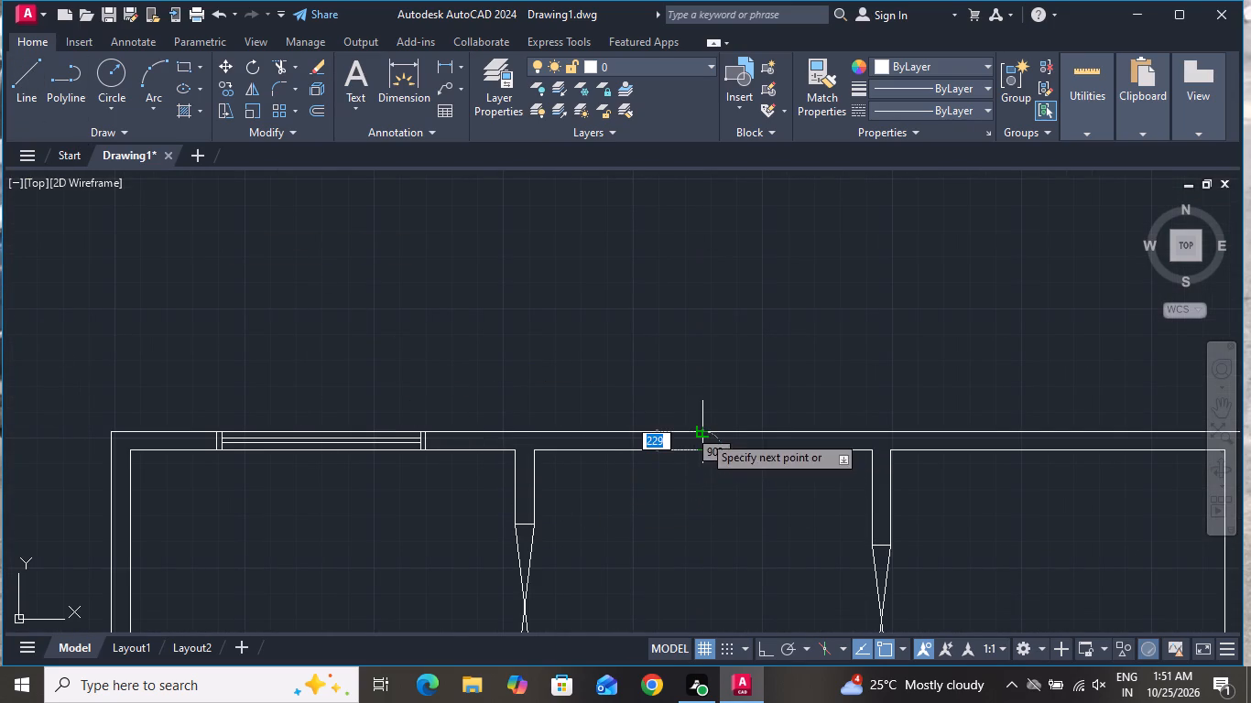
left_click(702, 434)
right_click(703, 435)
left_click(725, 460)
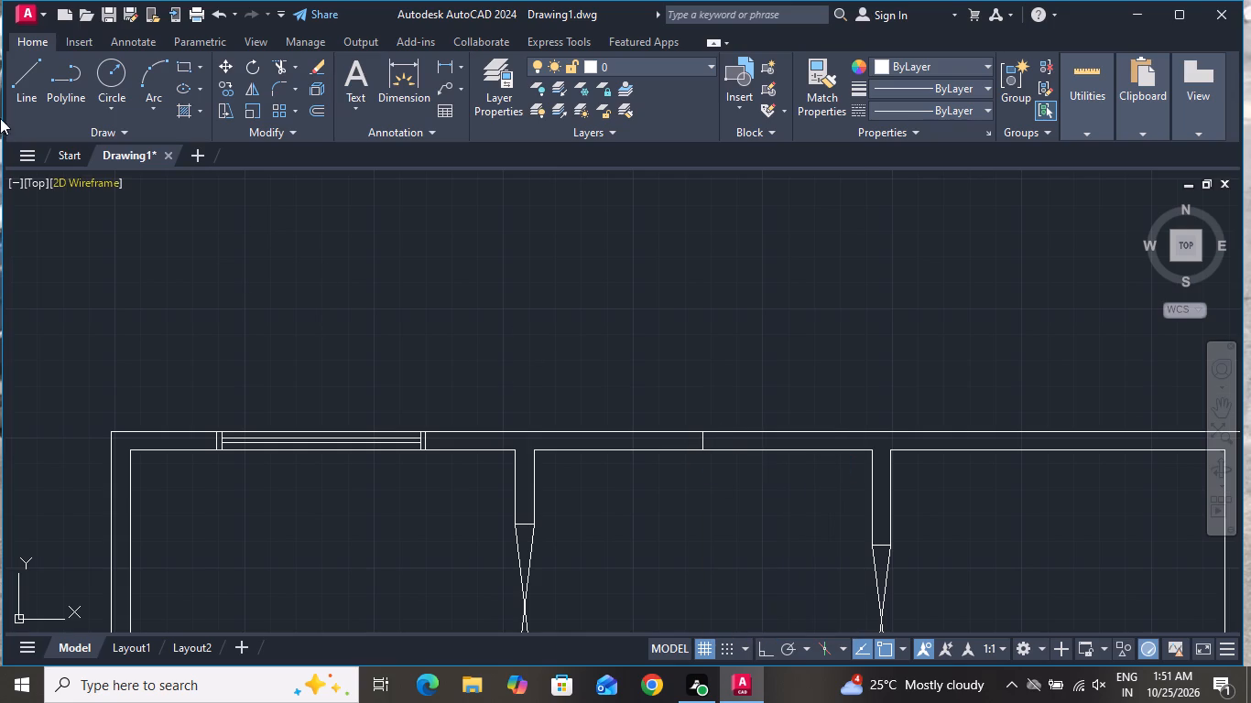
Draw a vertical line from the outer to the inner face of the north wall, west of the central room's middle cross line.
left_click(22, 81)
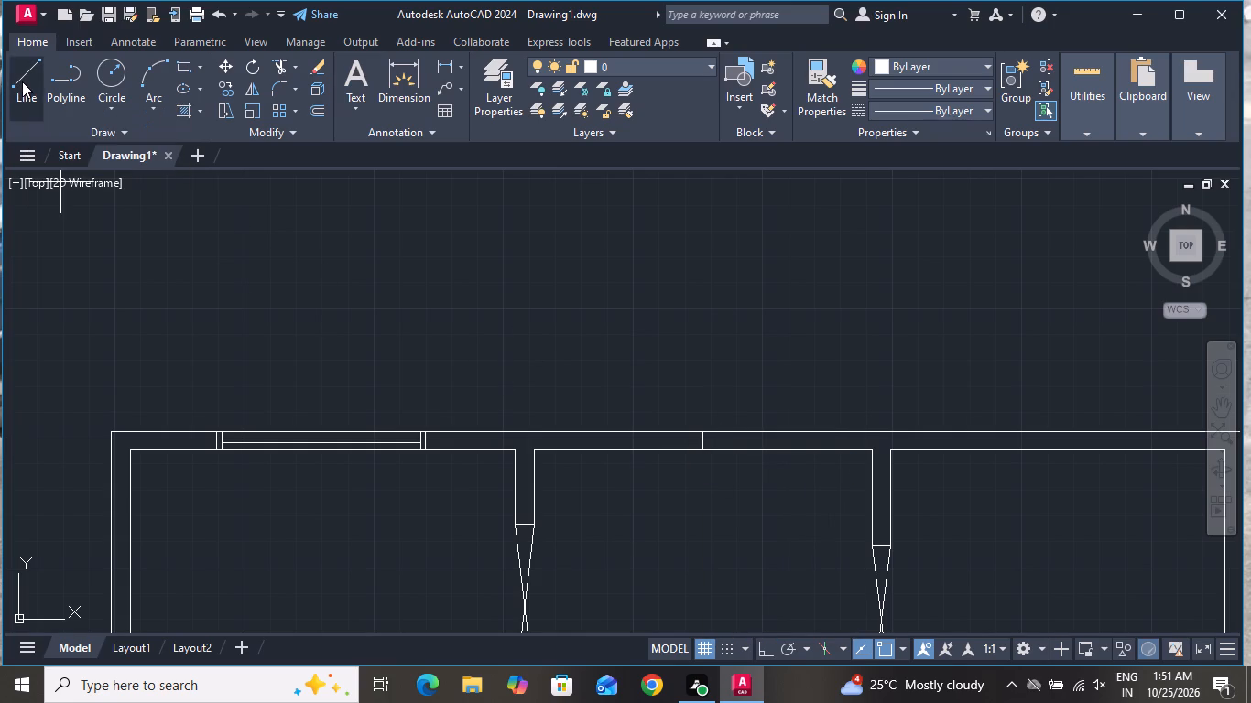
scroll(727, 442, "up", 1)
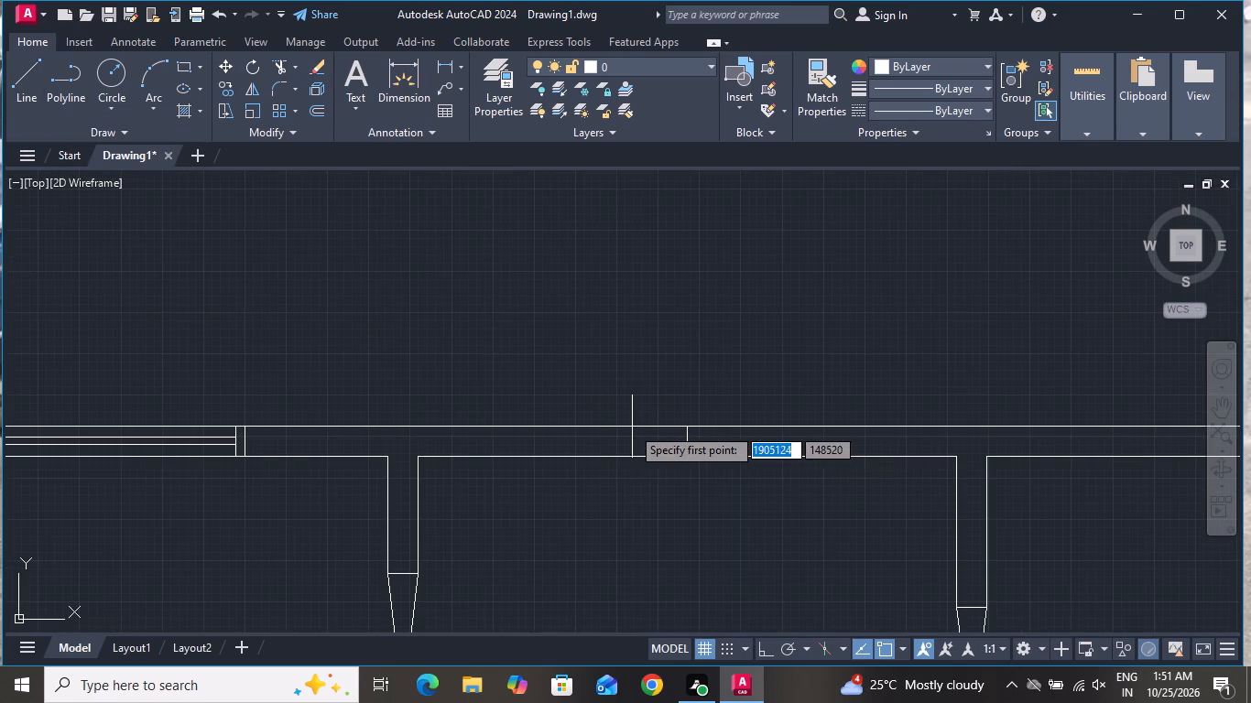
left_click(583, 427)
left_click(585, 461)
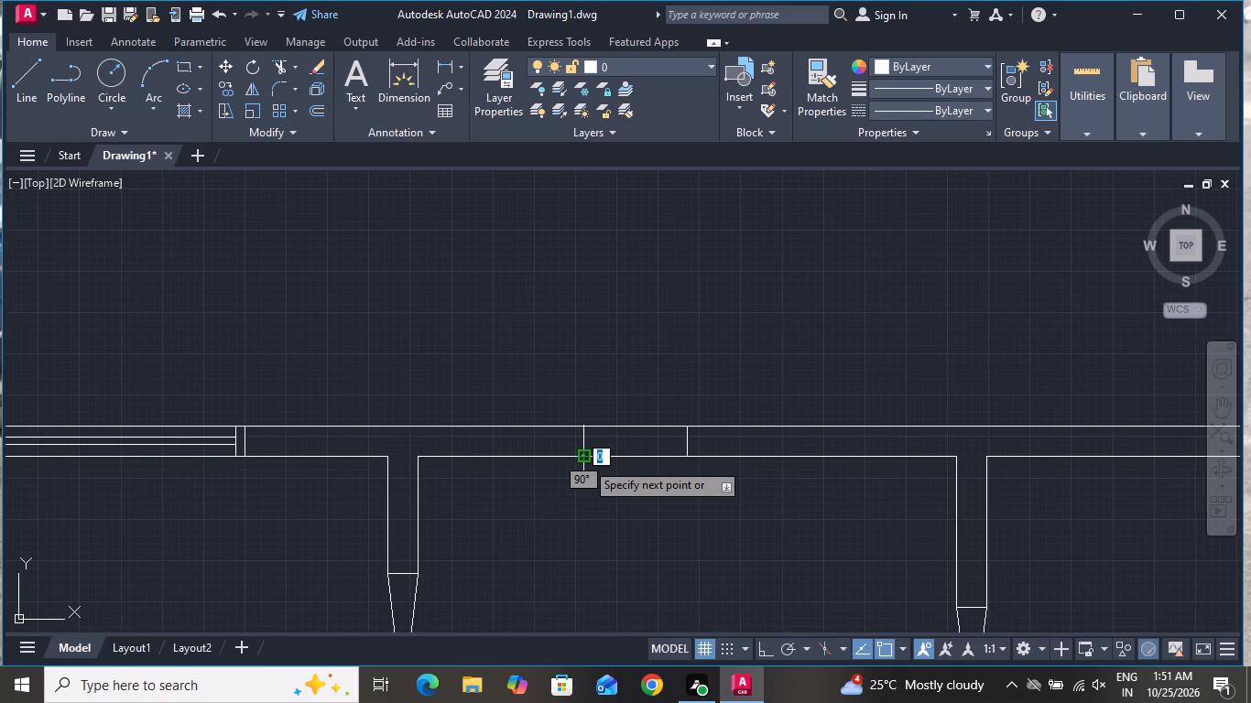
right_click(585, 461)
left_click(639, 482)
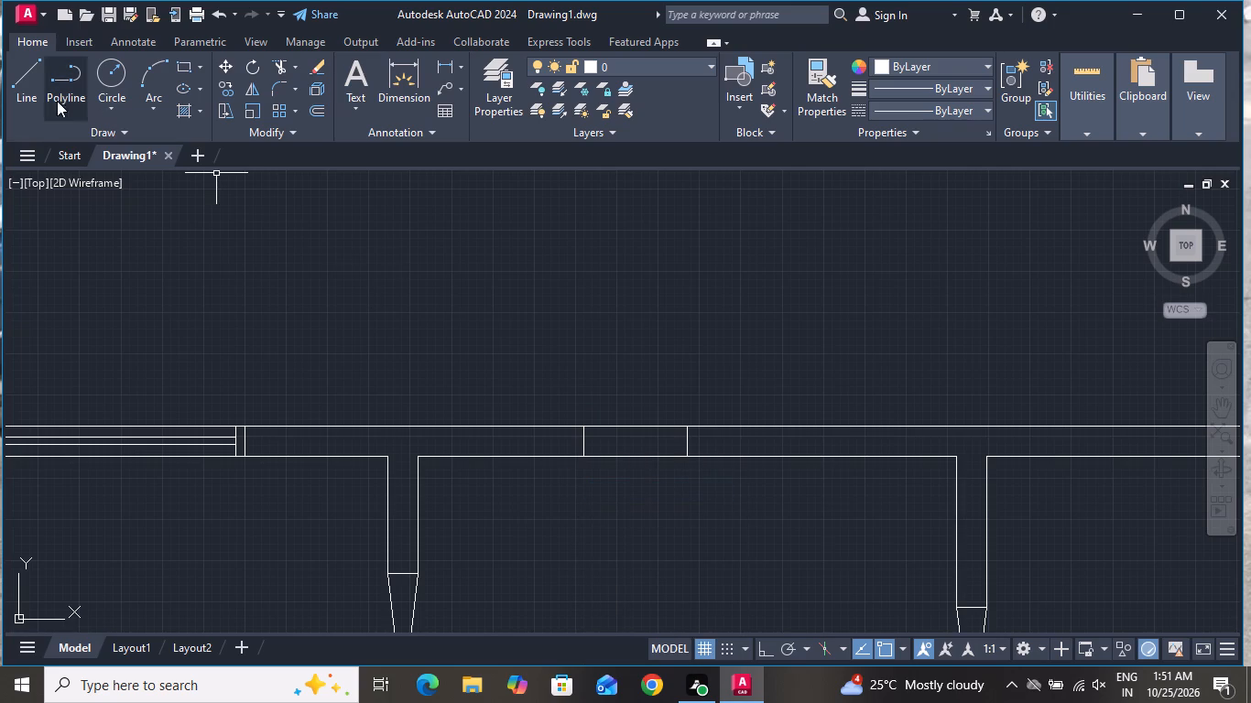
Draw a vertical line from the outer to the inner face of the north wall, east of the central room's middle cross line.
left_click(15, 64)
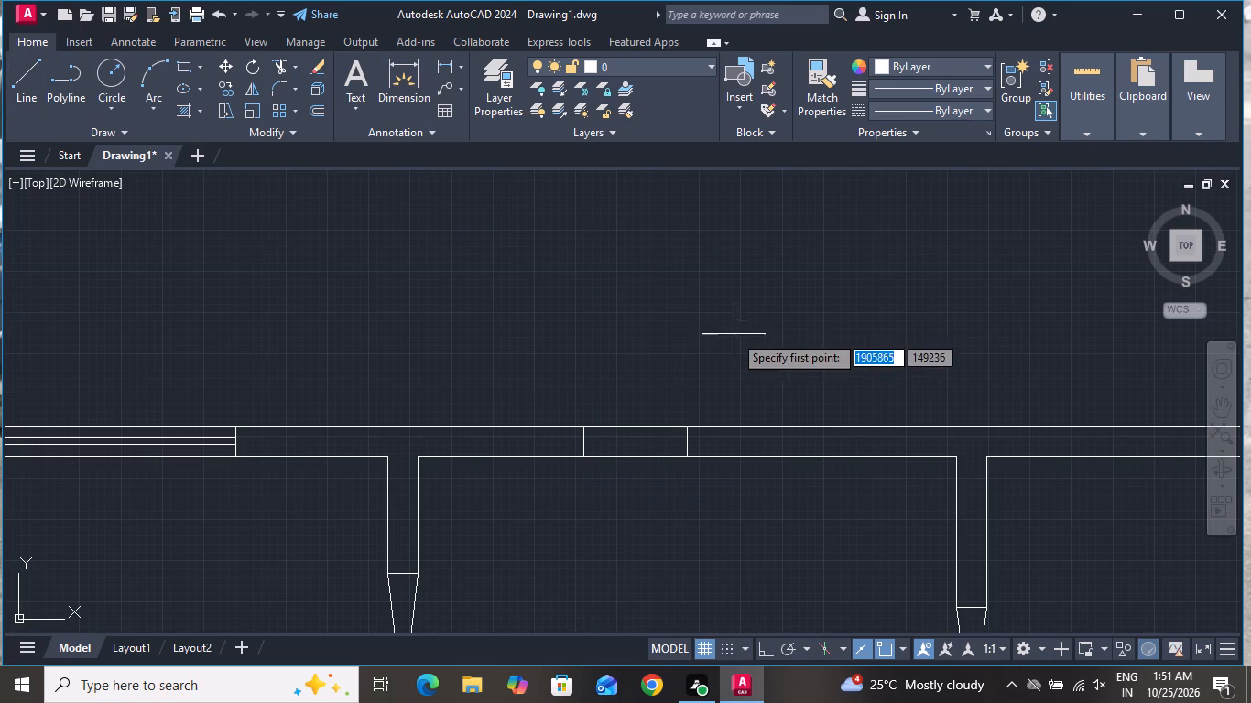
left_click(786, 427)
left_click(786, 457)
right_click(789, 457)
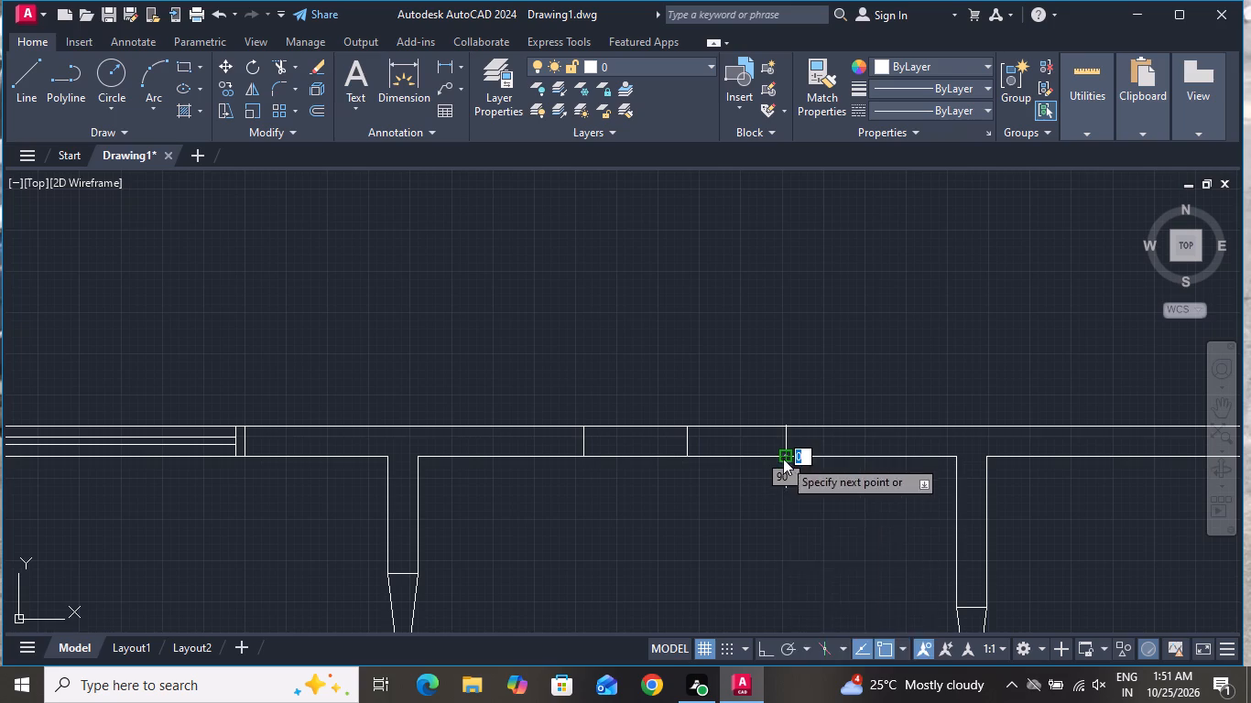
left_click(802, 488)
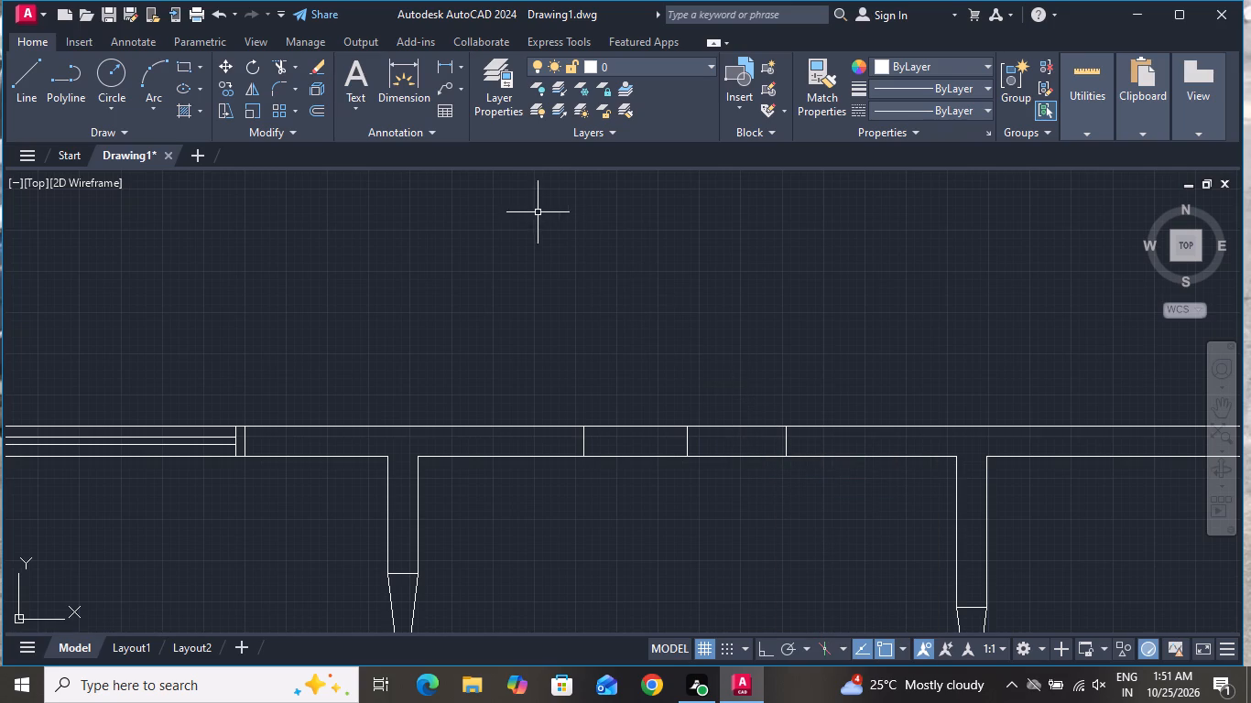
Draw a second vertical line across the north wall, just west of the central room's western cross line.
left_click(27, 76)
scroll(683, 557, "up", 1)
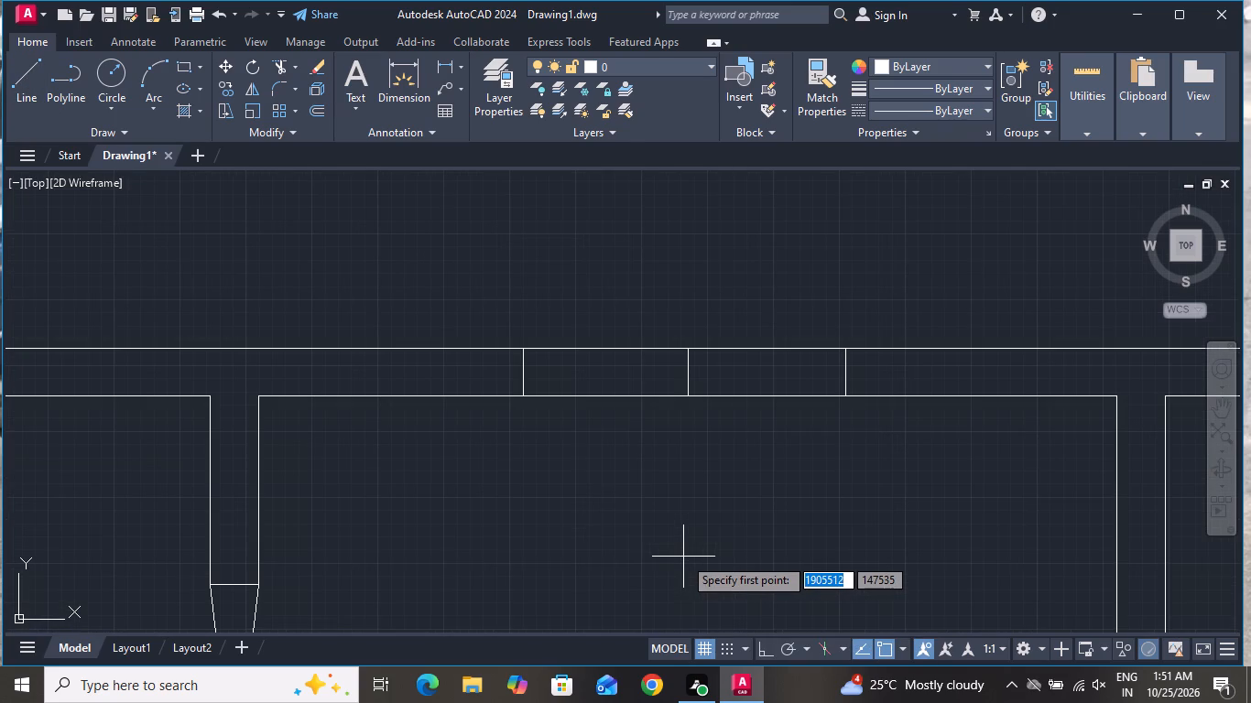
left_click(508, 350)
left_click(507, 398)
right_click(507, 398)
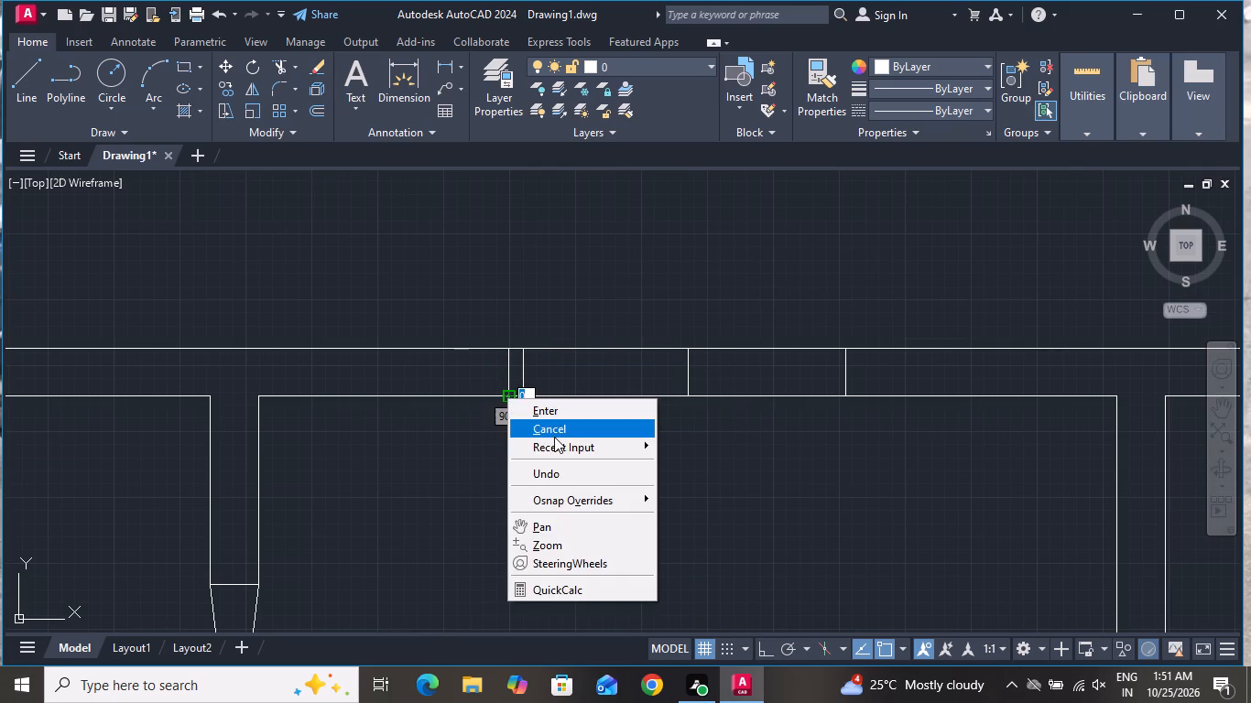
left_click(554, 436)
Draw a second vertical line across the north wall, just east of the central room's eastern cross line.
left_click(35, 83)
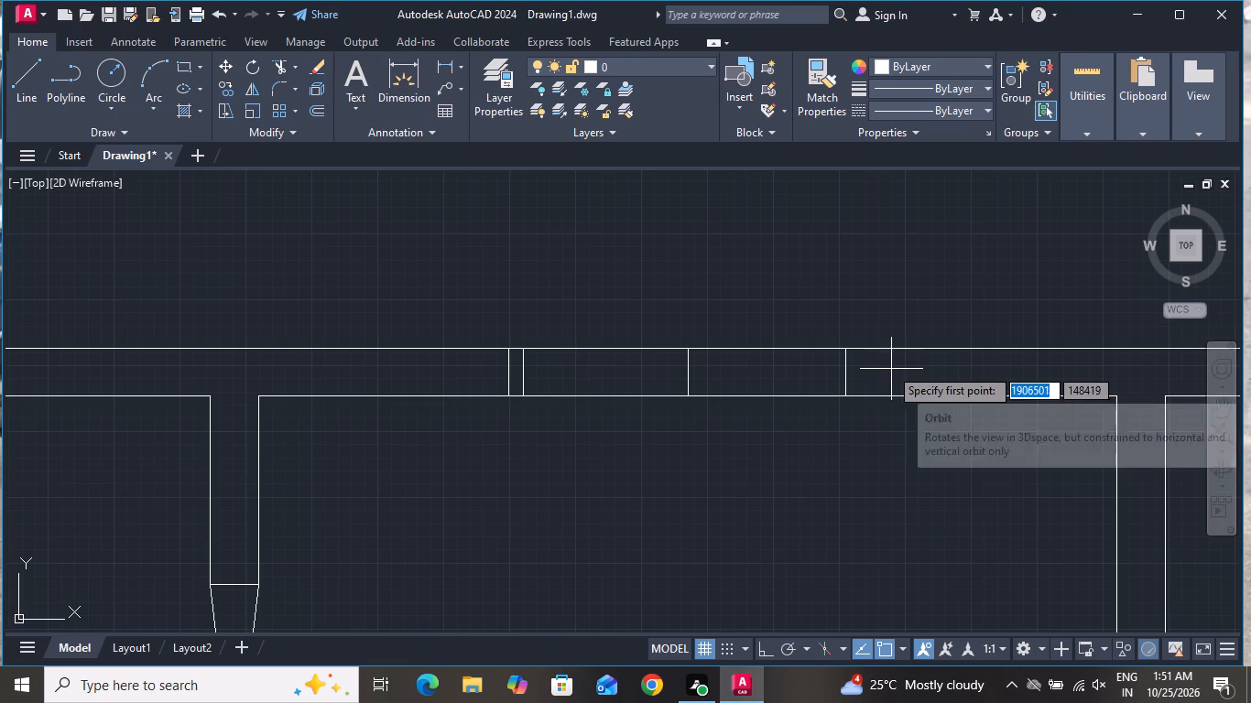
left_click(860, 346)
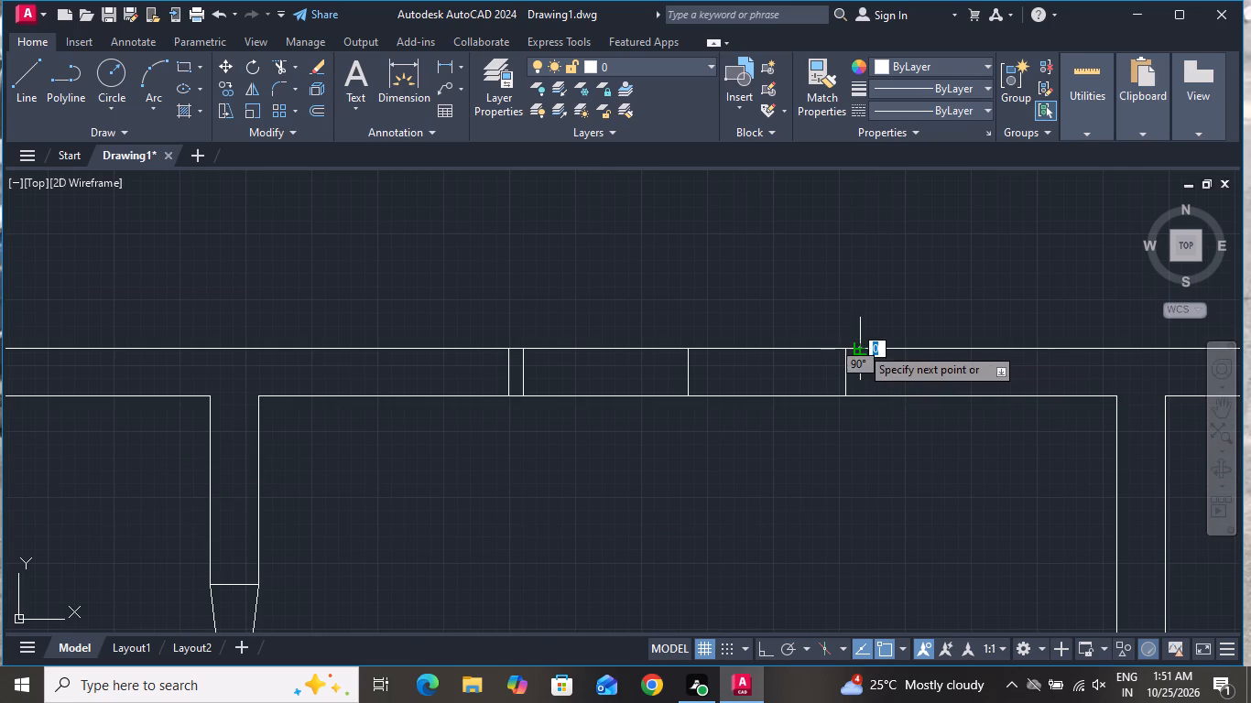
left_click(865, 394)
right_click(865, 394)
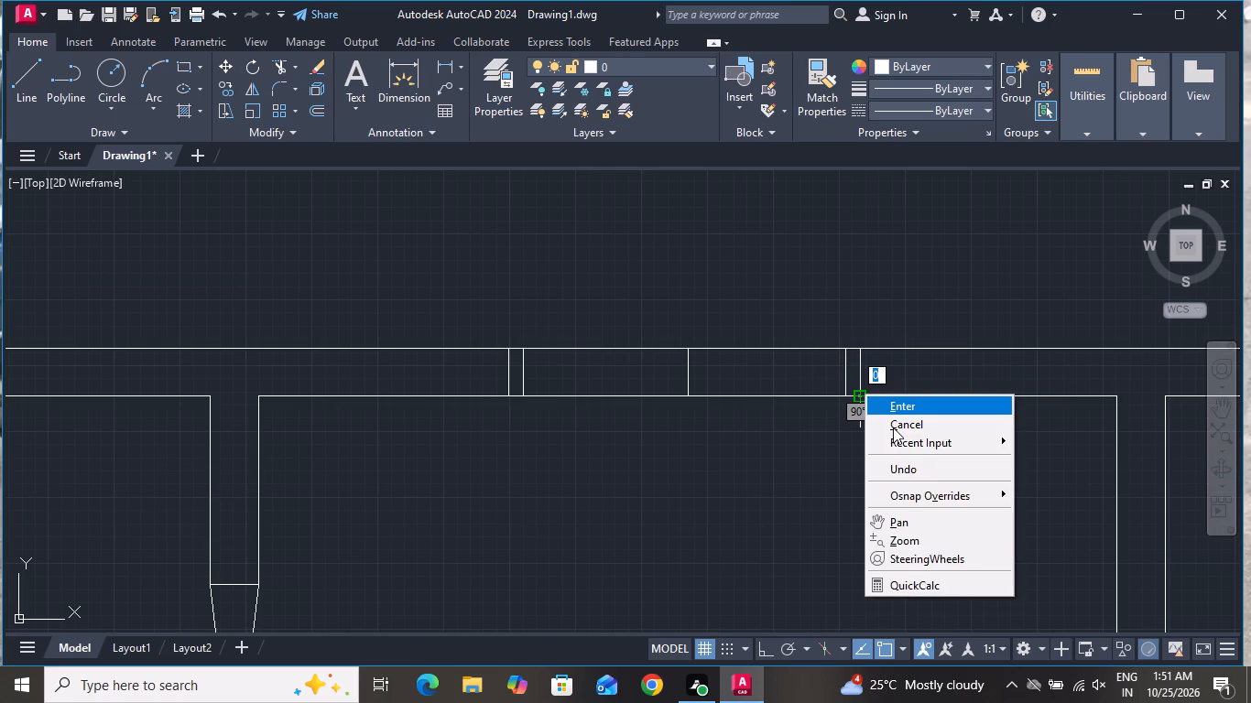
left_click(893, 427)
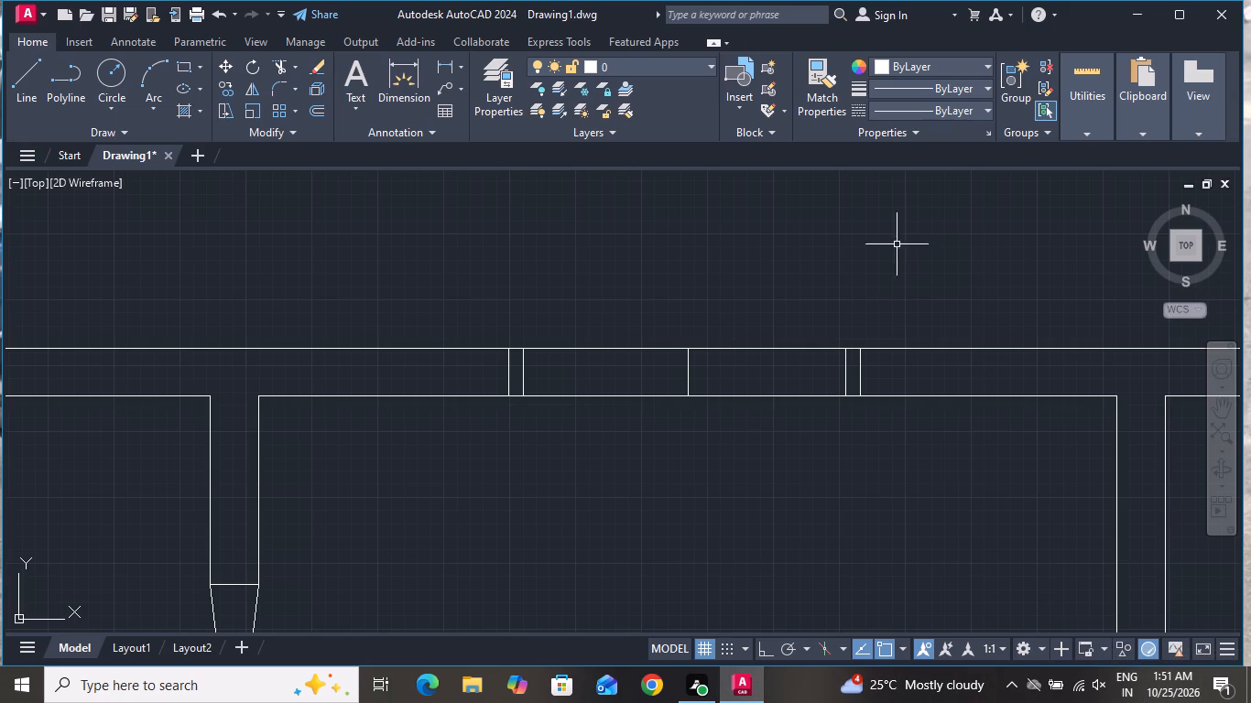
Draw a horizontal centre line midway through the wall thickness, between the two inner cross lines of the central room's opening.
left_click(24, 74)
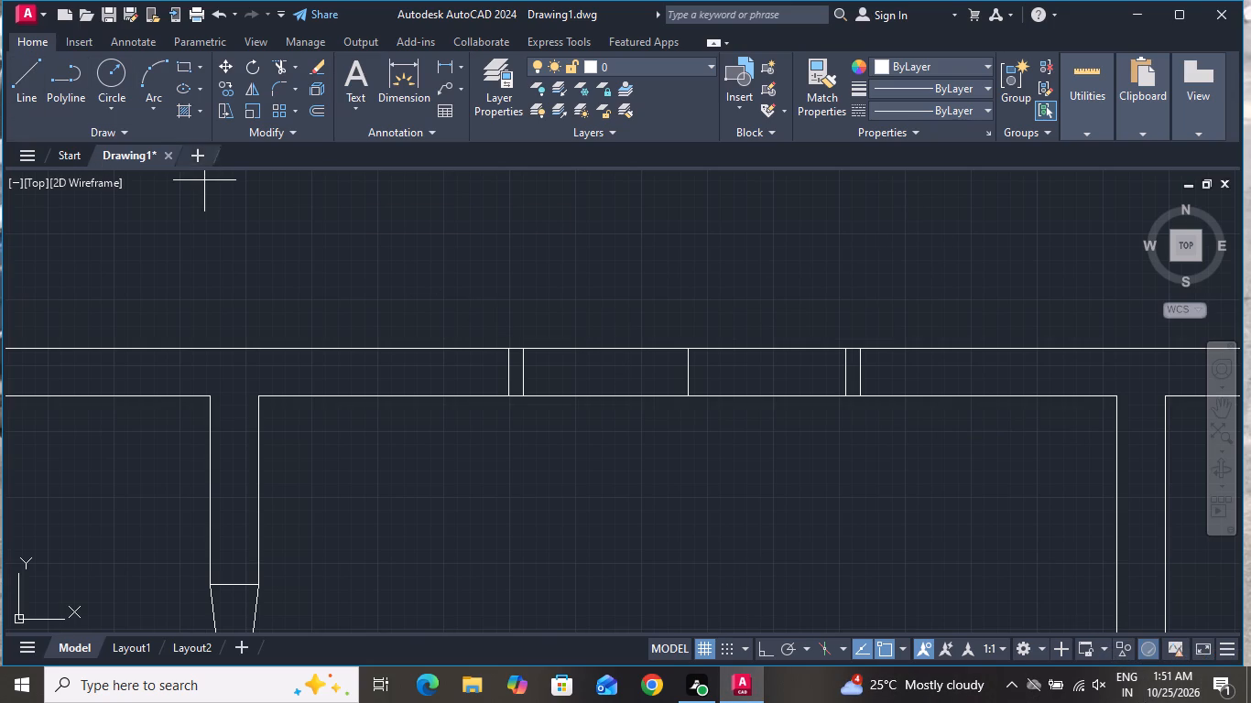
scroll(406, 225, "up", 1)
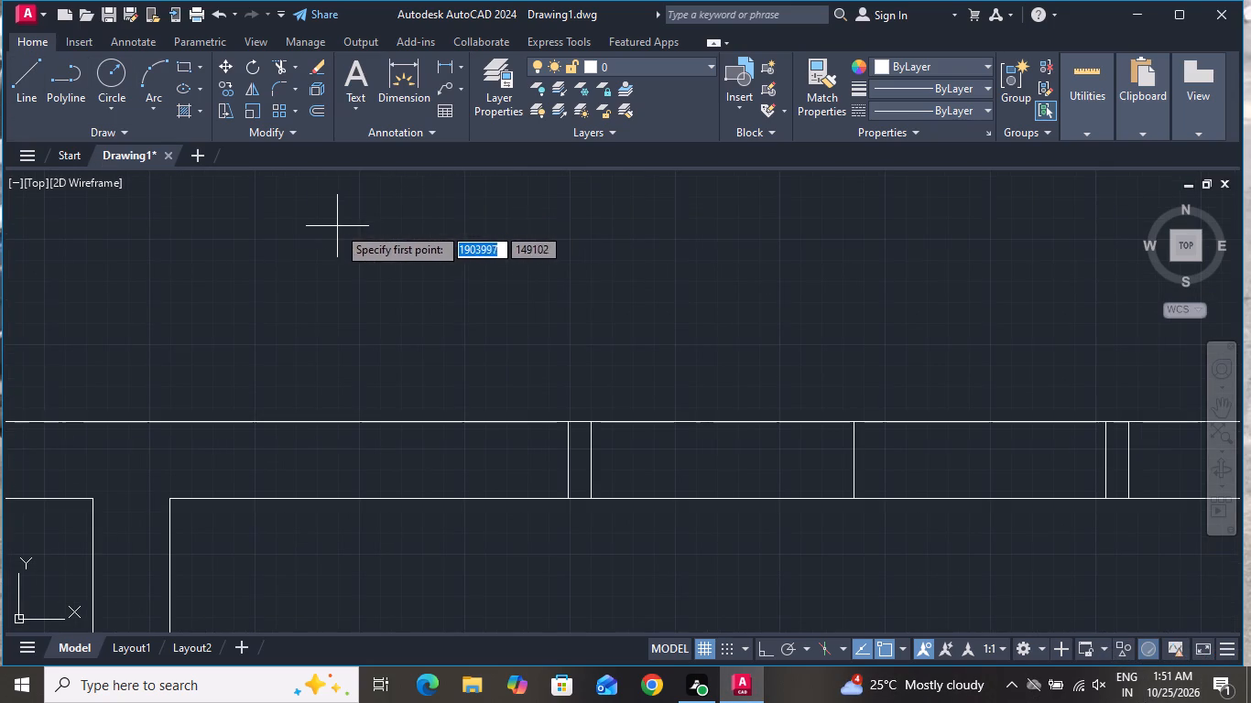
left_click(594, 465)
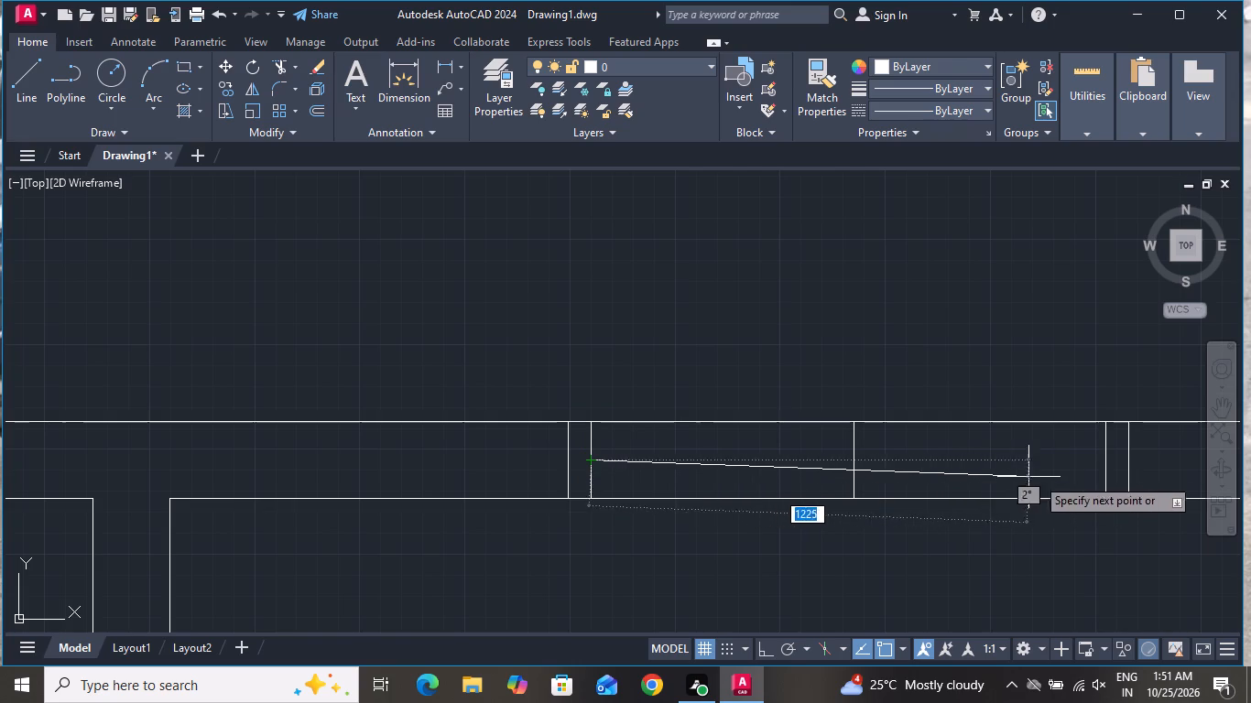
left_click(1110, 460)
right_click(1110, 460)
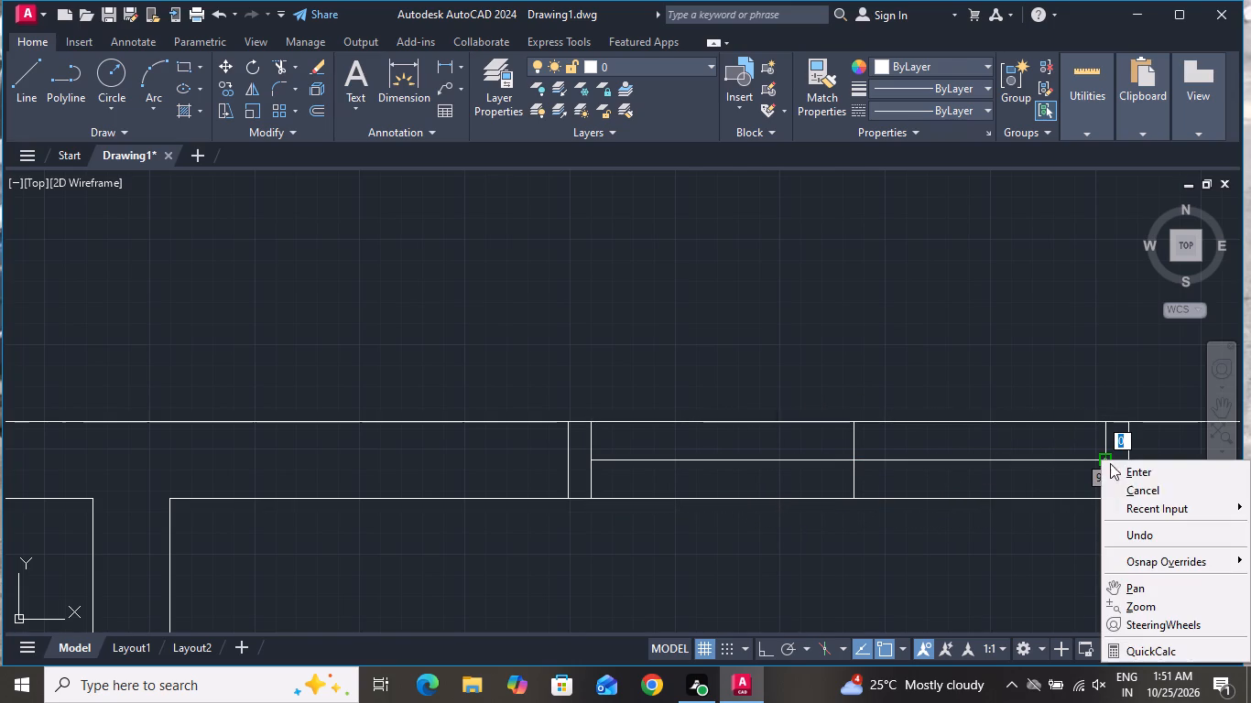
left_click(1114, 492)
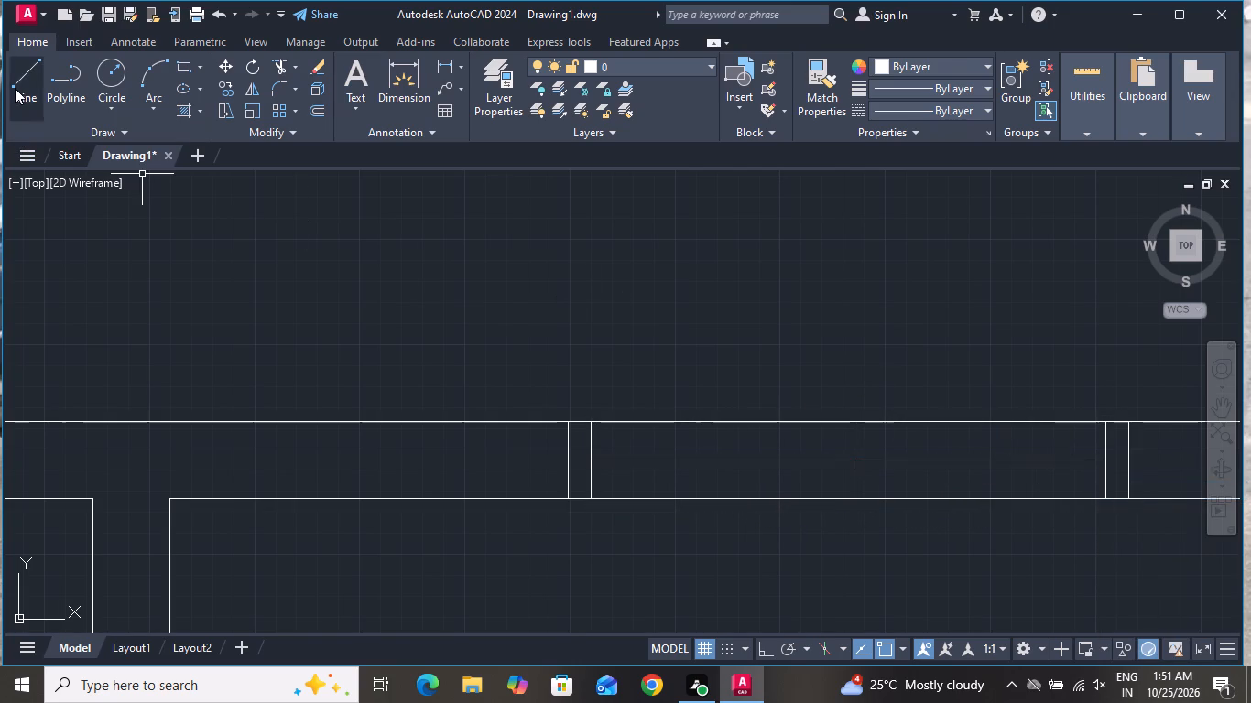
Draw a horizontal line just north of the opening's centre line, spanning between the two inner cross lines.
left_click(17, 85)
scroll(636, 457, "up", 2)
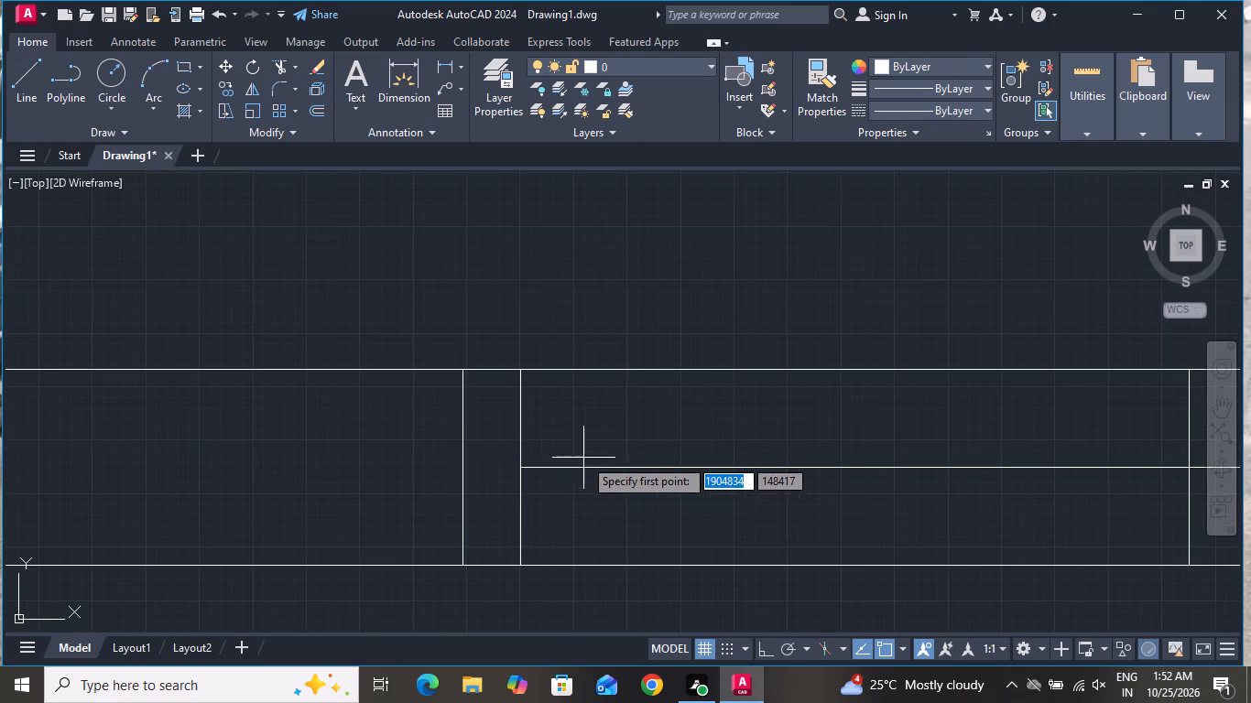
left_click(518, 447)
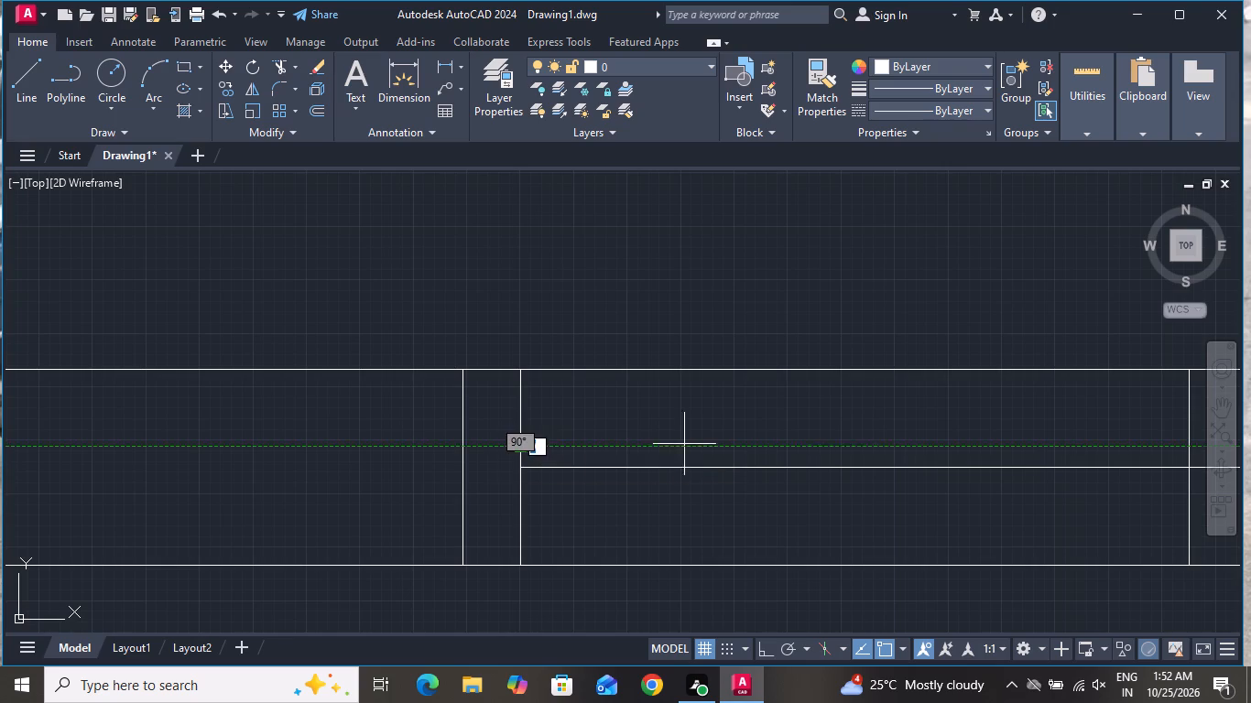
scroll(712, 460, "down", 2)
scroll(1130, 453, "up", 1)
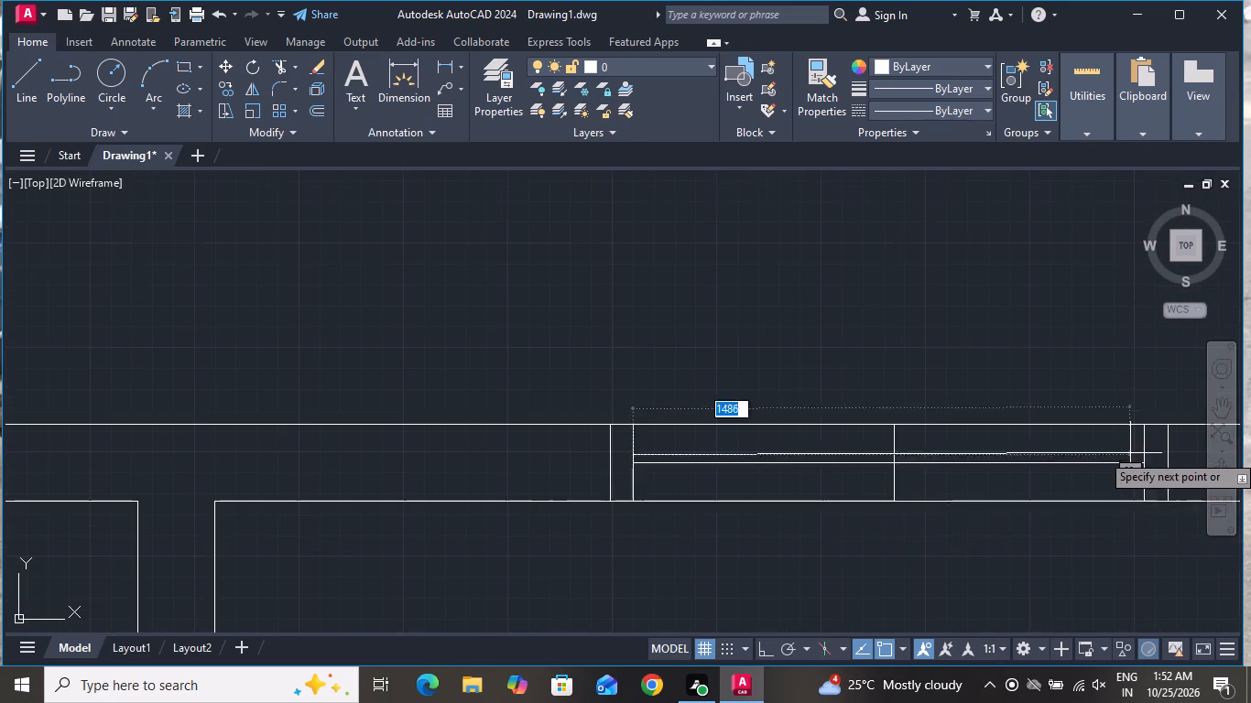
scroll(1130, 453, "up", 1)
left_click(1163, 460)
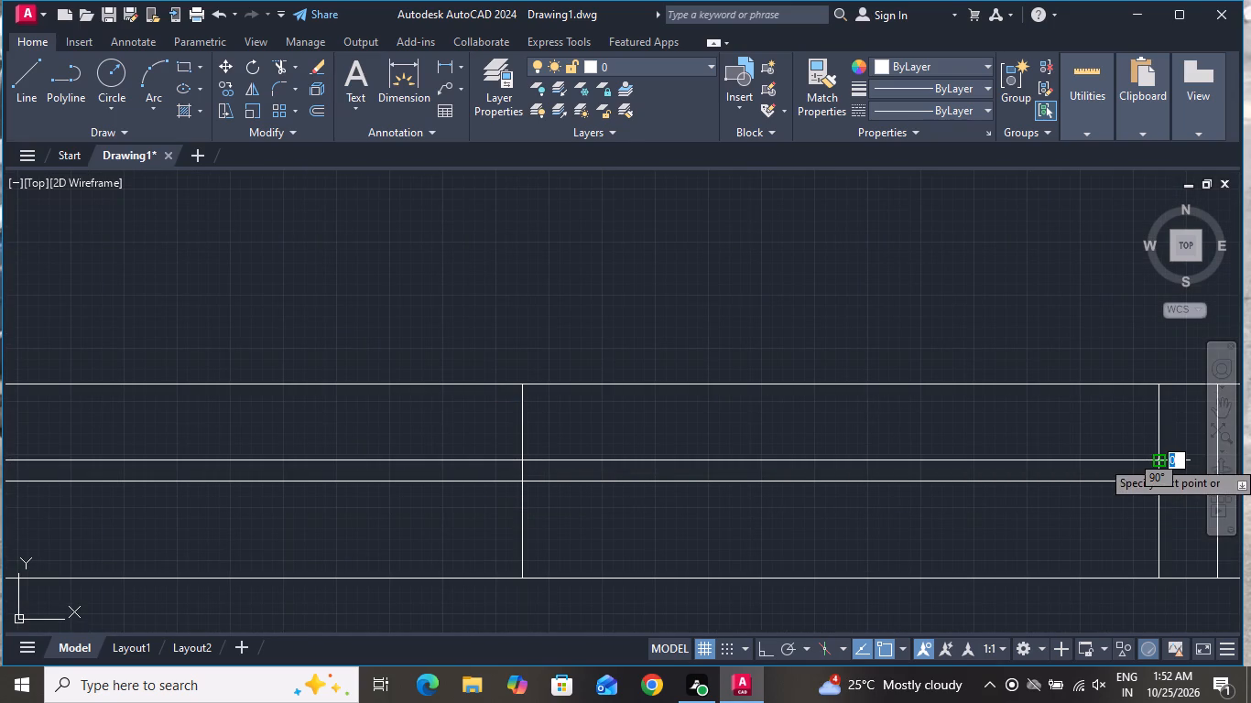
right_click(1163, 460)
left_click(1169, 482)
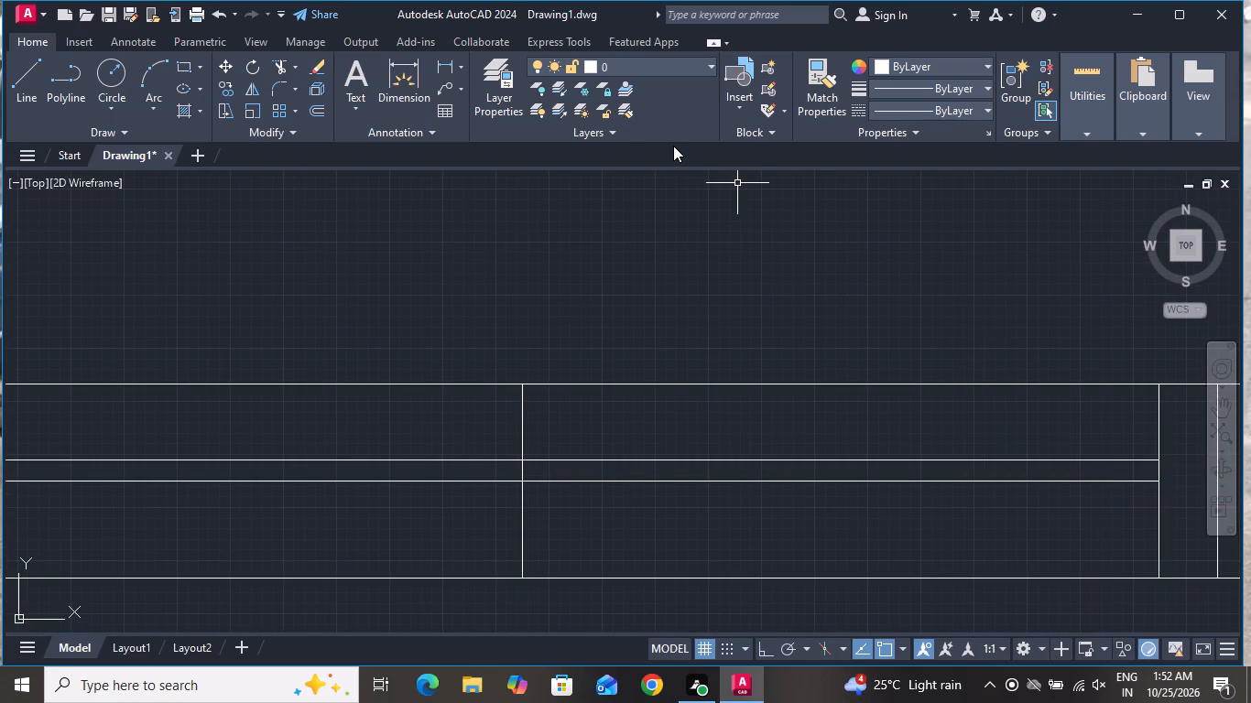
Draw another horizontal line just south of the opening's centre line, spanning between the two inner cross lines.
left_click(21, 74)
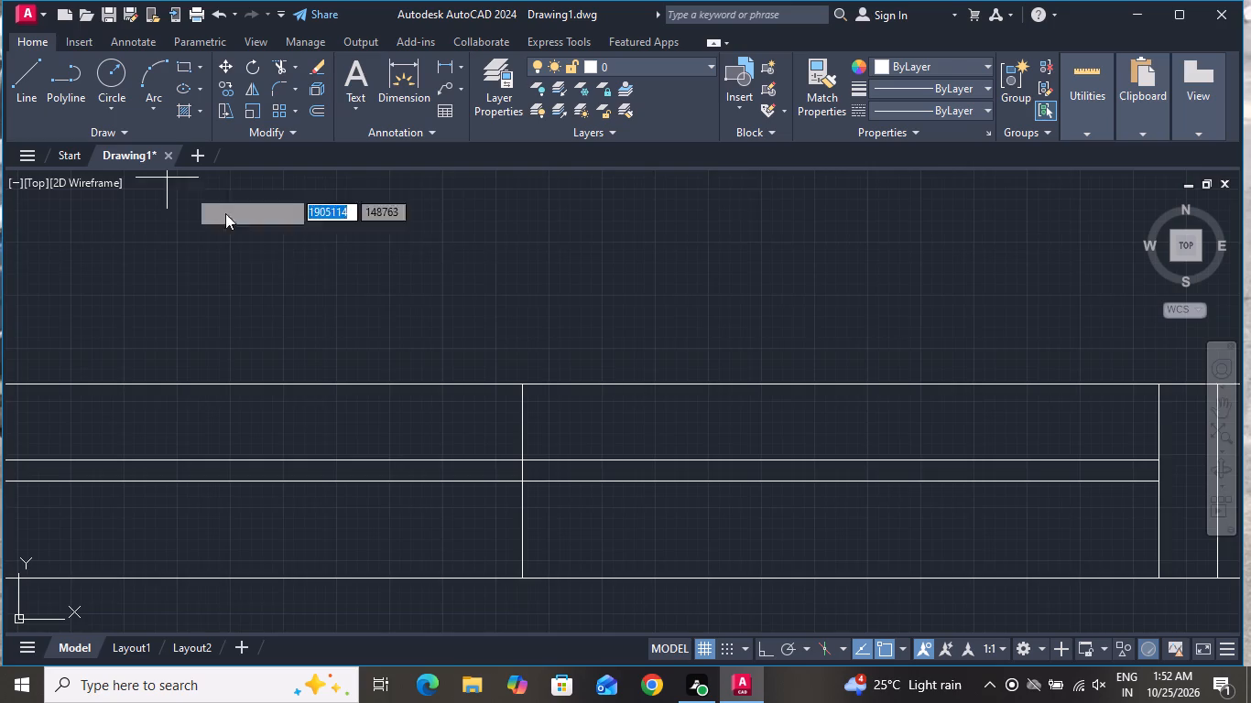
scroll(311, 280, "down", 2)
scroll(145, 395, "up", 2)
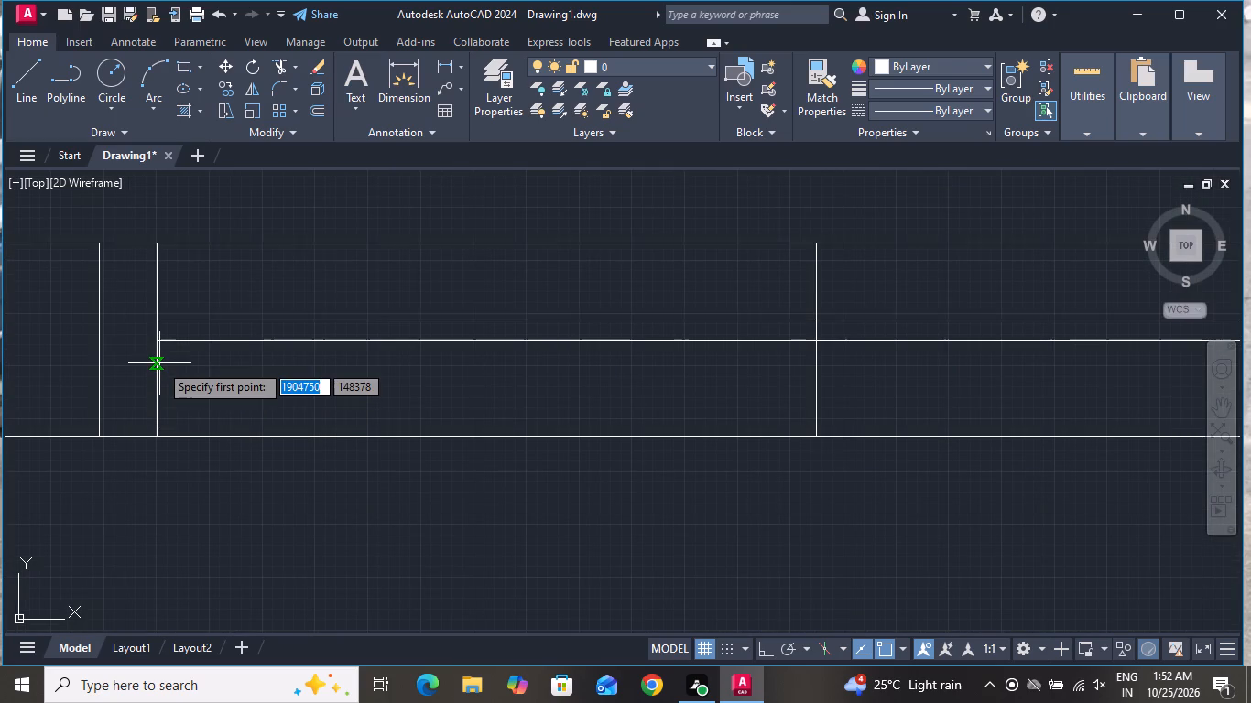
left_click(159, 362)
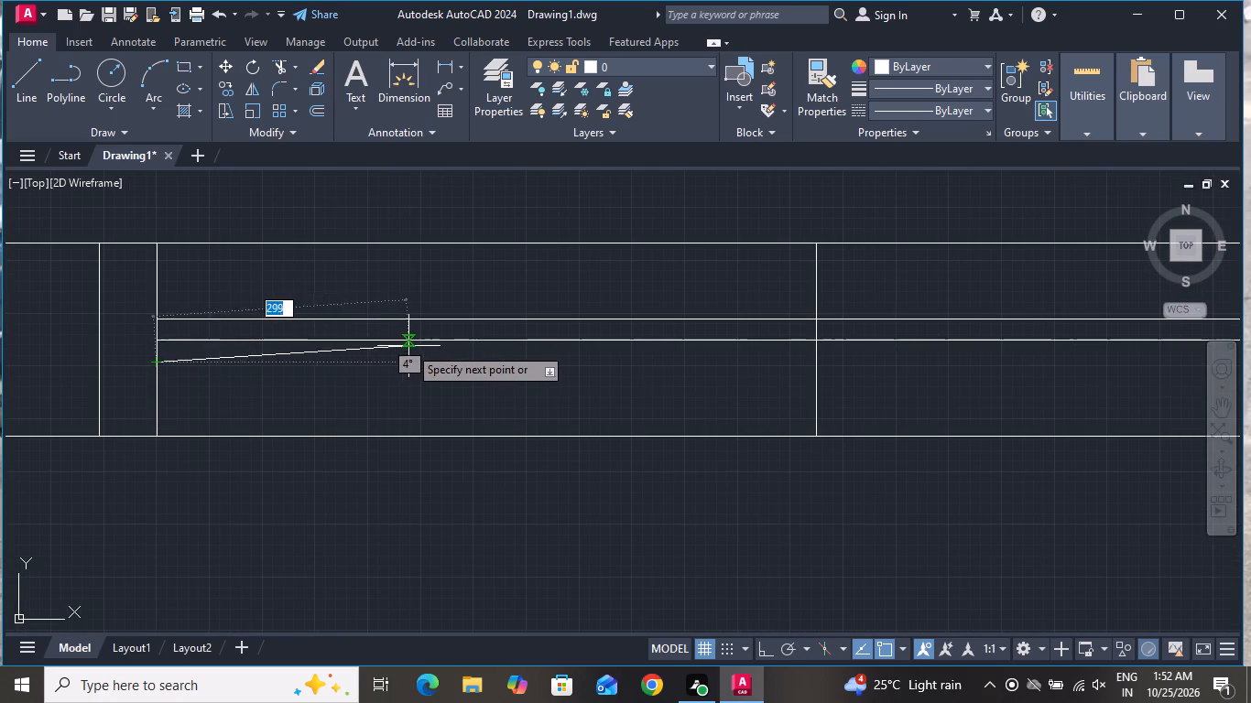
scroll(408, 346, "down", 1)
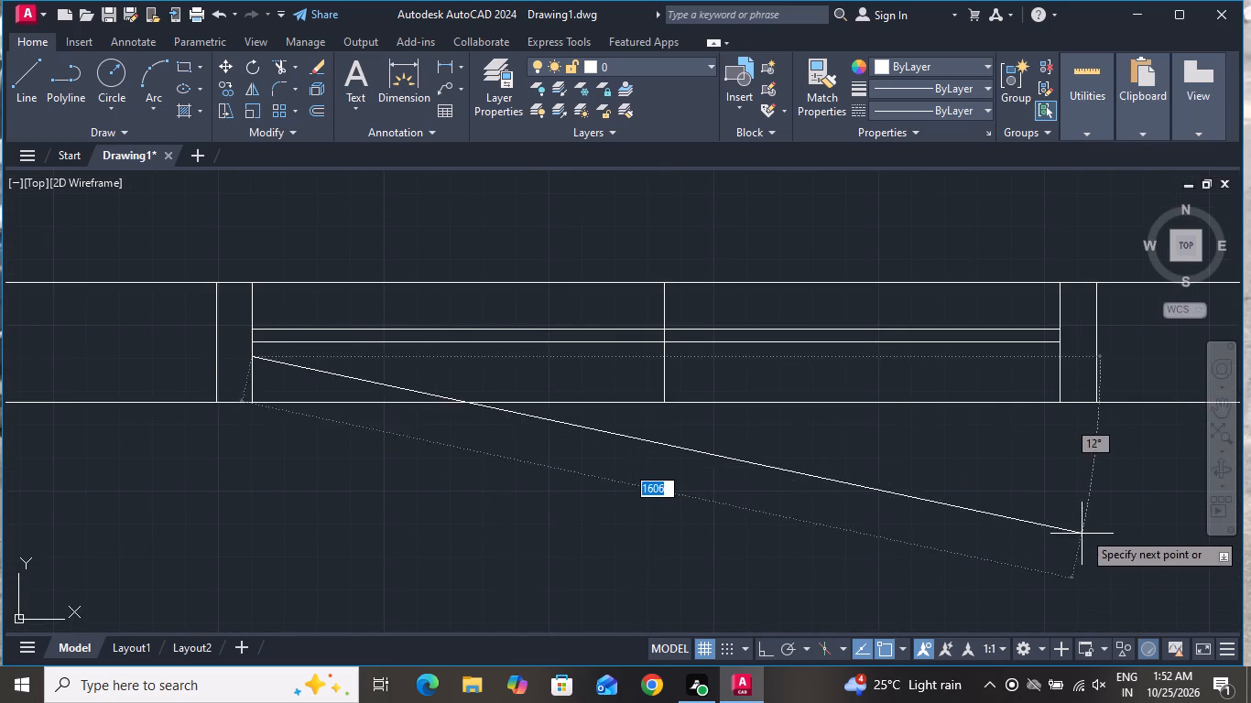
scroll(1030, 344, "up", 2)
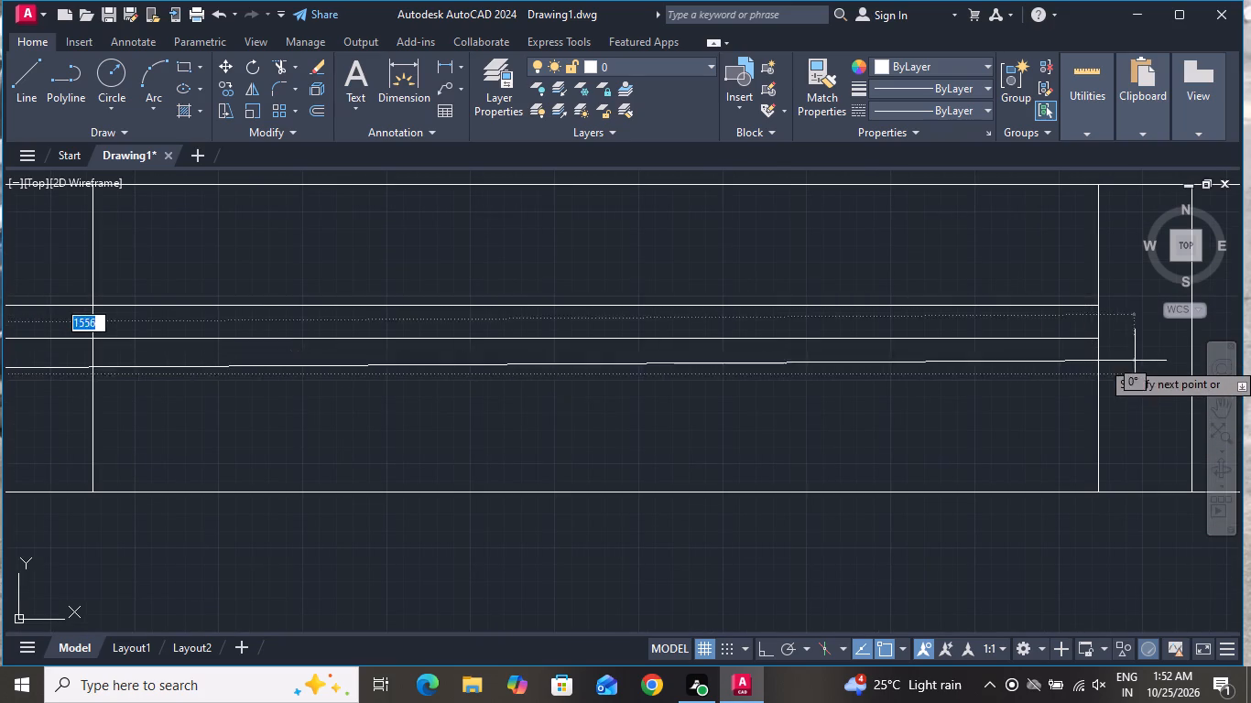
left_click(1099, 375)
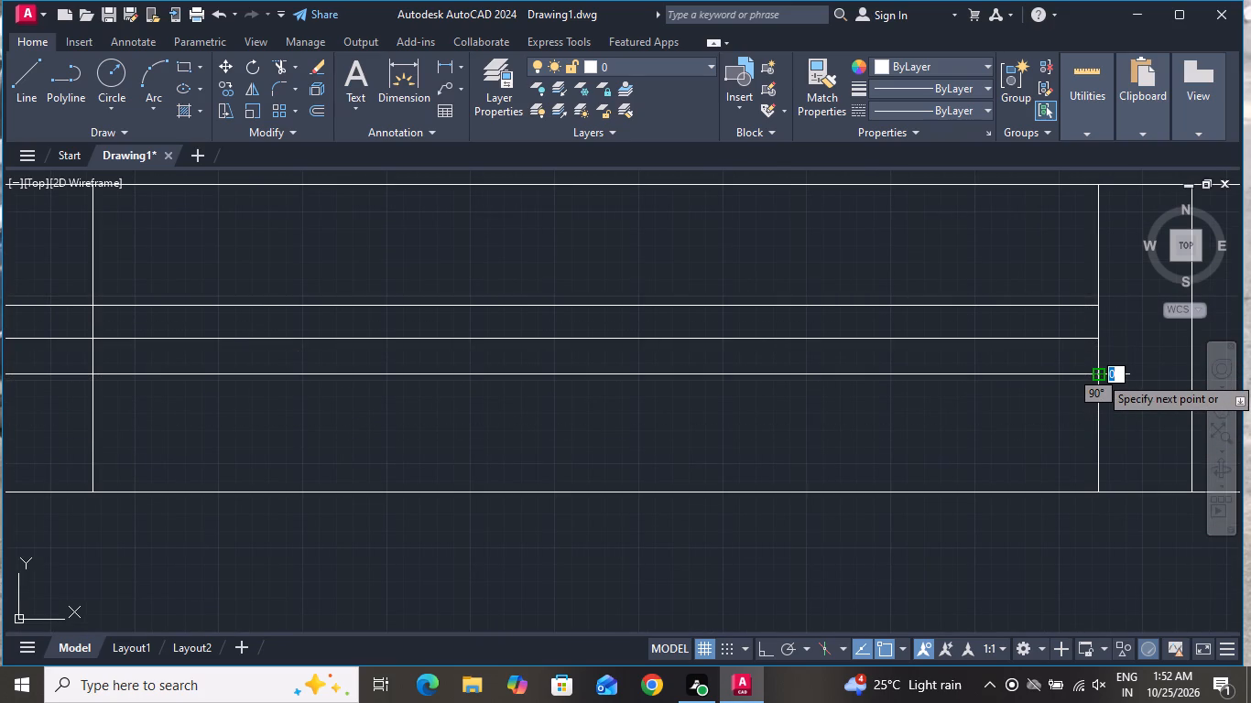
right_click(1099, 375)
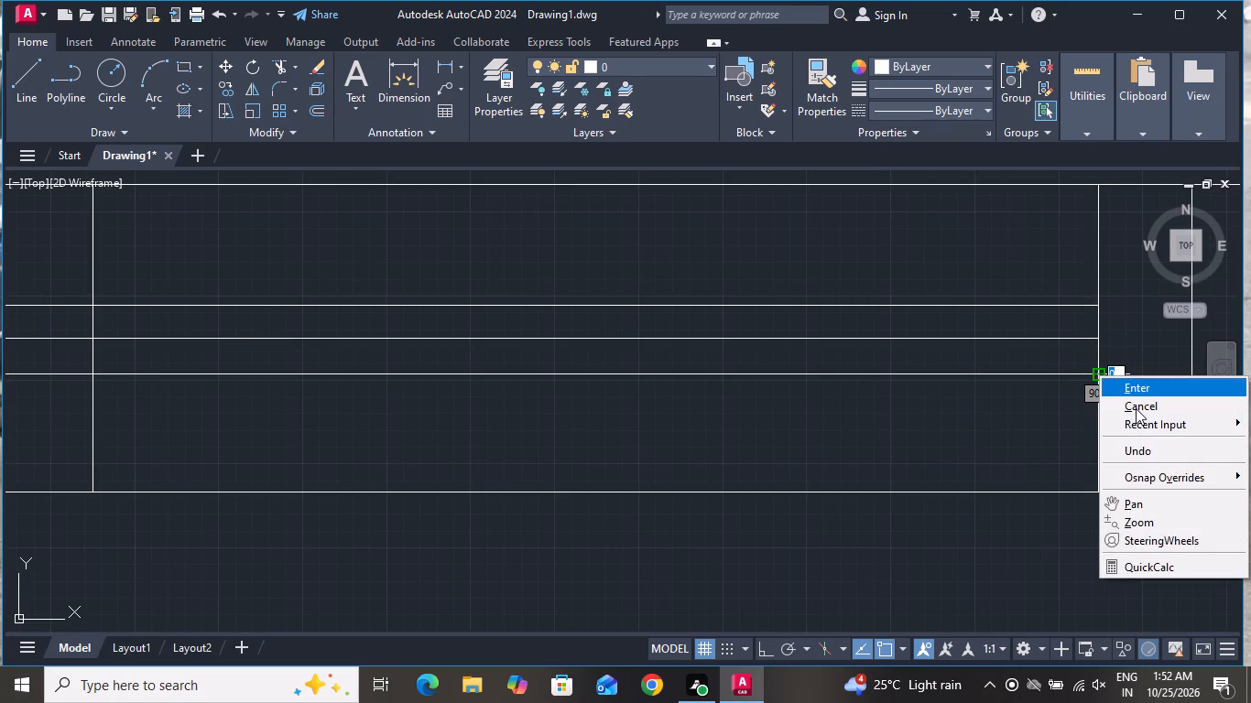
left_click(1143, 411)
Erase the central room opening's middle vertical cross line together with its central horizontal line.
scroll(1143, 411, "down", 1)
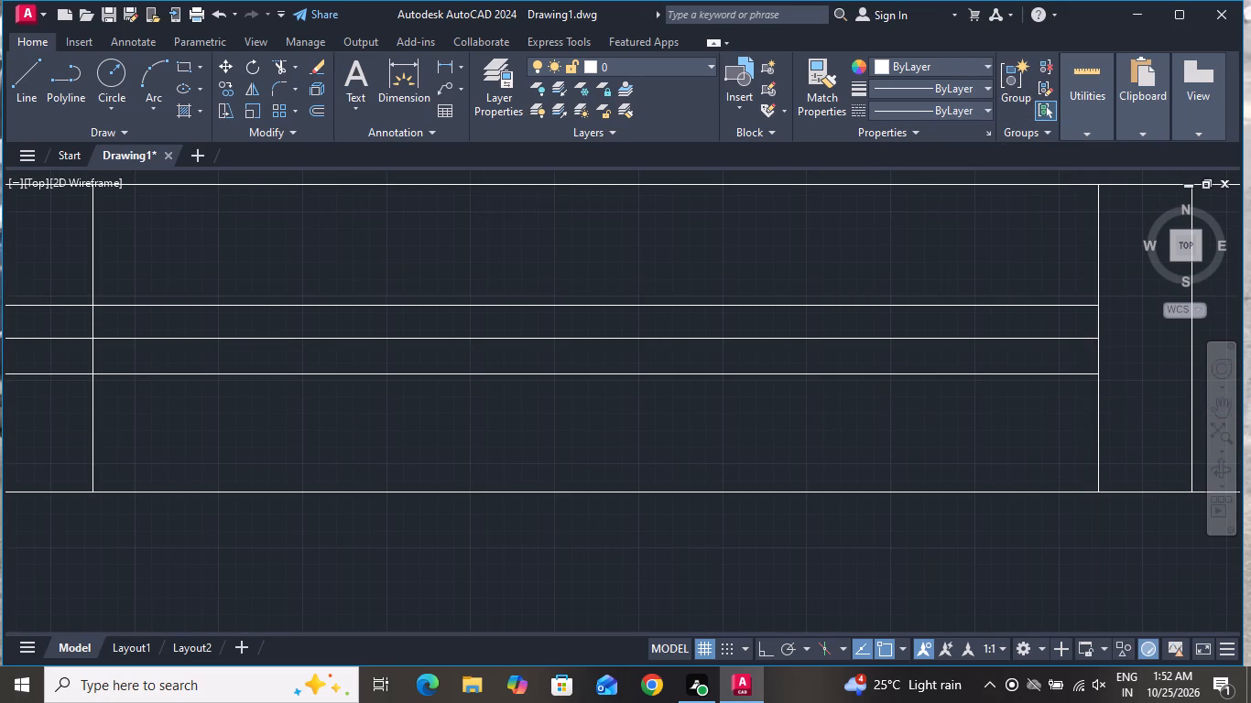
scroll(1143, 411, "down", 1)
scroll(744, 370, "up", 3)
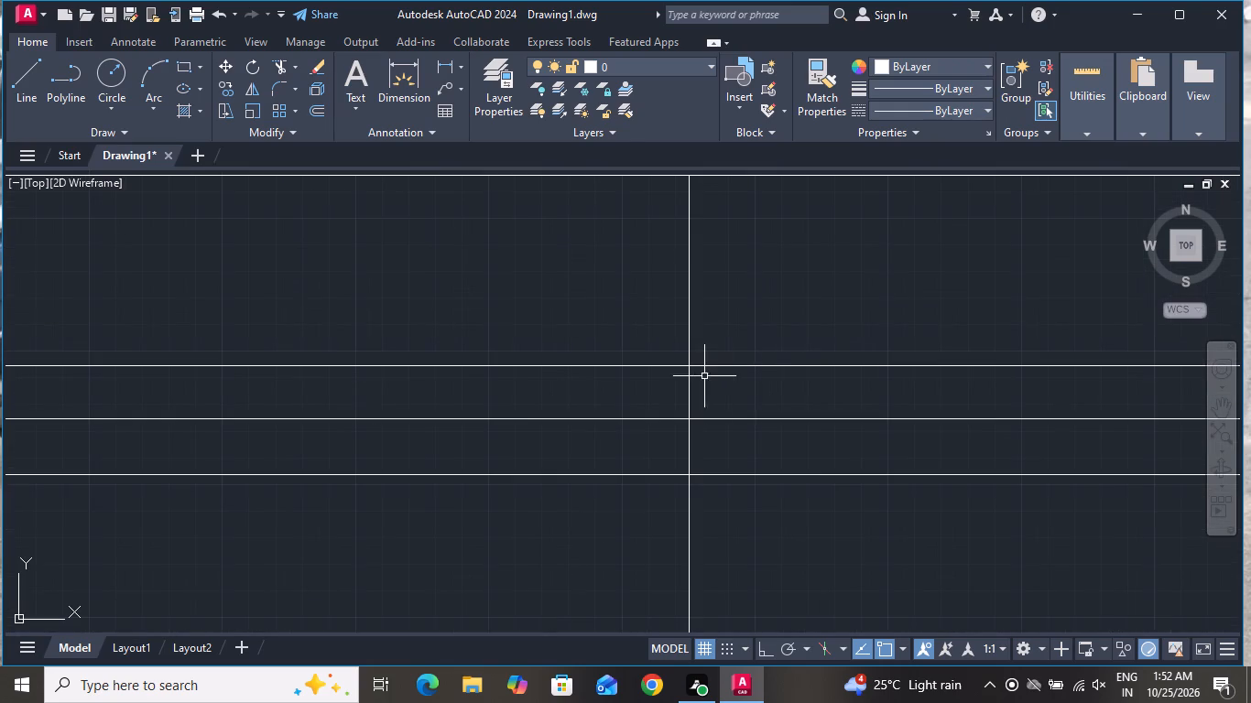
left_click(692, 376)
left_click(667, 429)
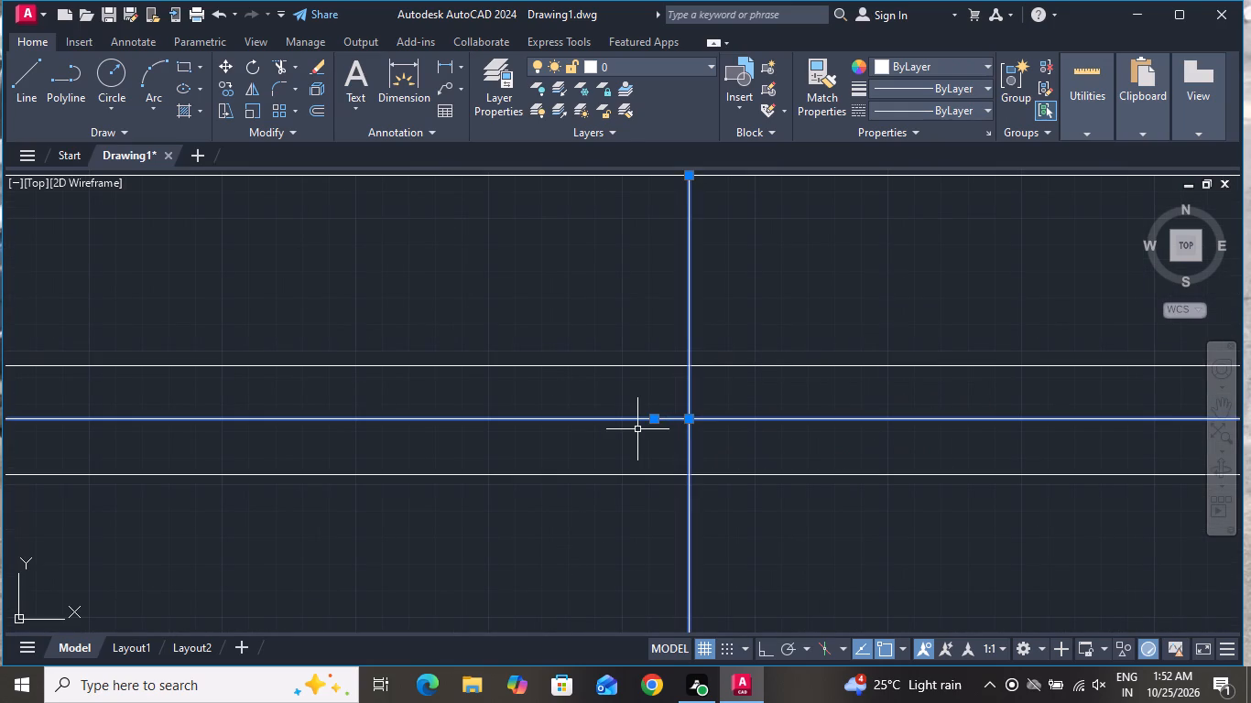
key("Delete")
Draw a vertical line from the inner to the outer face of the north wall, at the middle of the east room's width.
scroll(633, 416, "down", 4)
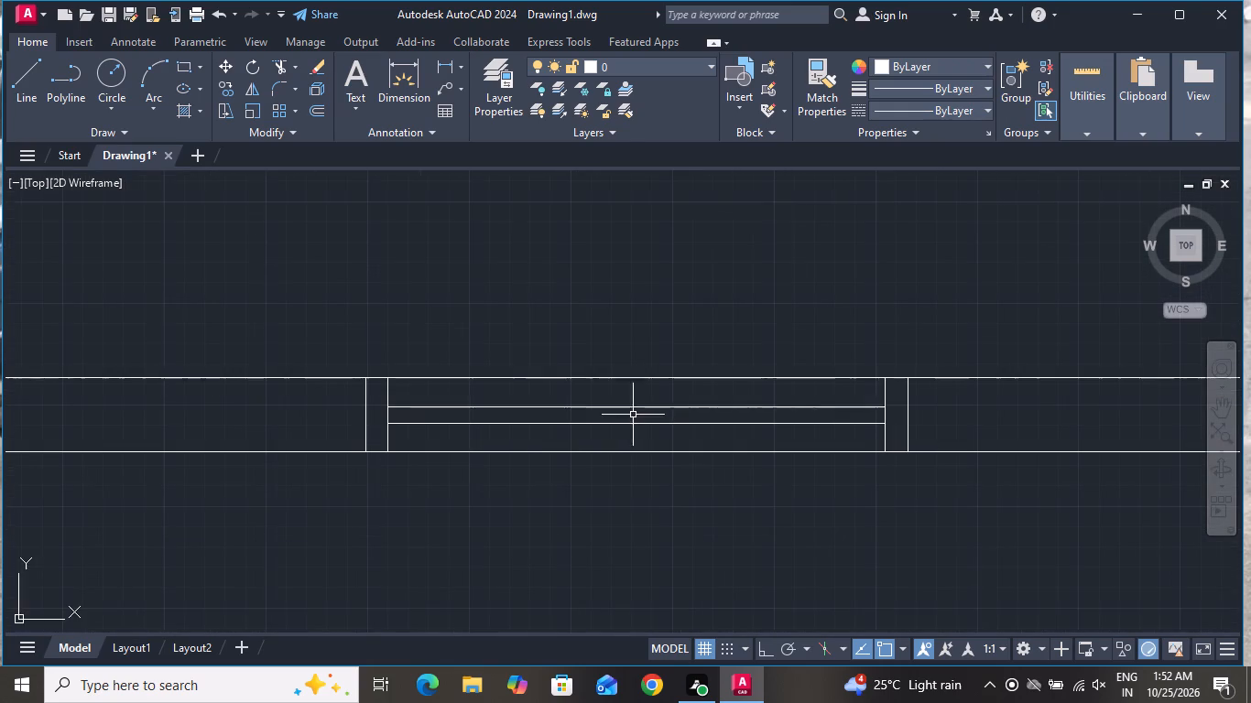
scroll(635, 399, "down", 2)
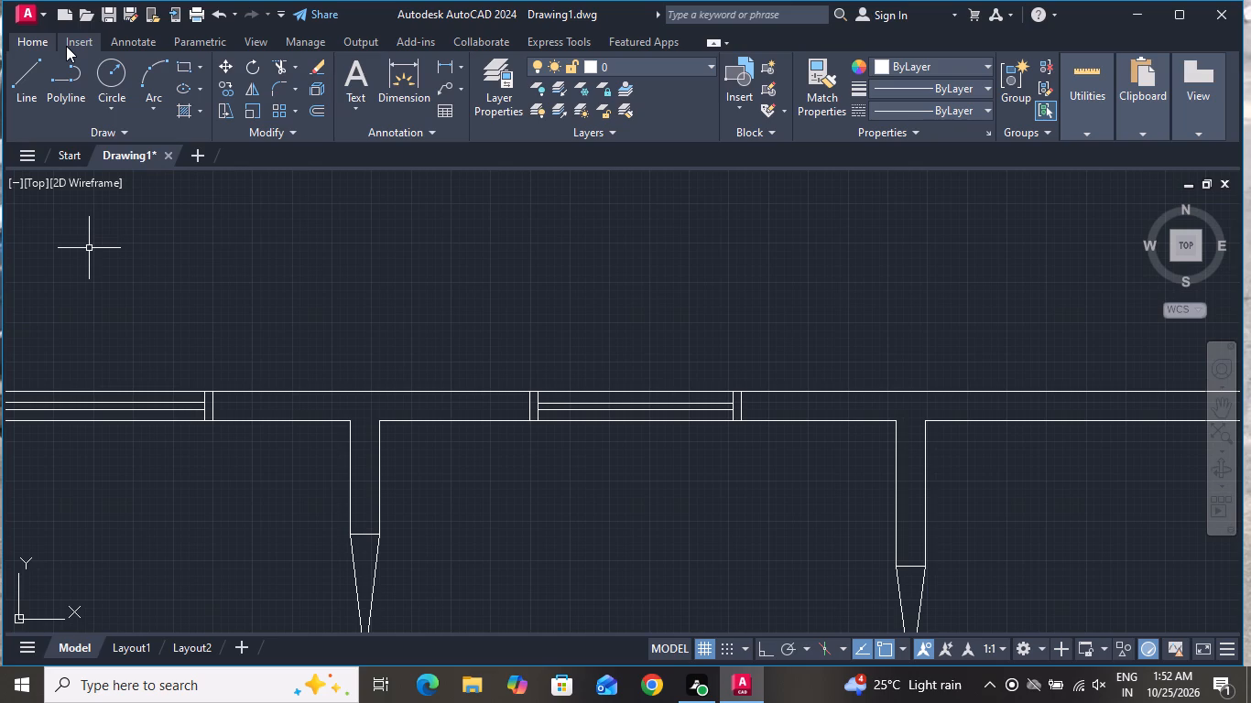
left_click(29, 79)
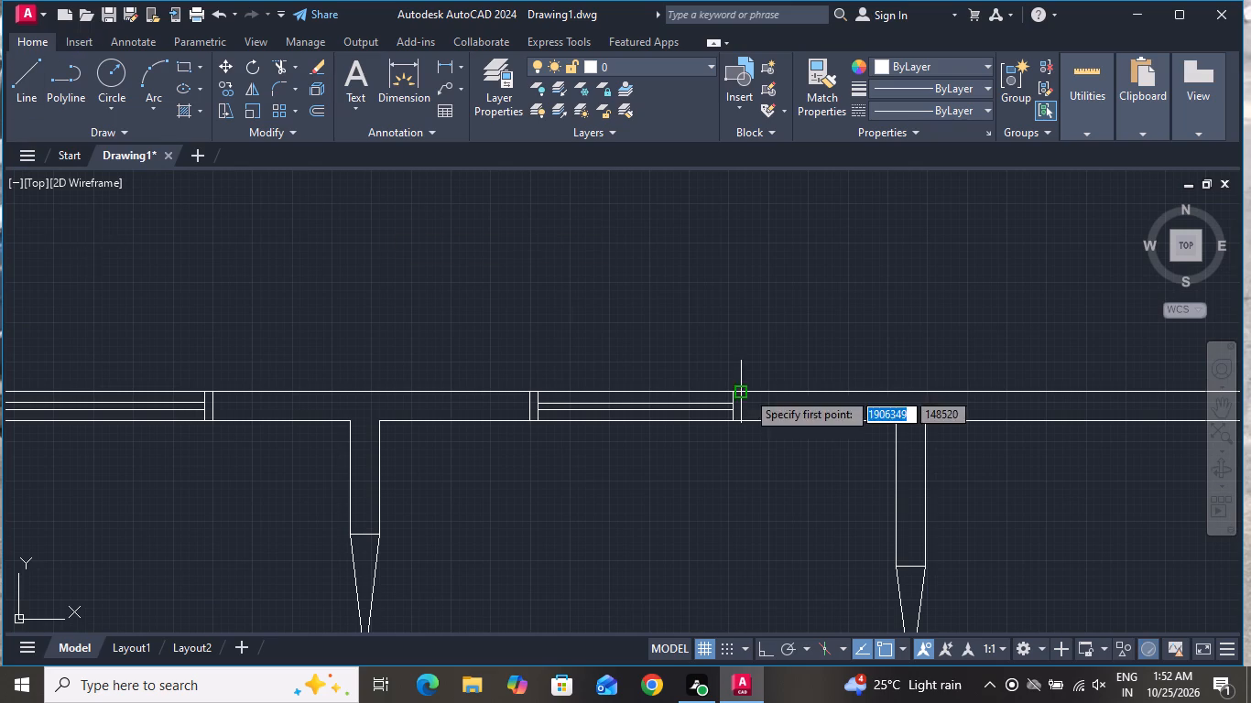
scroll(746, 391, "down", 2)
scroll(903, 384, "up", 2)
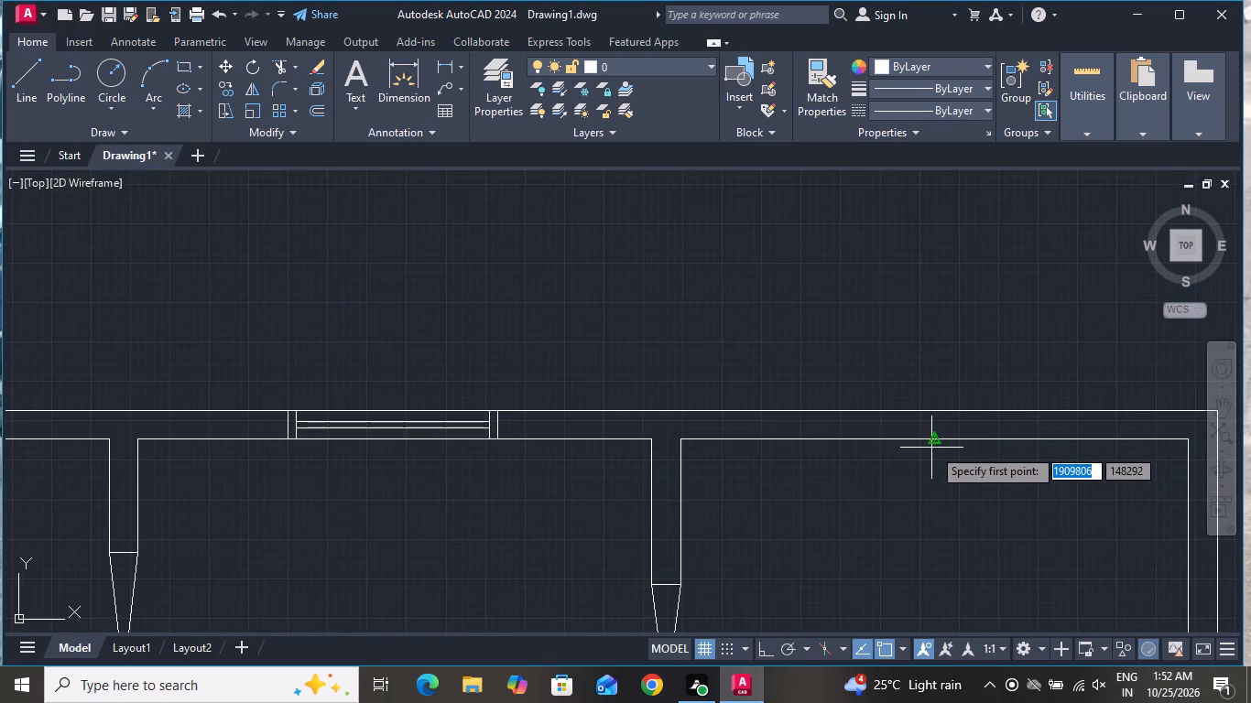
left_click(935, 445)
left_click(935, 415)
right_click(935, 415)
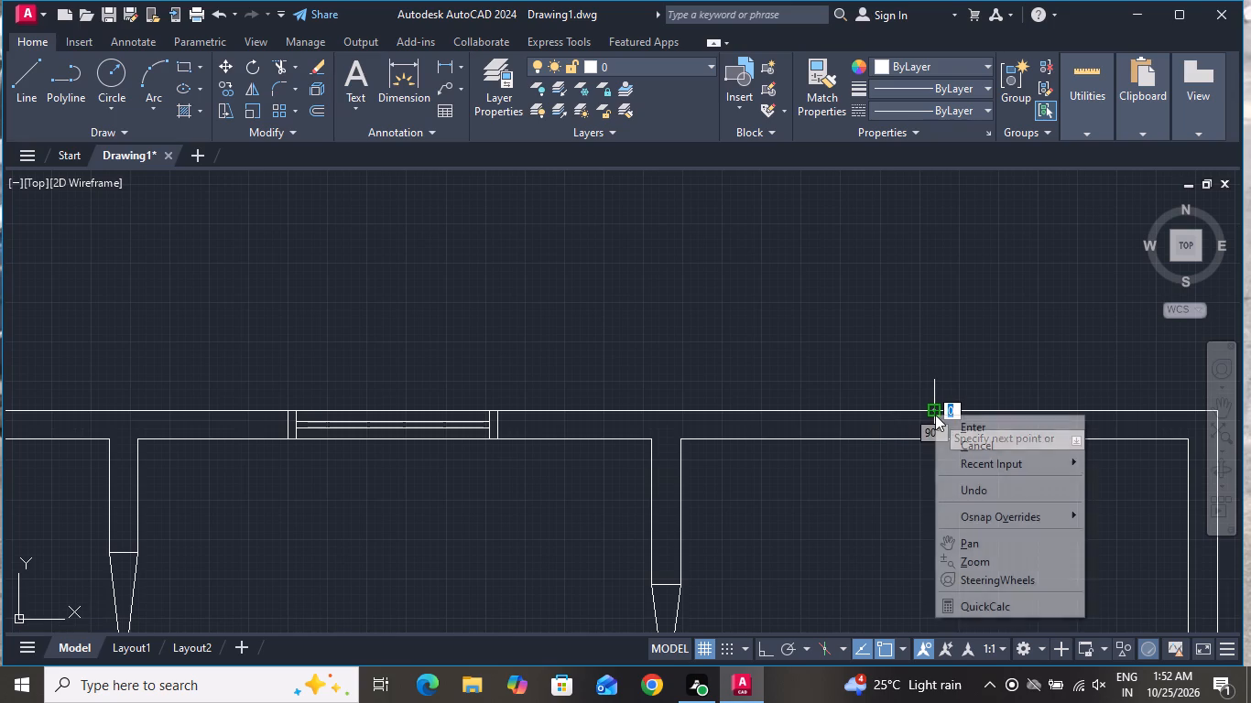
left_click(955, 442)
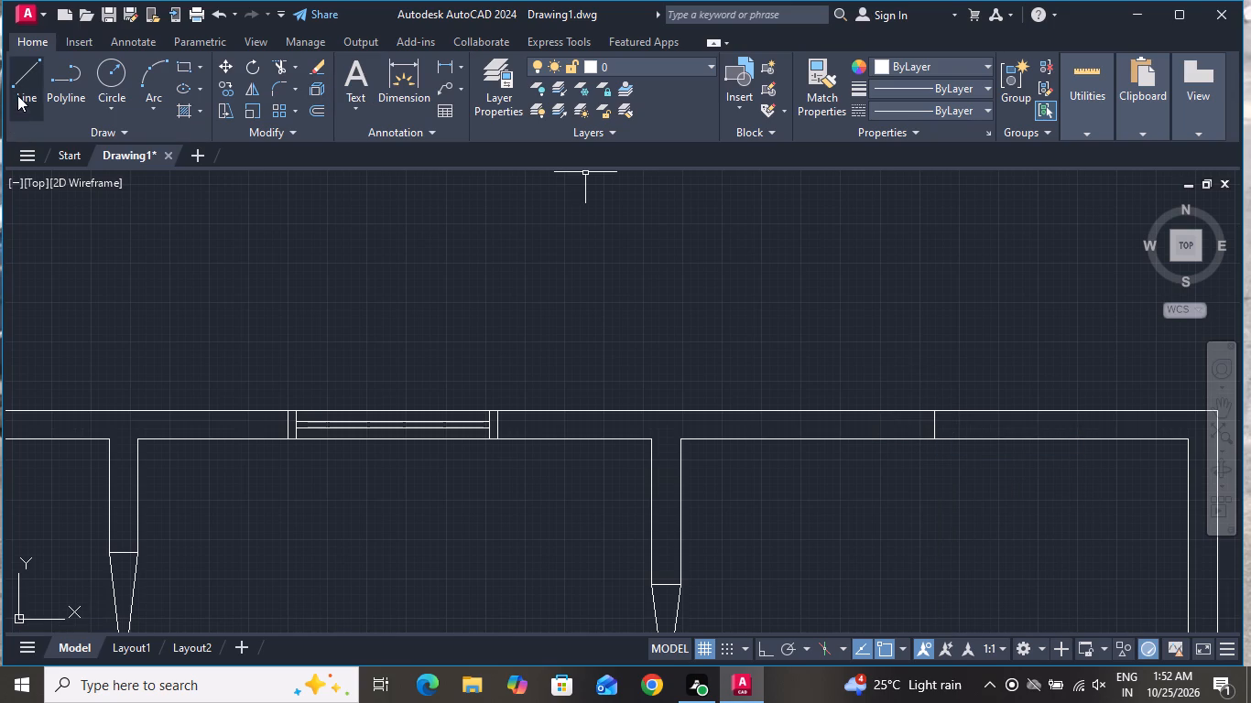
Draw a vertical line across the thickness of the east room's north wall, west of the middle cross line.
left_click(21, 82)
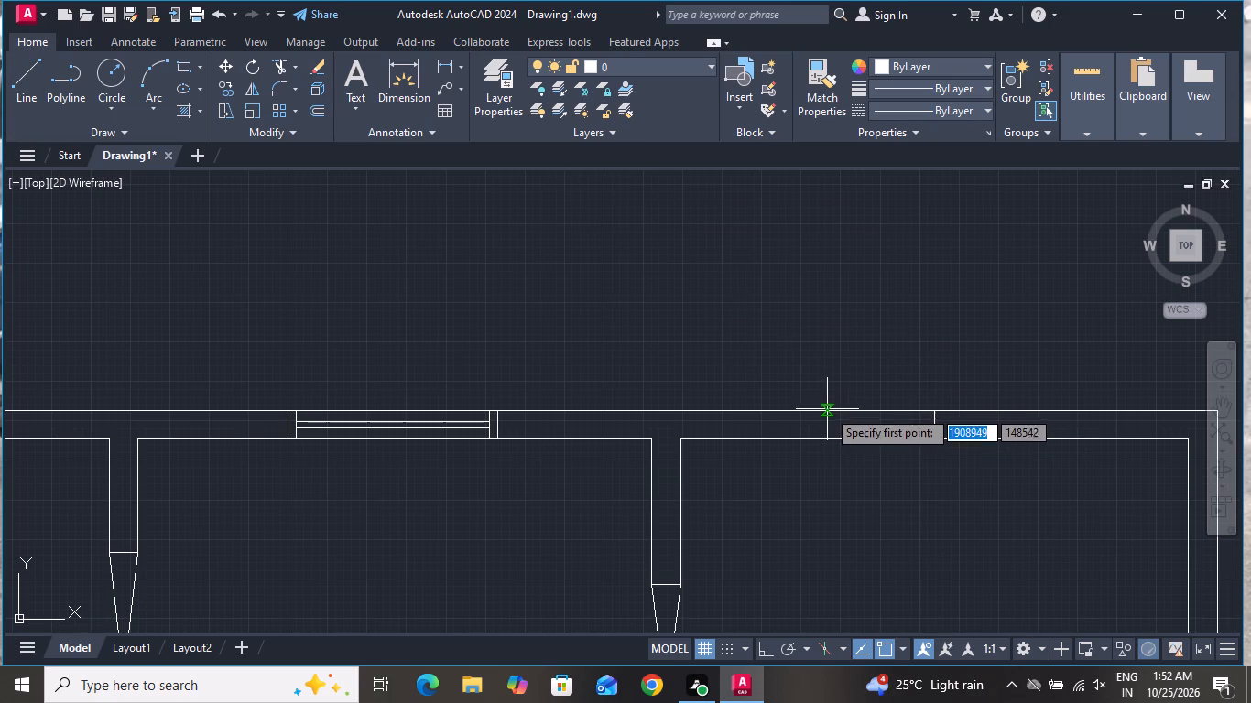
left_click(827, 410)
left_click(828, 444)
right_click(826, 443)
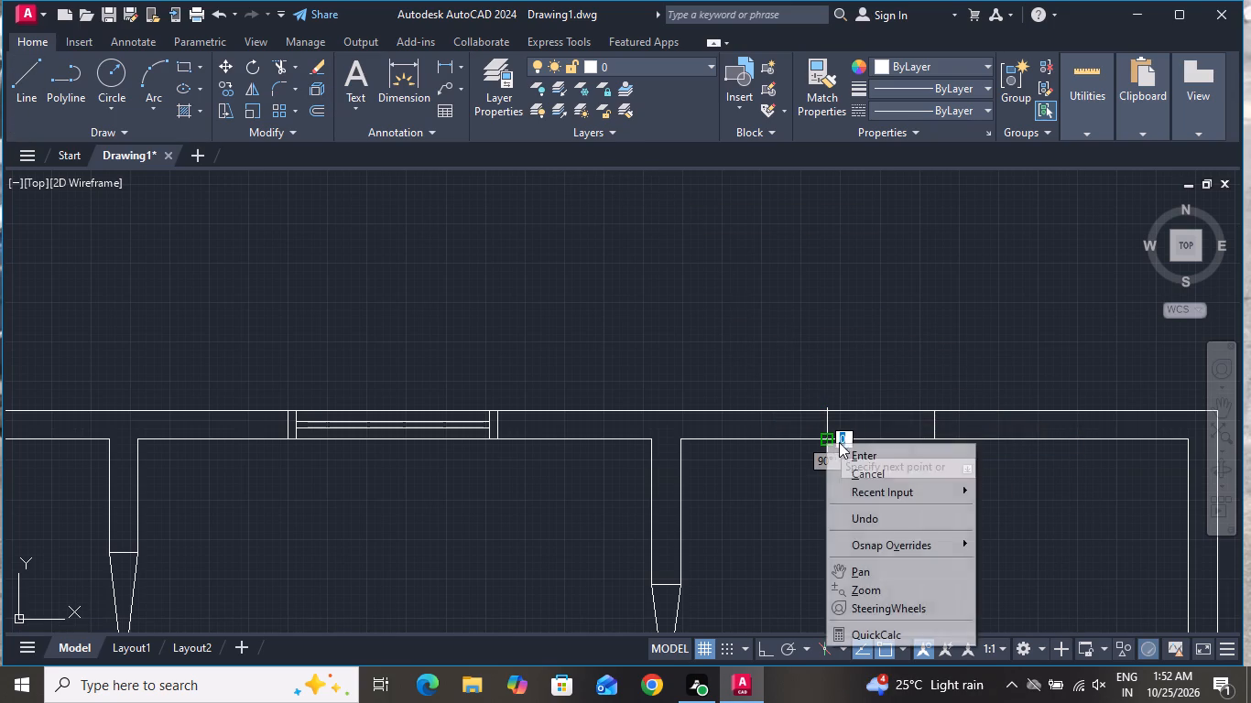
left_click(858, 474)
Draw a vertical line across the thickness of the east room's north wall, east of the middle cross line.
left_click(8, 77)
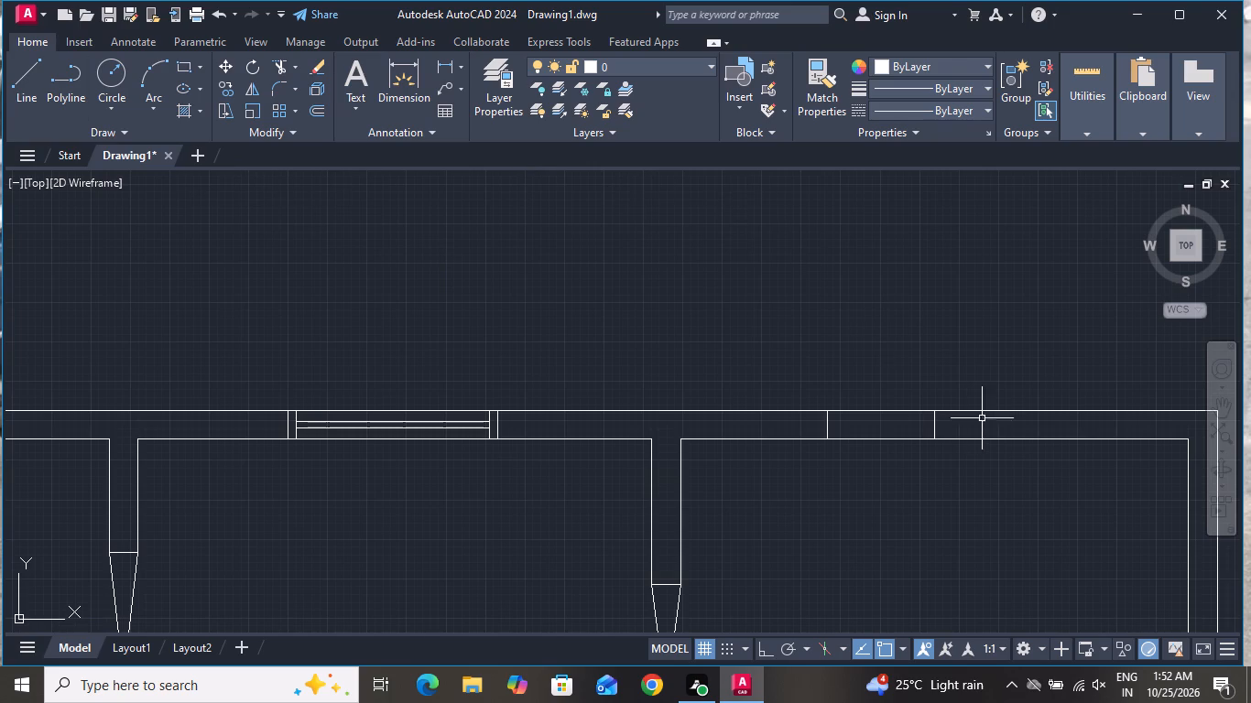
left_click(15, 67)
left_click(1026, 413)
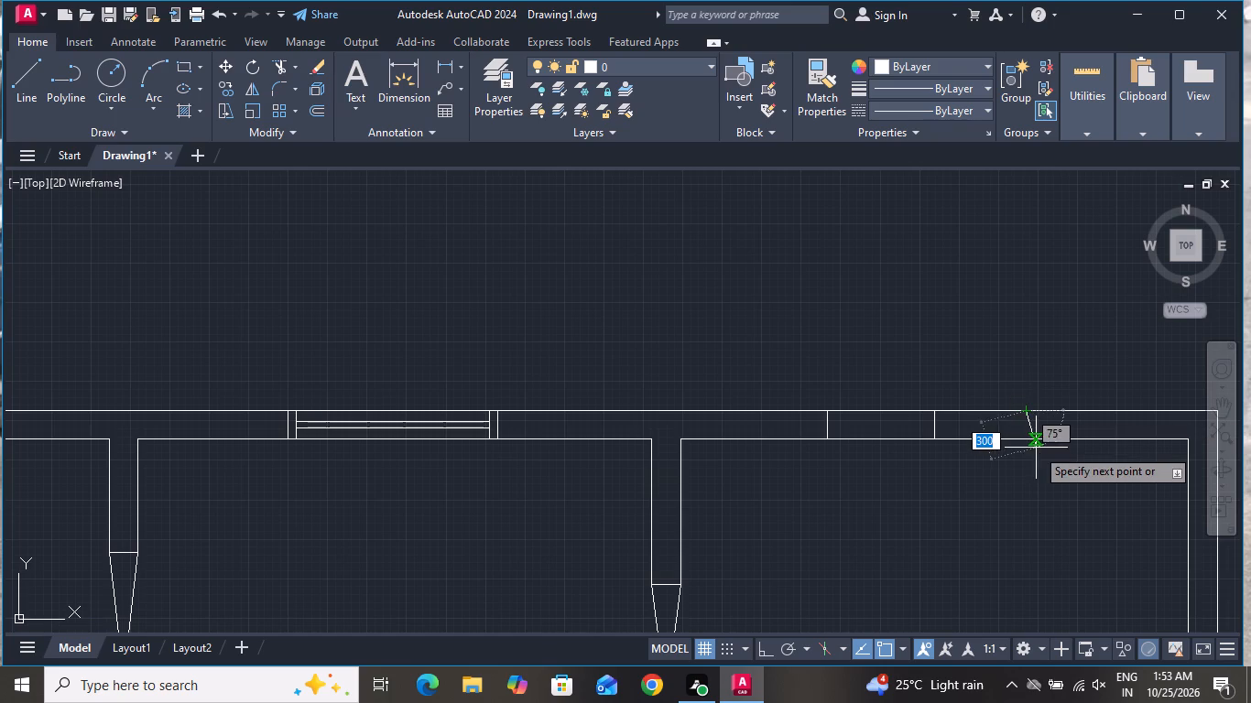
left_click(1033, 445)
right_click(1033, 445)
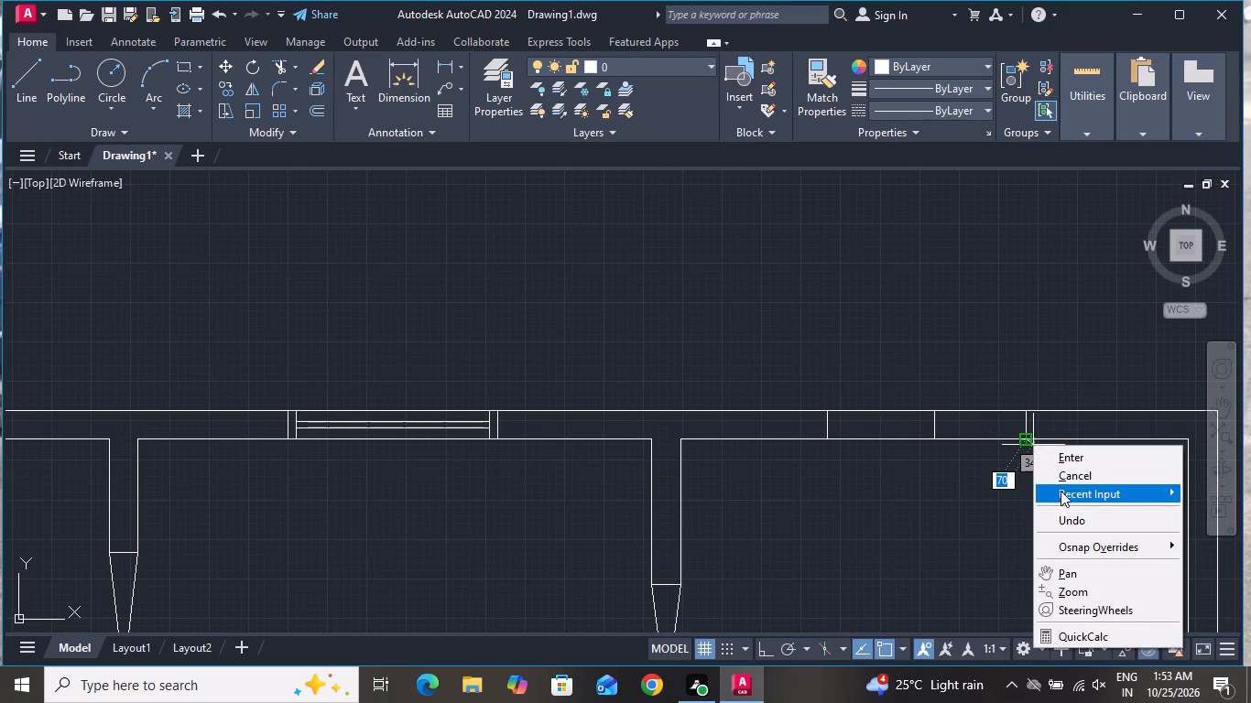
left_click(1073, 487)
left_click(1072, 465)
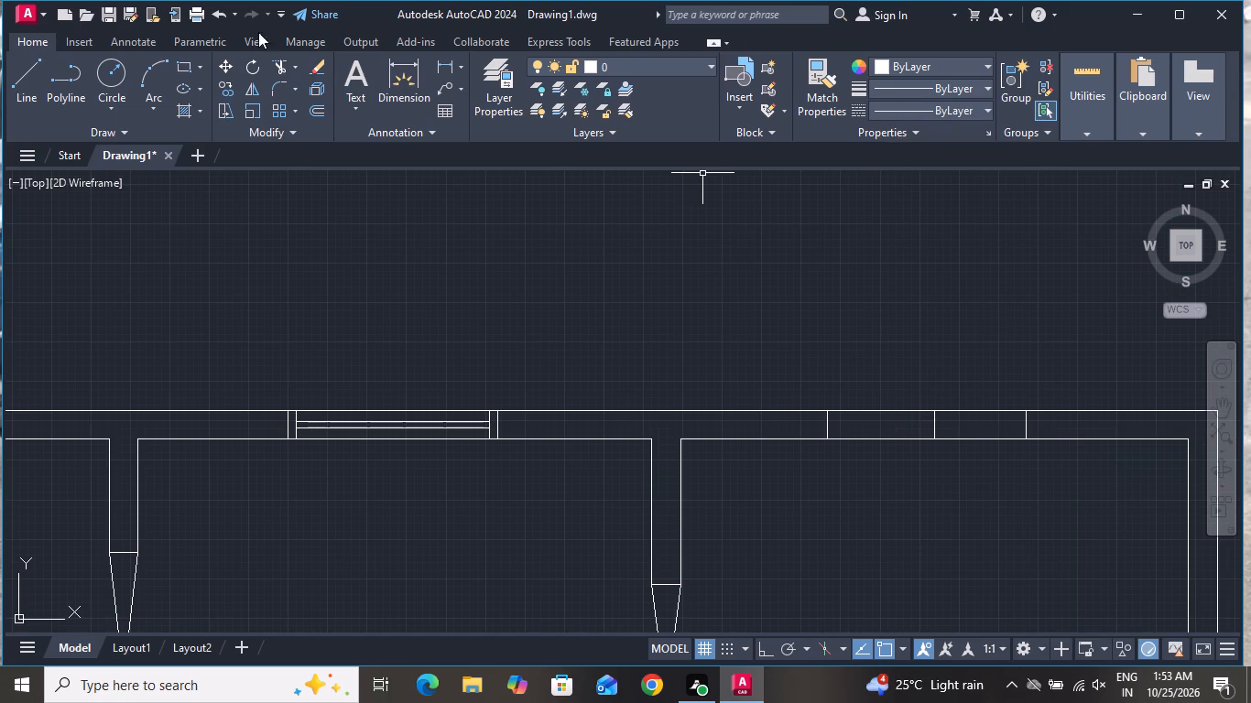
Draw a second vertical line across the north wall, just east of the east room opening's west end line.
left_click(37, 72)
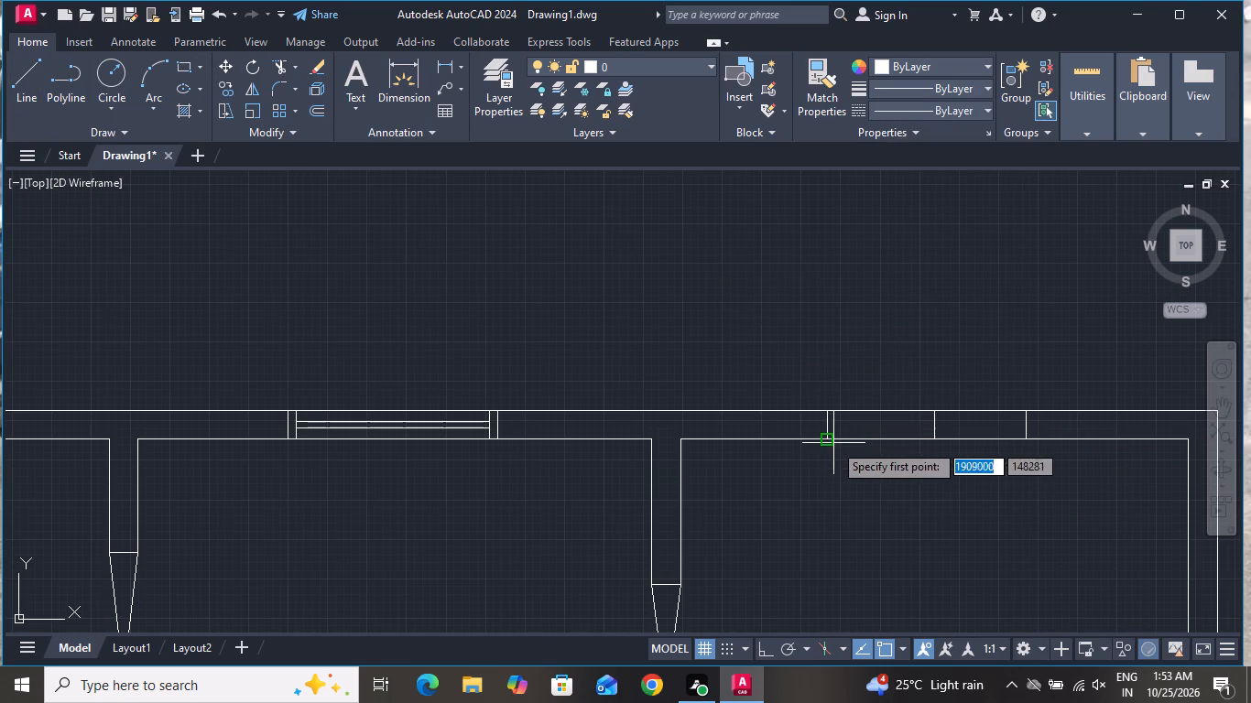
scroll(837, 461, "up", 1)
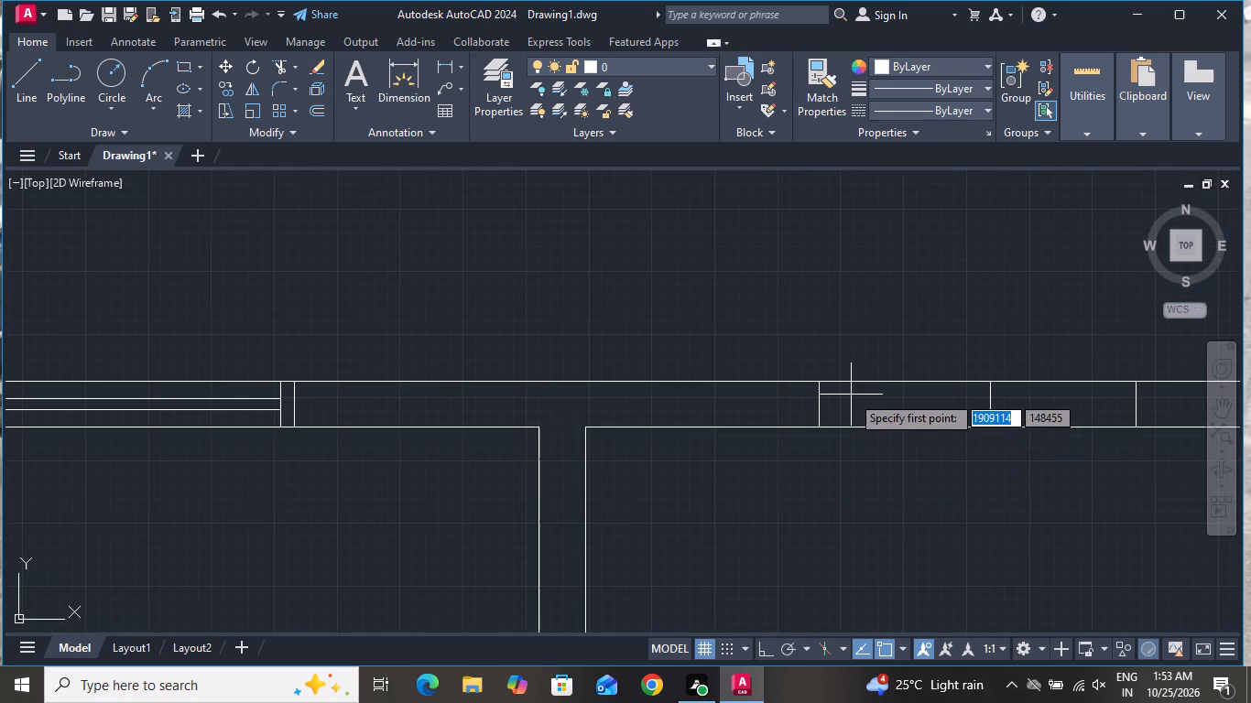
left_click(835, 382)
left_click(835, 426)
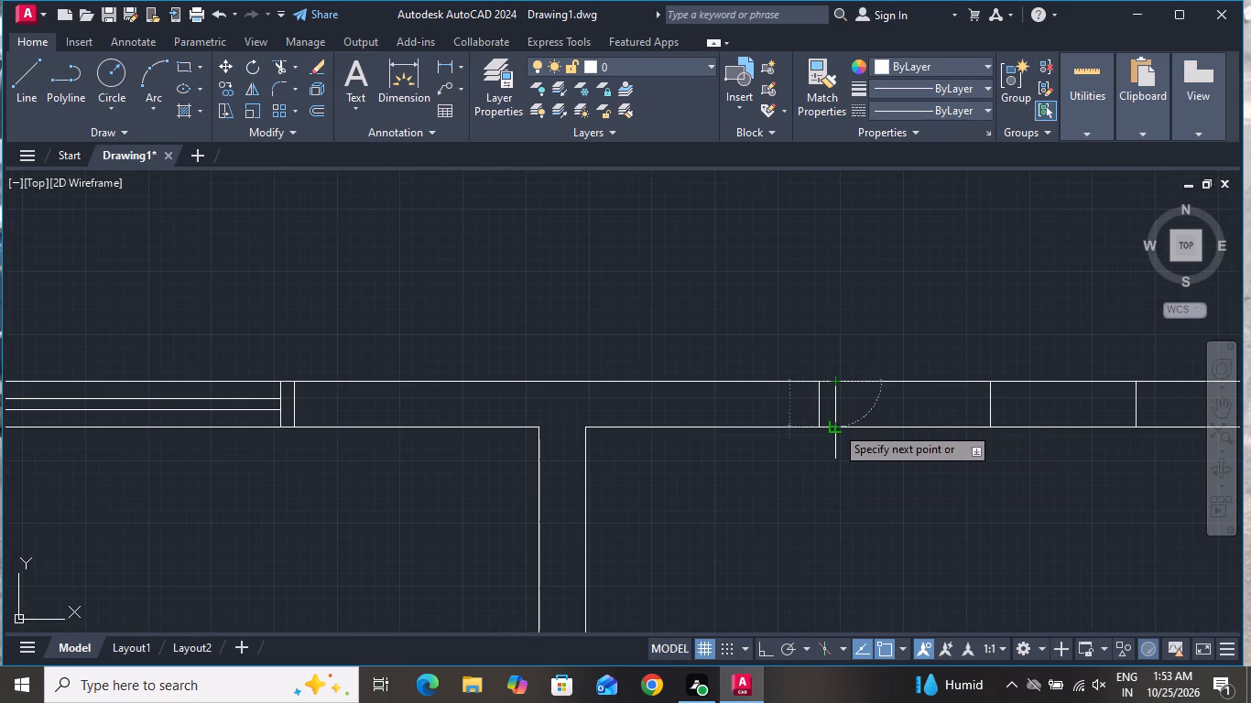
right_click(835, 426)
left_click(879, 465)
left_click(876, 451)
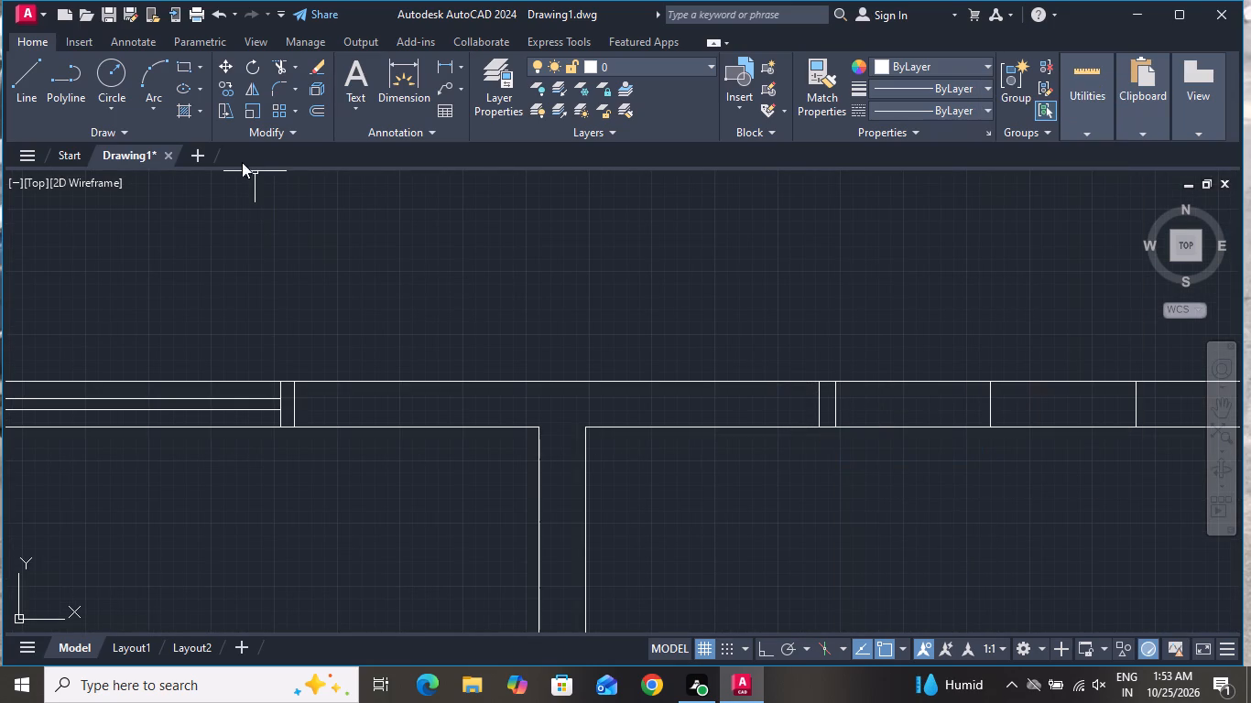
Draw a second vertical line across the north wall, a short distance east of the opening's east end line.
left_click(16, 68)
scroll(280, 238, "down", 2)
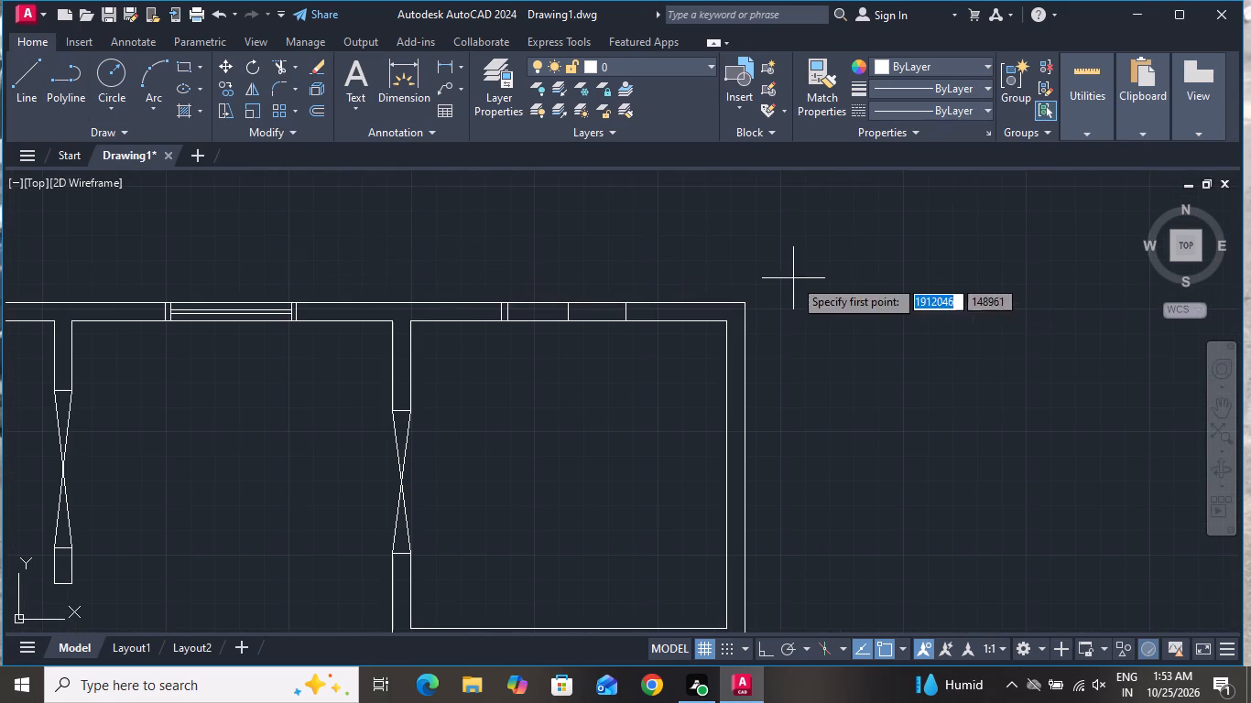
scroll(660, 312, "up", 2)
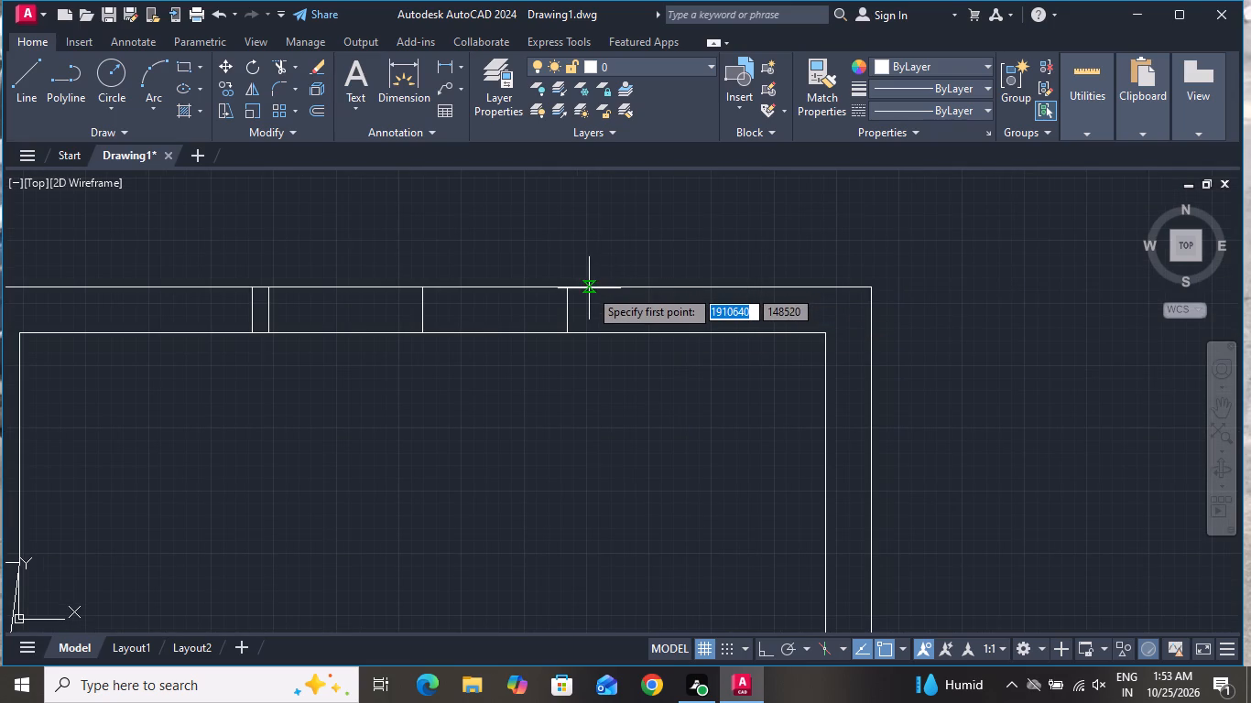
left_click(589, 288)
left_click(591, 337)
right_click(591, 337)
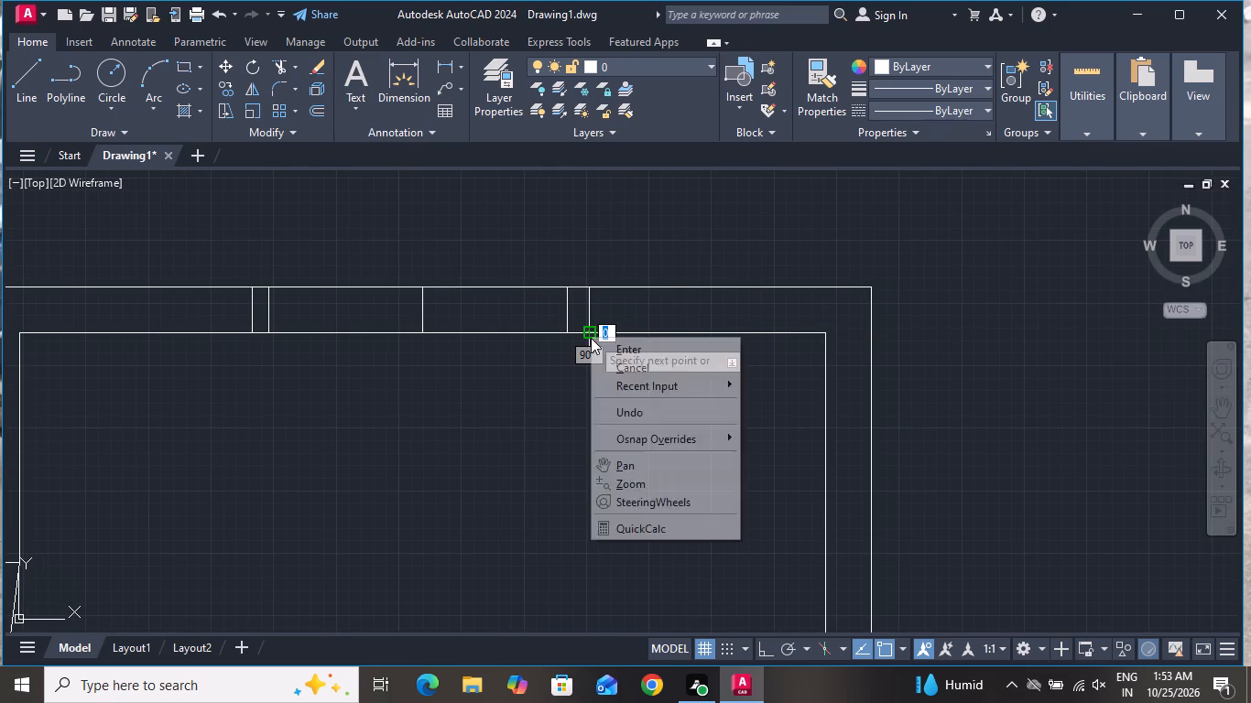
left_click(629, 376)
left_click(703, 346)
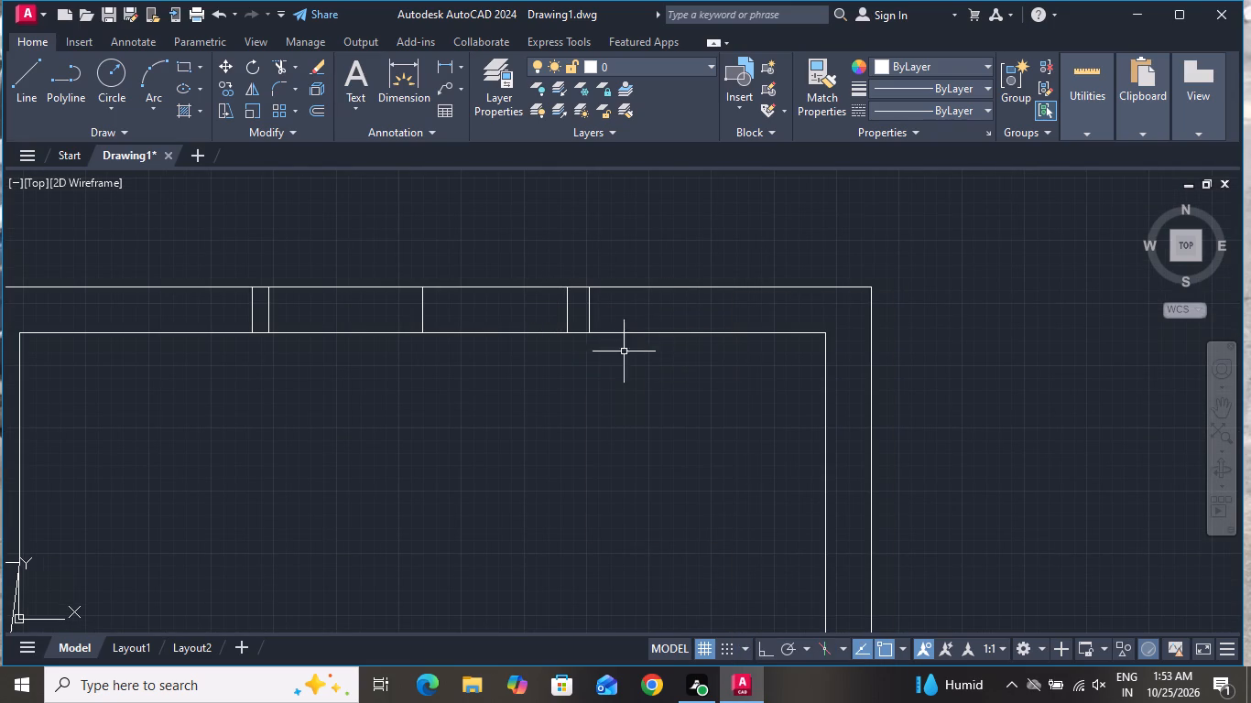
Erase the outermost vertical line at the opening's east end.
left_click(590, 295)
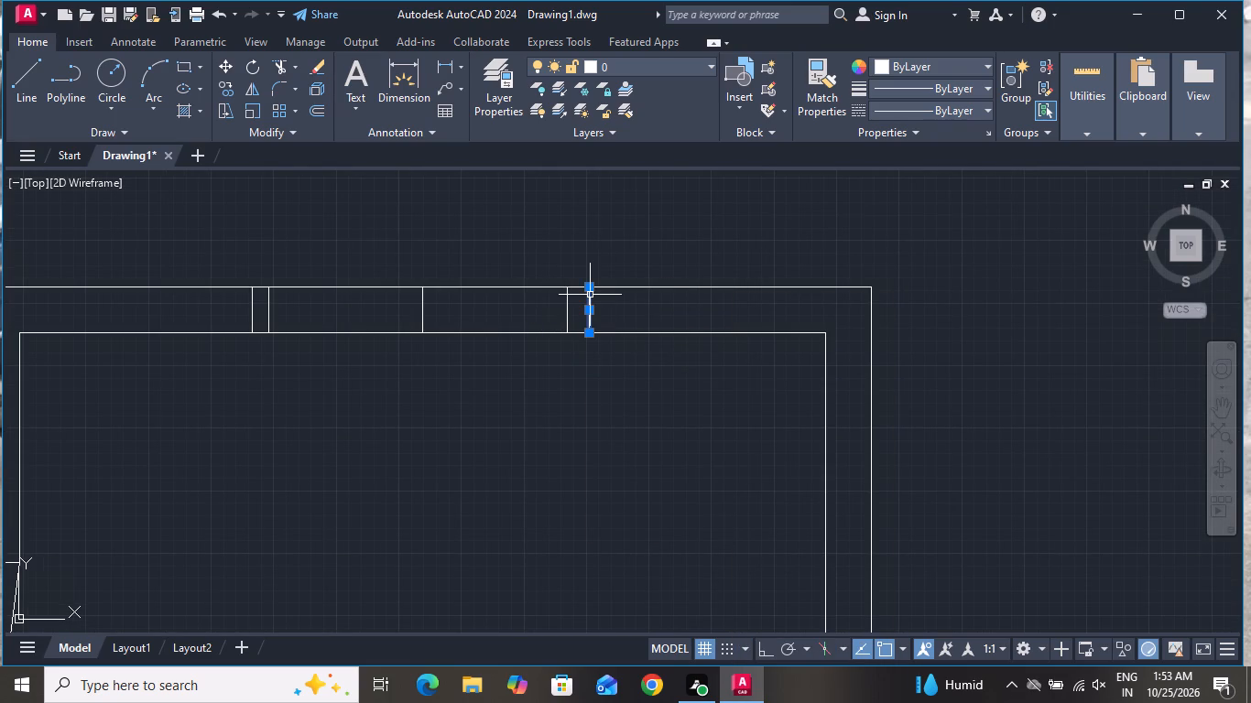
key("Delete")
Draw a vertical line across the north wall, narrowly spaced just east of the opening's east end line.
left_click(37, 79)
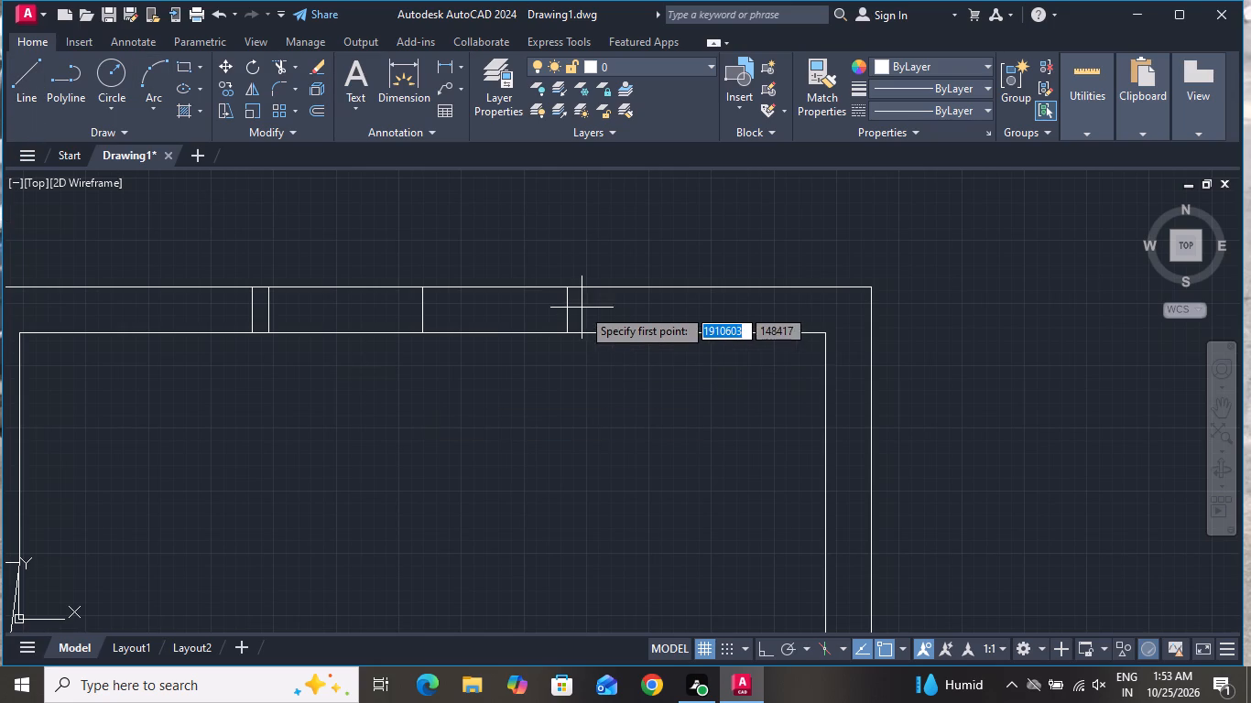
scroll(582, 304, "up", 2)
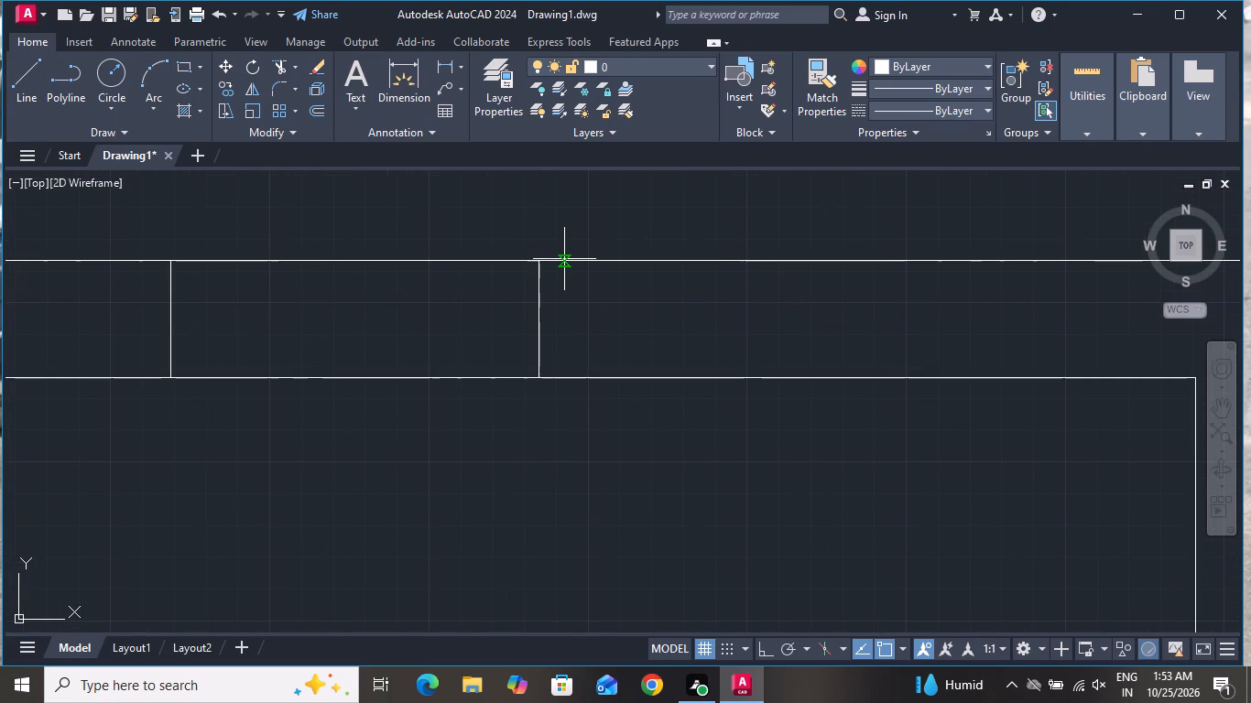
left_click(564, 259)
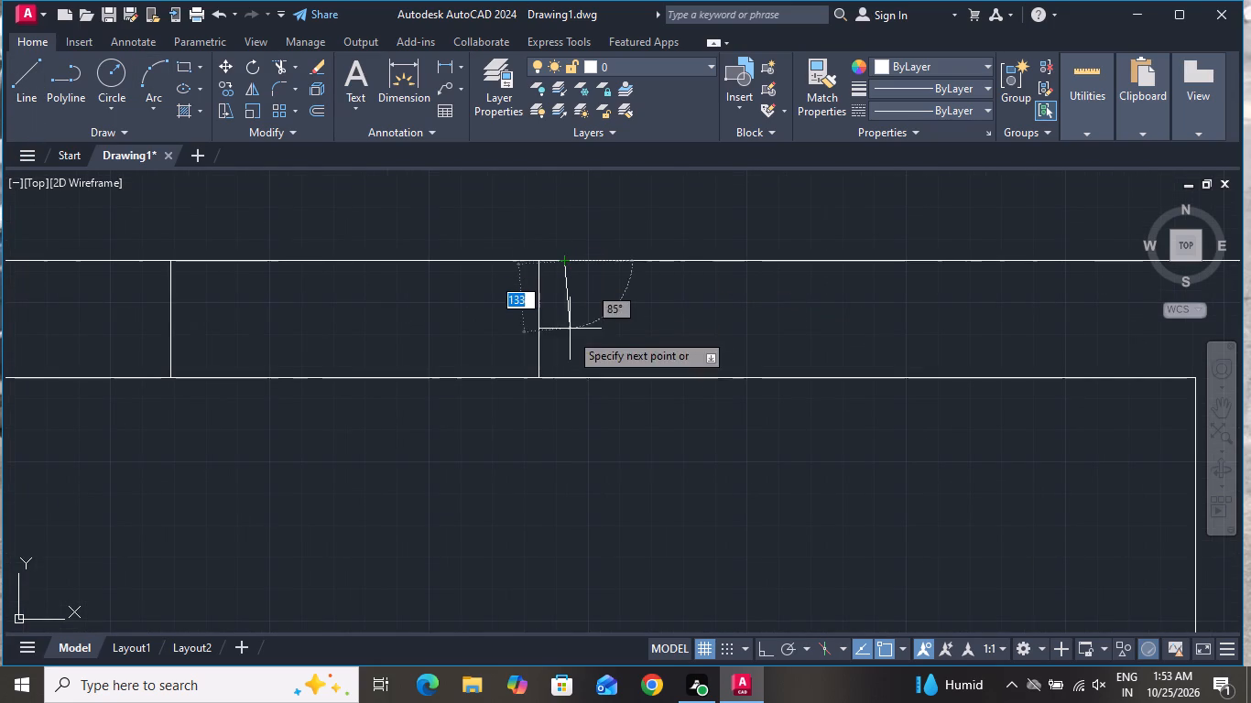
left_click(563, 377)
right_click(563, 377)
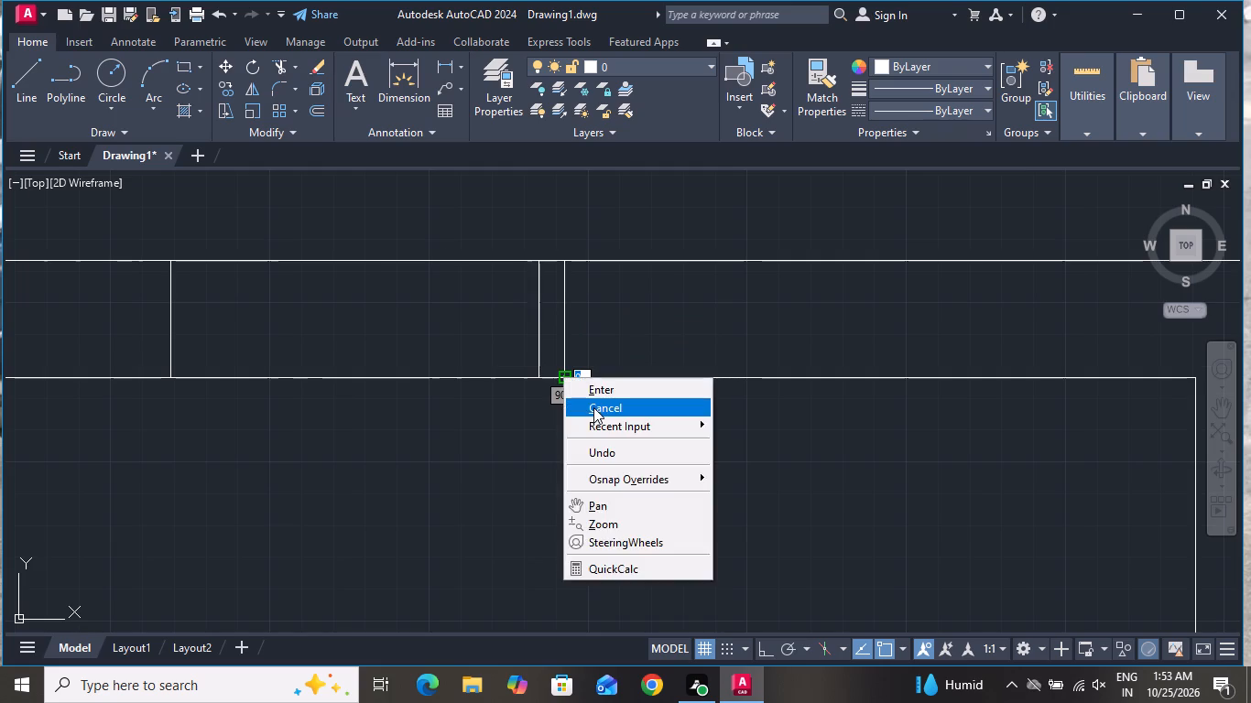
left_click(593, 407)
Draw a horizontal centre line about 1490 mm long between the midpoints of the east room opening's two inner cross lines.
scroll(593, 408, "down", 2)
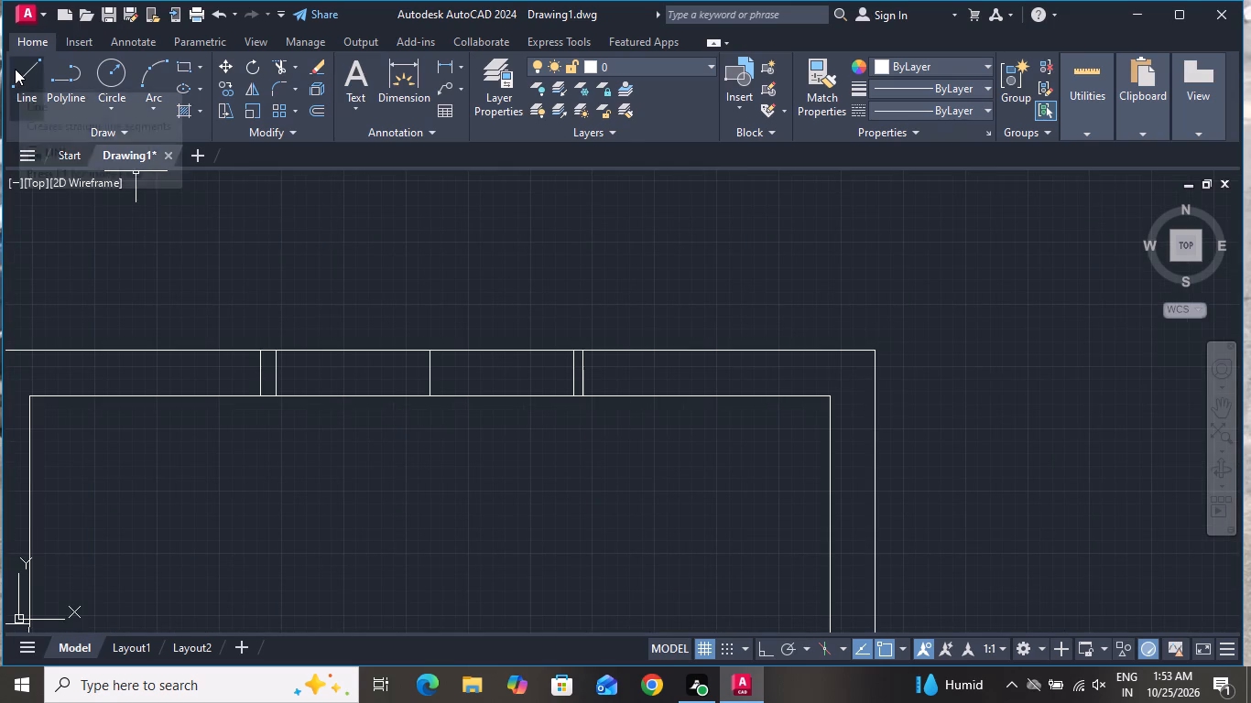
left_click(16, 69)
left_click(274, 374)
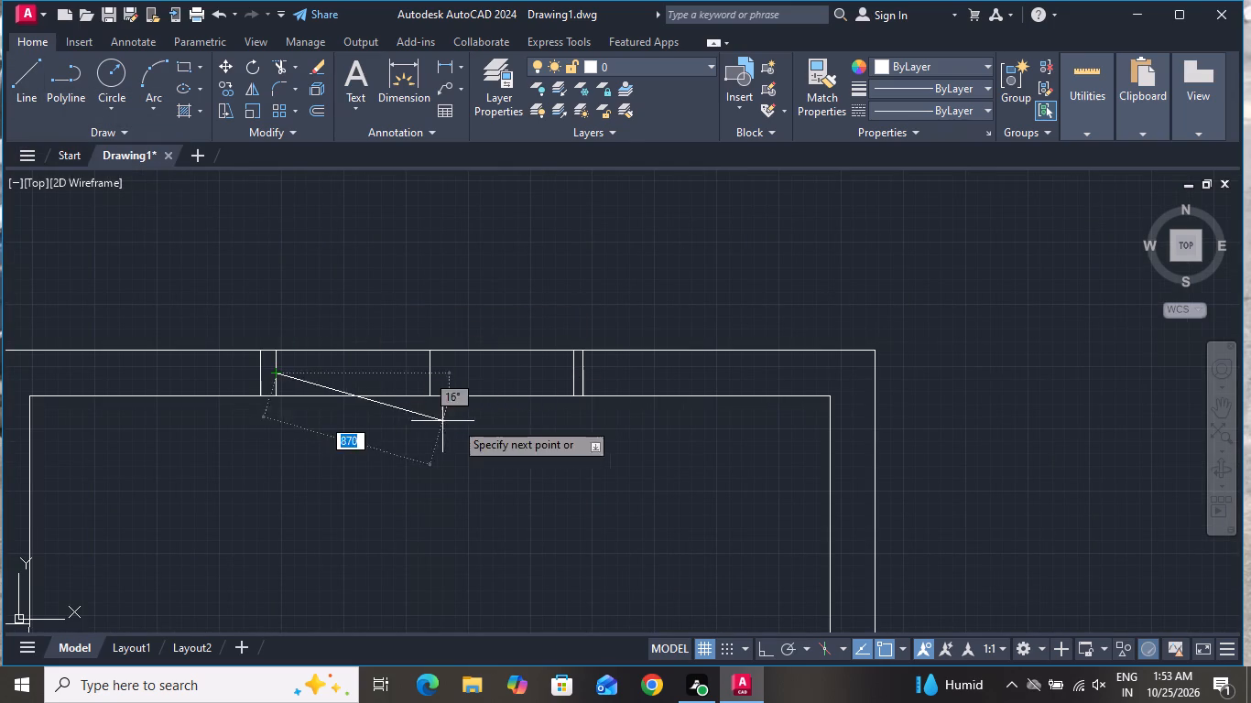
left_click(571, 376)
right_click(571, 376)
left_click(576, 406)
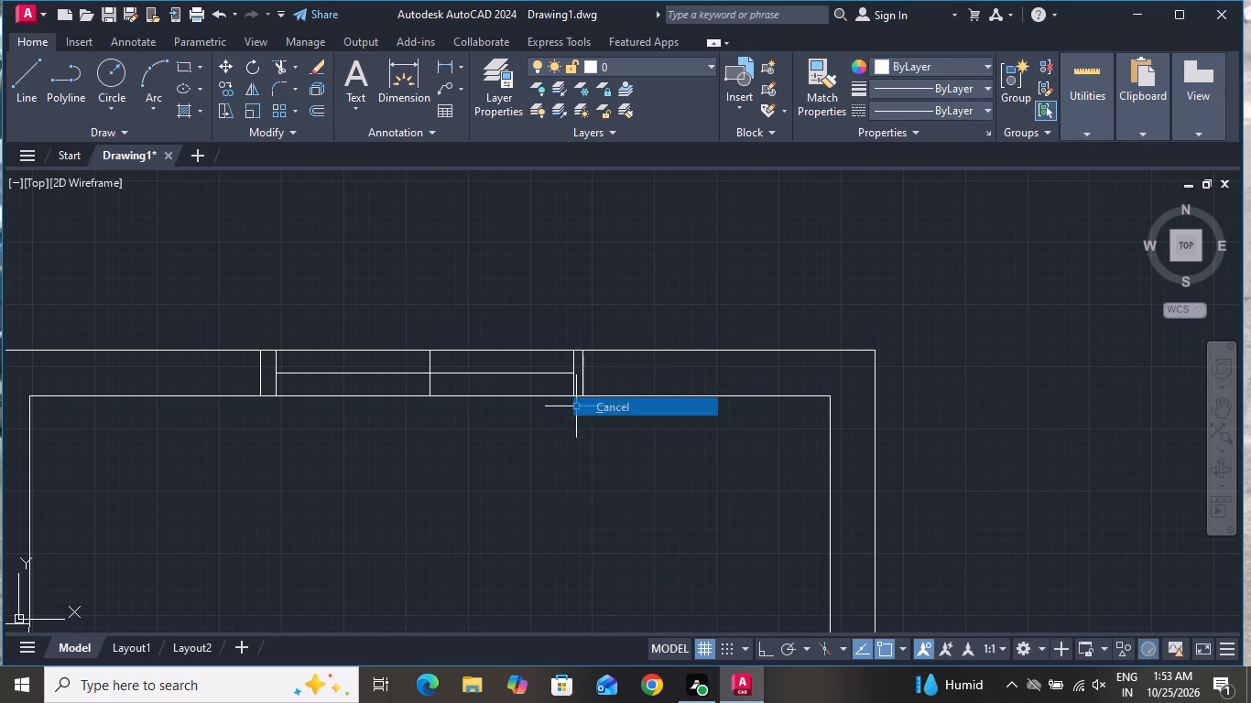
Draw a horizontal line just north of the east room opening's centre line, spanning between the two inner cross lines.
left_click(27, 95)
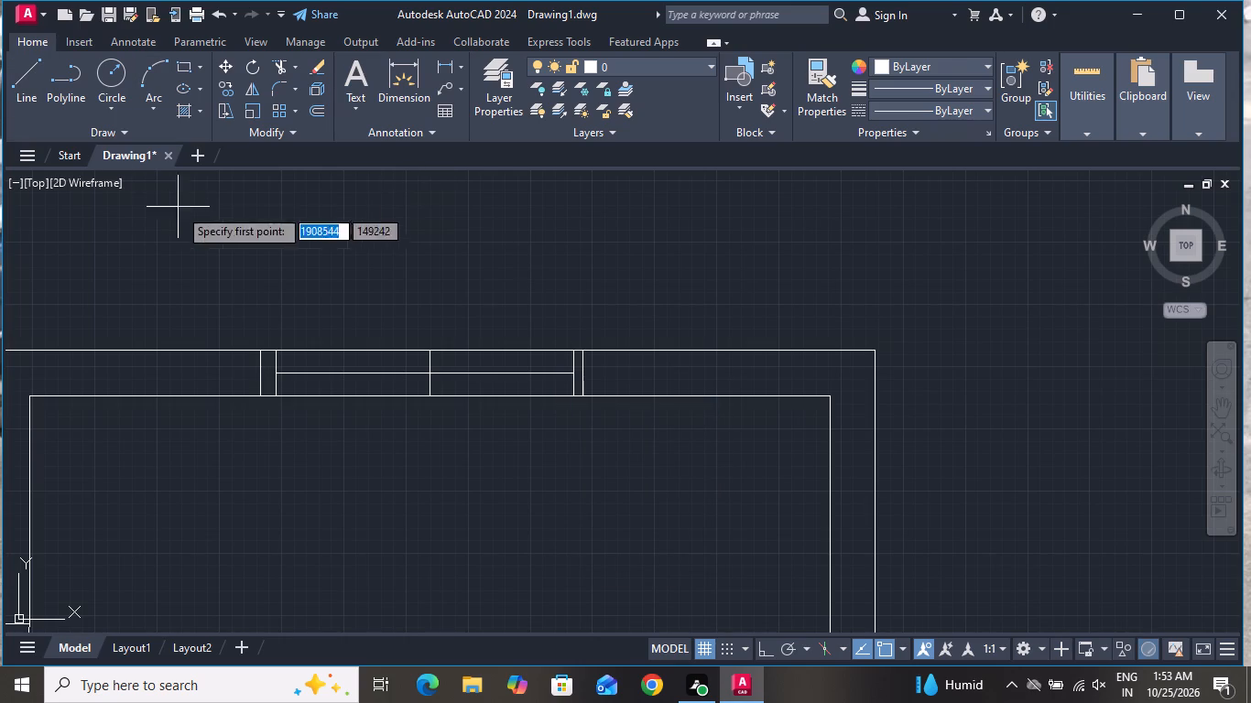
scroll(259, 389, "up", 2)
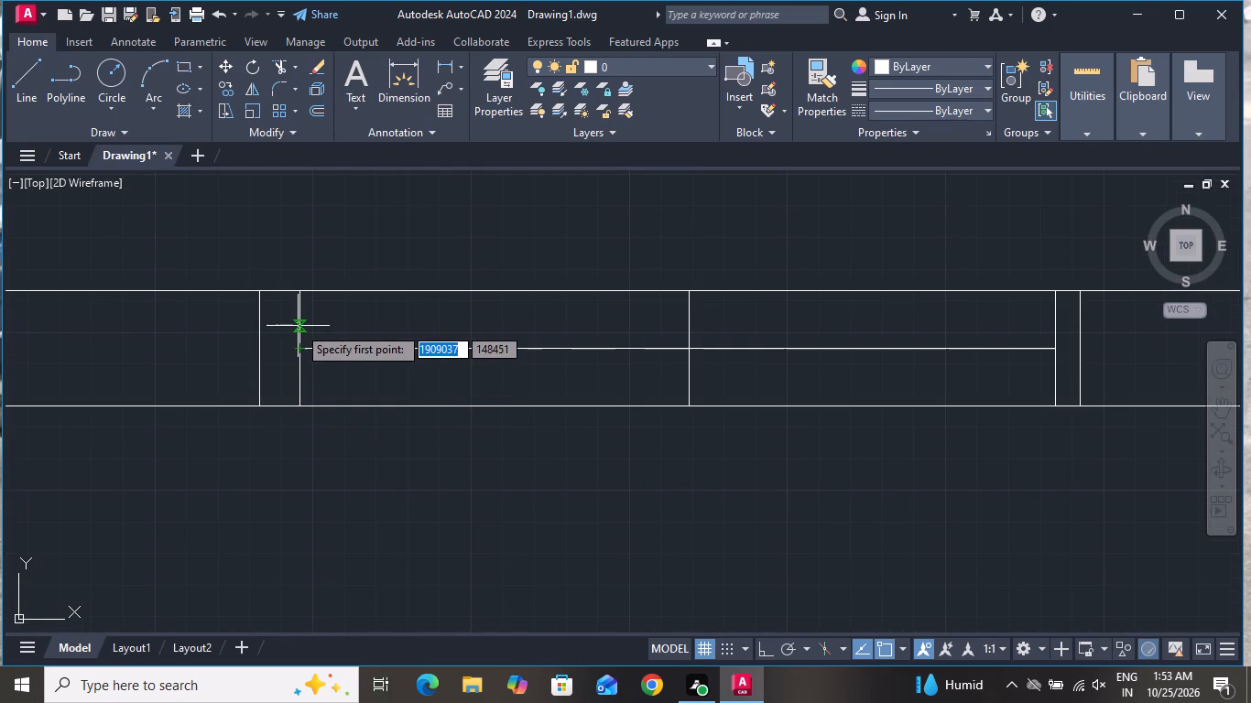
left_click(298, 326)
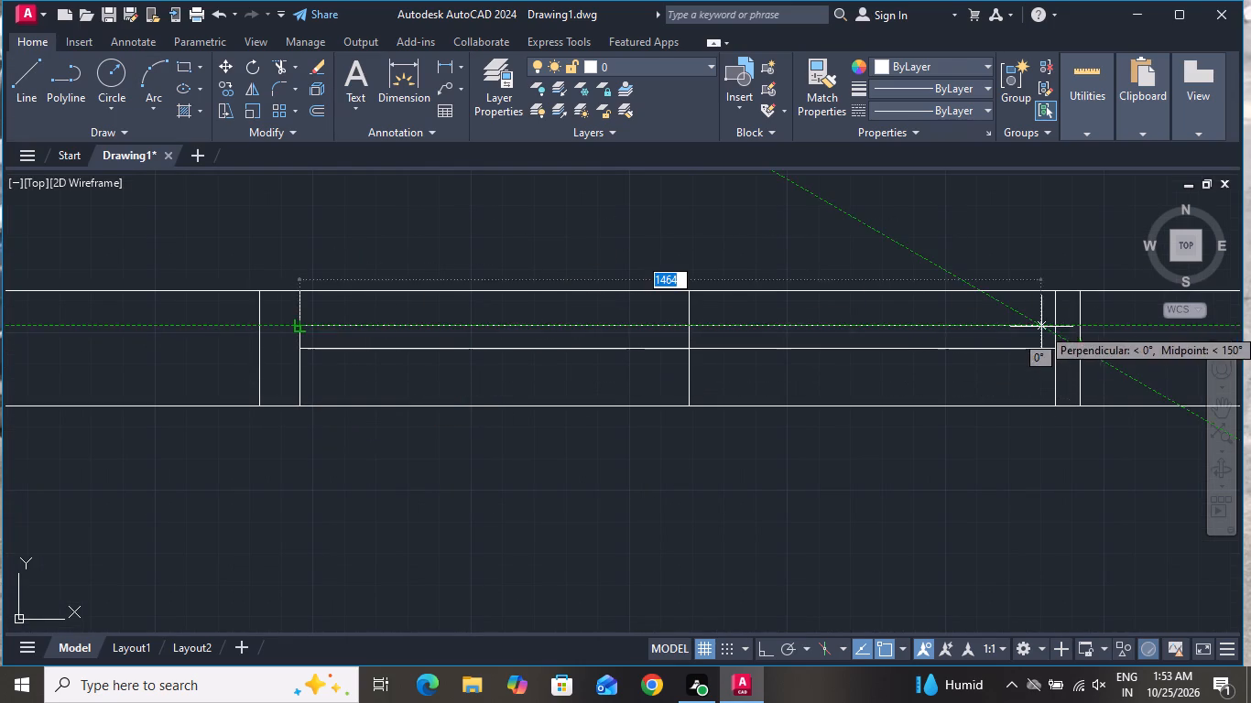
scroll(1060, 363, "up", 2)
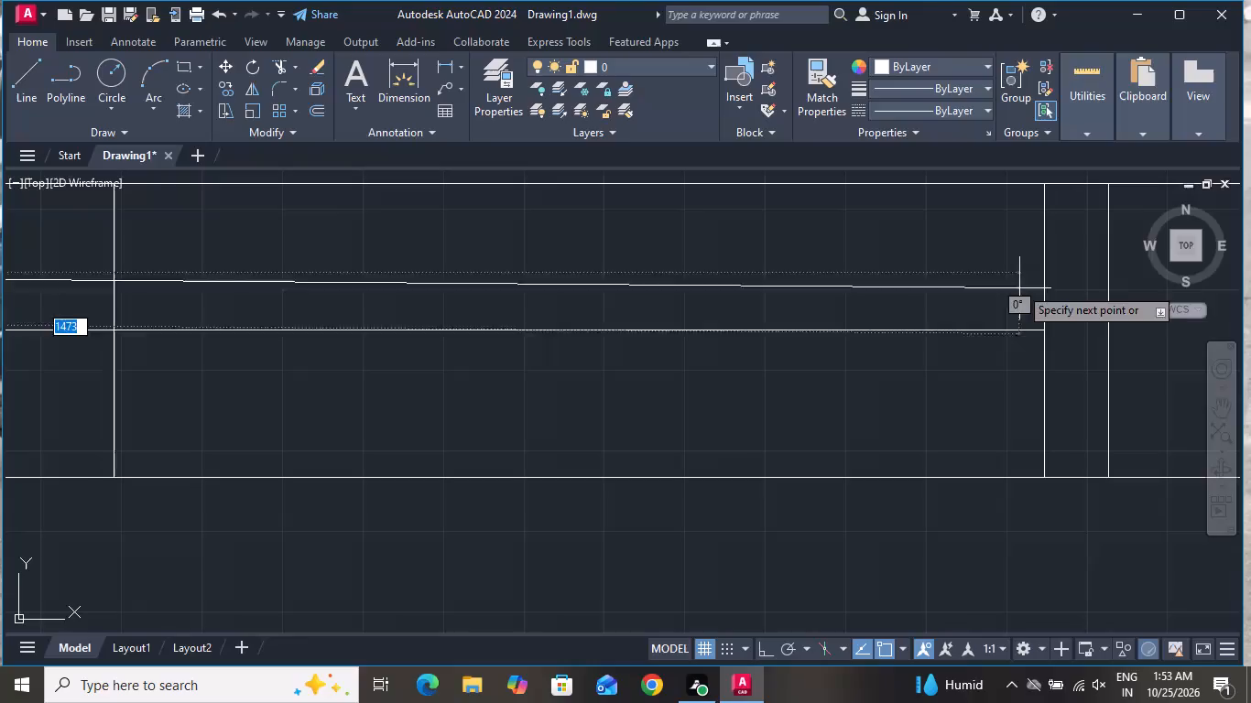
left_click(1042, 279)
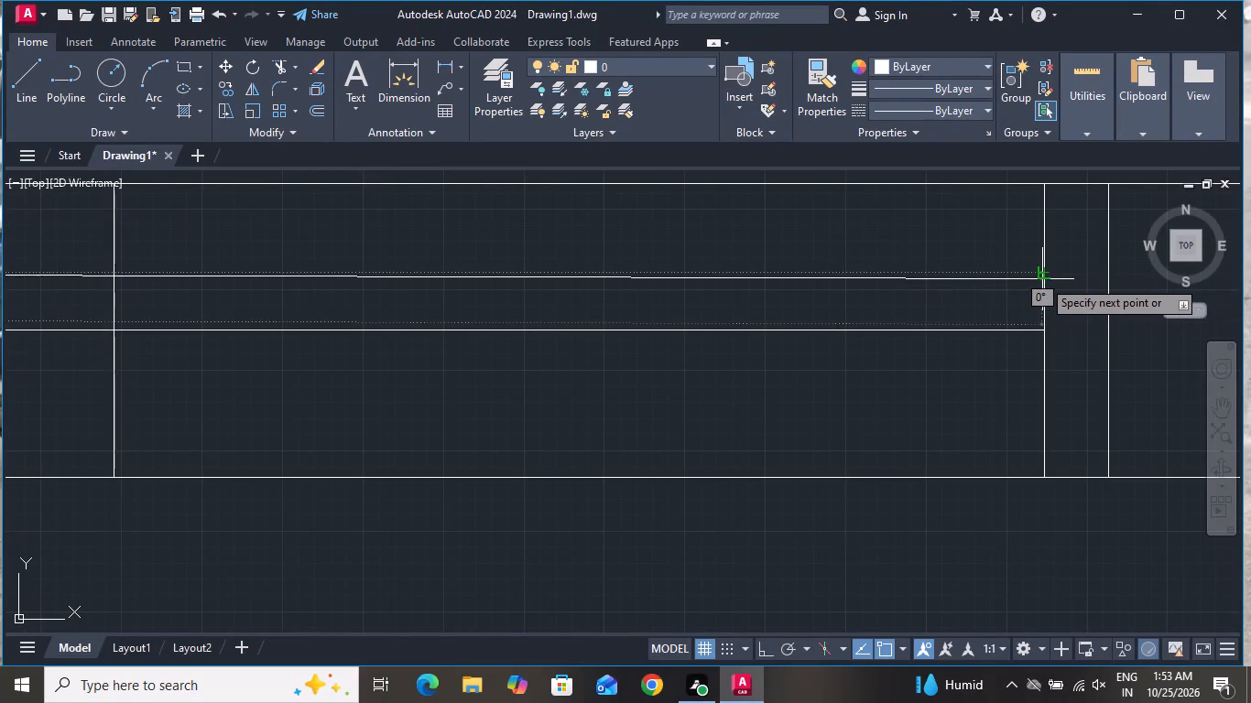
right_click(1042, 279)
left_click(1068, 303)
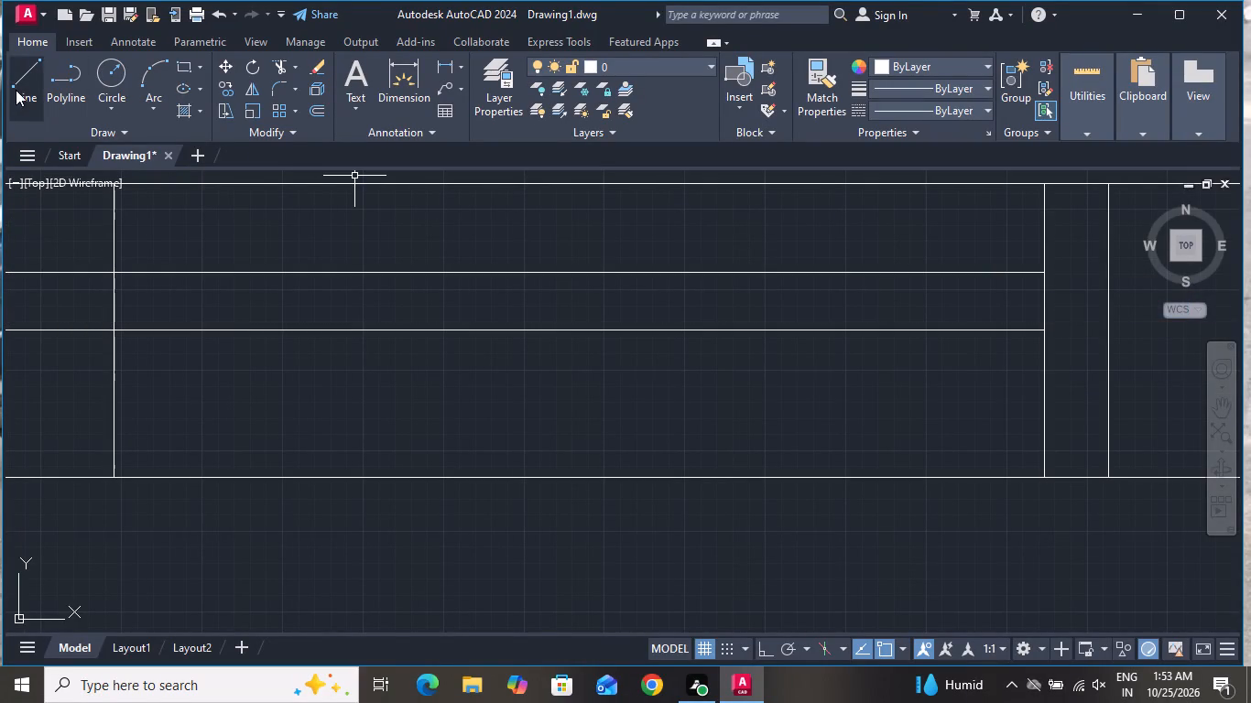
Draw a horizontal line about 1492 mm long just south of the east room opening's centre line, spanning between the two inner cross lines.
left_click(16, 87)
scroll(456, 379, "down", 2)
scroll(275, 402, "down", 2)
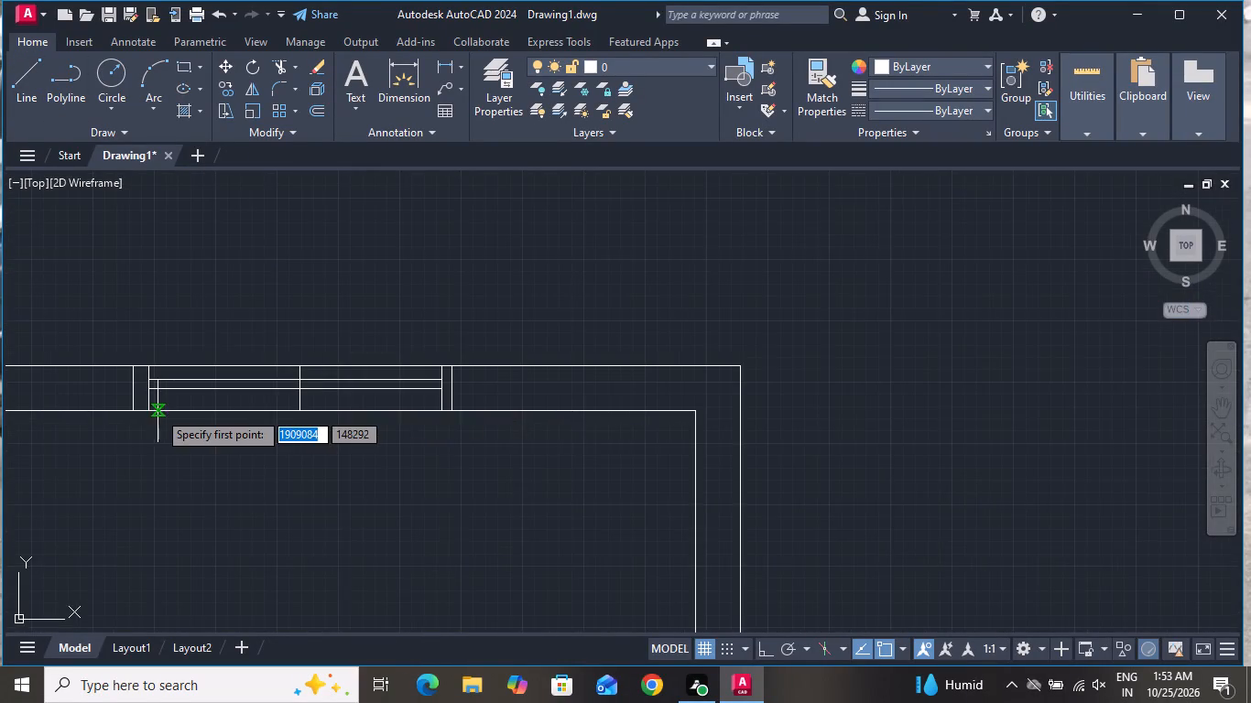
scroll(158, 411, "up", 3)
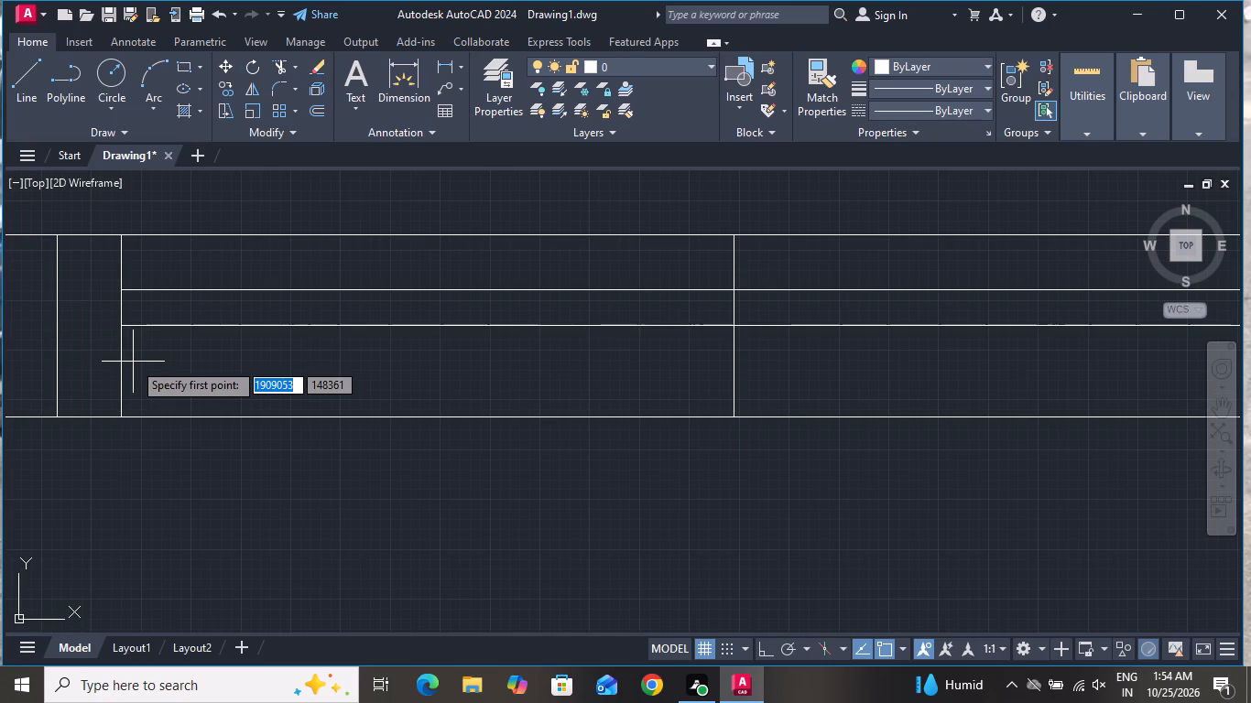
scroll(133, 362, "up", 1)
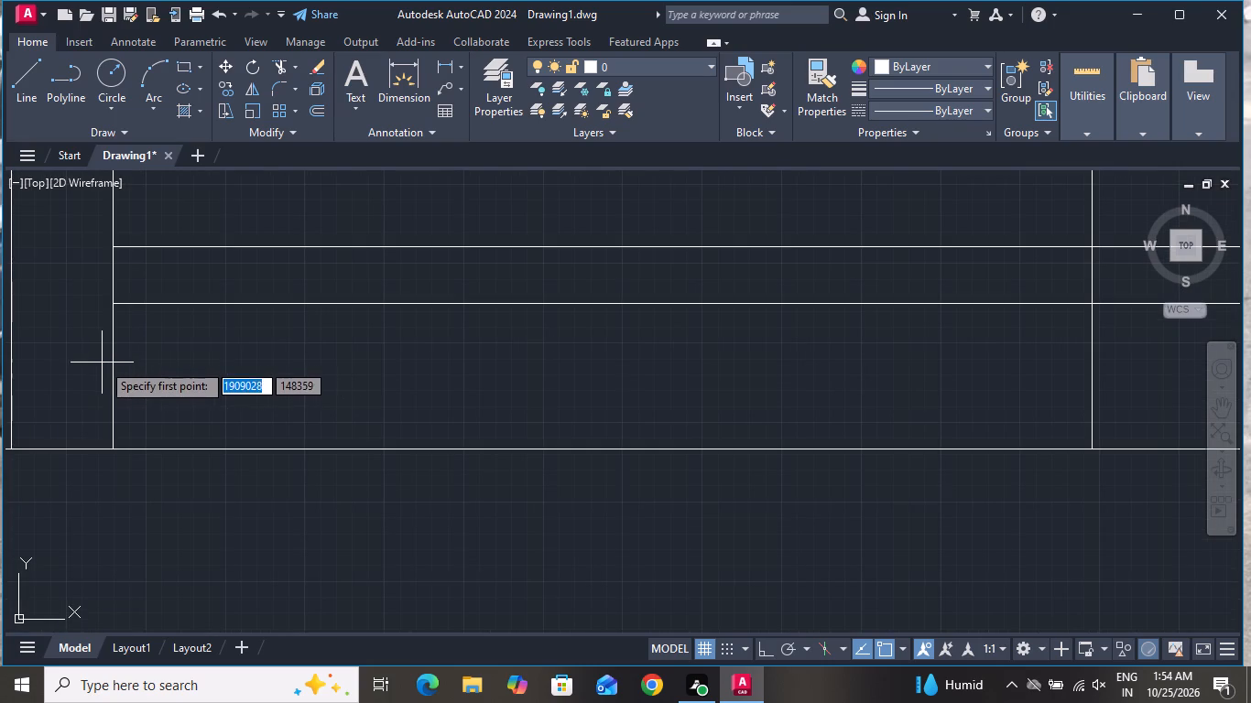
left_click(112, 351)
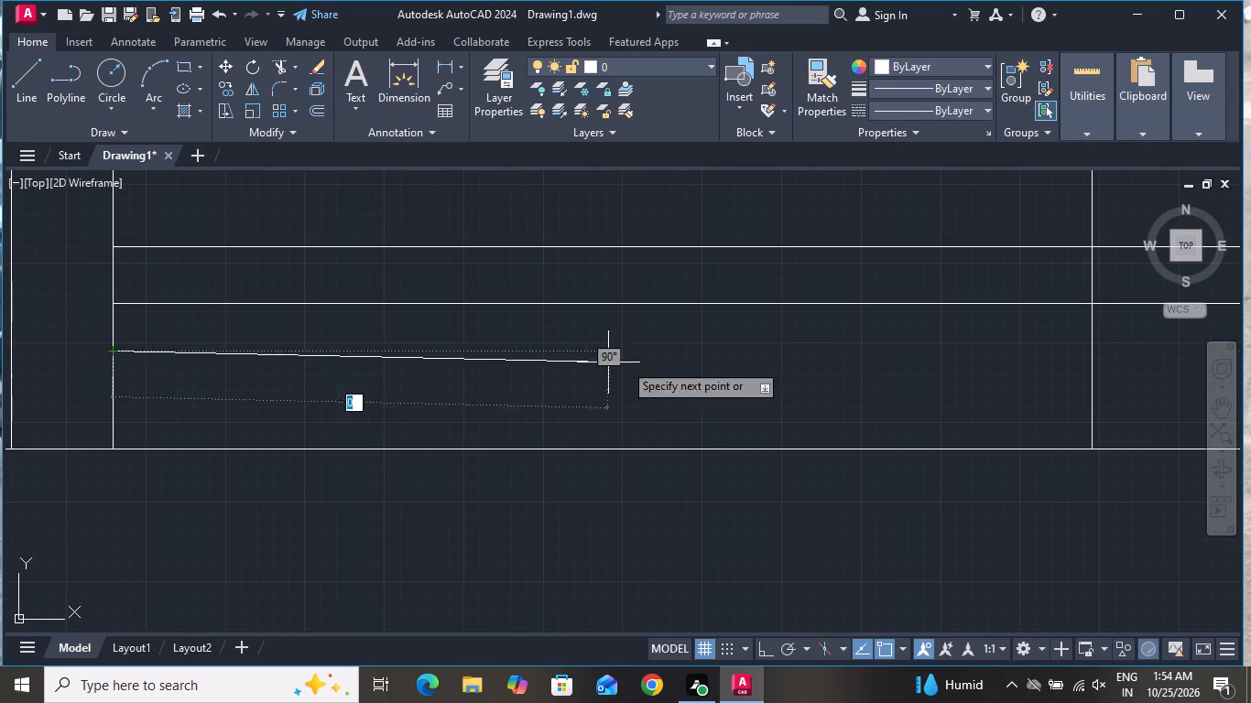
scroll(990, 371, "down", 3)
scroll(823, 364, "down", 2)
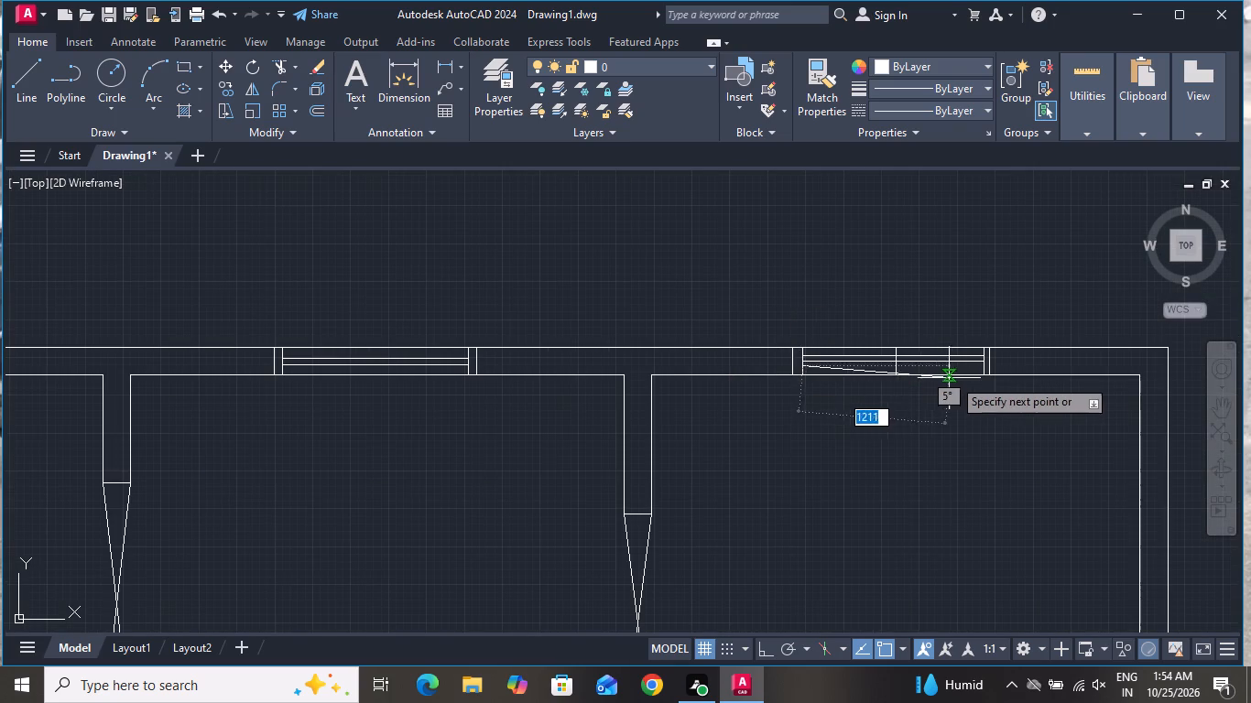
scroll(984, 365, "up", 4)
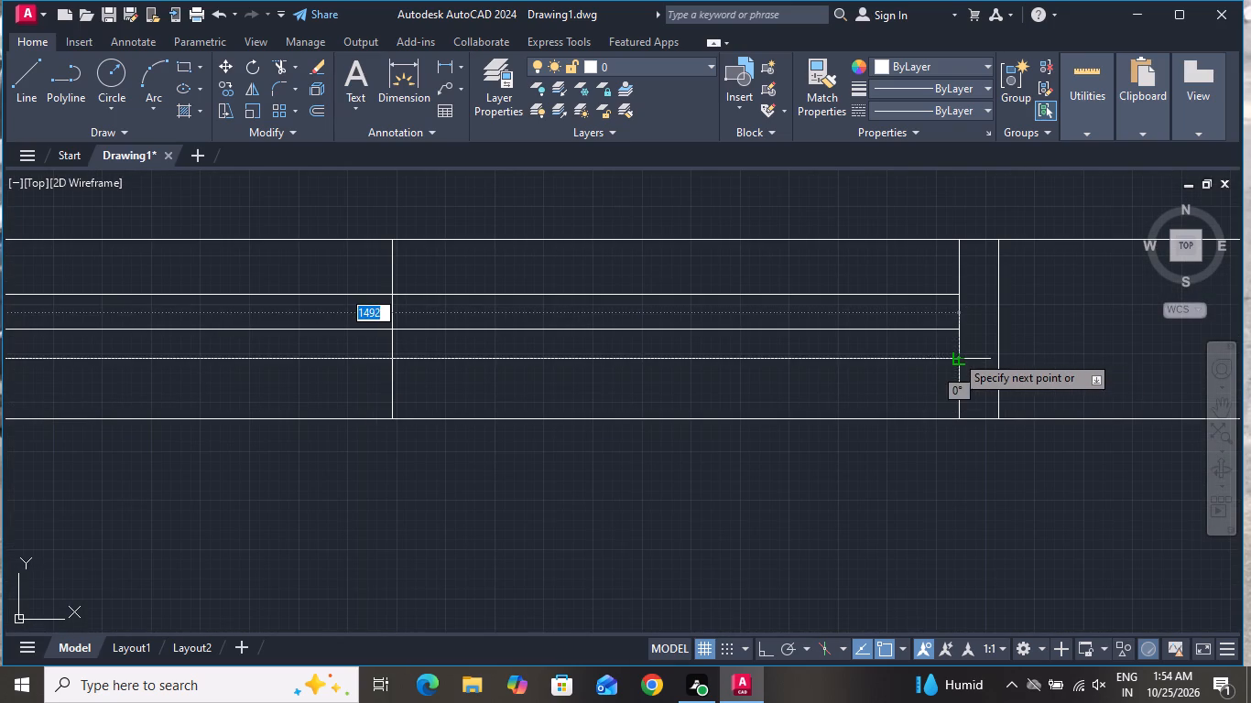
left_click(961, 356)
right_click(961, 356)
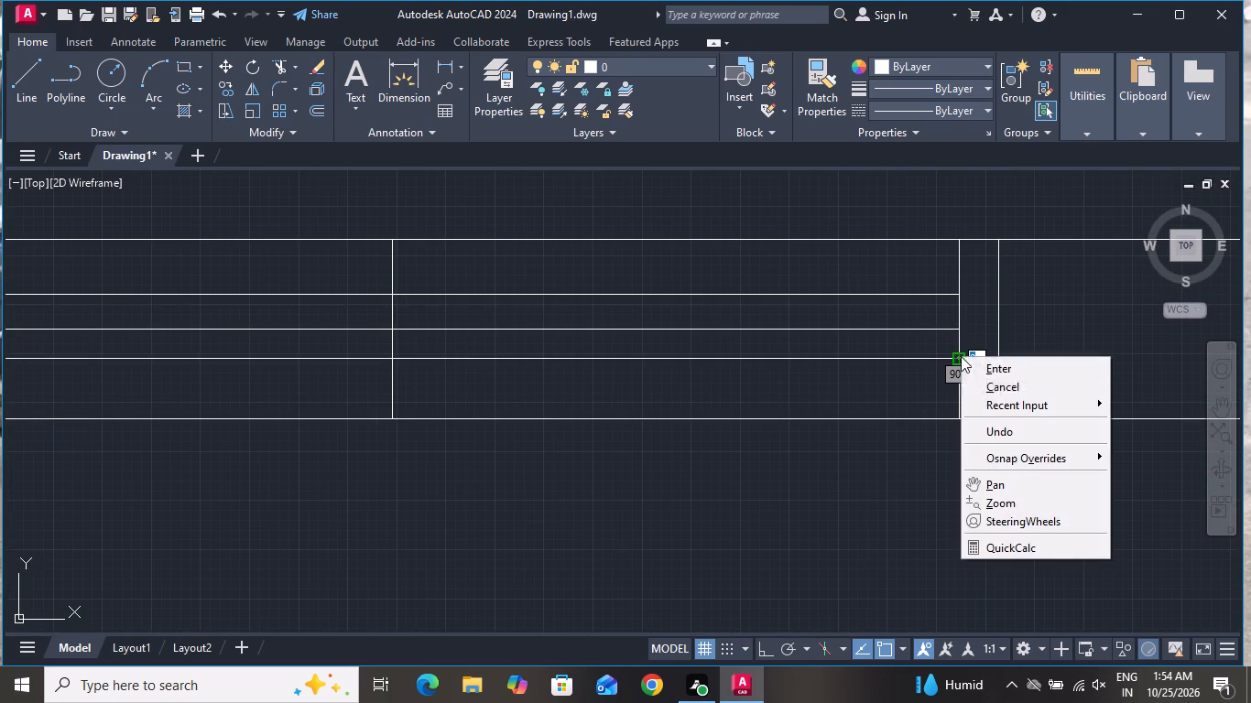
left_click(1001, 384)
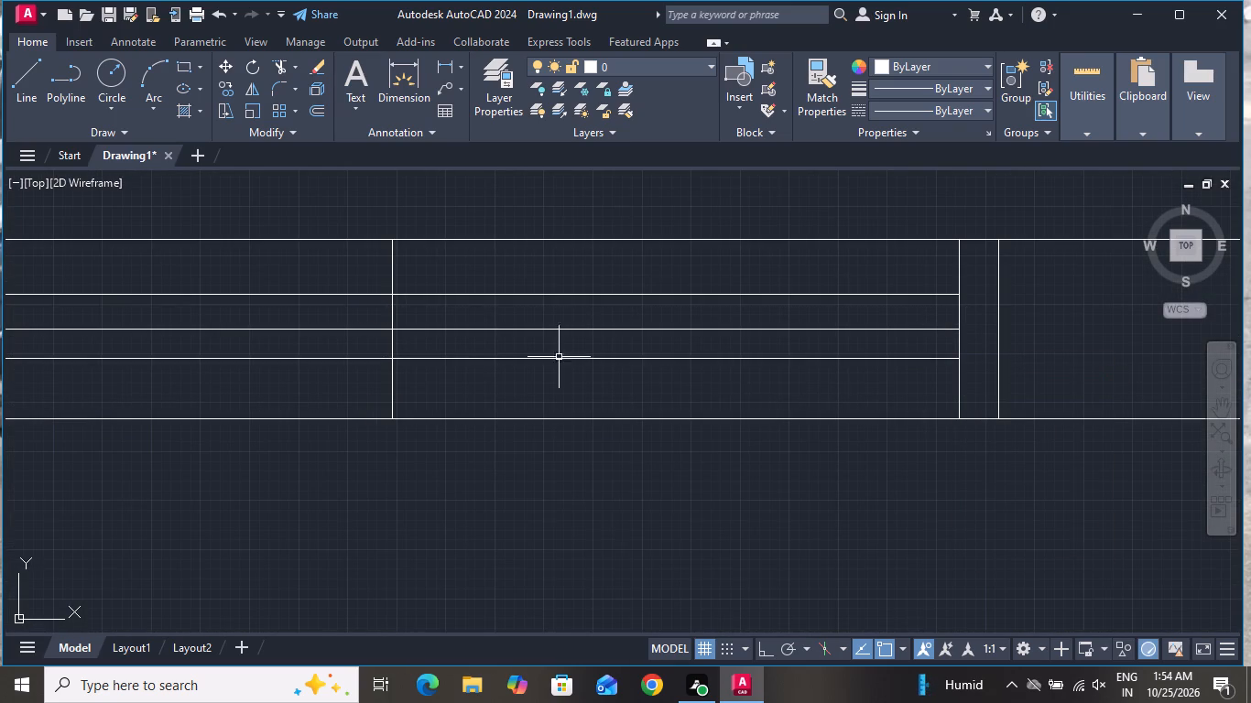
Erase the horizontal centre line and the vertical line crossing the middle of the east room's window opening.
scroll(383, 341, "up", 2)
left_click(434, 281)
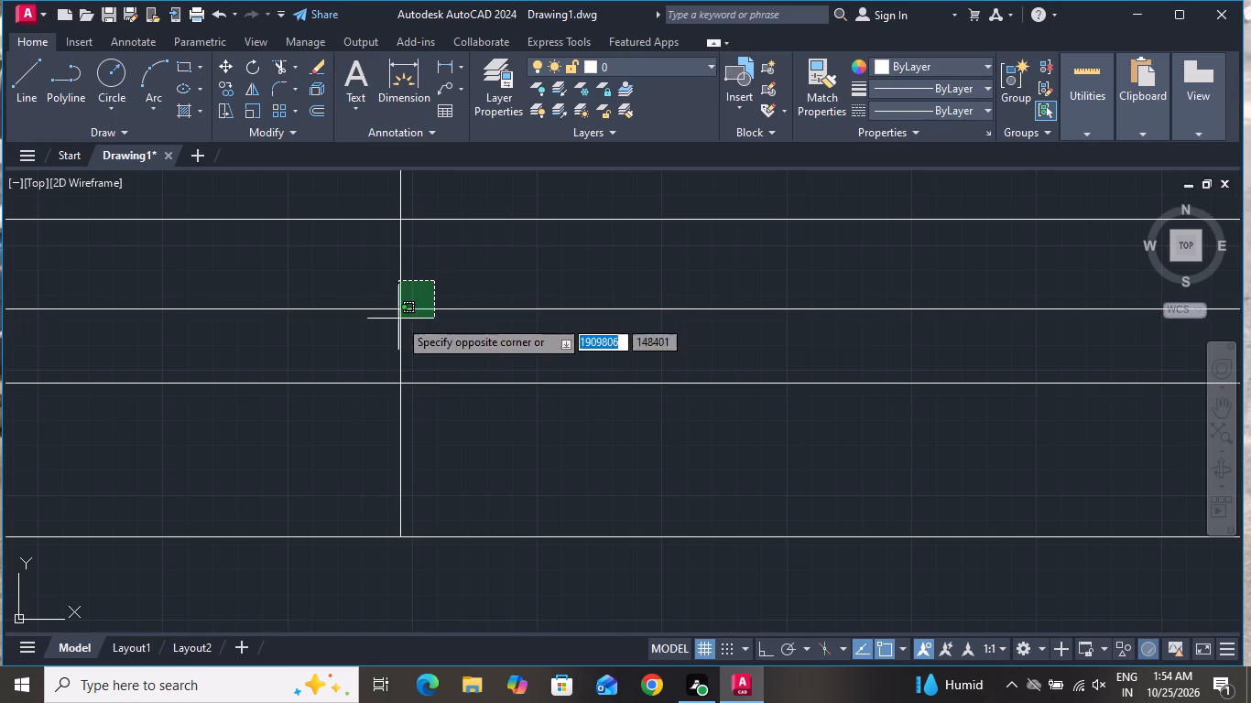
left_click(364, 348)
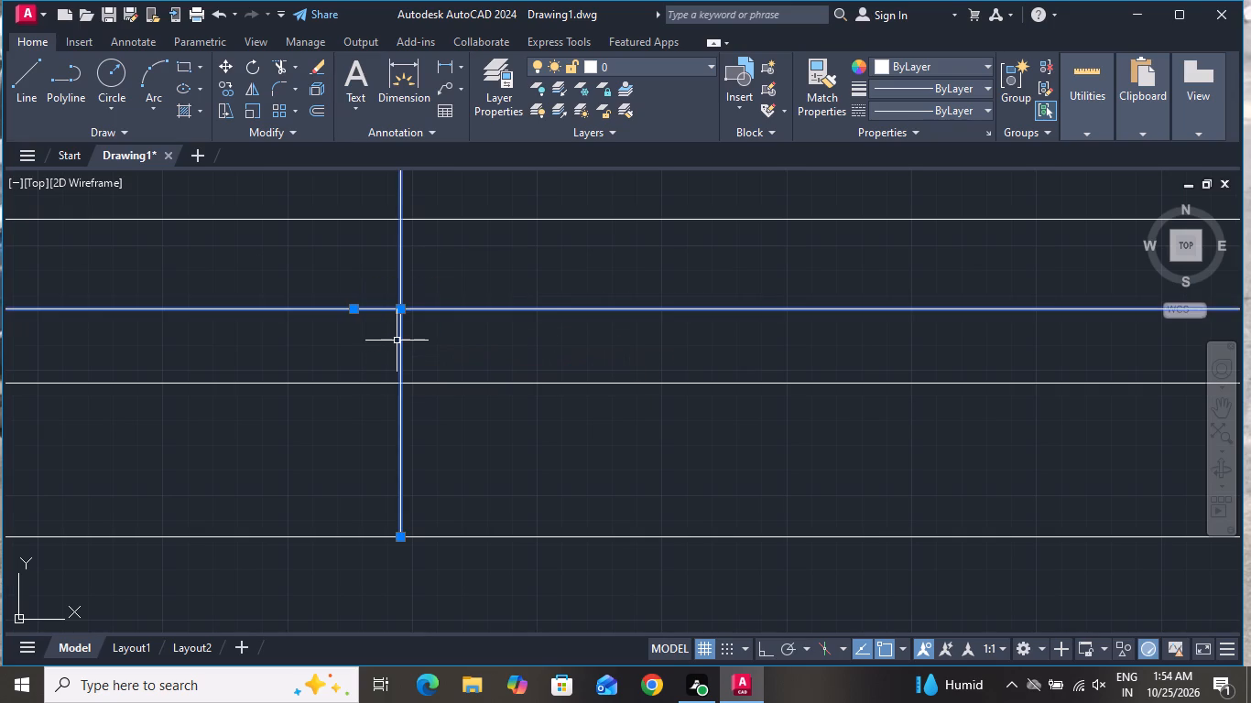
key("Delete")
scroll(428, 326, "down", 4)
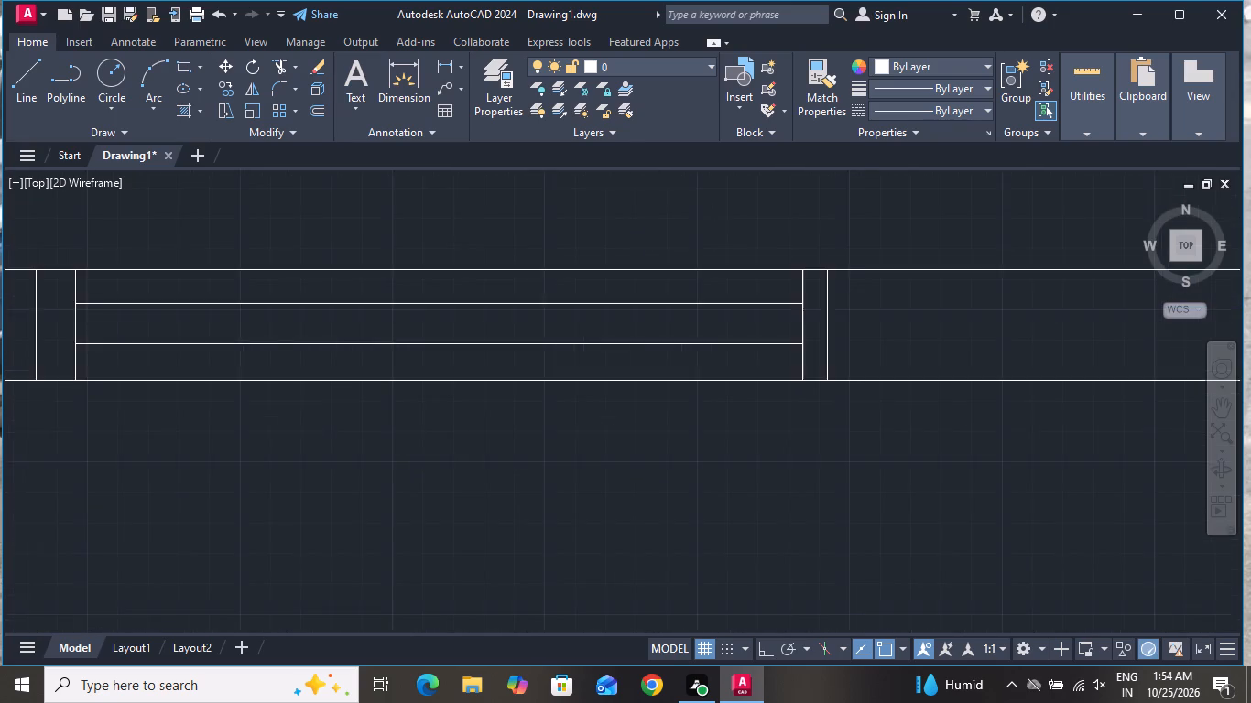
scroll(480, 332, "down", 5)
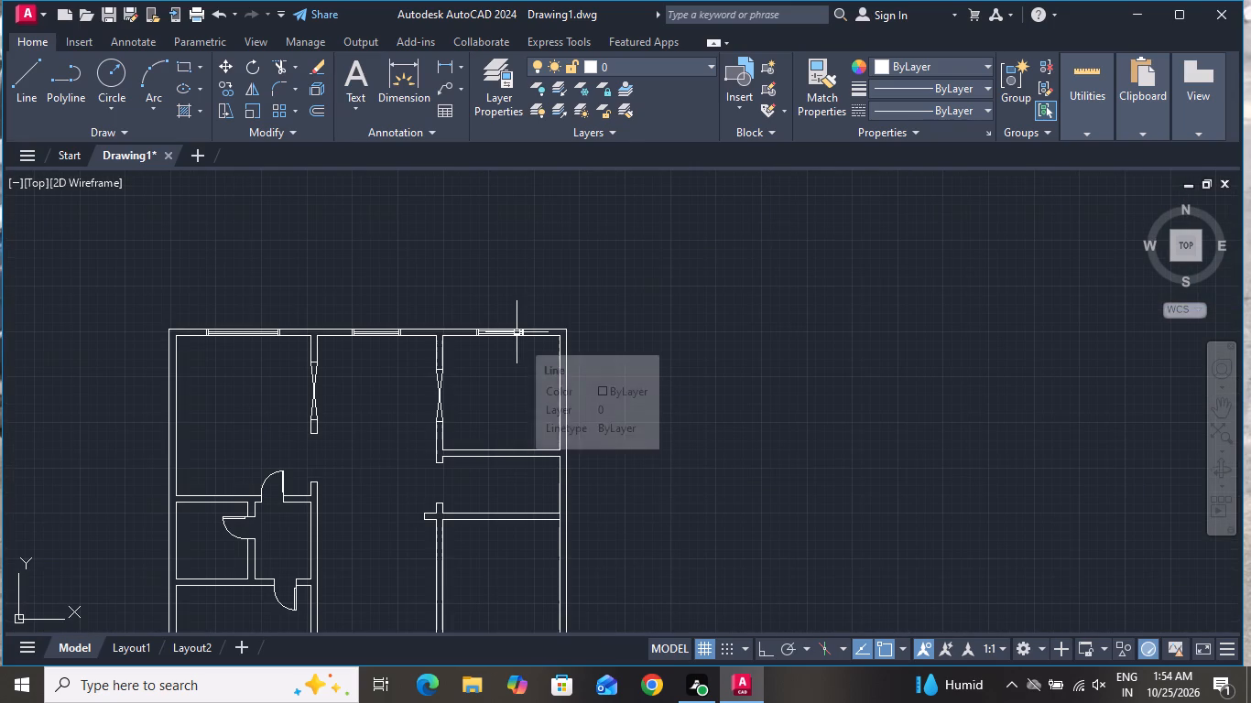
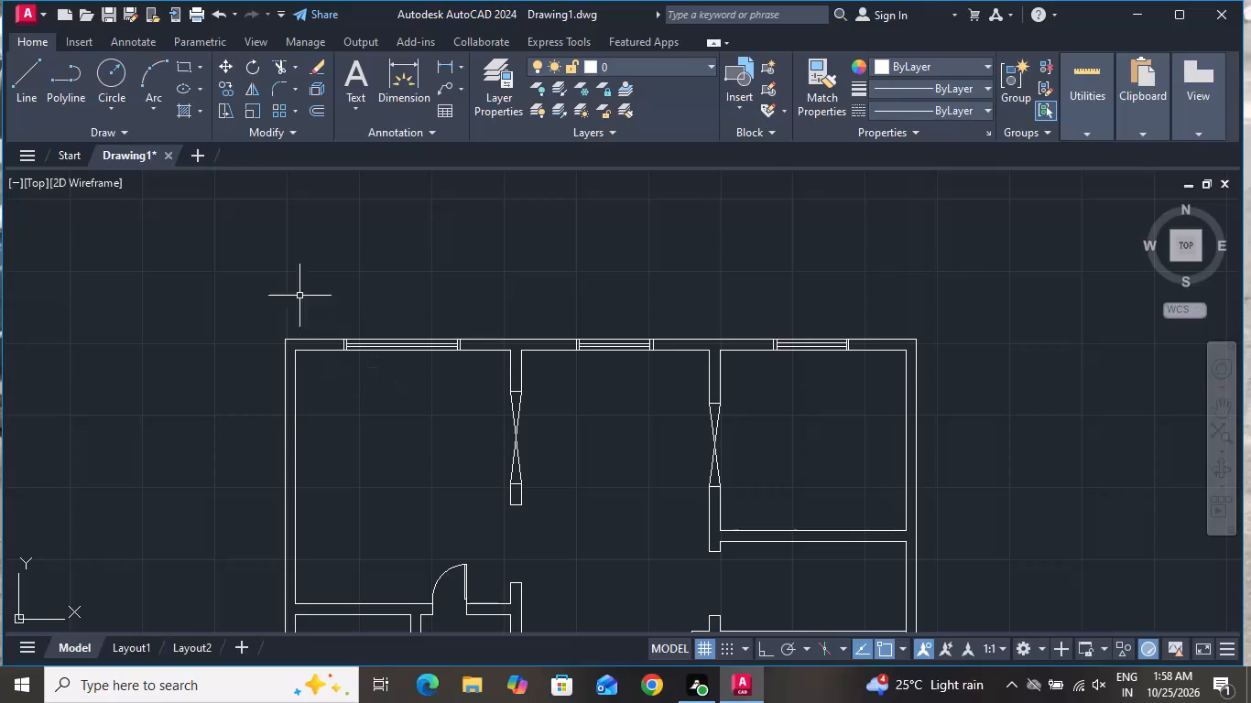
Draw a horizontal line across the west wall of the northwest room, starting at the midpoint of the wall's inner face.
left_click(27, 68)
scroll(276, 465, "up", 2)
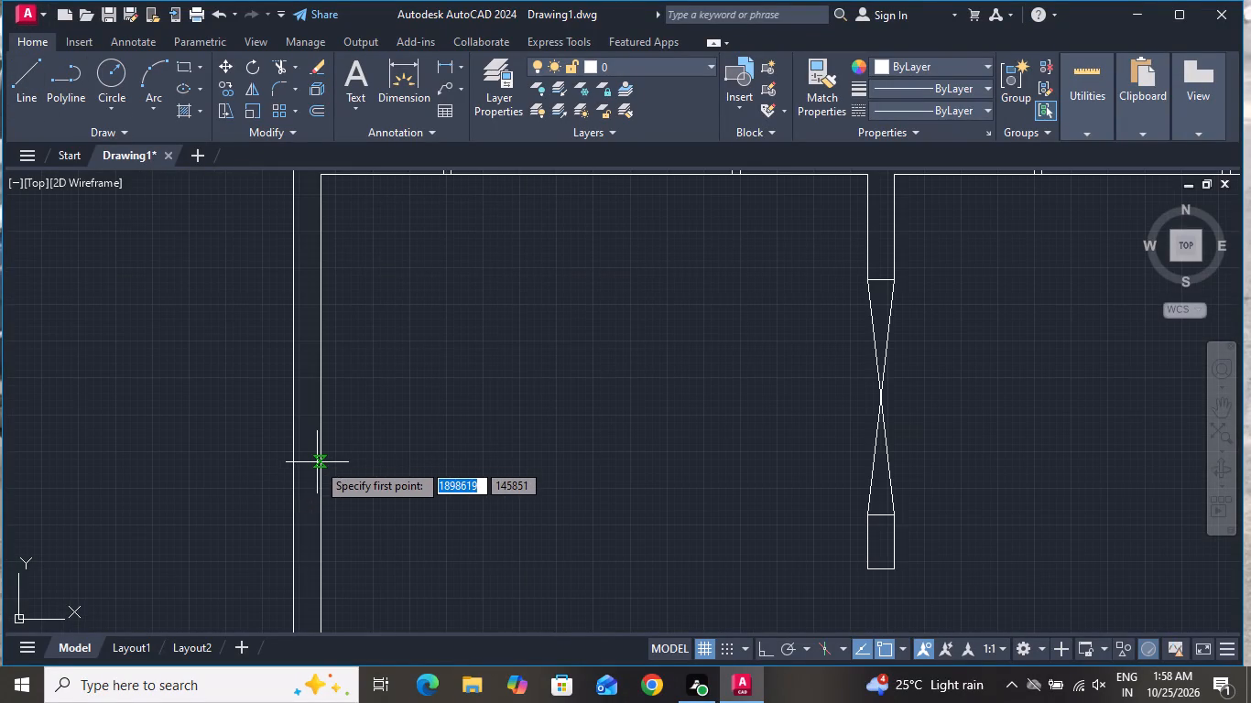
left_click(315, 499)
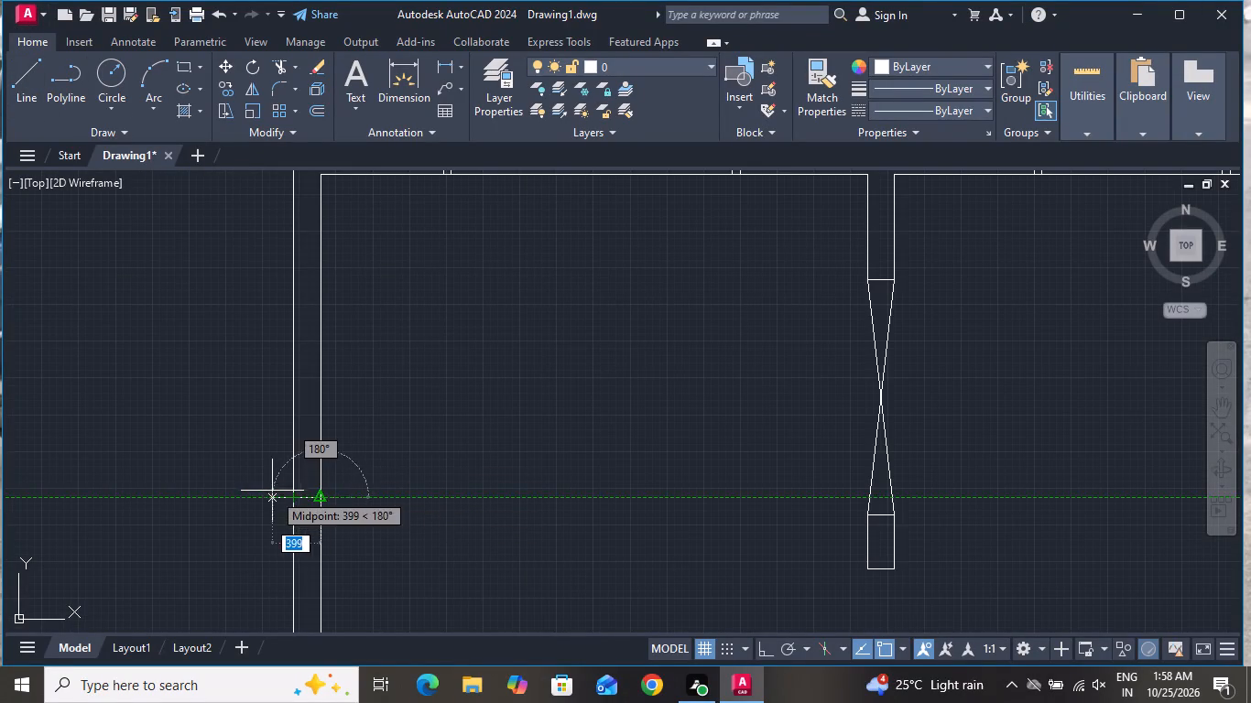
scroll(270, 489, "up", 1)
left_click(302, 507)
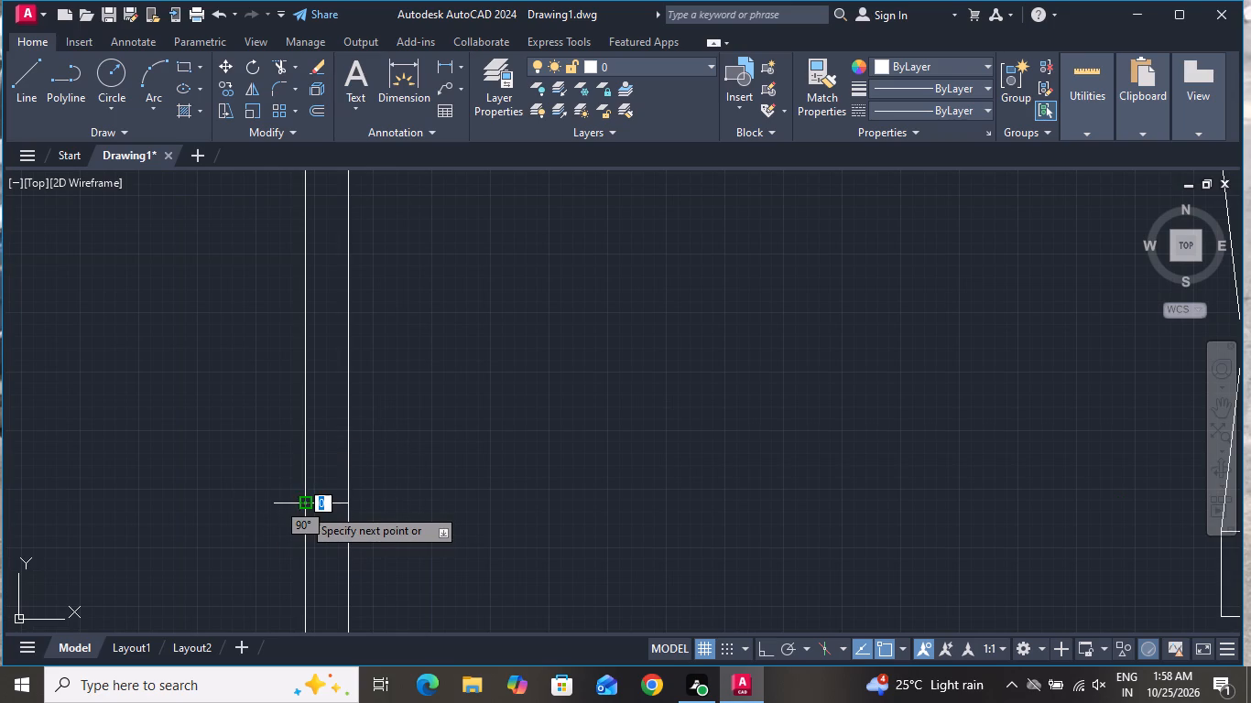
right_click(302, 507)
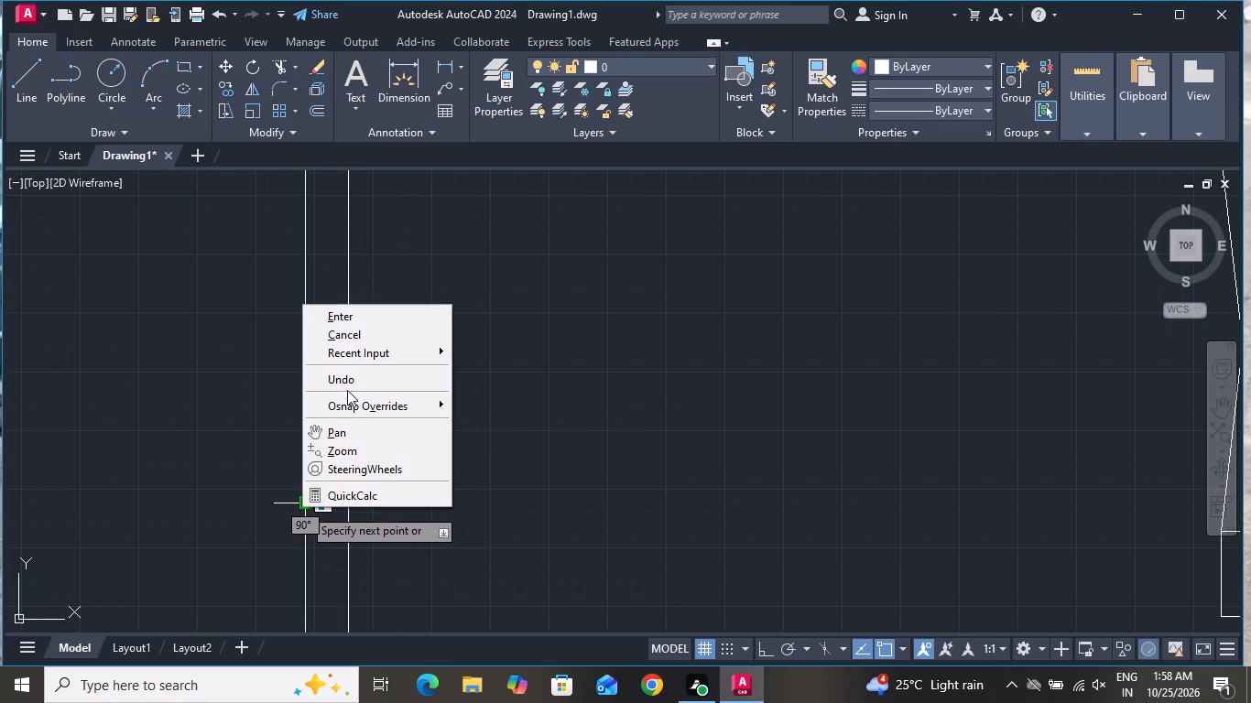
left_click(363, 337)
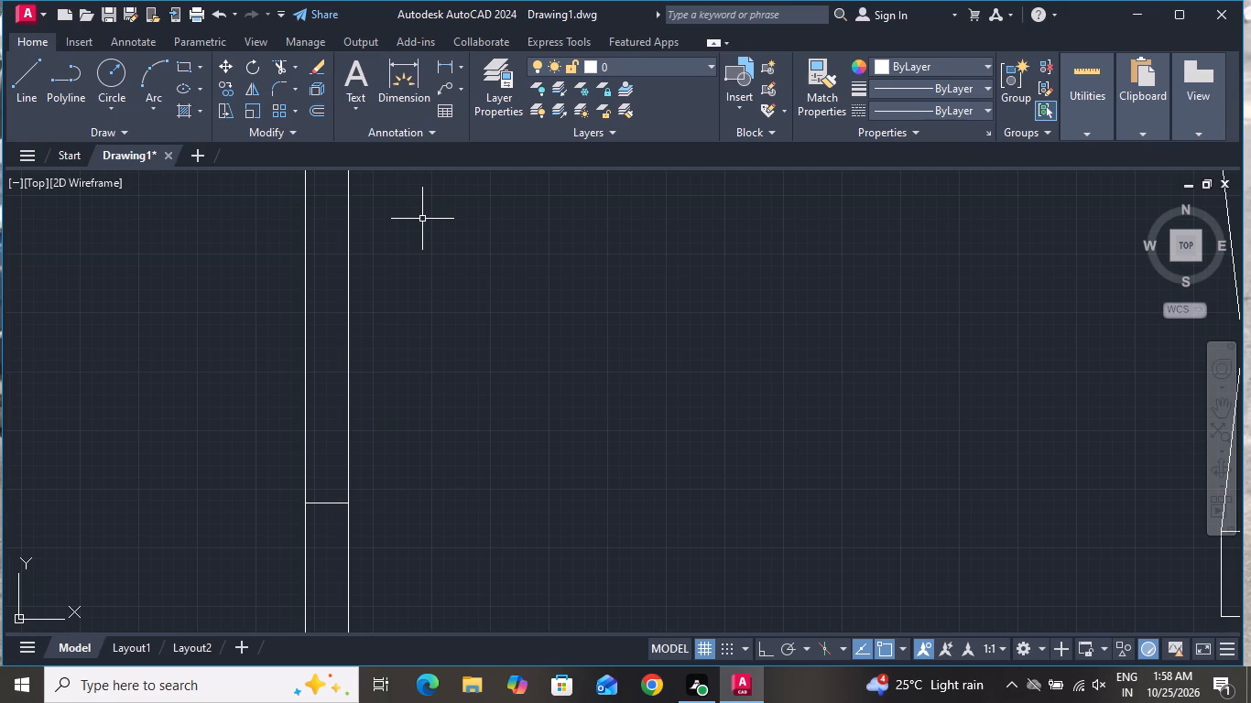
Draw a second horizontal line across the west wall's thickness, north of the midpoint cross line.
left_click(25, 75)
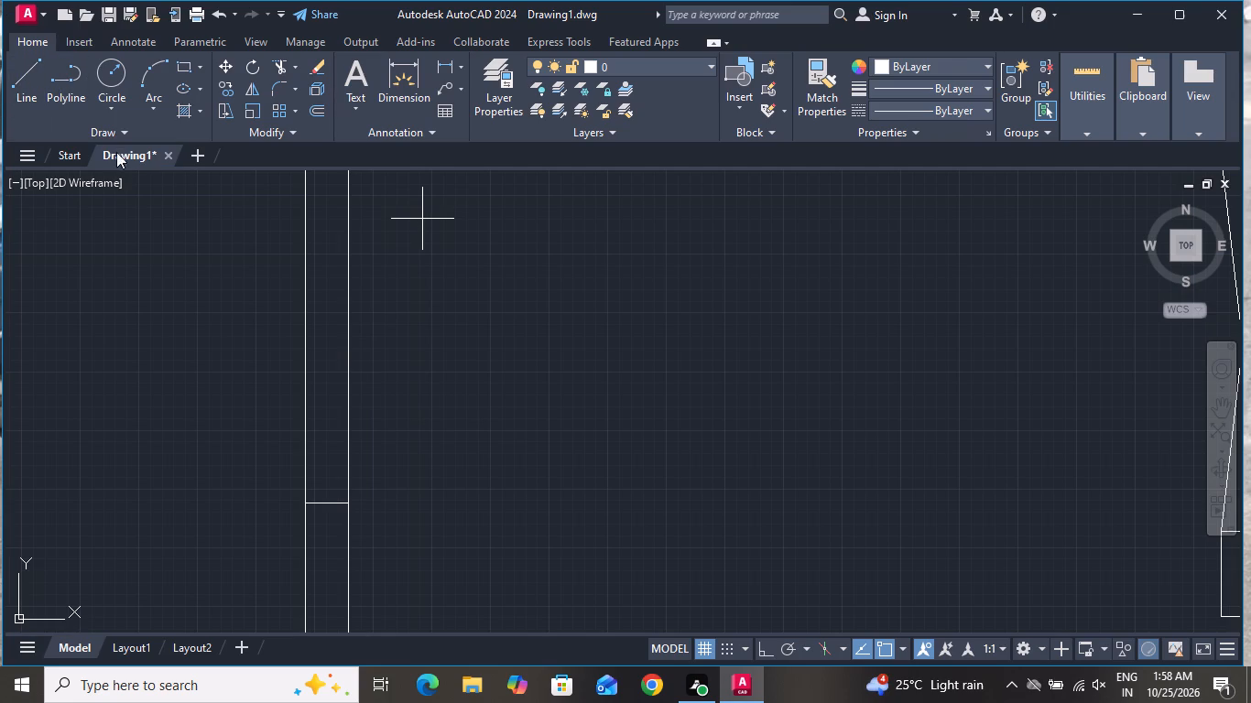
scroll(201, 211, "down", 1)
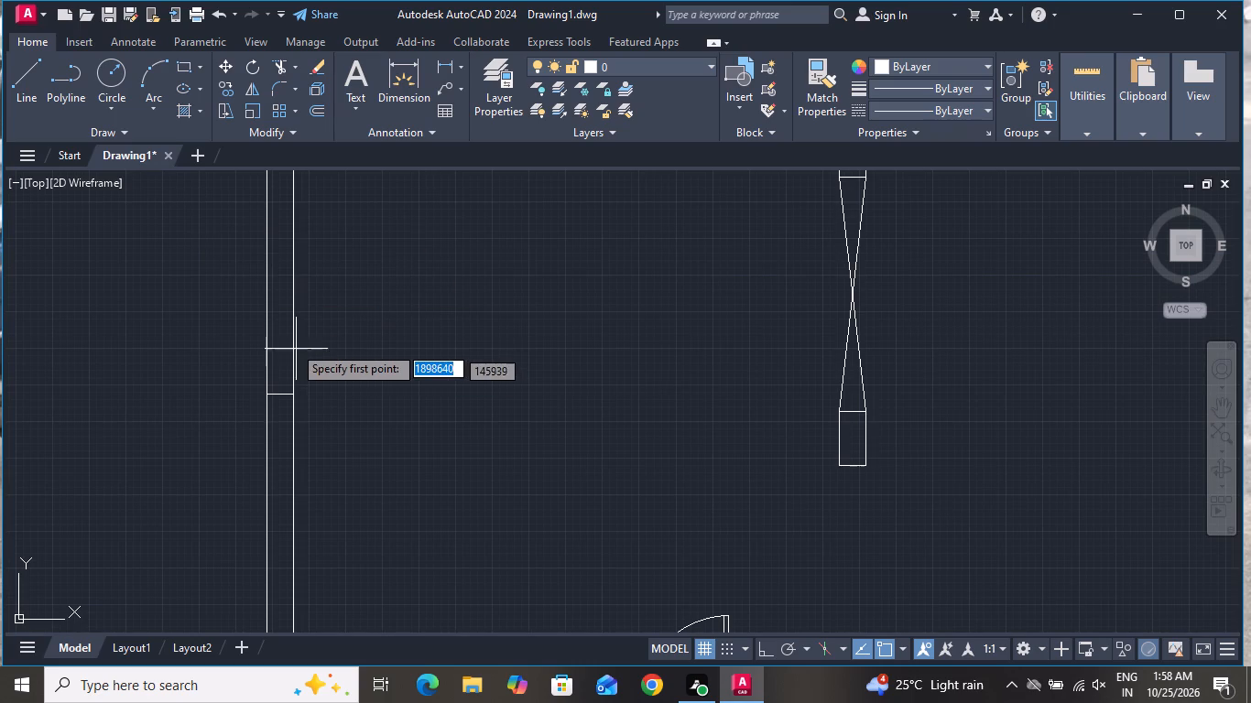
left_click(265, 310)
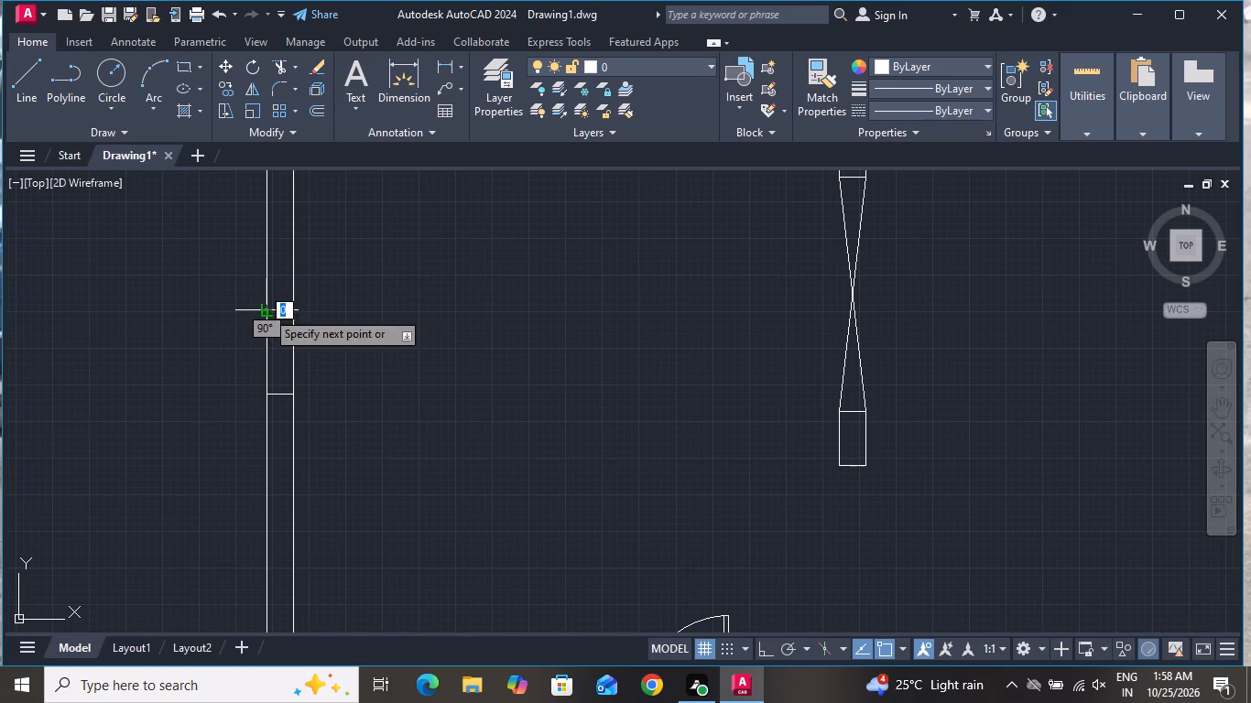
left_click(289, 316)
right_click(289, 316)
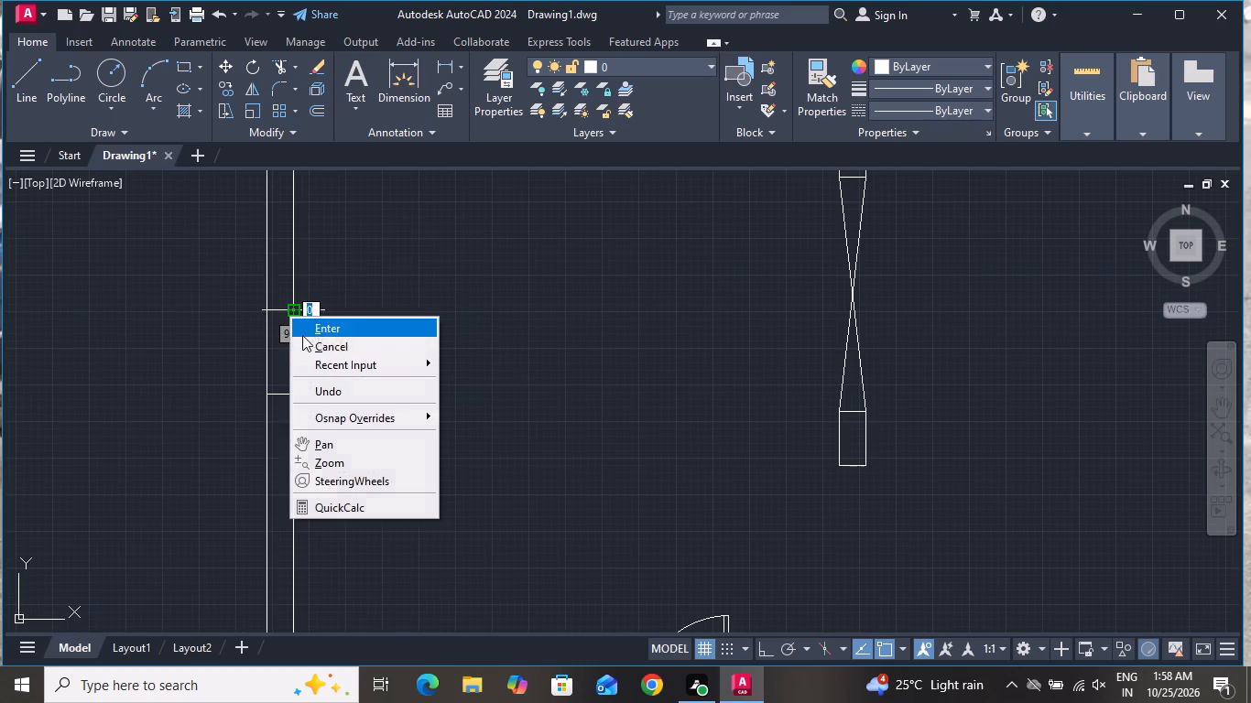
left_click(310, 356)
left_click(305, 339)
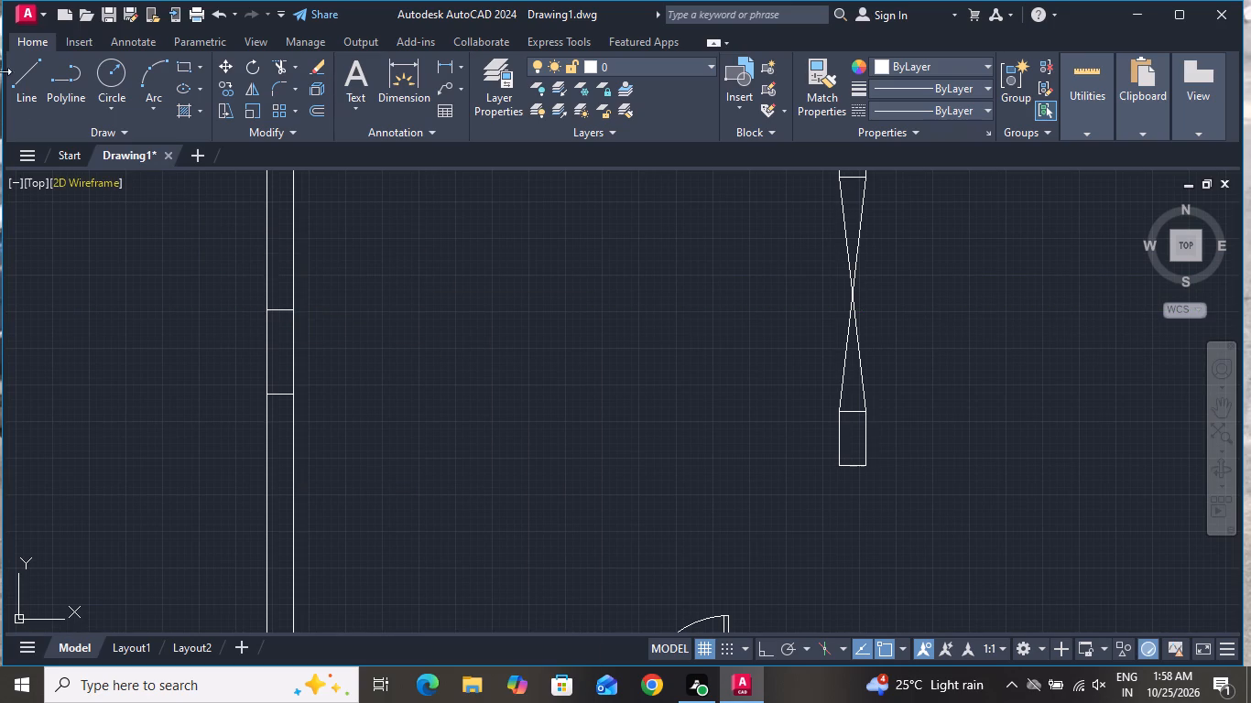
Draw a horizontal line about 229 mm long across the west wall, south of the midpoint cross line.
left_click(38, 86)
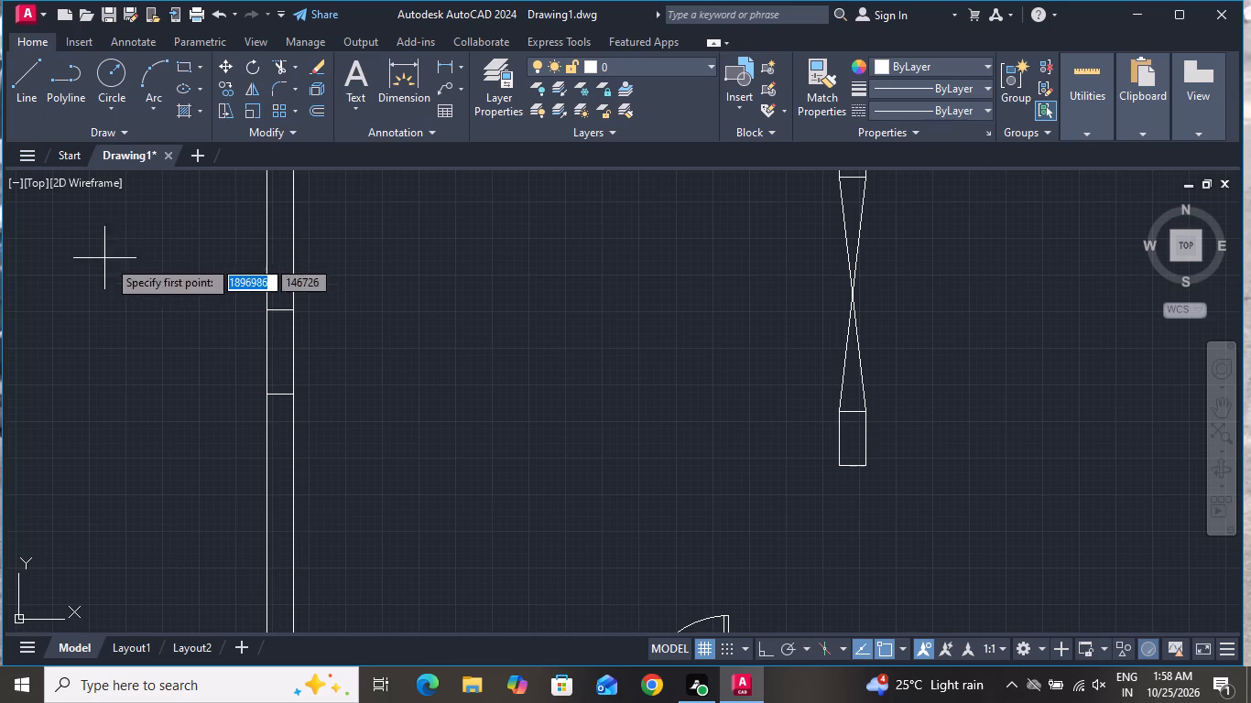
left_click(266, 479)
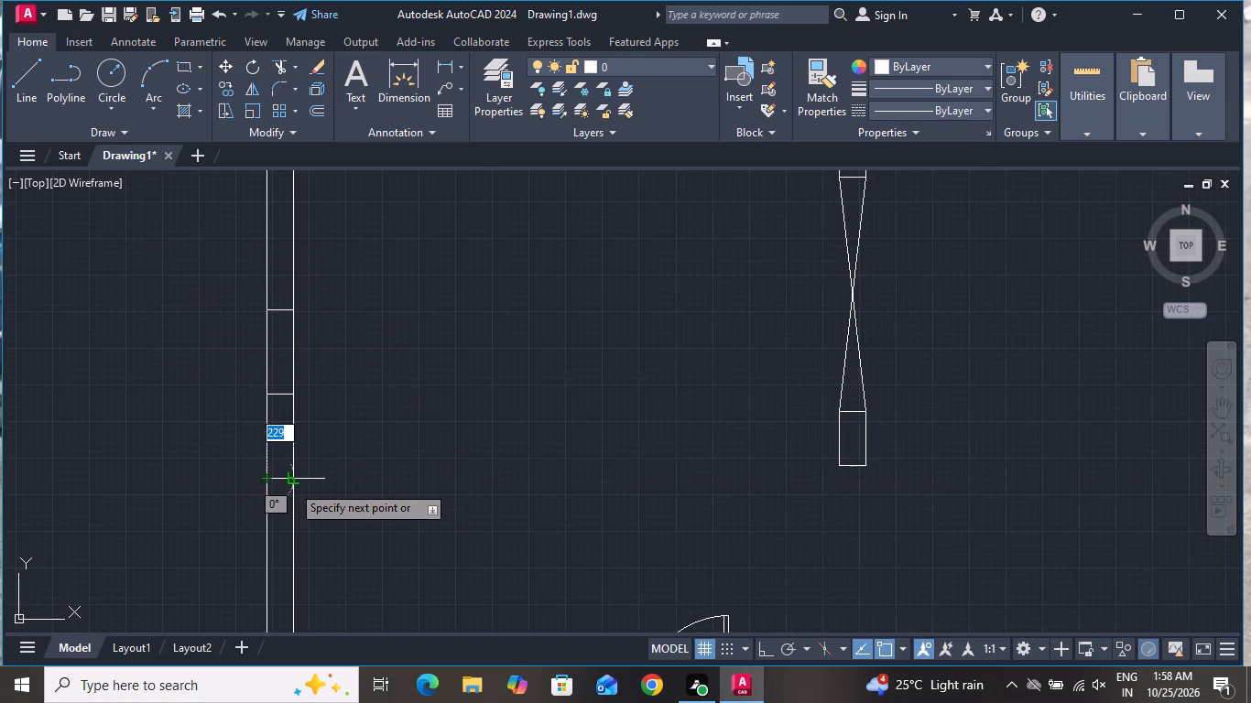
left_click(298, 484)
right_click(298, 484)
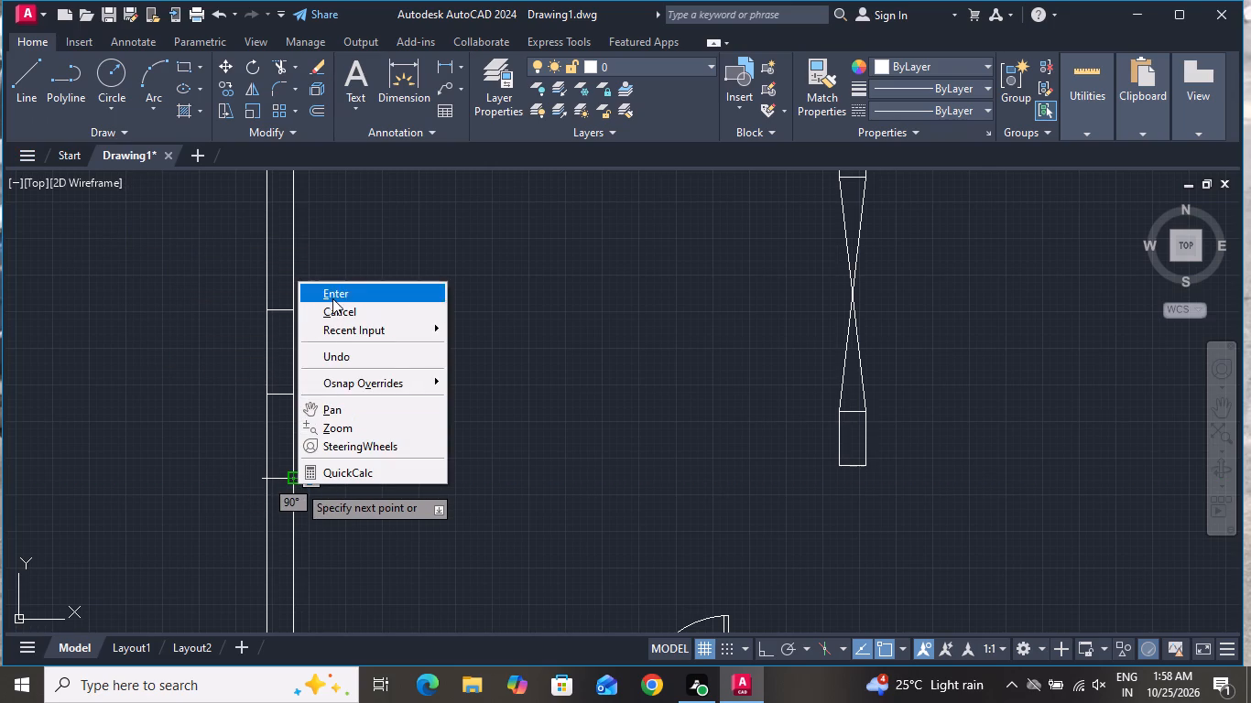
left_click(331, 312)
Draw another horizontal cross line in the west wall just north of the opening's northern cross line.
left_click(22, 75)
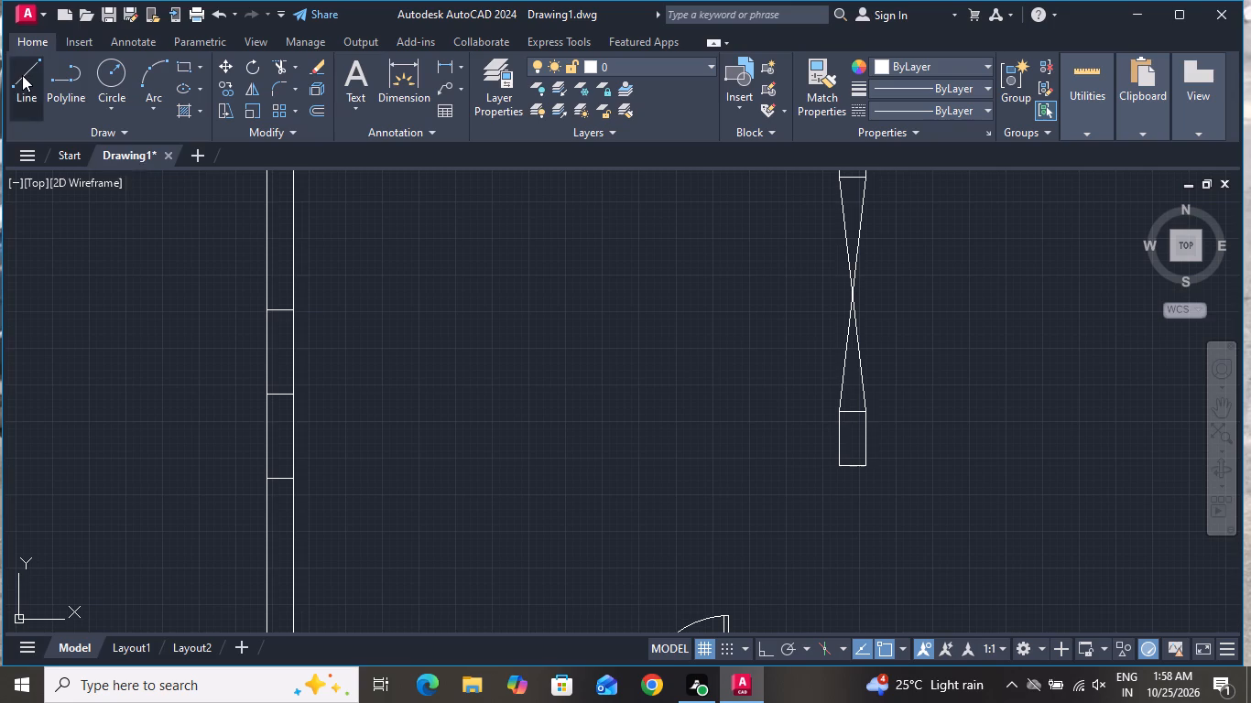
scroll(287, 201, "up", 1)
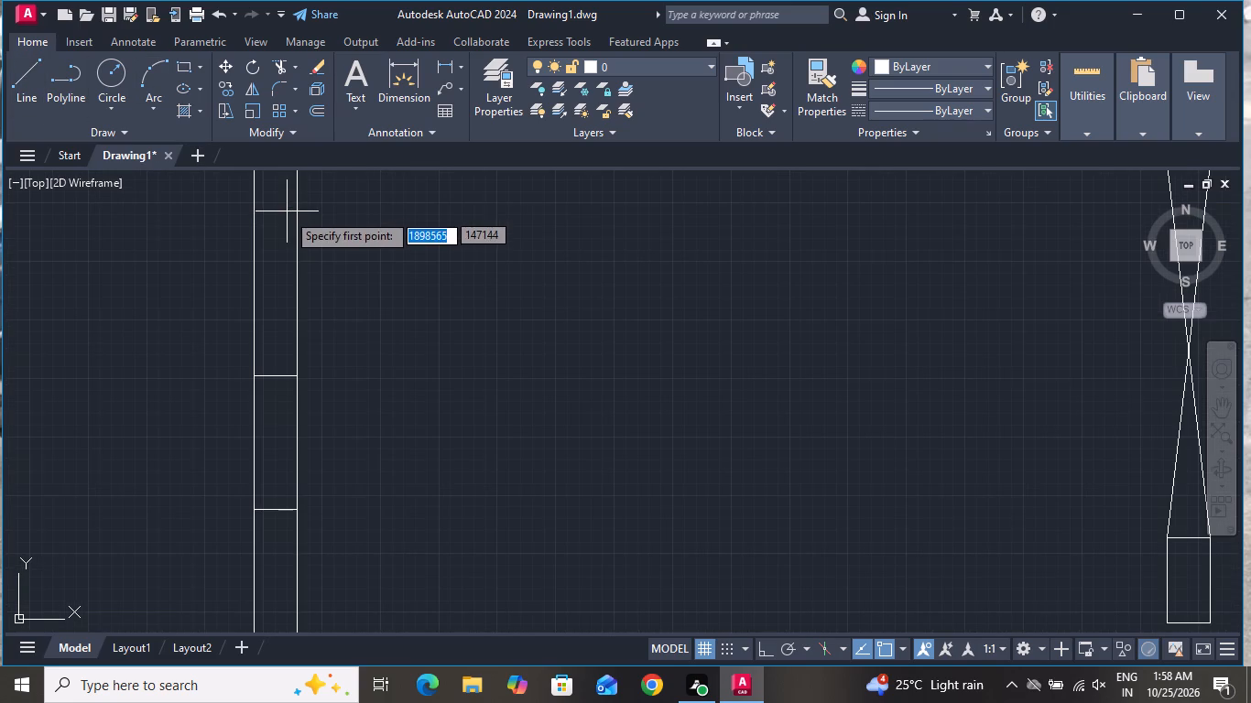
scroll(253, 491, "up", 1)
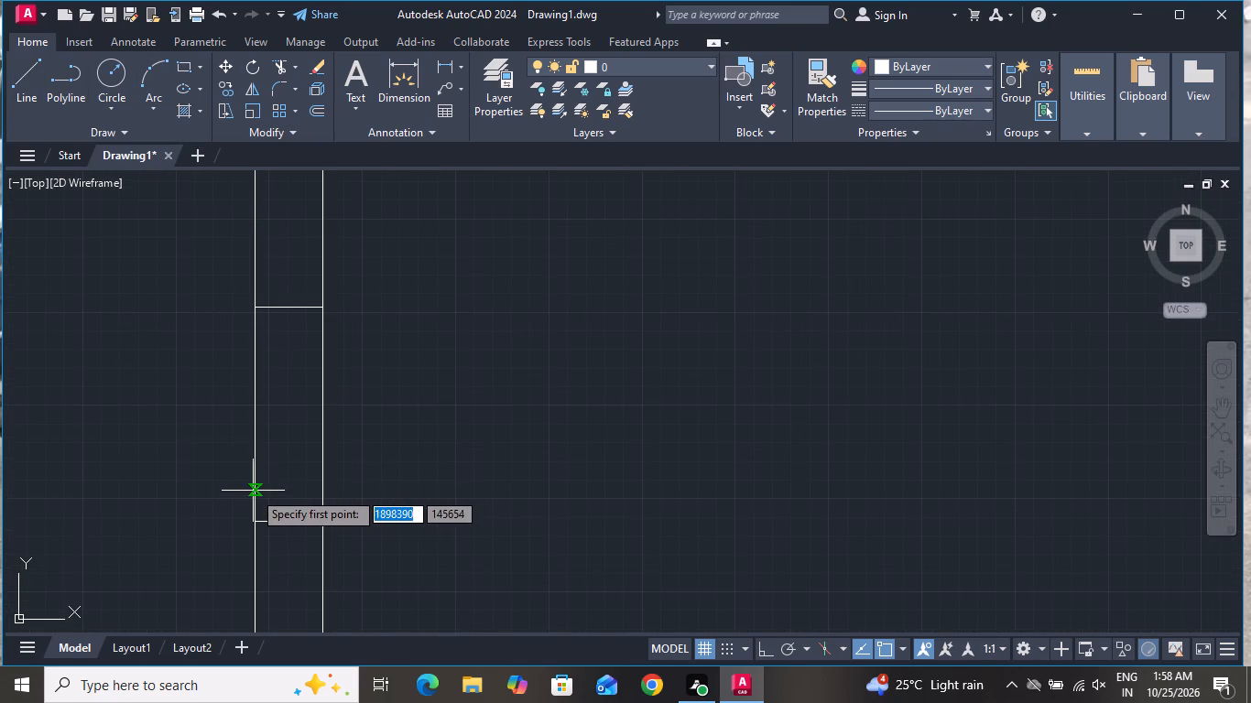
scroll(267, 287, "down", 2)
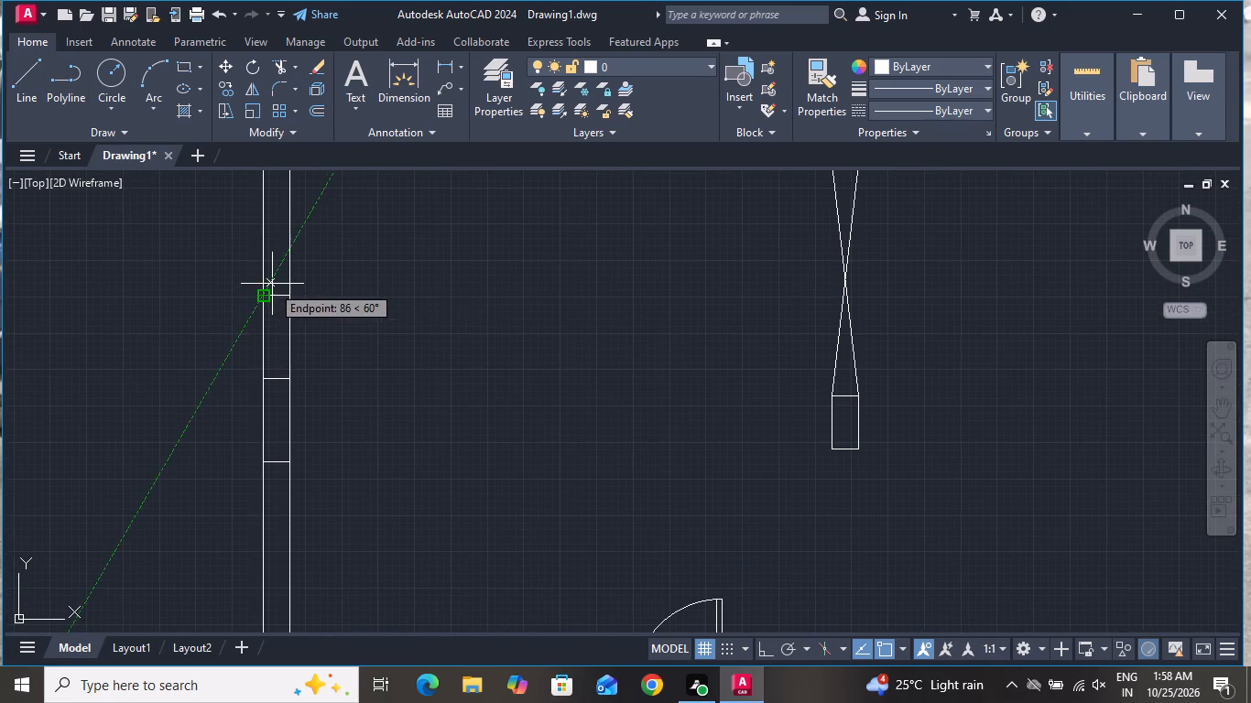
left_click(261, 284)
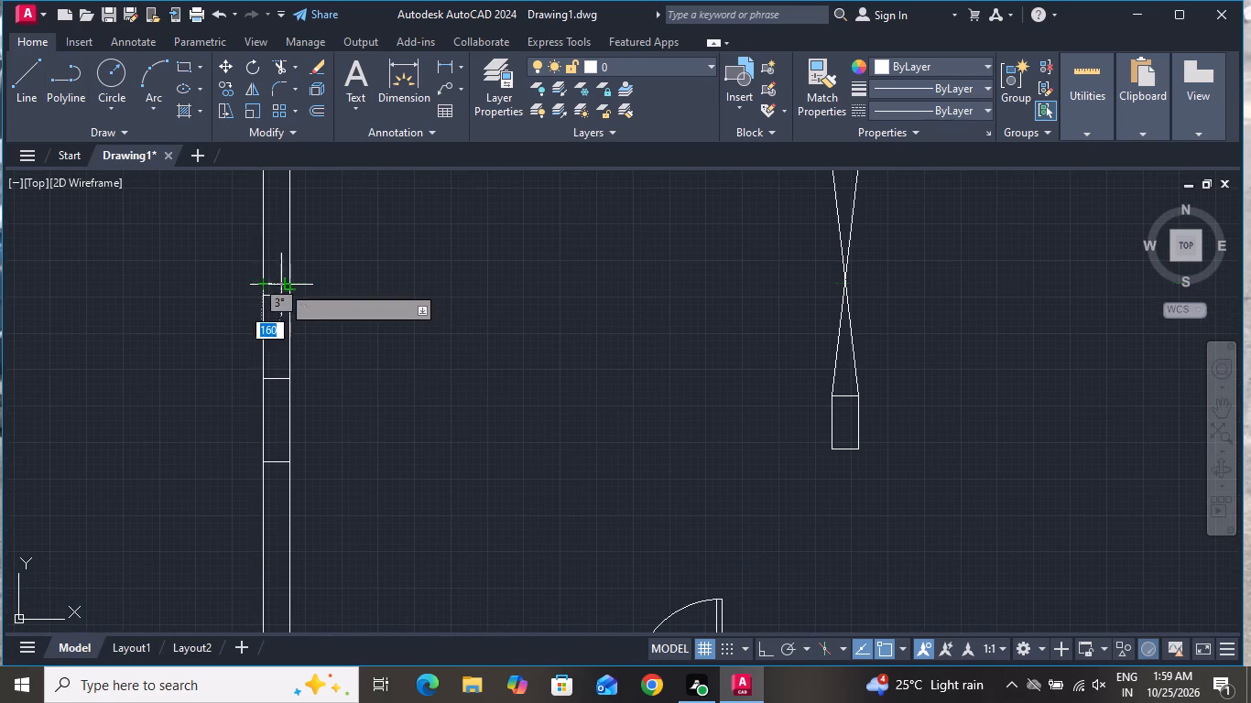
left_click(298, 289)
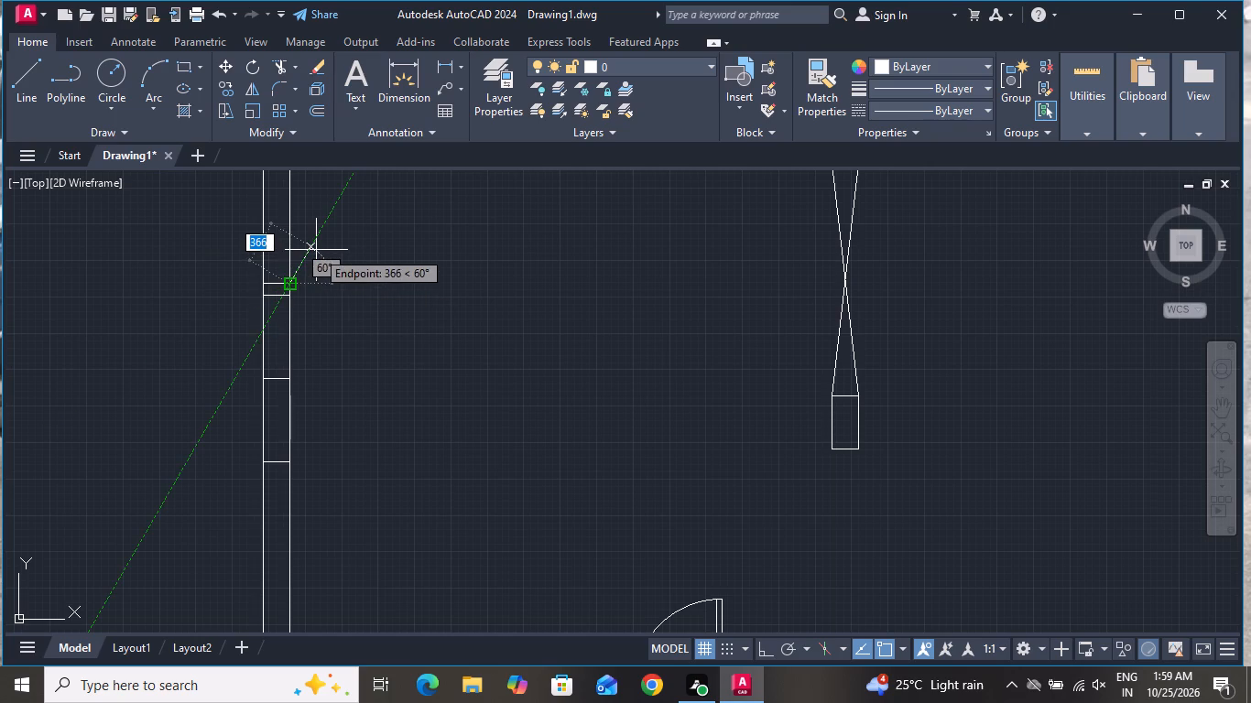
right_click(316, 250)
left_click(337, 276)
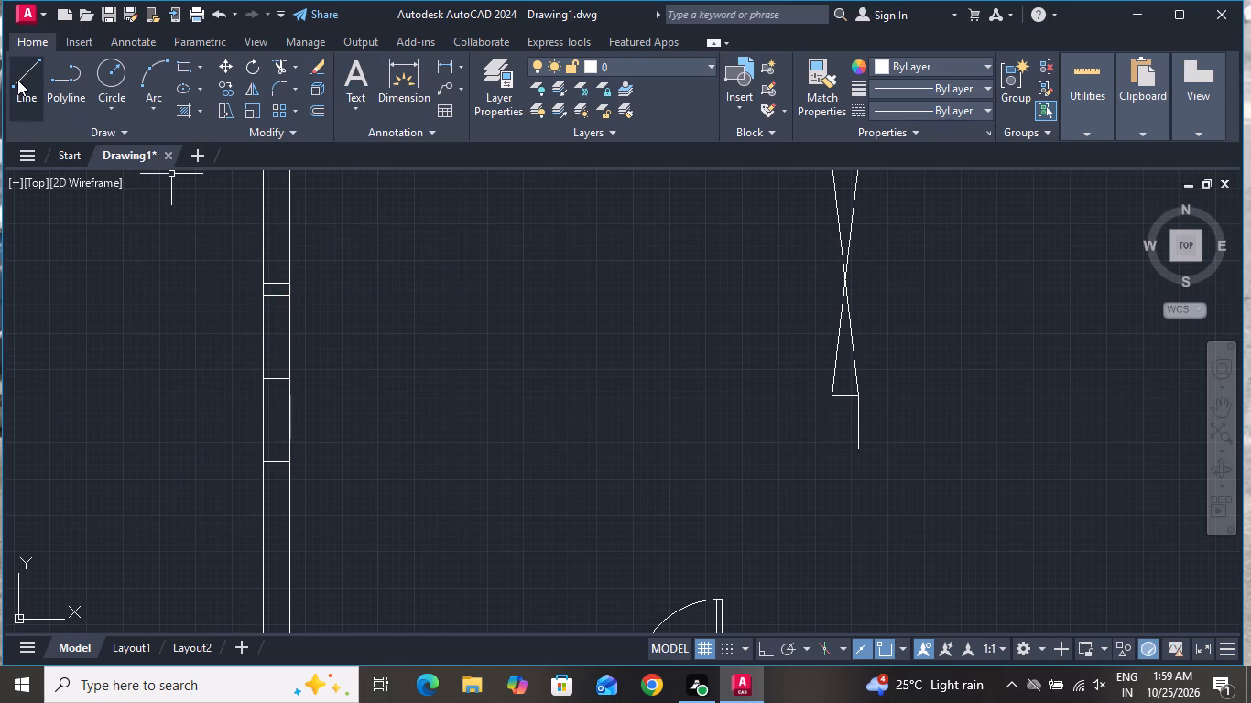
Draw another horizontal cross line in the west wall just south of the opening's southern cross line.
left_click(17, 80)
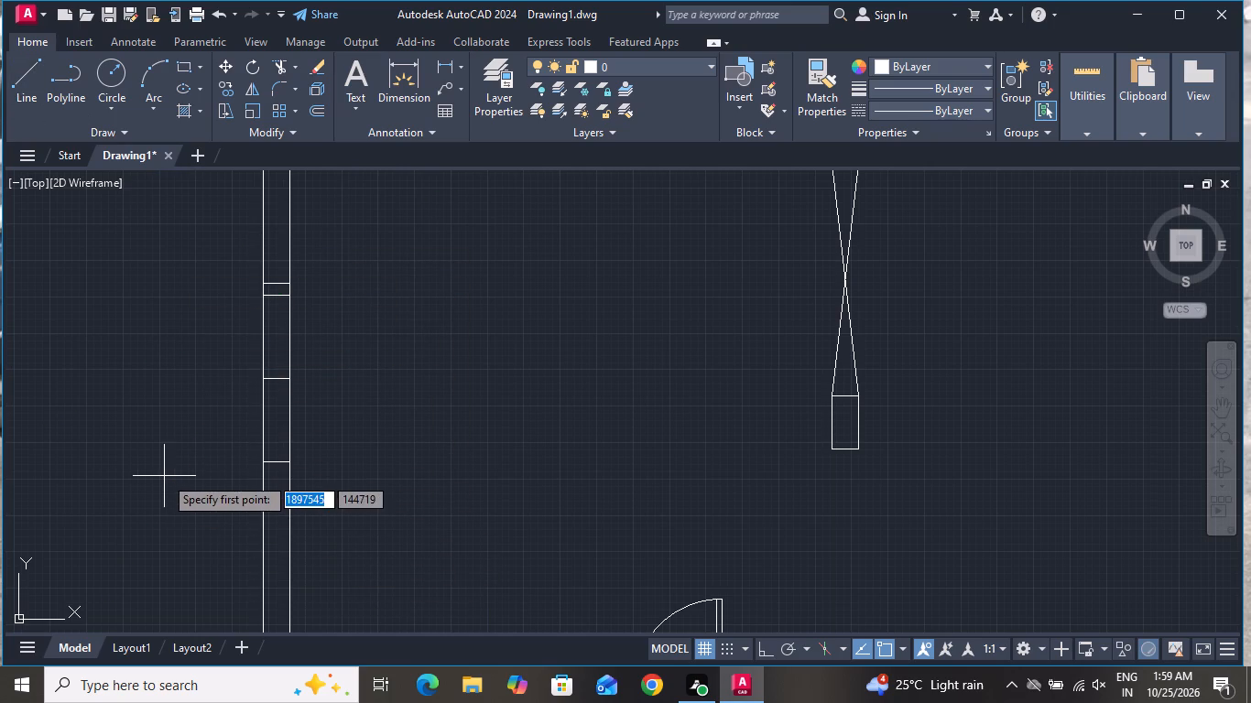
scroll(219, 441, "up", 1)
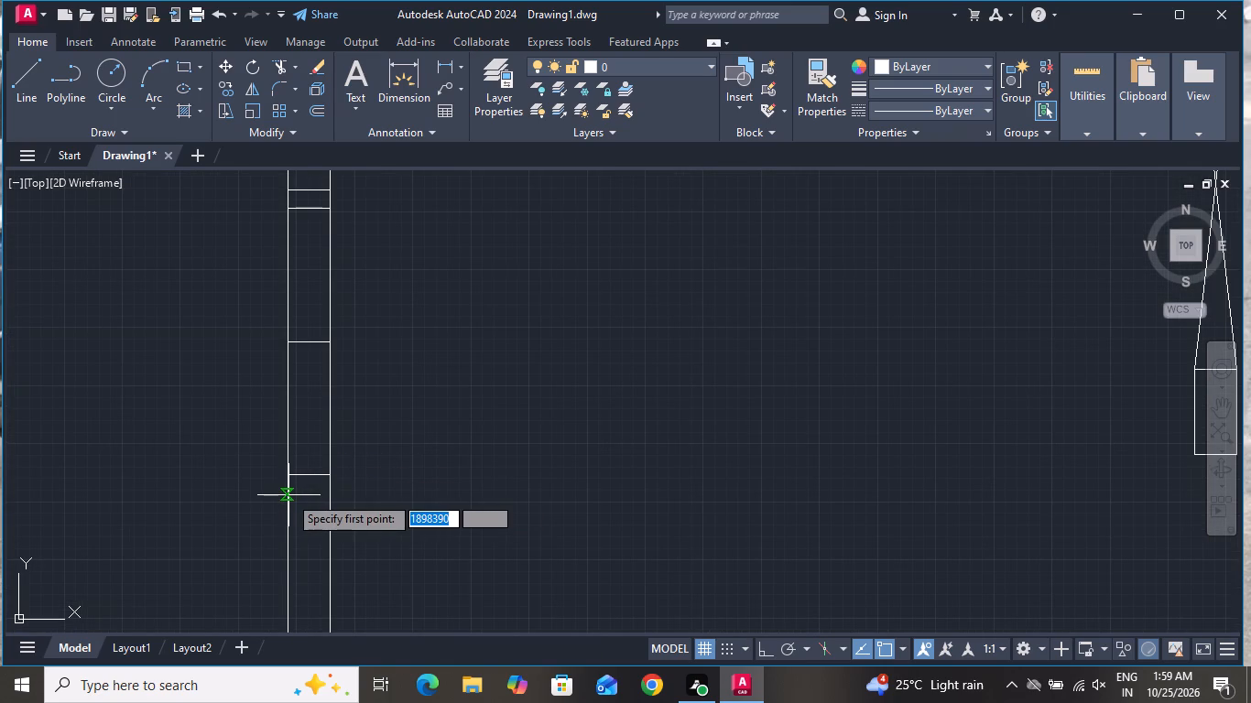
left_click(288, 495)
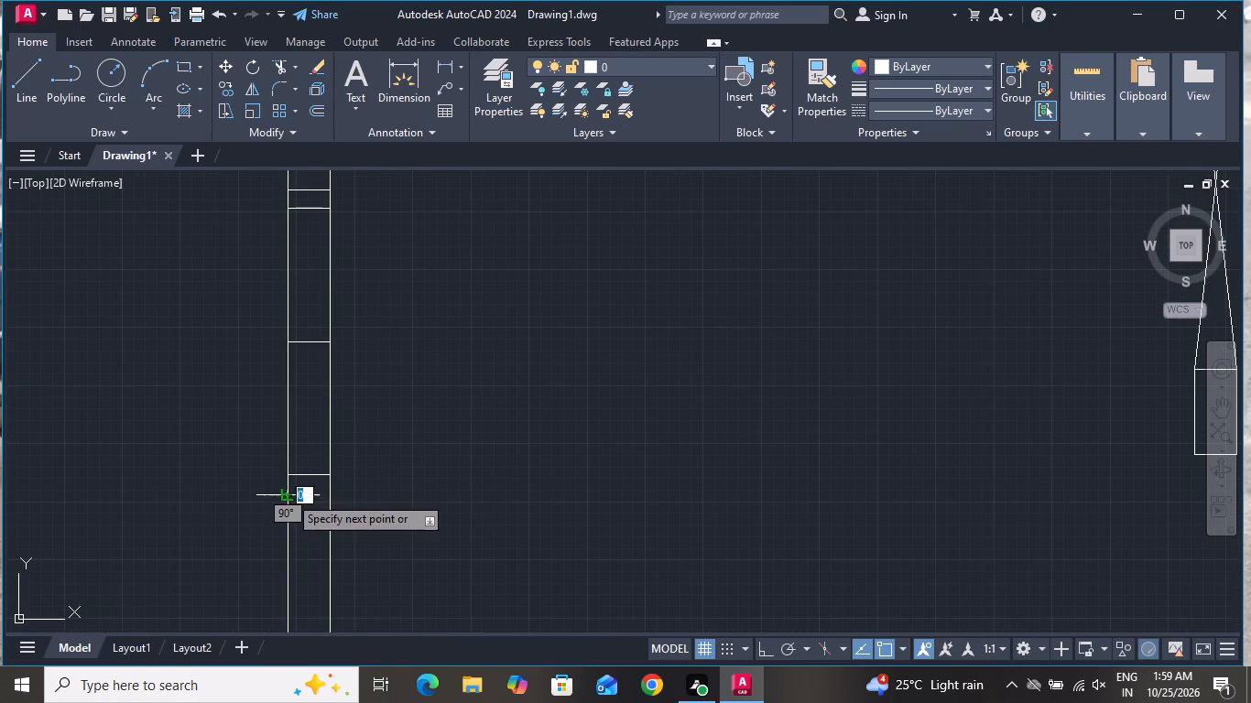
left_click(332, 498)
right_click(332, 498)
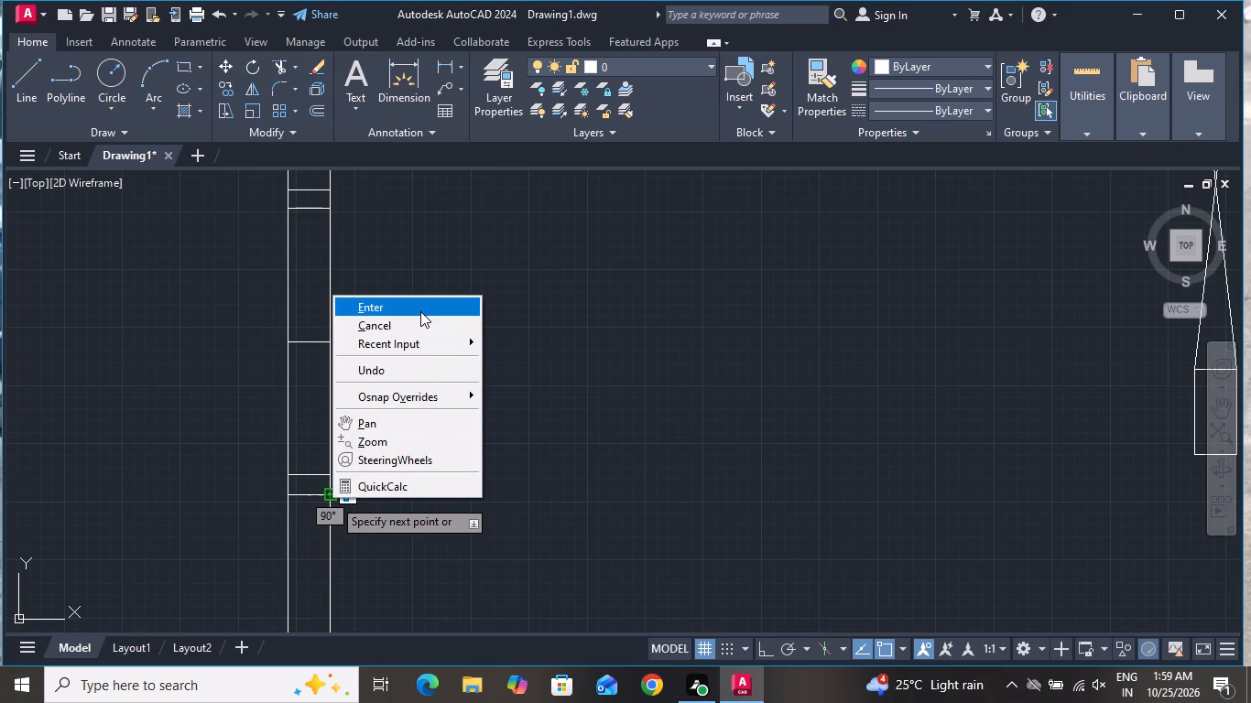
left_click(420, 311)
Draw a vertical centre line about 1460 mm long between the midpoints of the west wall opening's two inner cross lines.
scroll(393, 296, "down", 2)
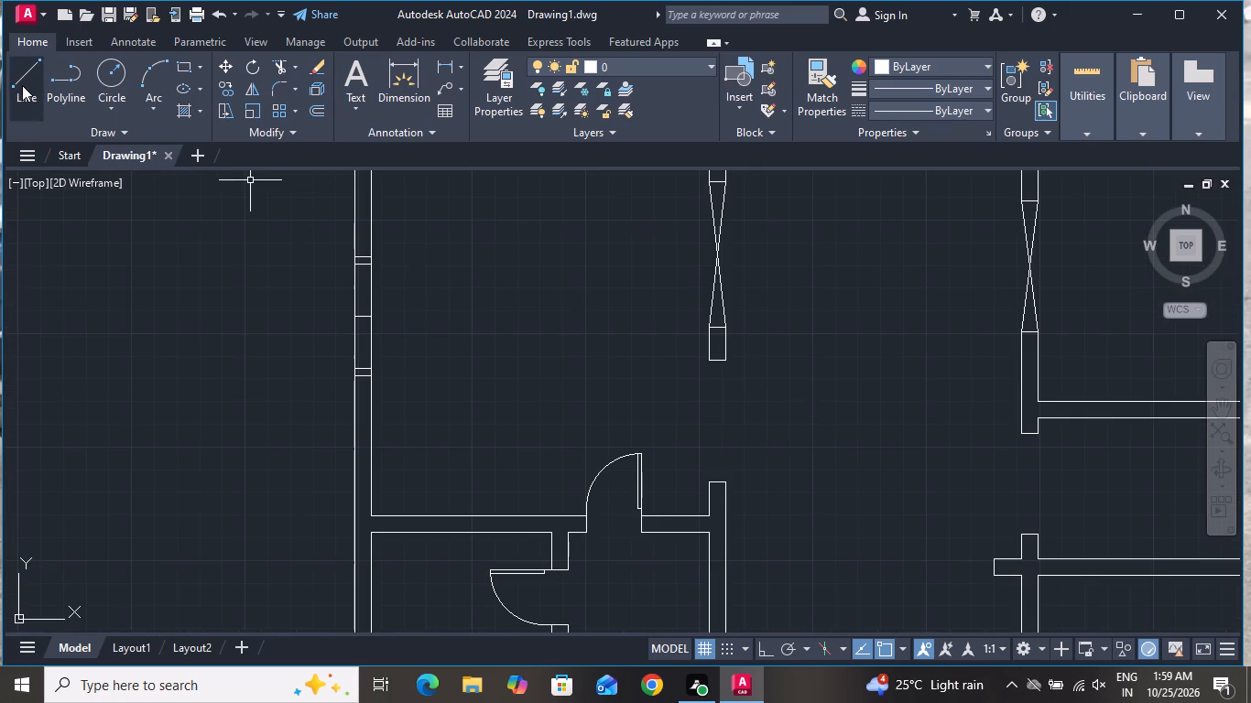
left_click(31, 96)
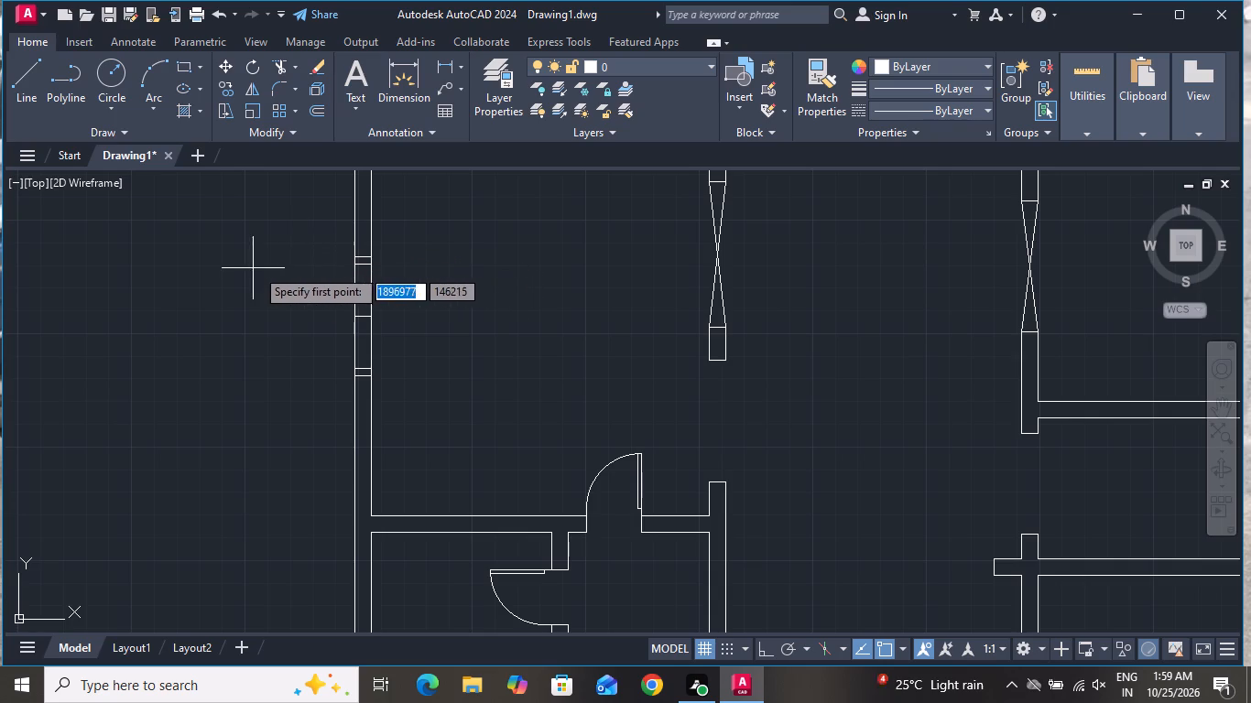
left_click(363, 268)
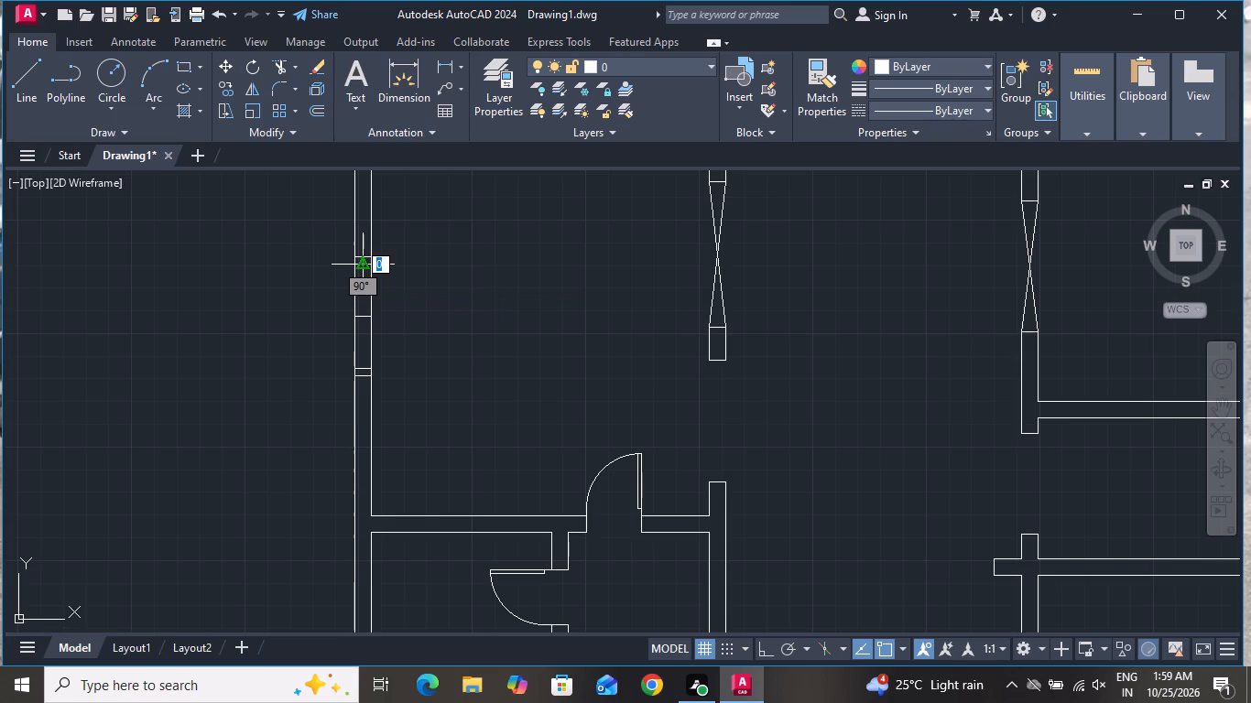
scroll(346, 373, "up", 2)
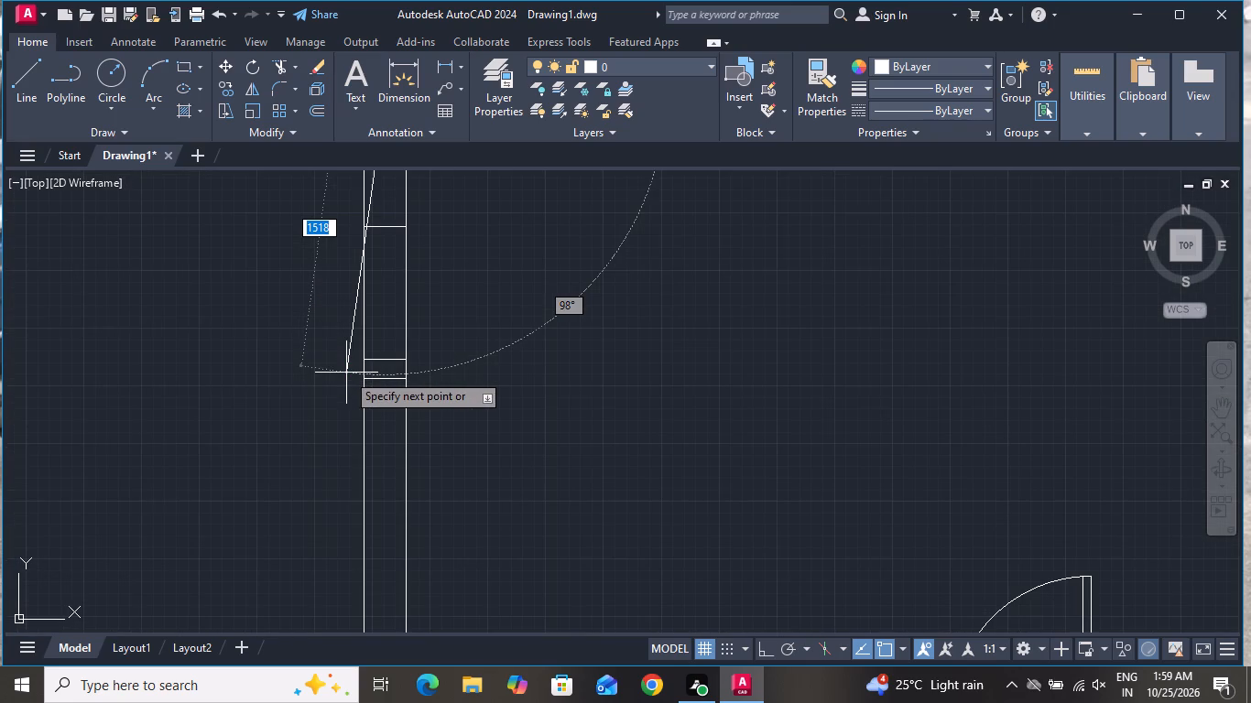
scroll(329, 391, "up", 2)
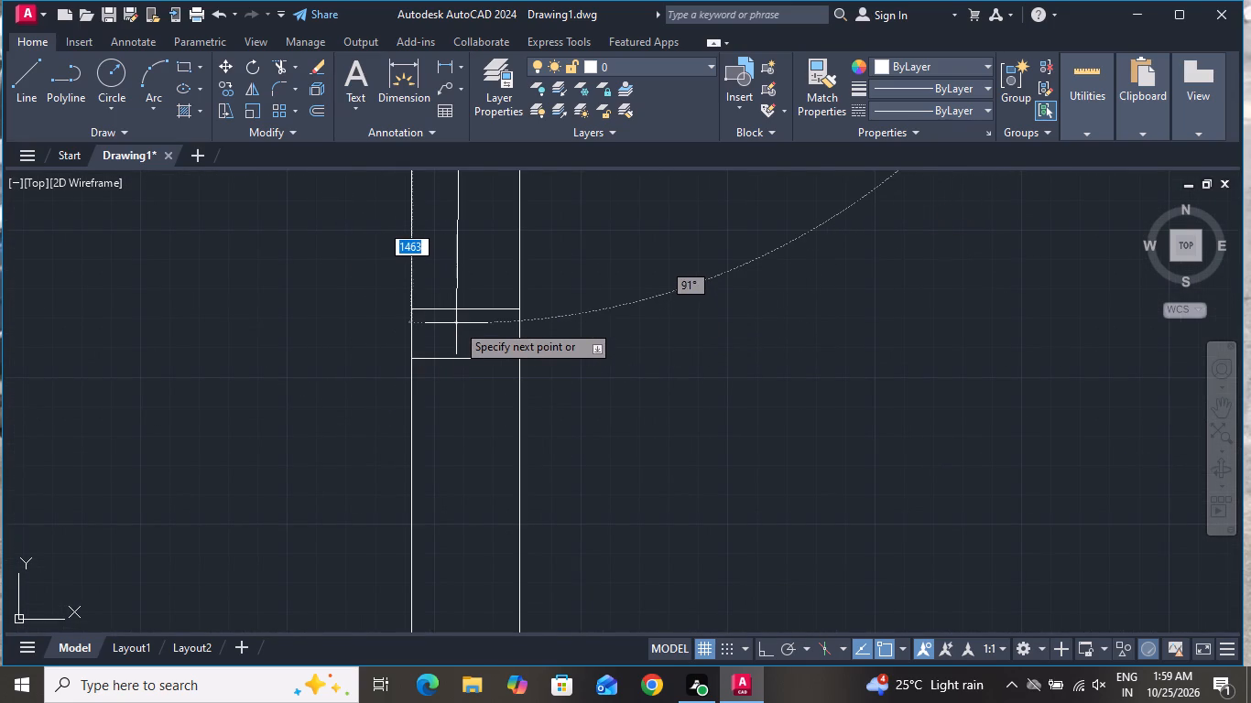
scroll(455, 343, "down", 1)
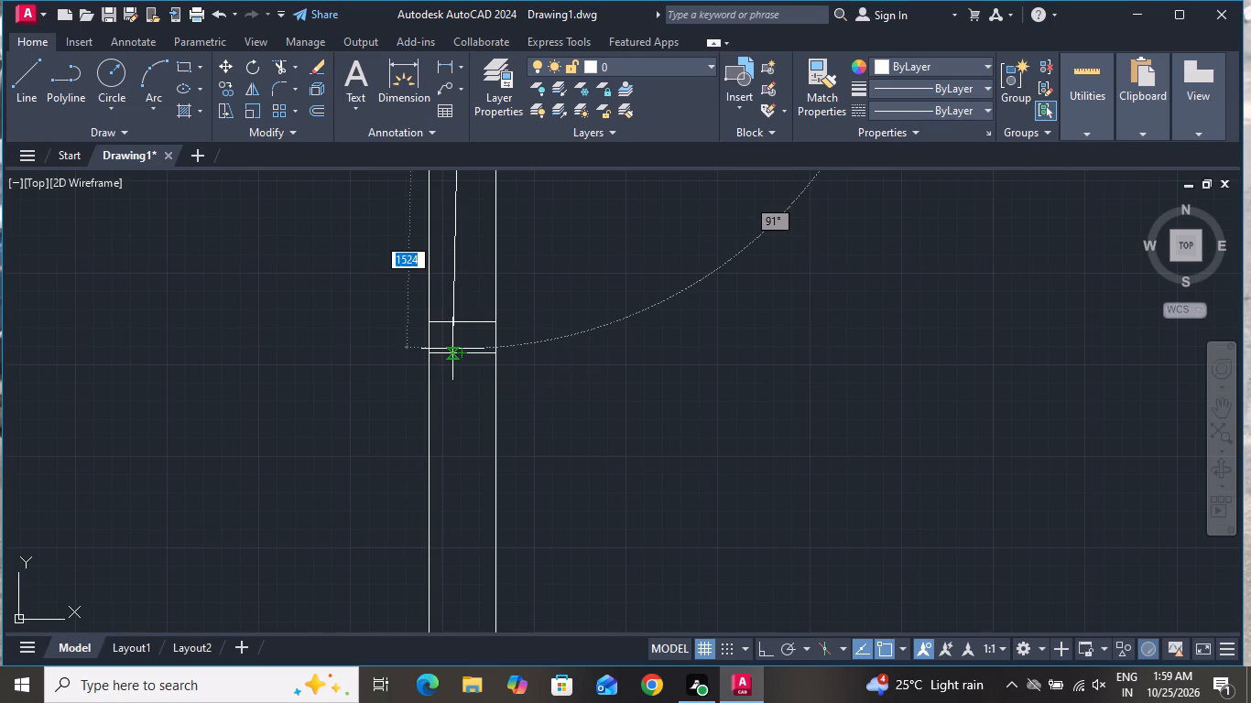
scroll(452, 349, "down", 1)
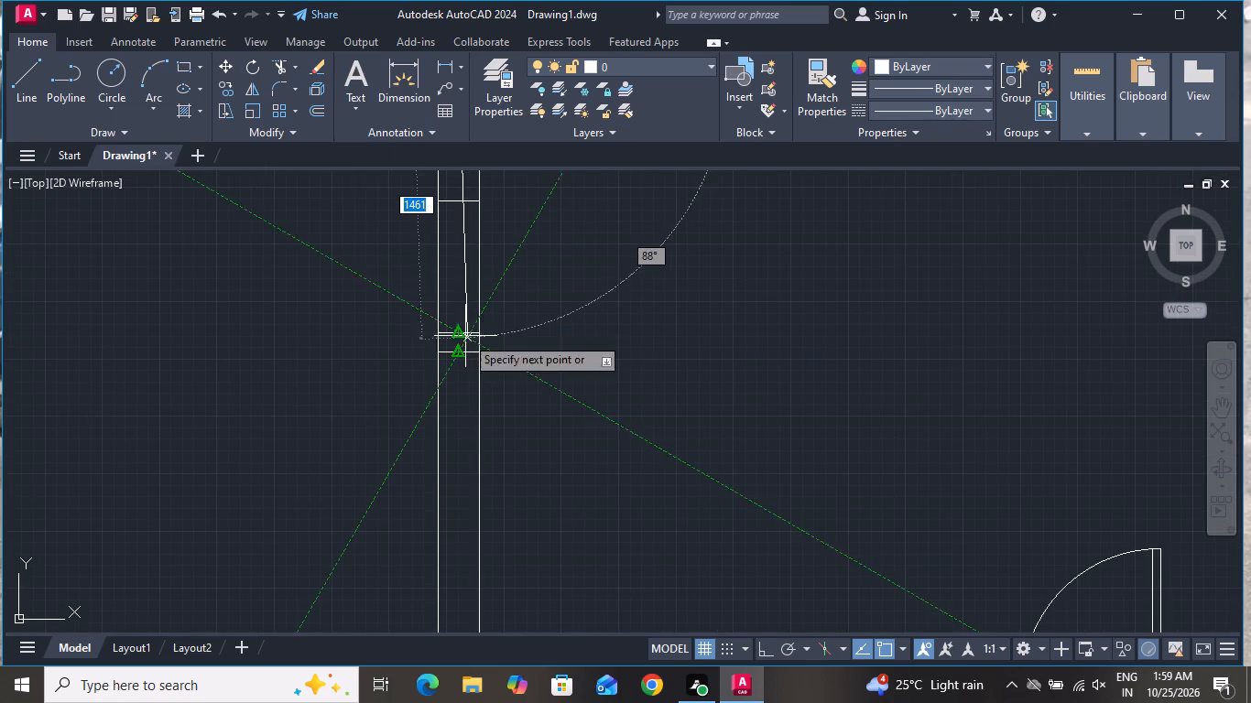
left_click(454, 333)
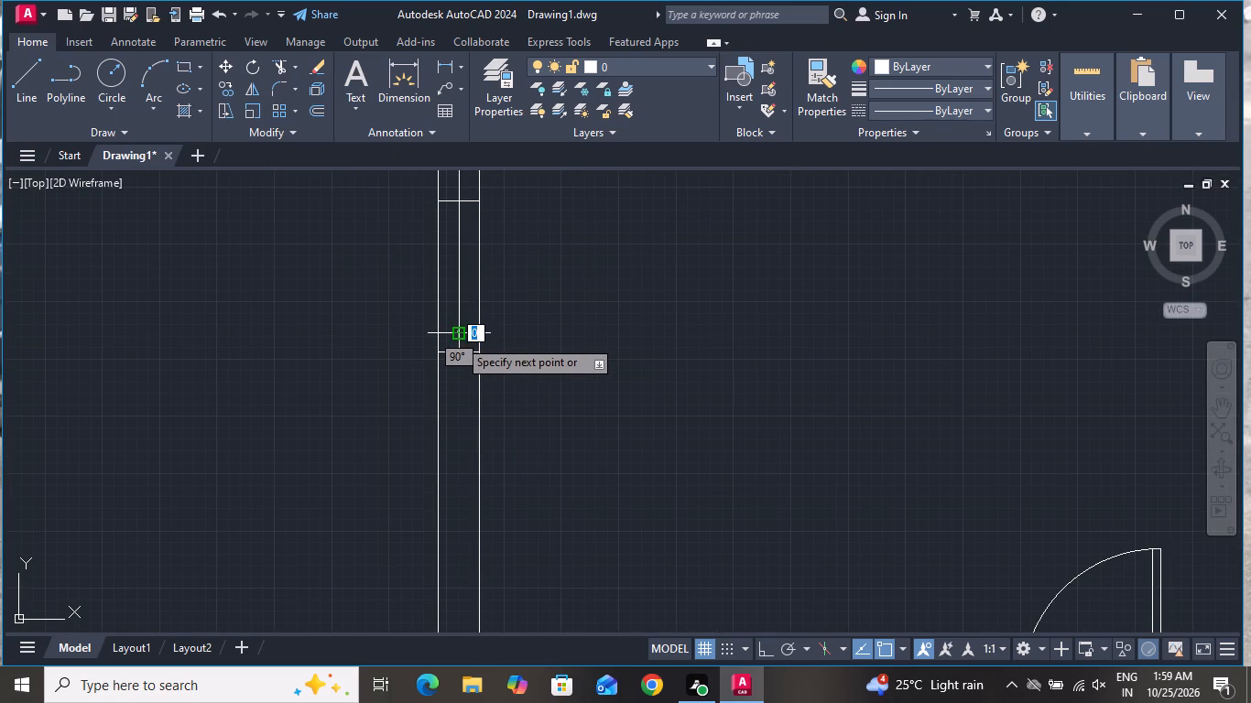
right_click(458, 339)
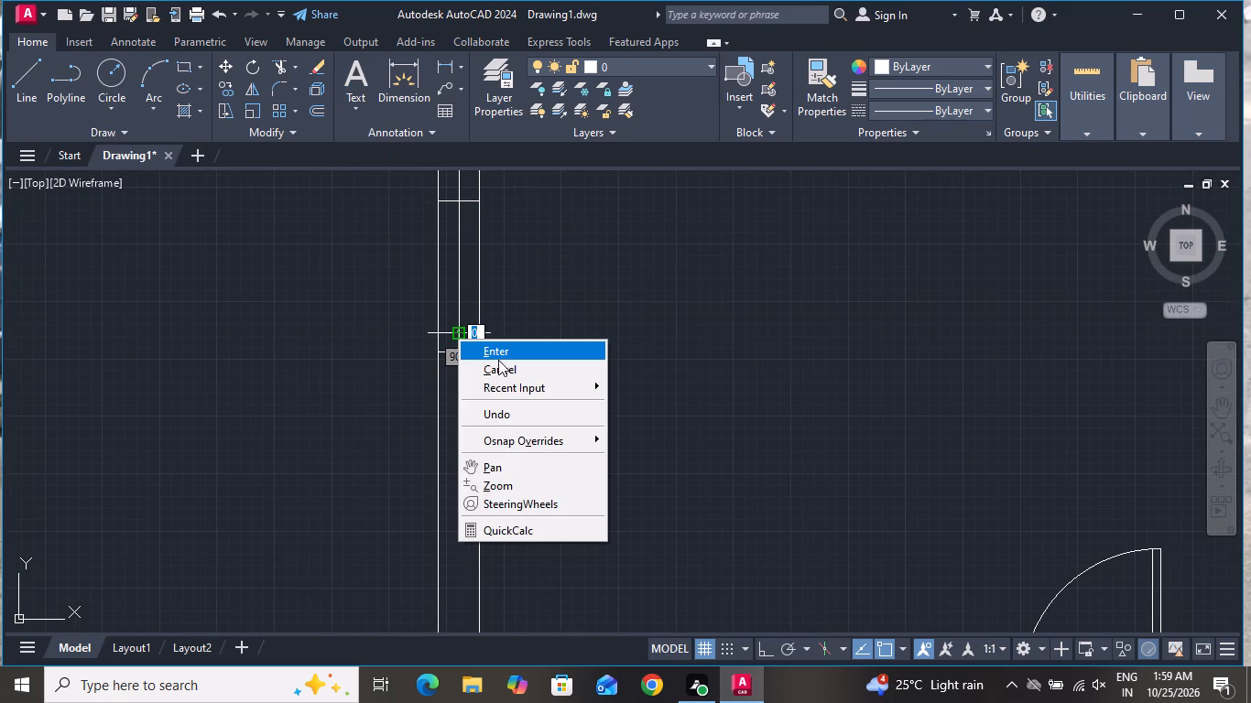
left_click(510, 373)
With Ortho on, draw a vertical line east of the west wall window's centre line, between the opening's two inner cross lines.
scroll(515, 365, "down", 2)
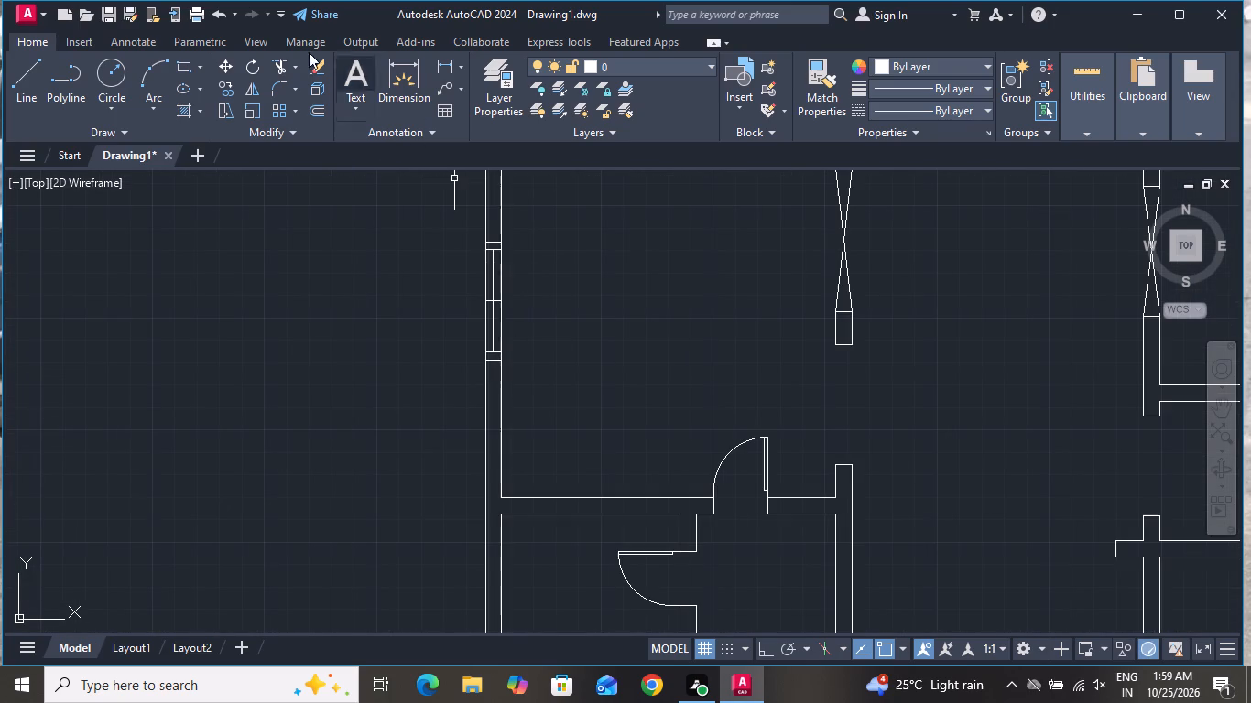
left_click(19, 72)
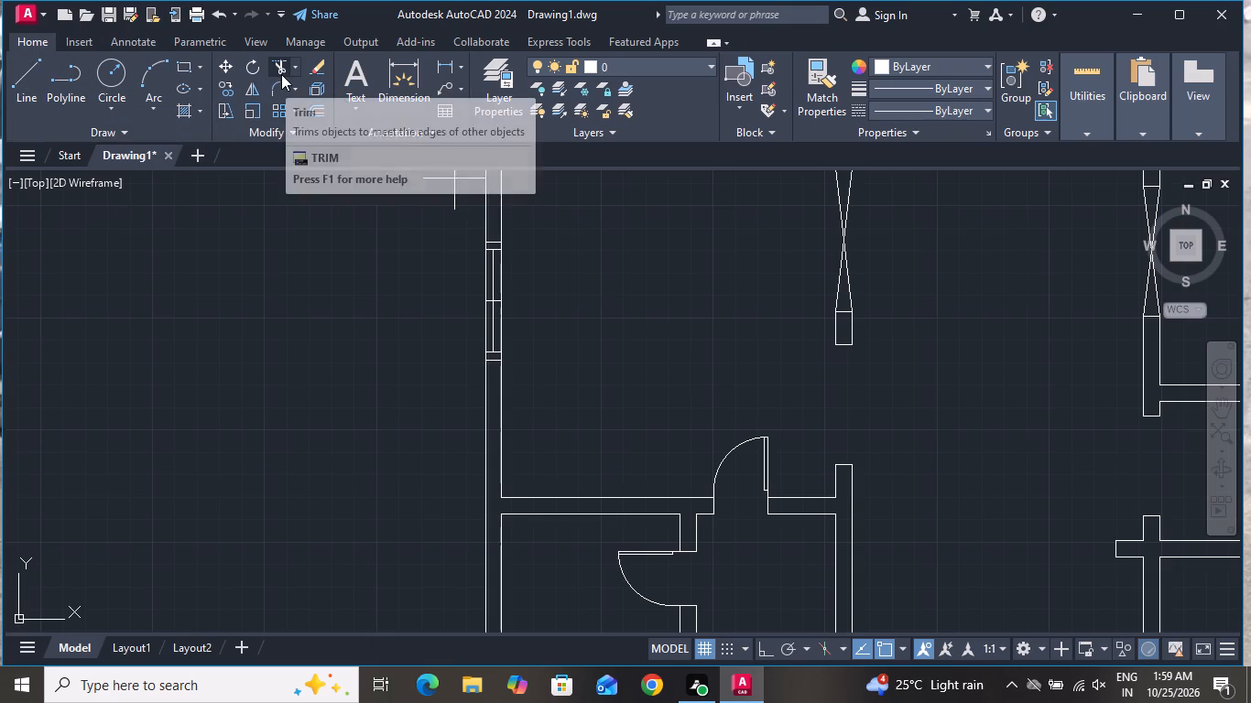
scroll(283, 162, "up", 2)
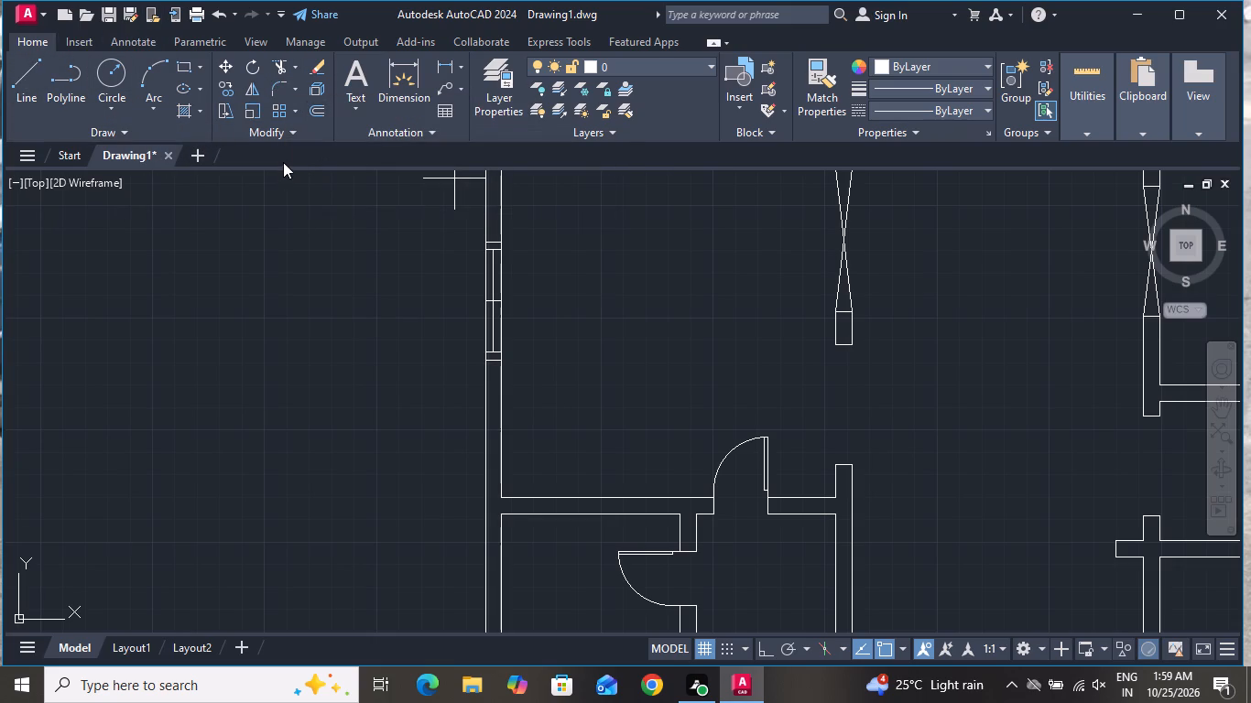
scroll(296, 197, "down", 1)
scroll(397, 231, "up", 4)
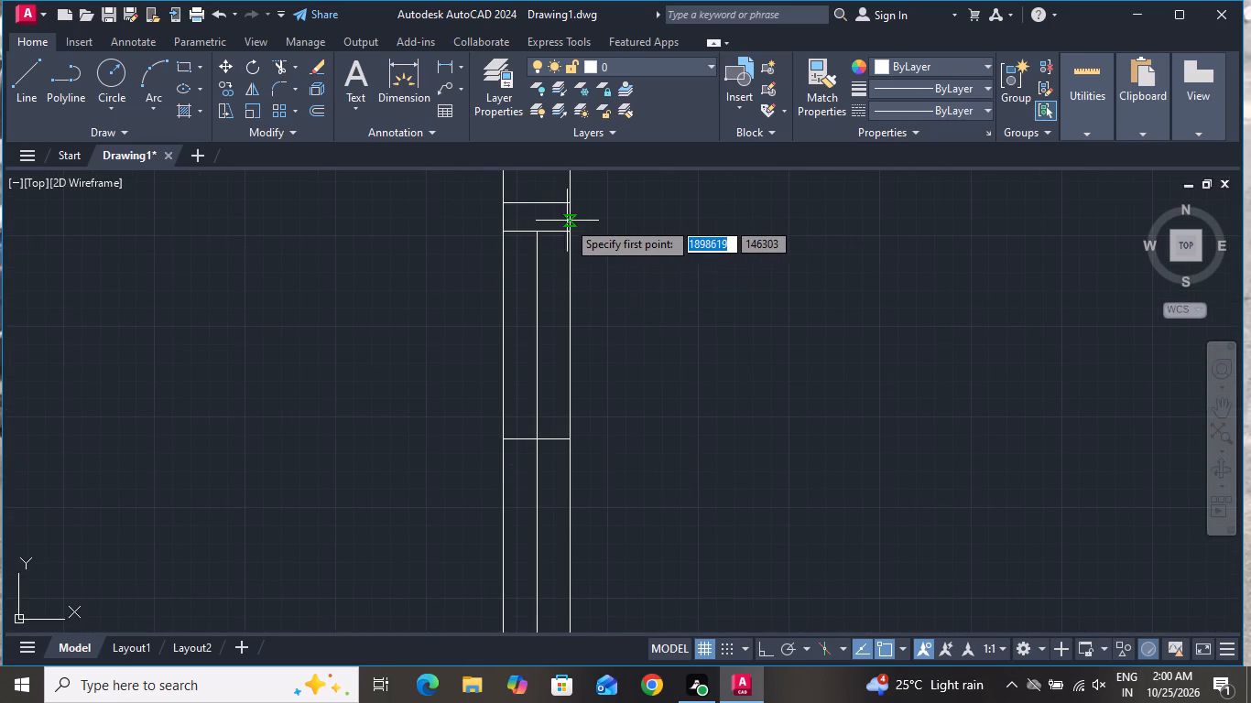
scroll(571, 230, "up", 2)
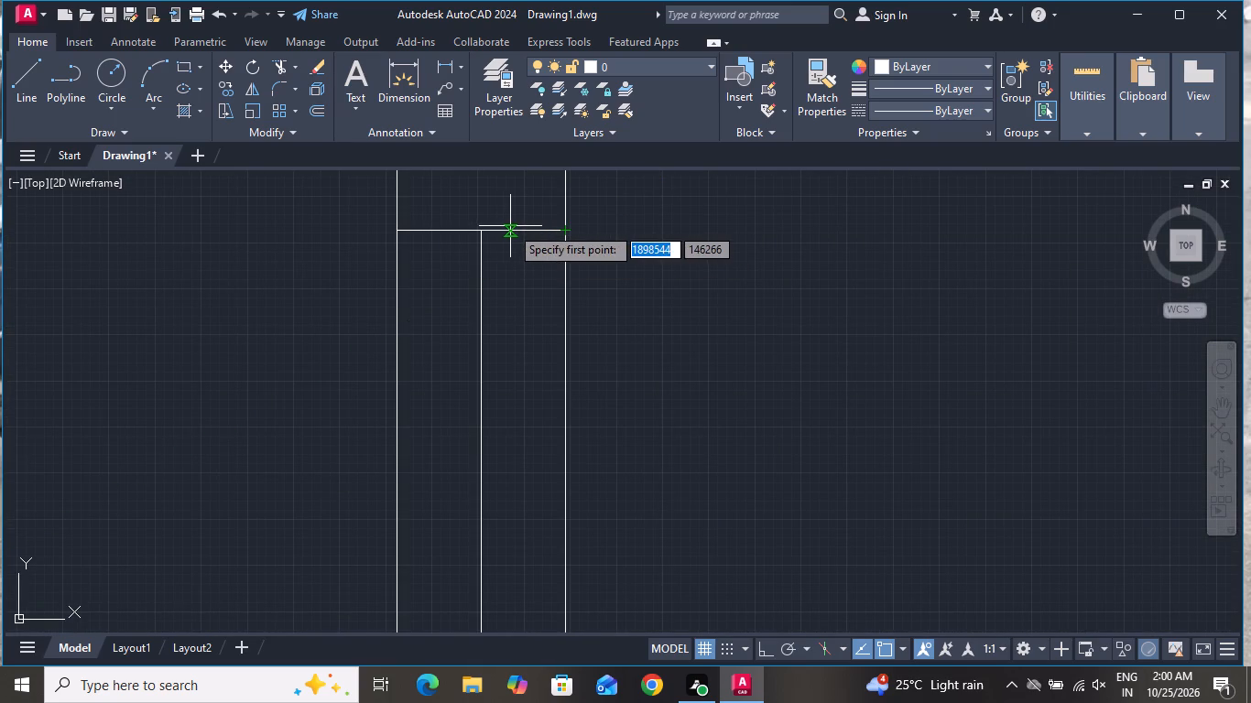
left_click(510, 233)
scroll(544, 320, "down", 3)
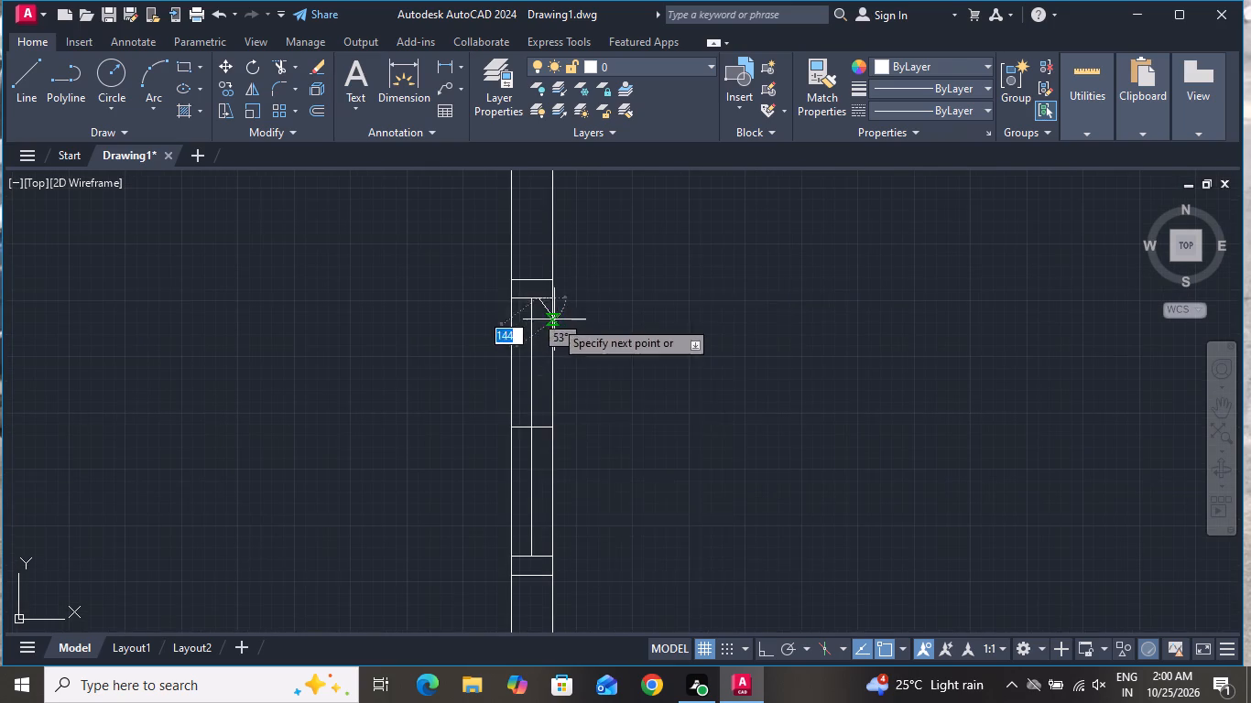
left_click(765, 645)
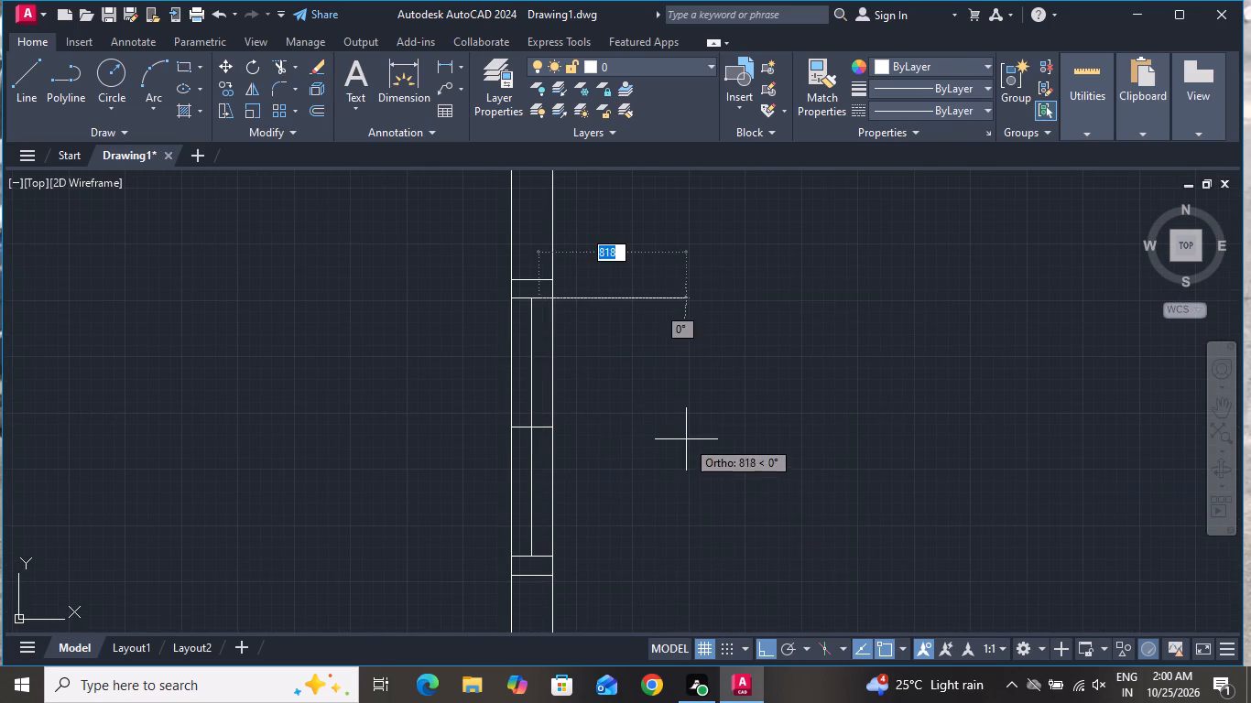
scroll(690, 406, "down", 1)
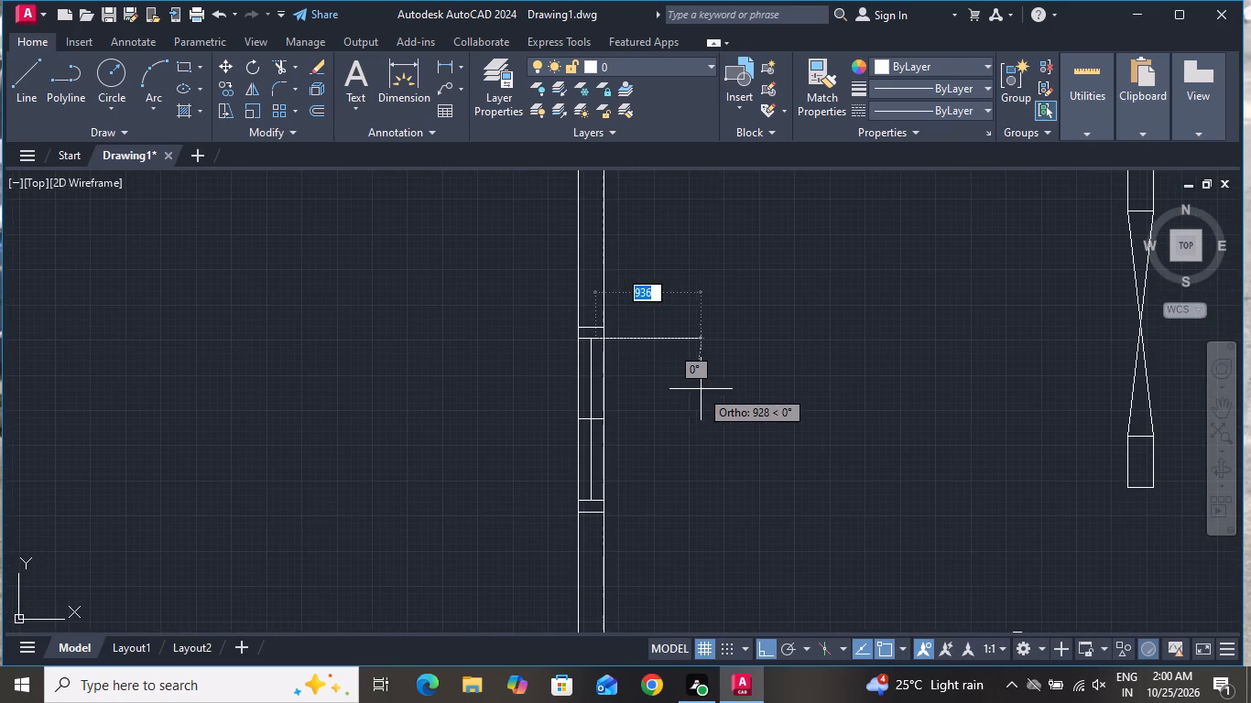
scroll(704, 384, "down", 1)
scroll(667, 481, "up", 2)
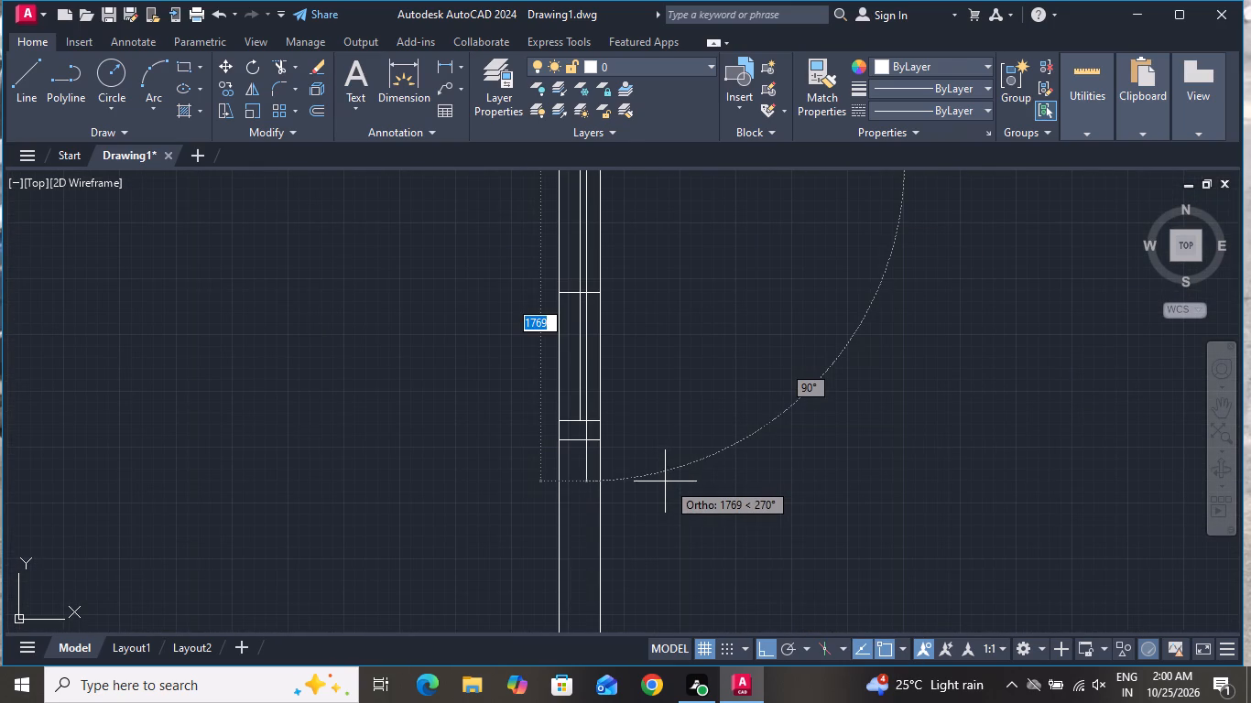
scroll(656, 472, "up", 2)
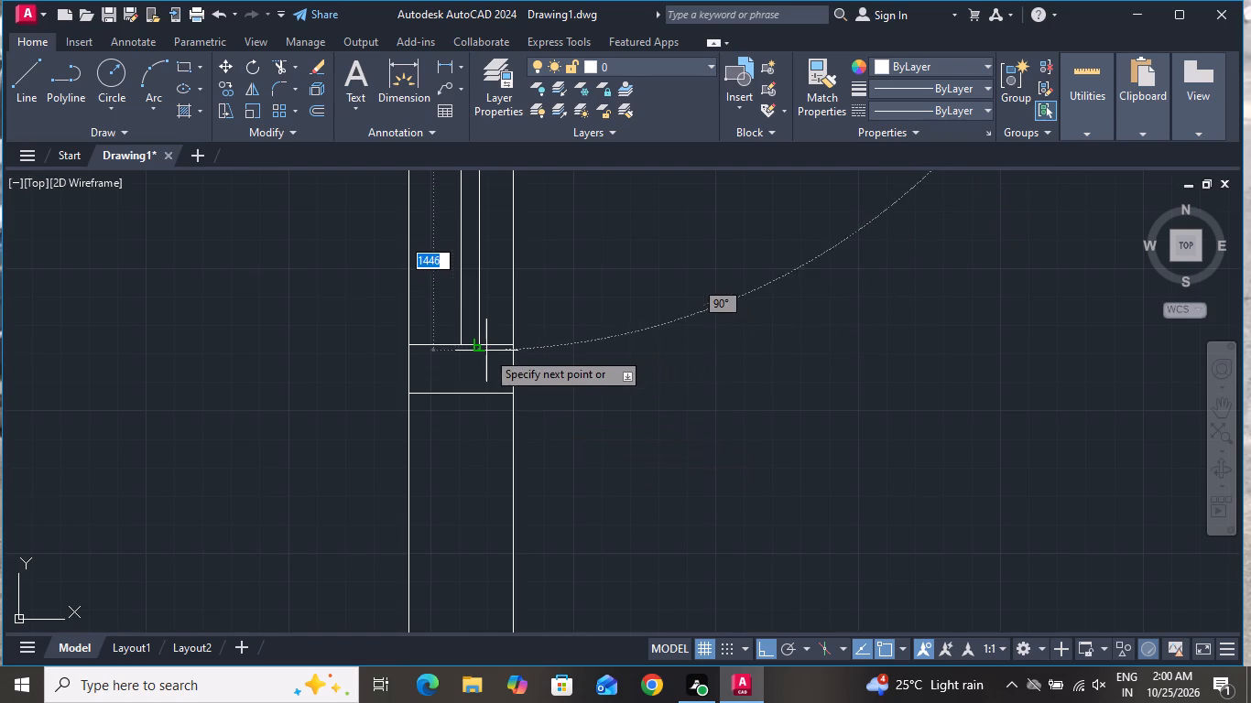
left_click(481, 339)
left_click(475, 348)
right_click(475, 348)
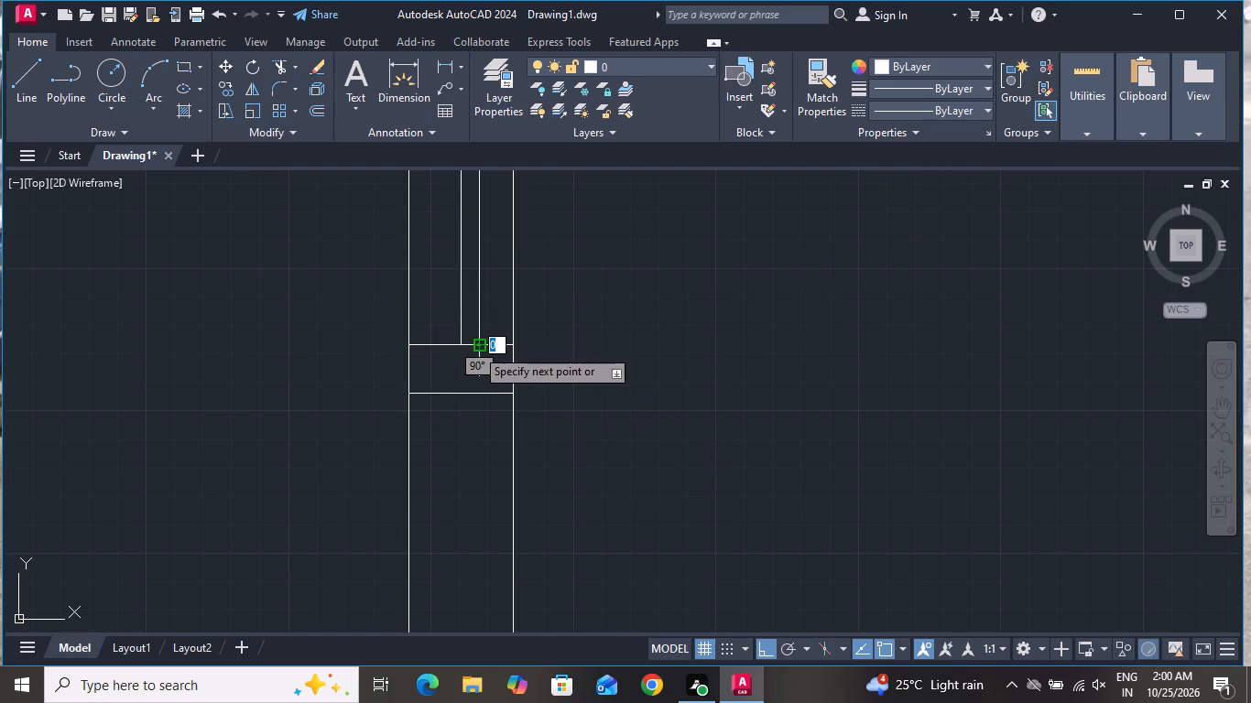
left_click(549, 379)
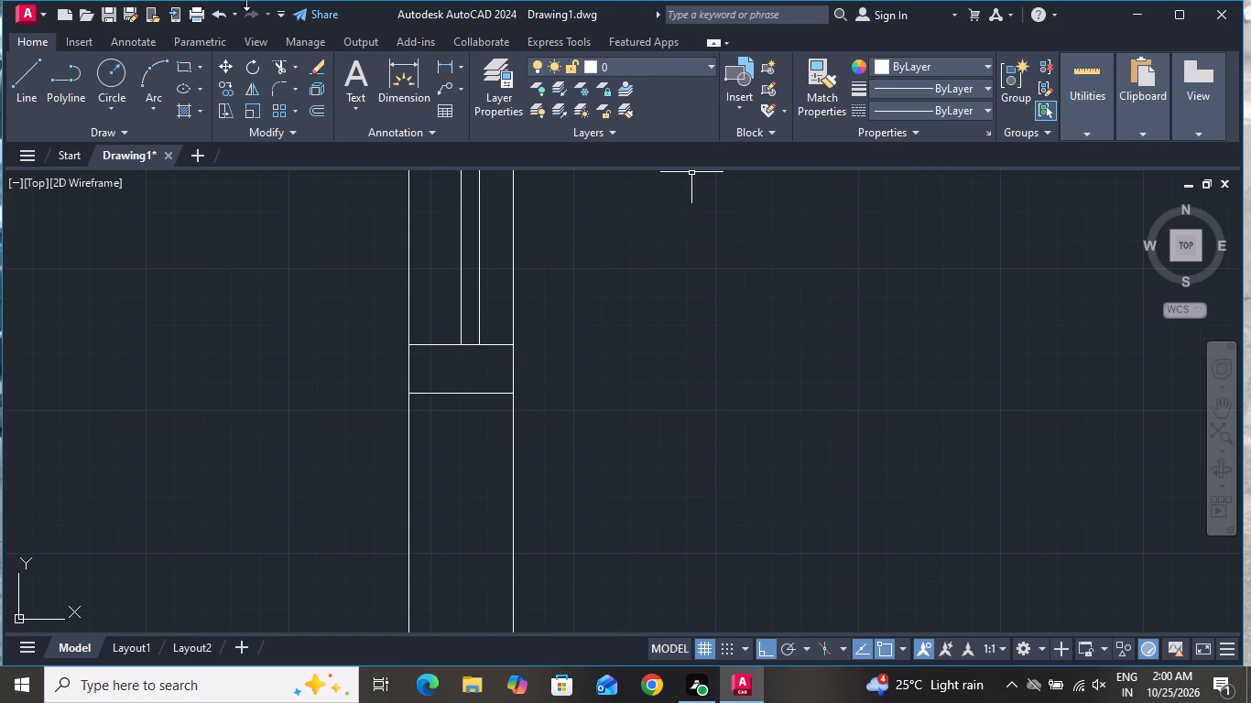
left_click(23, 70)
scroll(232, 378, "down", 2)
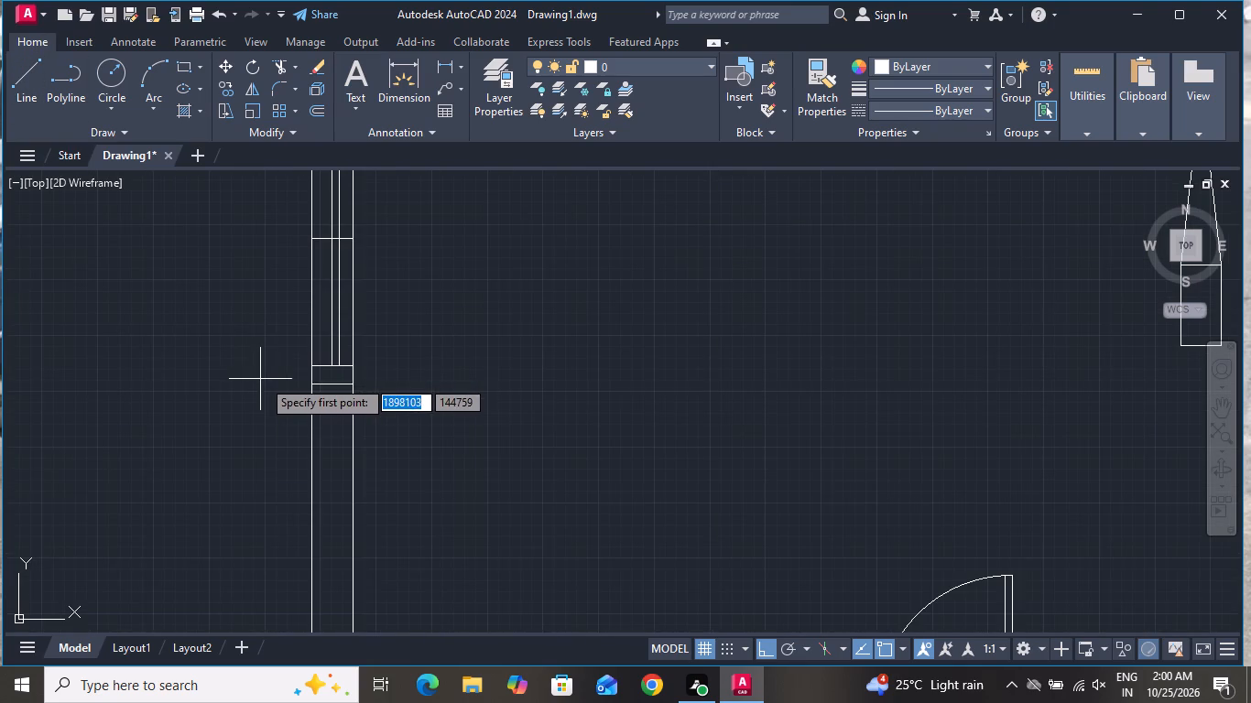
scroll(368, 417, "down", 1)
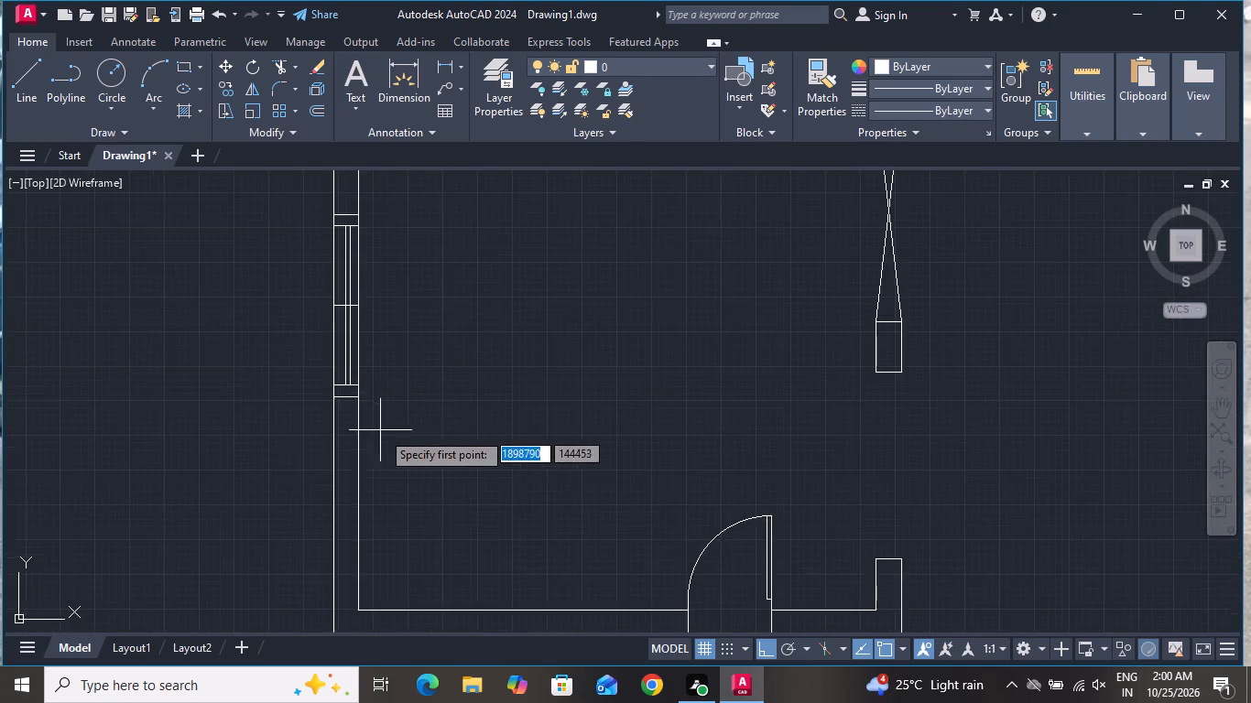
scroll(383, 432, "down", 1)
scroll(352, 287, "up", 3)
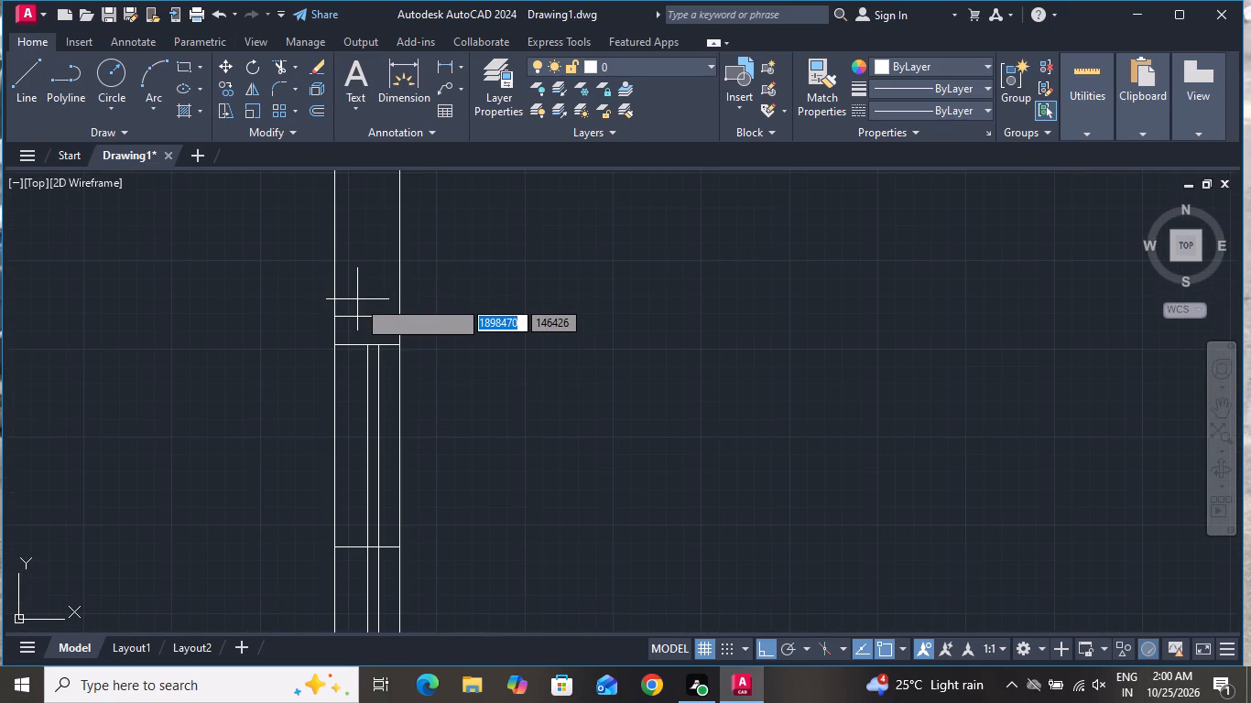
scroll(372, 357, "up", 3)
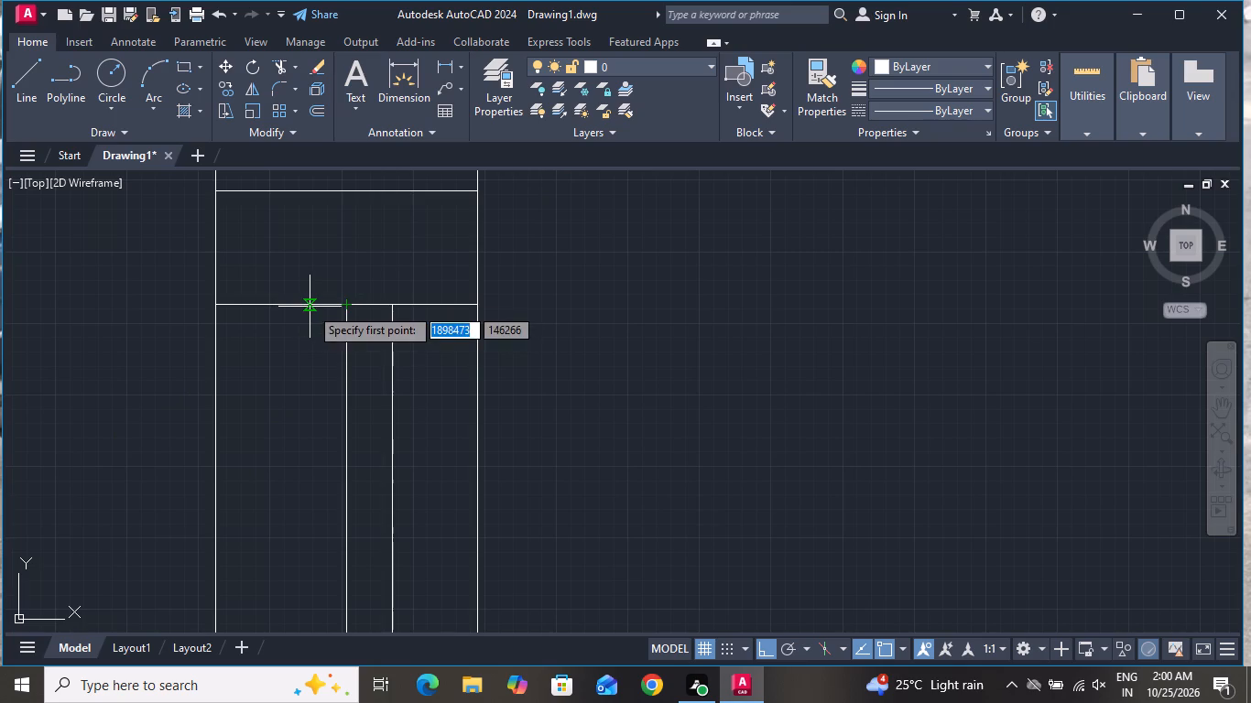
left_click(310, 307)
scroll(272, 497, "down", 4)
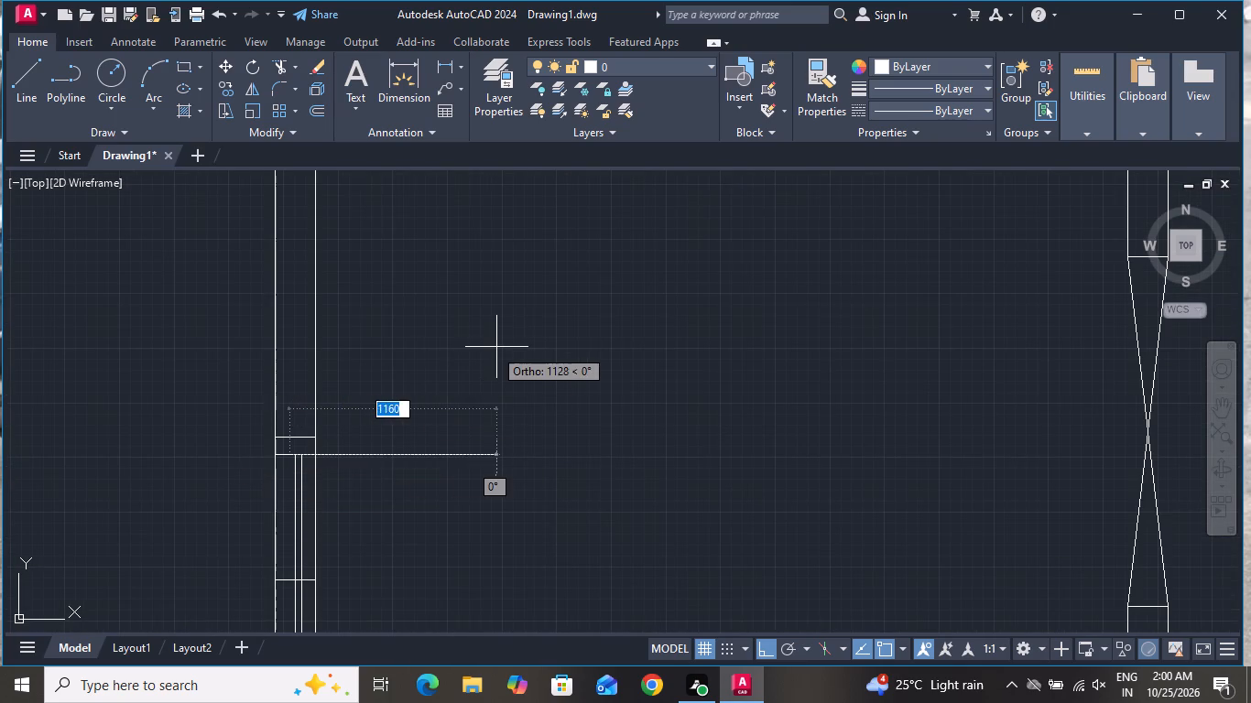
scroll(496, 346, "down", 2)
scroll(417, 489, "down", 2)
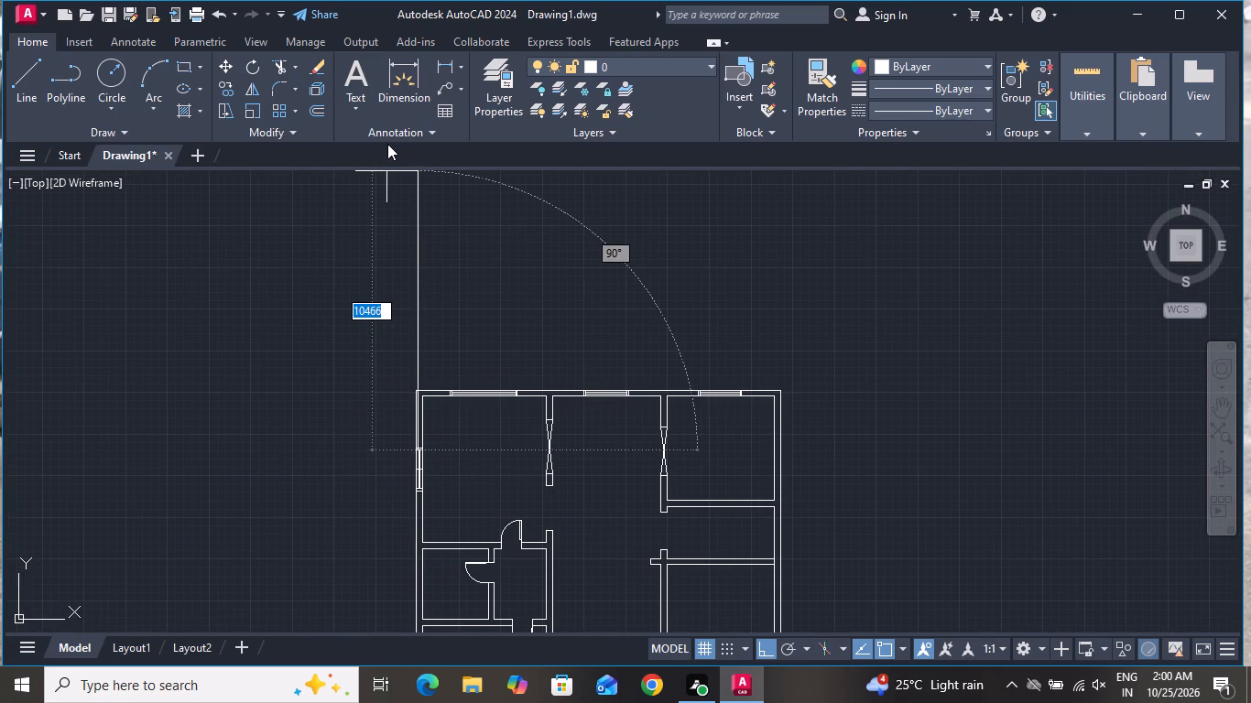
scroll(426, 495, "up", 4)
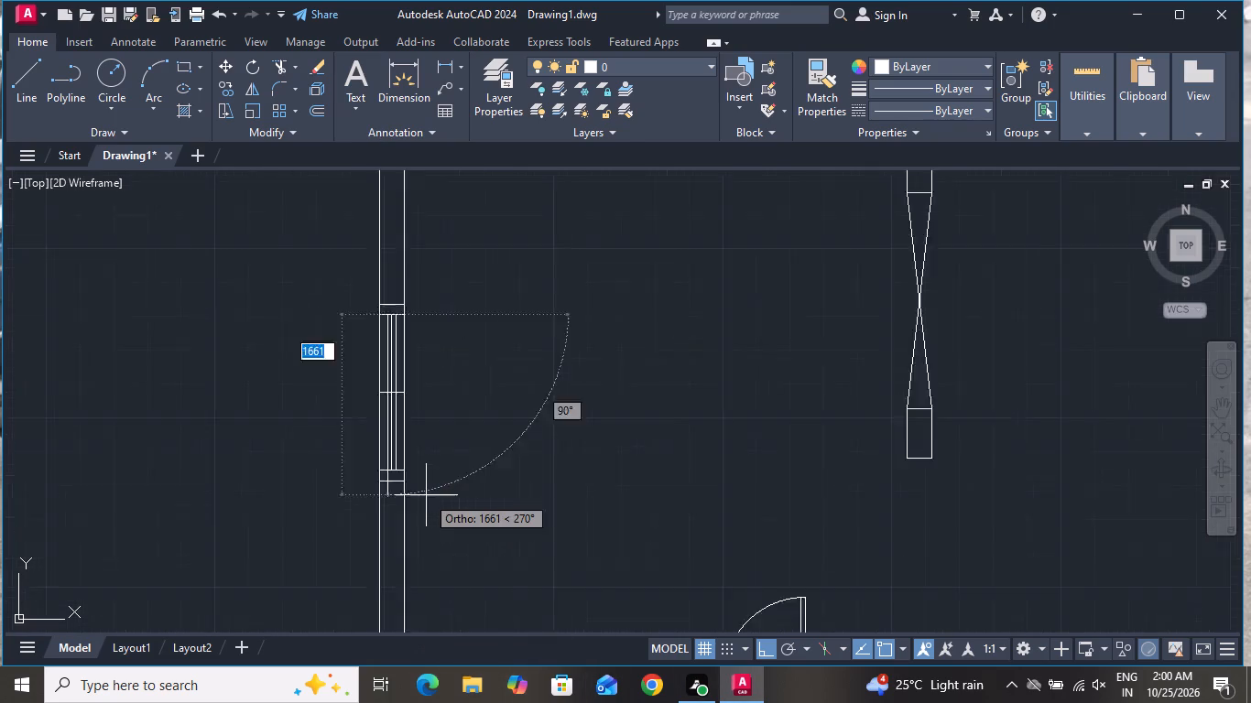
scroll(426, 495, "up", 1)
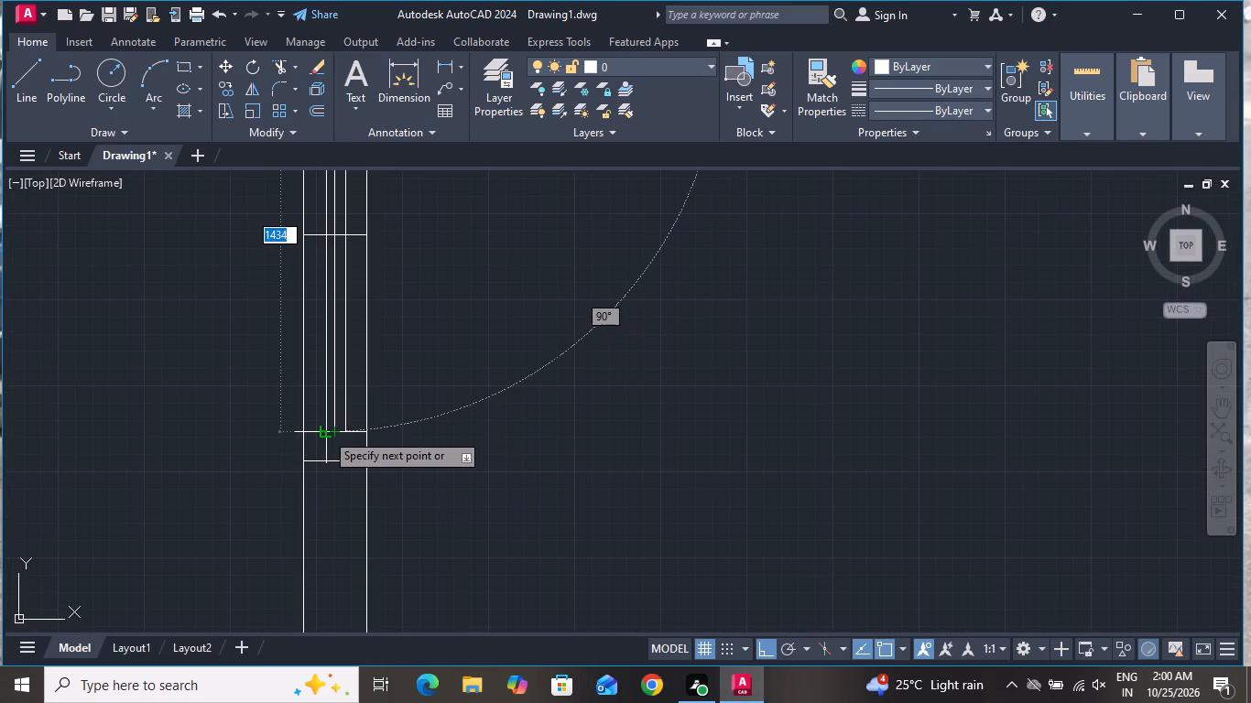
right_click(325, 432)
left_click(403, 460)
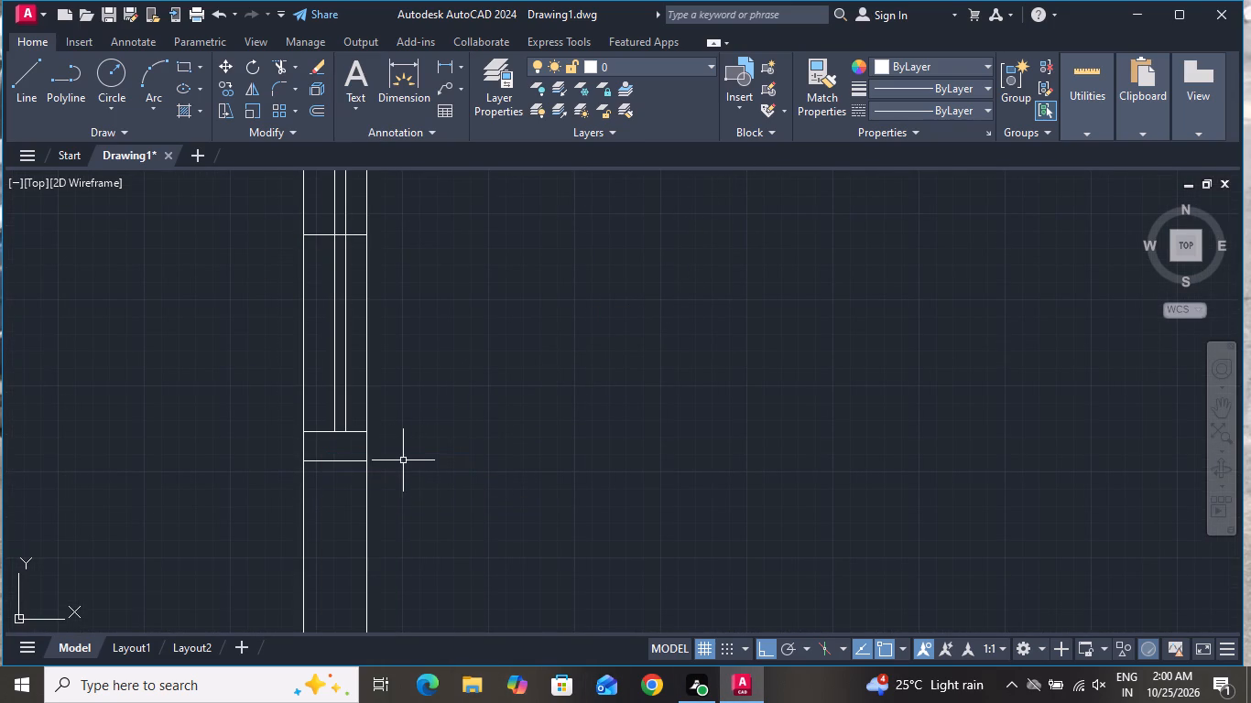
Draw a vertical line about 1434 mm long west of the west wall window's centre line, between the two inner cross lines.
left_click(45, 81)
left_click(26, 78)
scroll(188, 430, "down", 2)
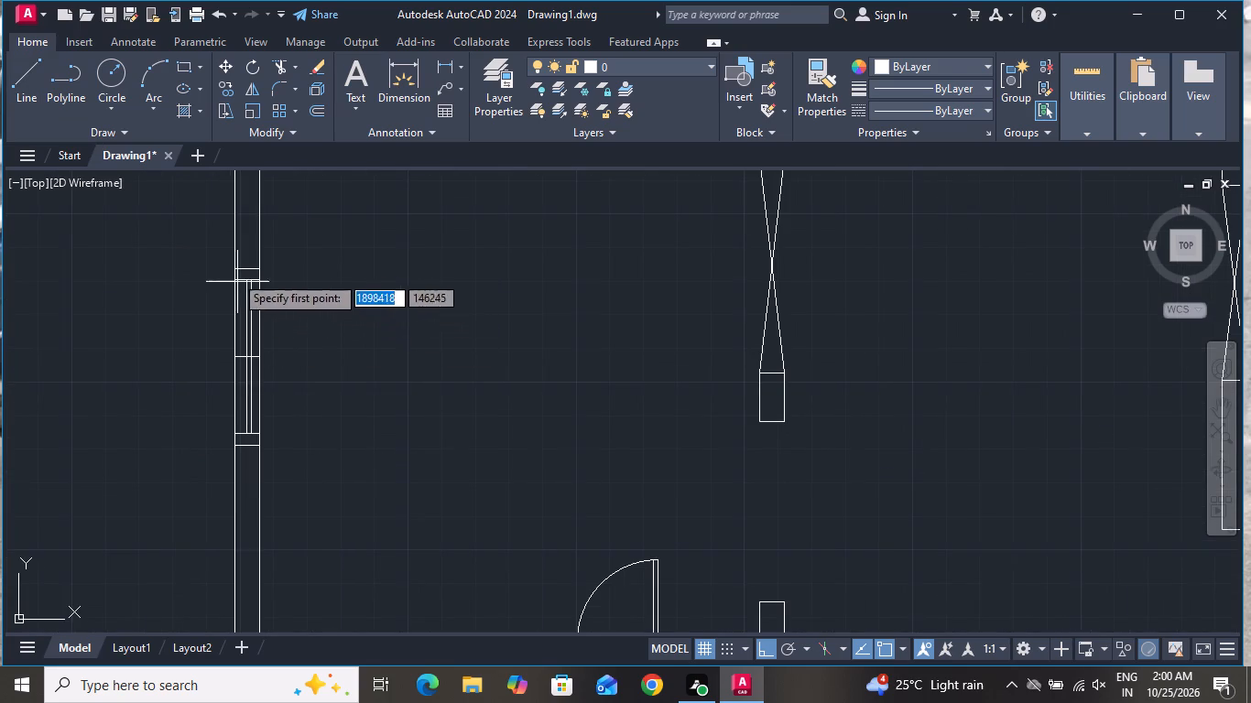
scroll(232, 268, "up", 3)
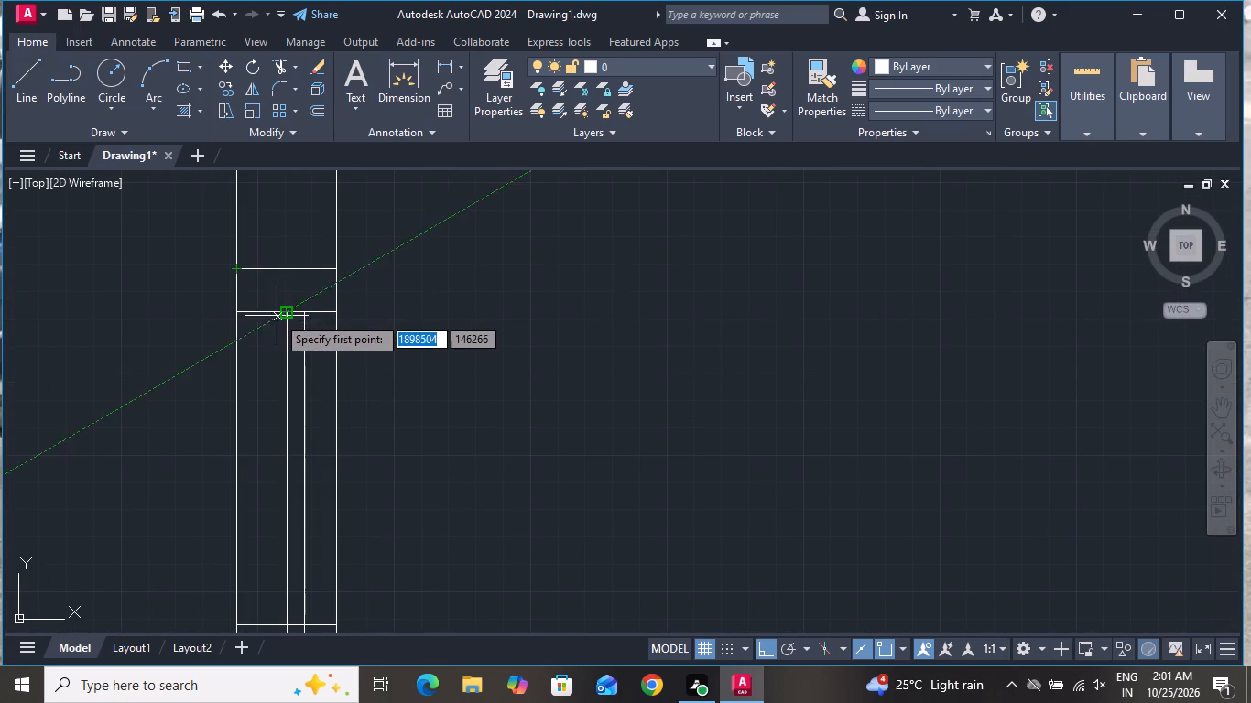
scroll(260, 307, "up", 4)
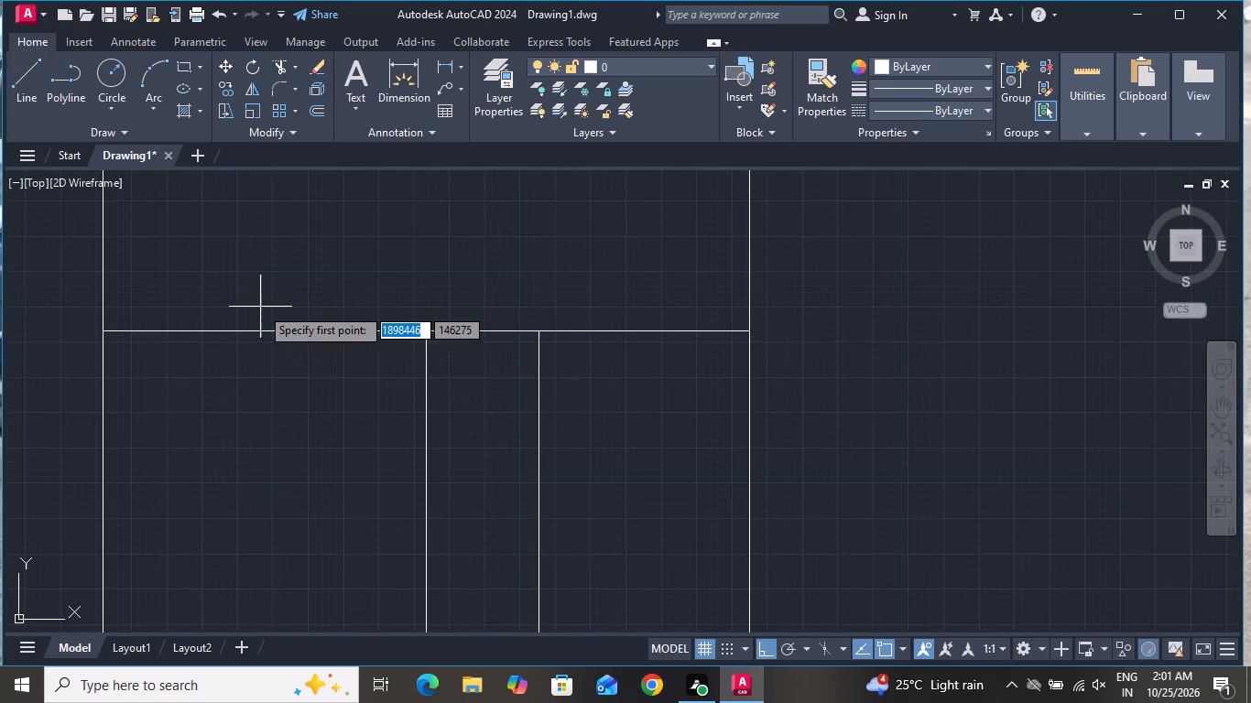
left_click(308, 331)
scroll(298, 472, "down", 4)
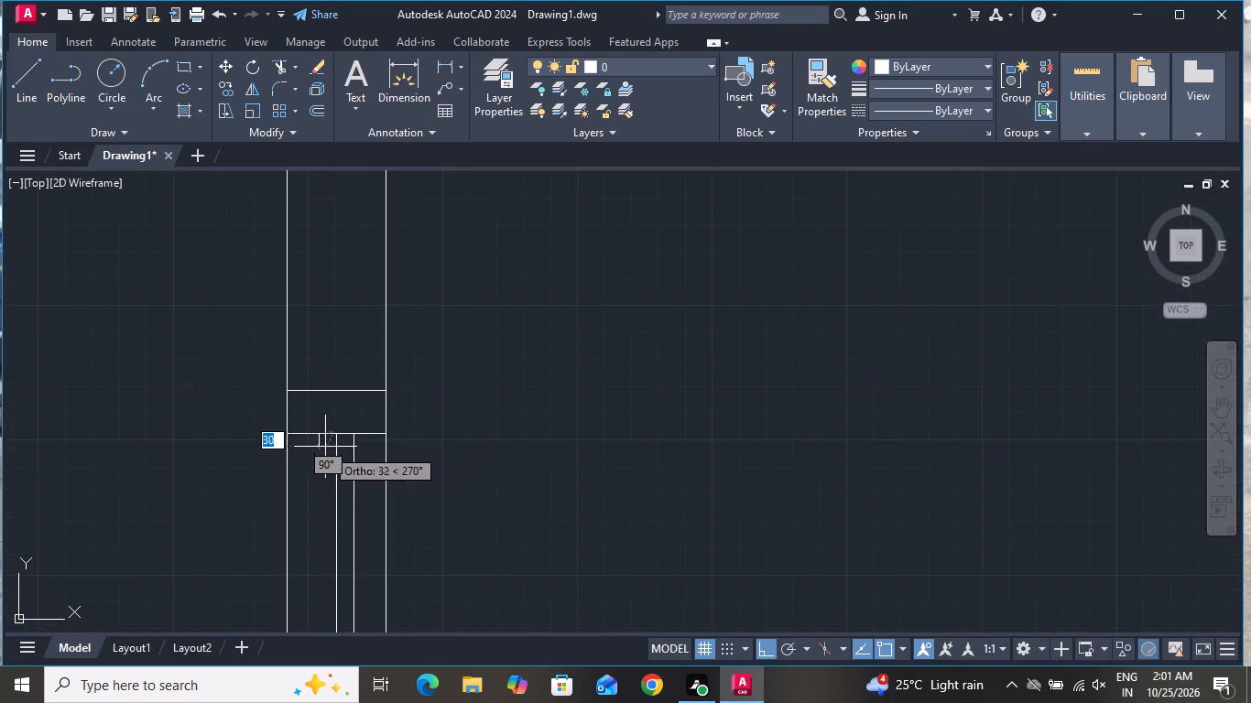
scroll(333, 526, "down", 3)
scroll(325, 603, "up", 3)
scroll(333, 504, "down", 3)
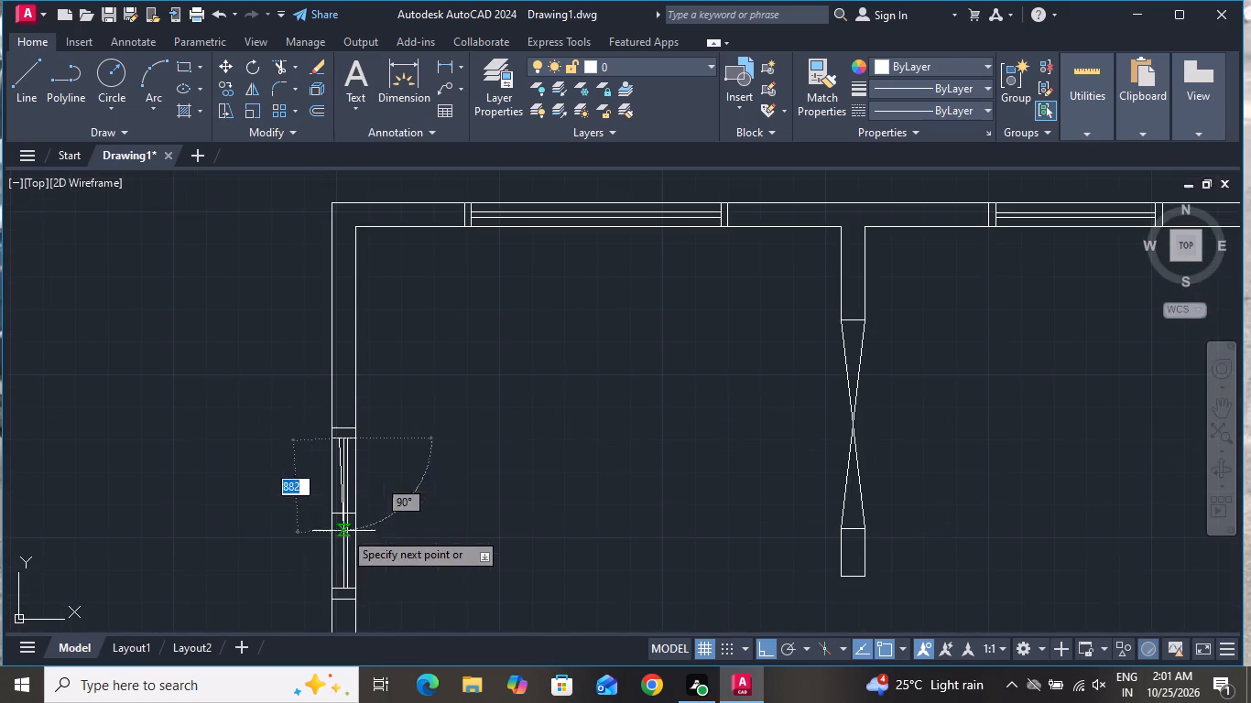
scroll(327, 601, "up", 5)
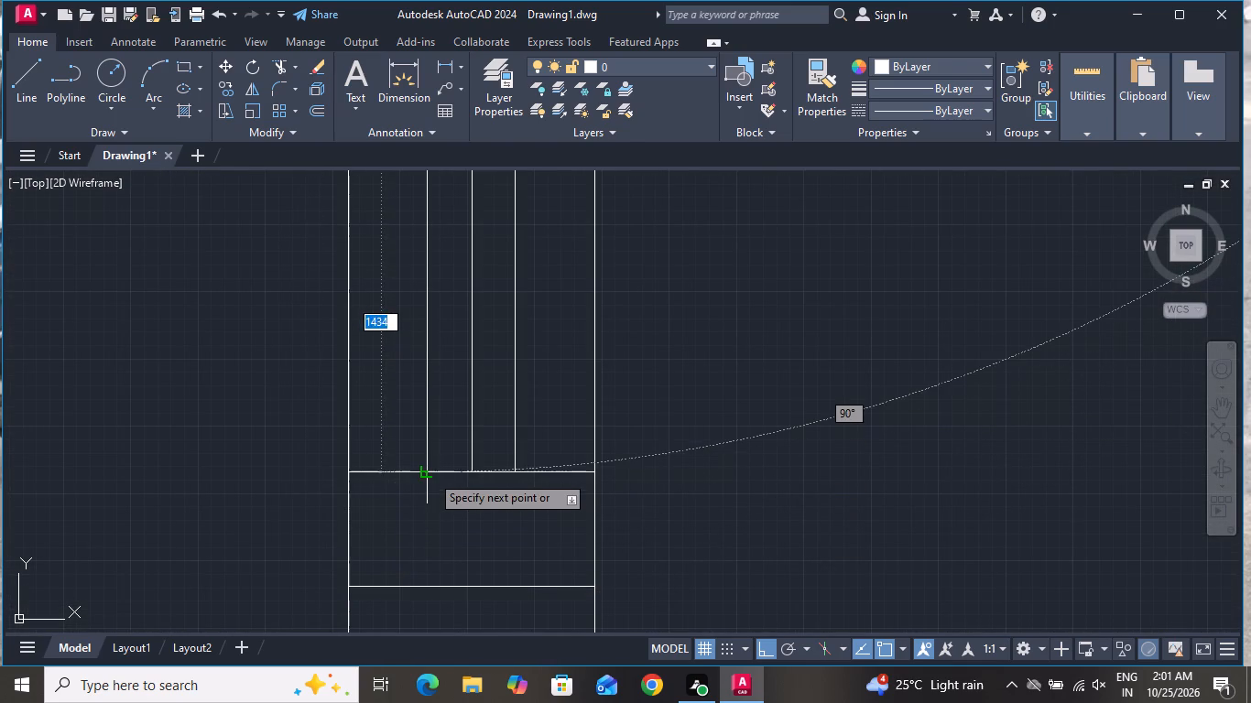
left_click(428, 471)
right_click(428, 471)
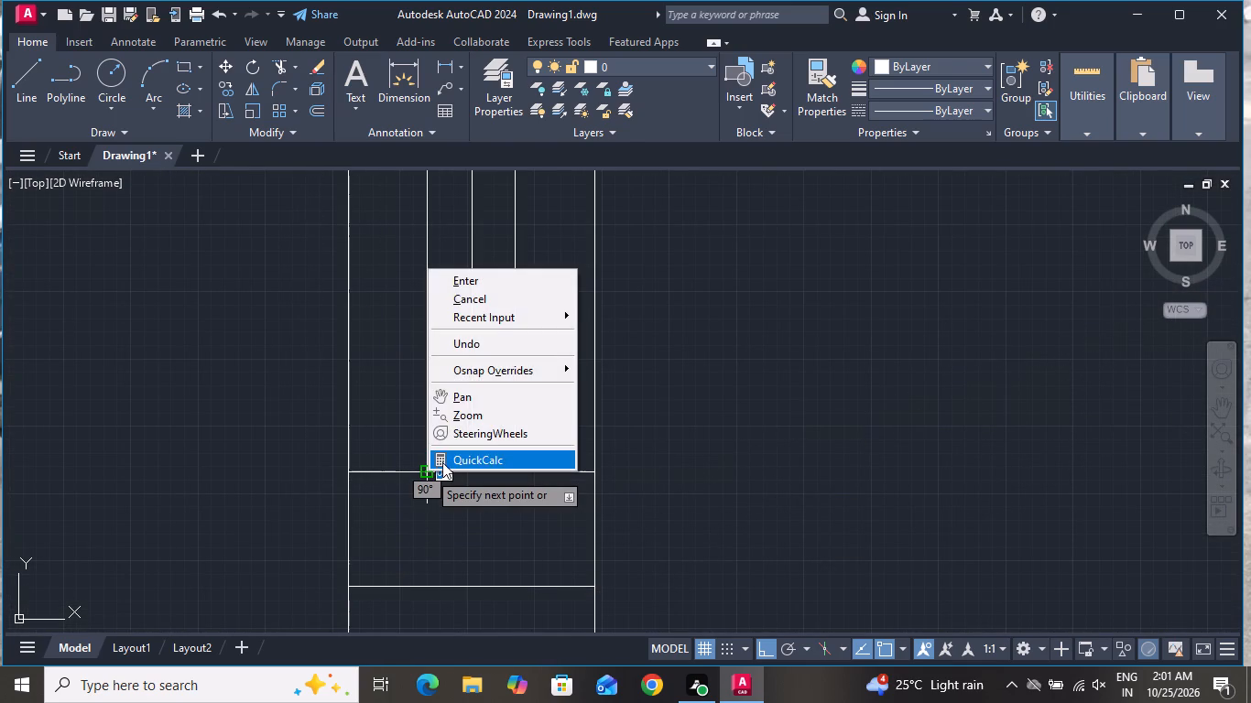
left_click(467, 292)
Delete the vertical centre line and the midpoint cross line from the west wall window.
scroll(448, 494, "down", 3)
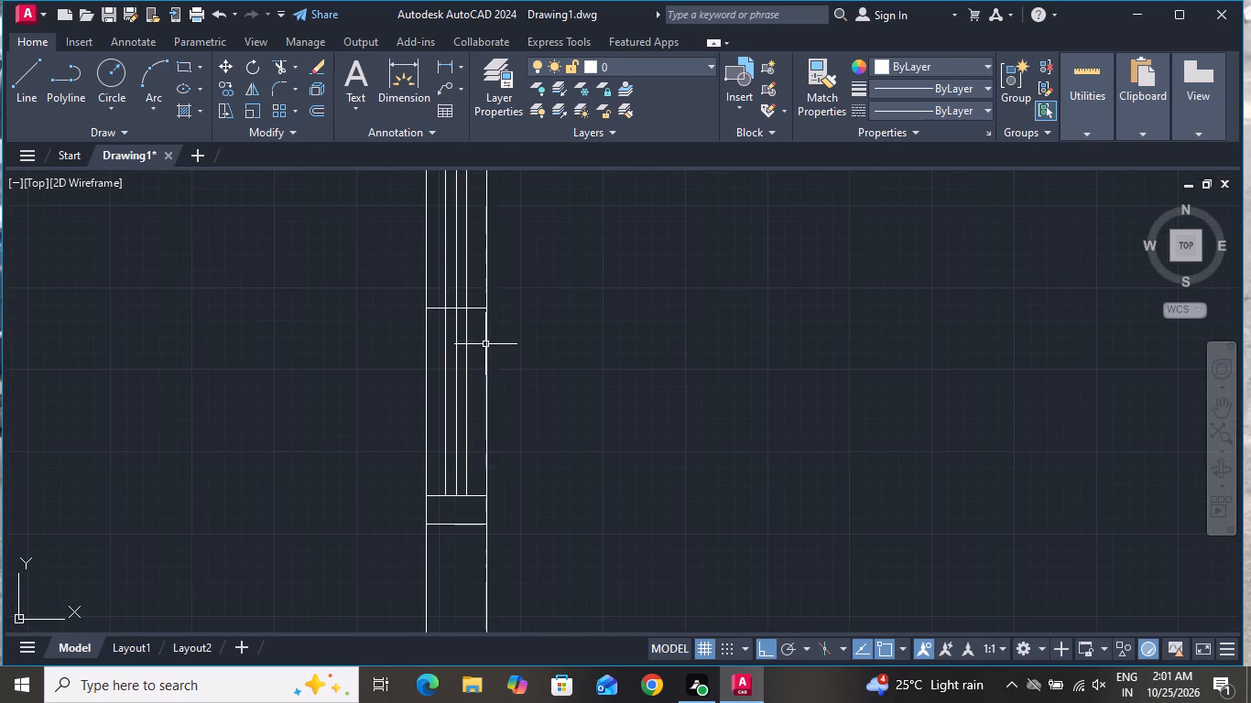
scroll(471, 276, "up", 4)
left_click(379, 430)
left_click(325, 559)
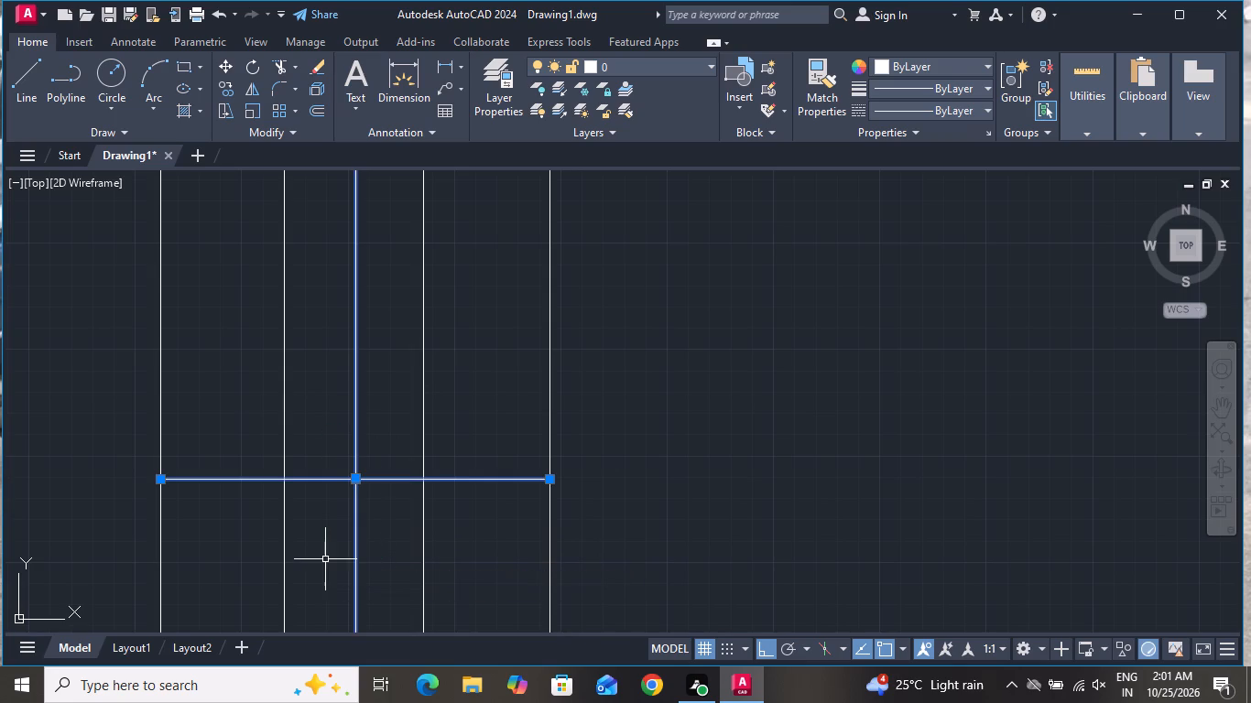
key("Delete")
Draw a horizontal cross line through the west wall's thickness at the midpoint of the small western room with the door.
scroll(416, 524, "down", 3)
scroll(572, 454, "down", 1)
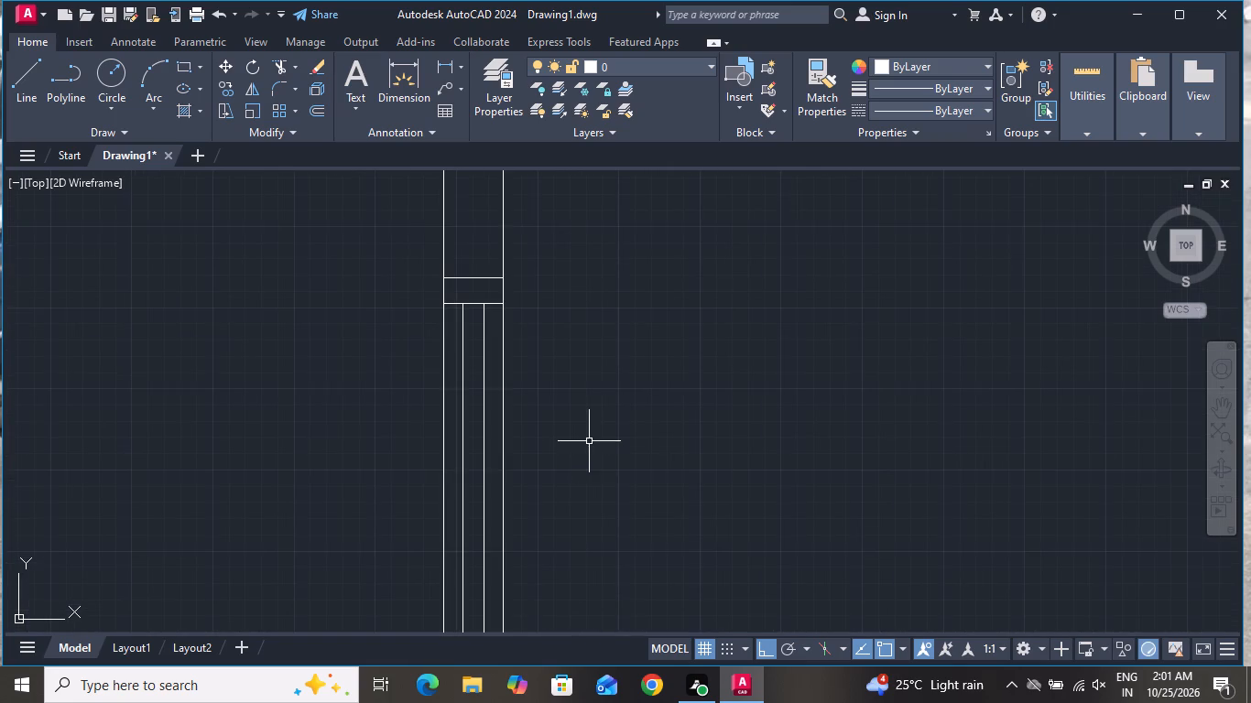
scroll(589, 441, "down", 1)
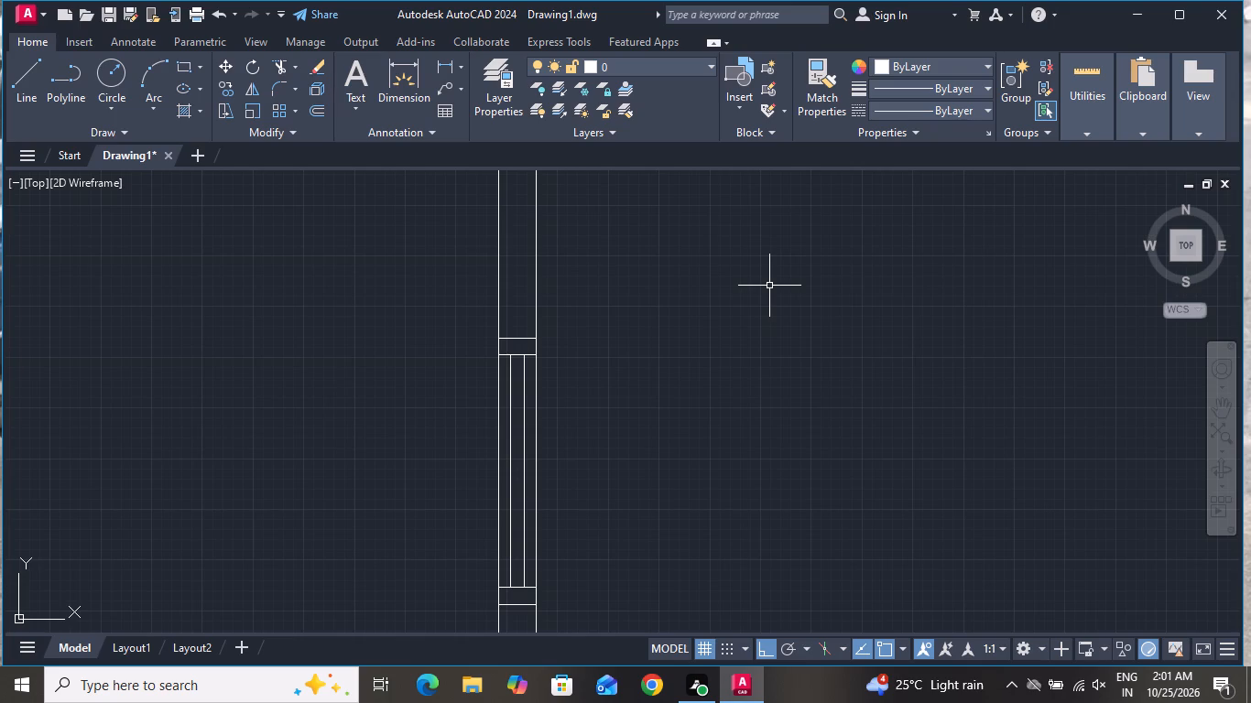
scroll(828, 269, "down", 4)
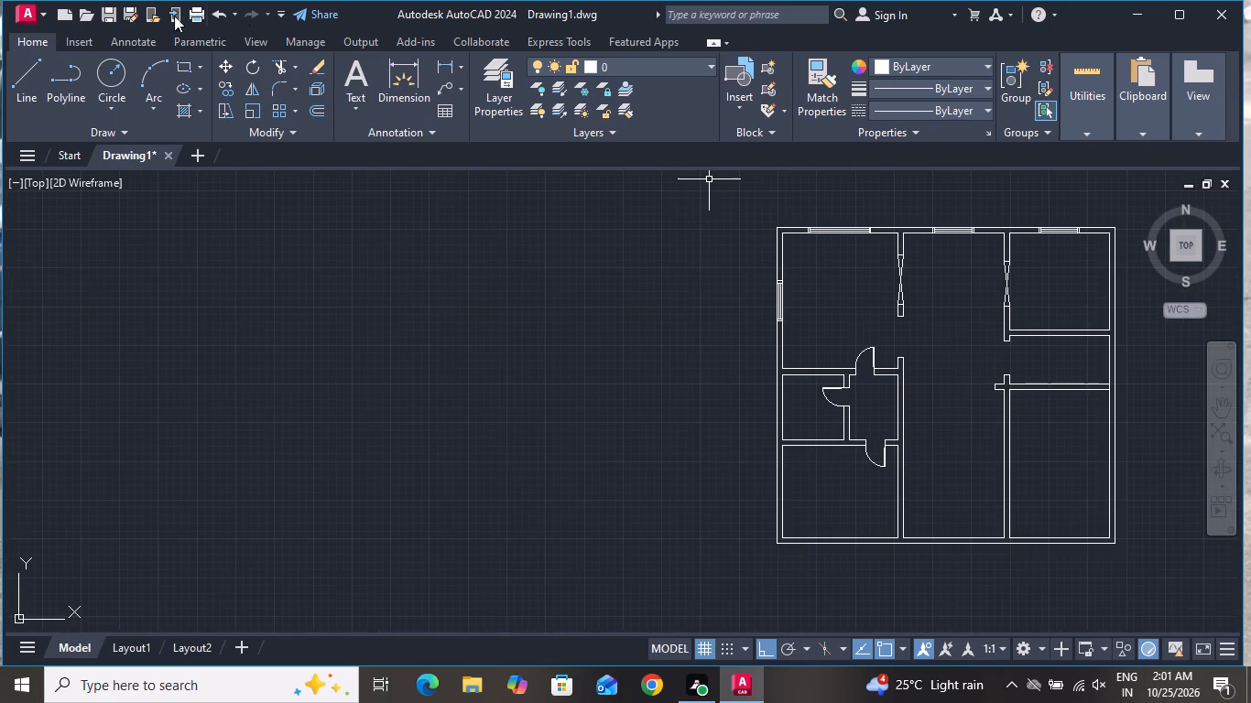
left_click(27, 77)
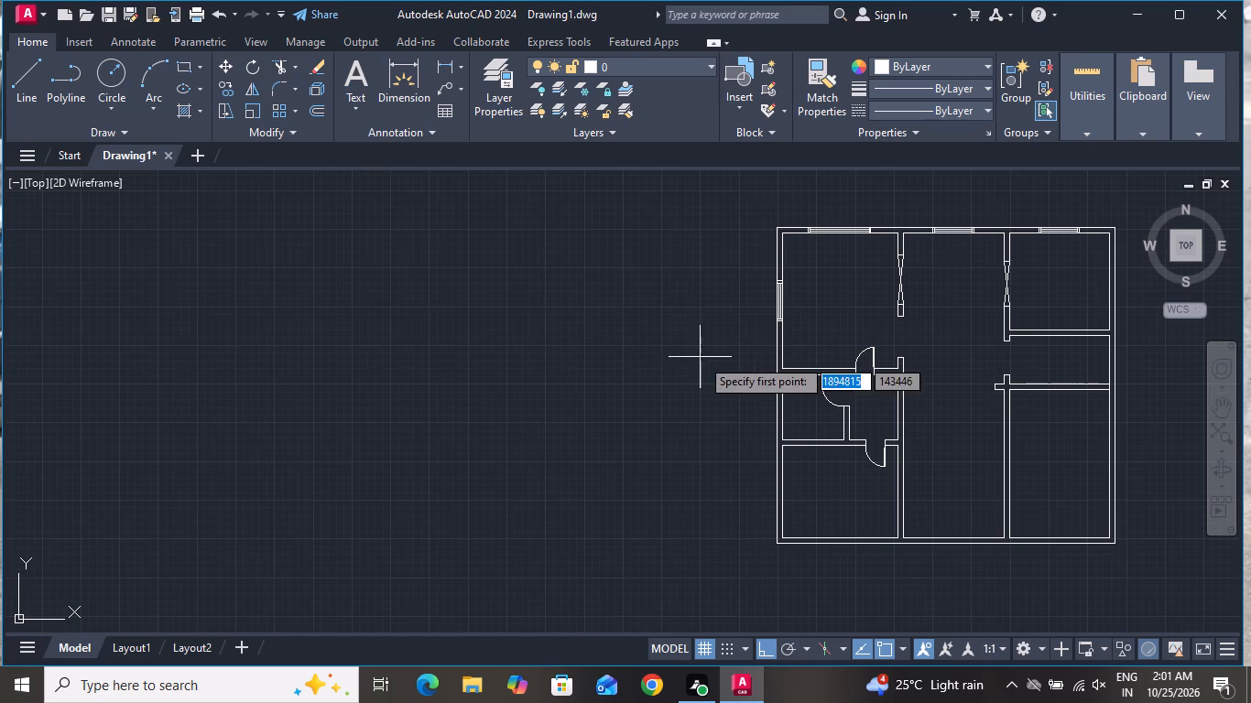
scroll(814, 408, "up", 3)
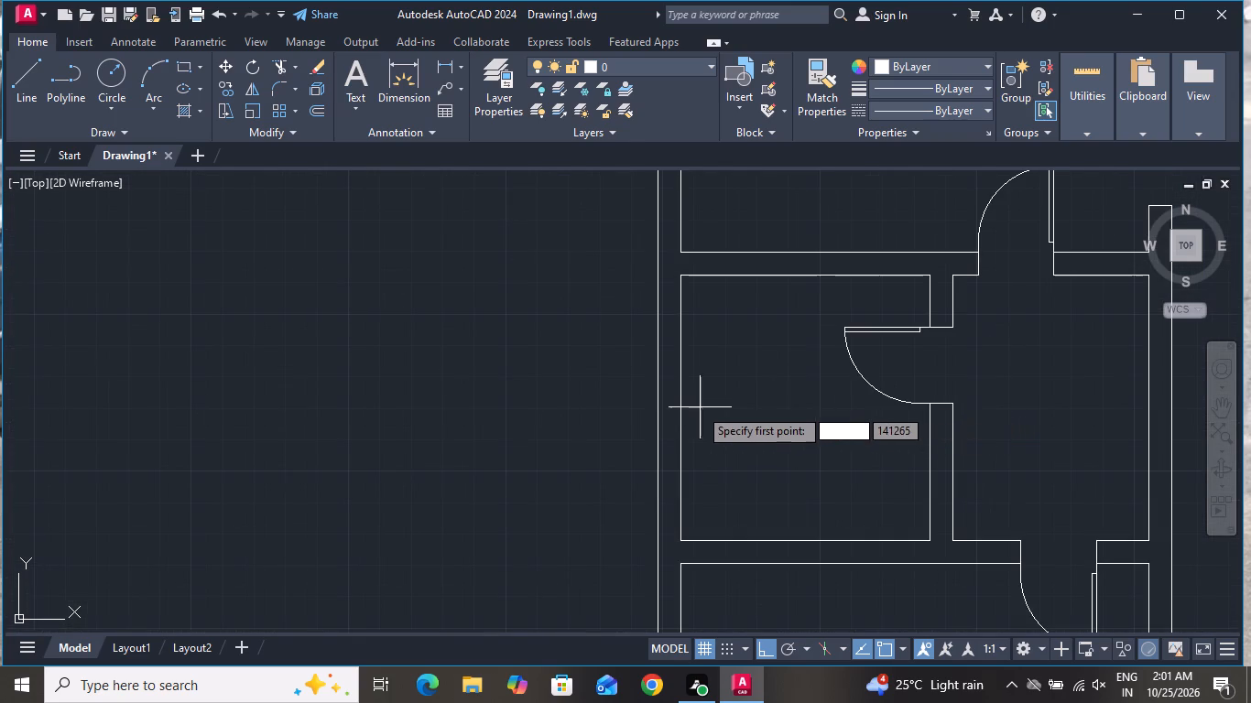
left_click(676, 408)
left_click(659, 410)
right_click(658, 408)
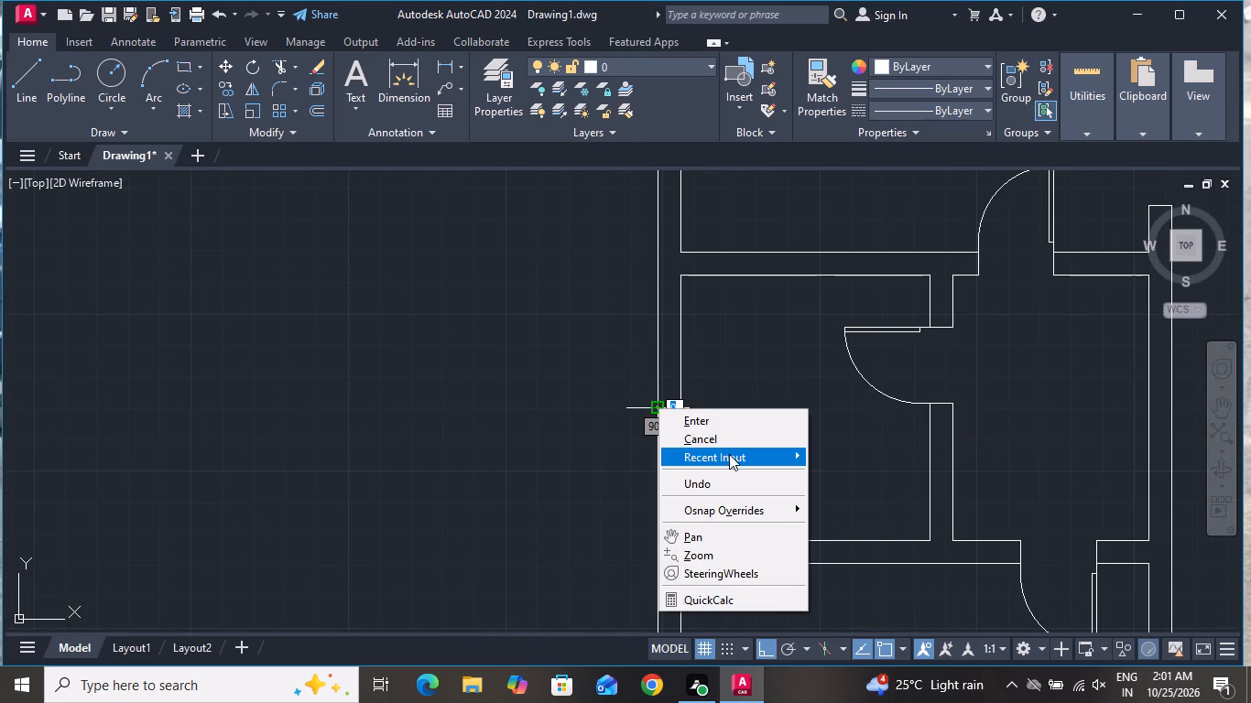
left_click(712, 434)
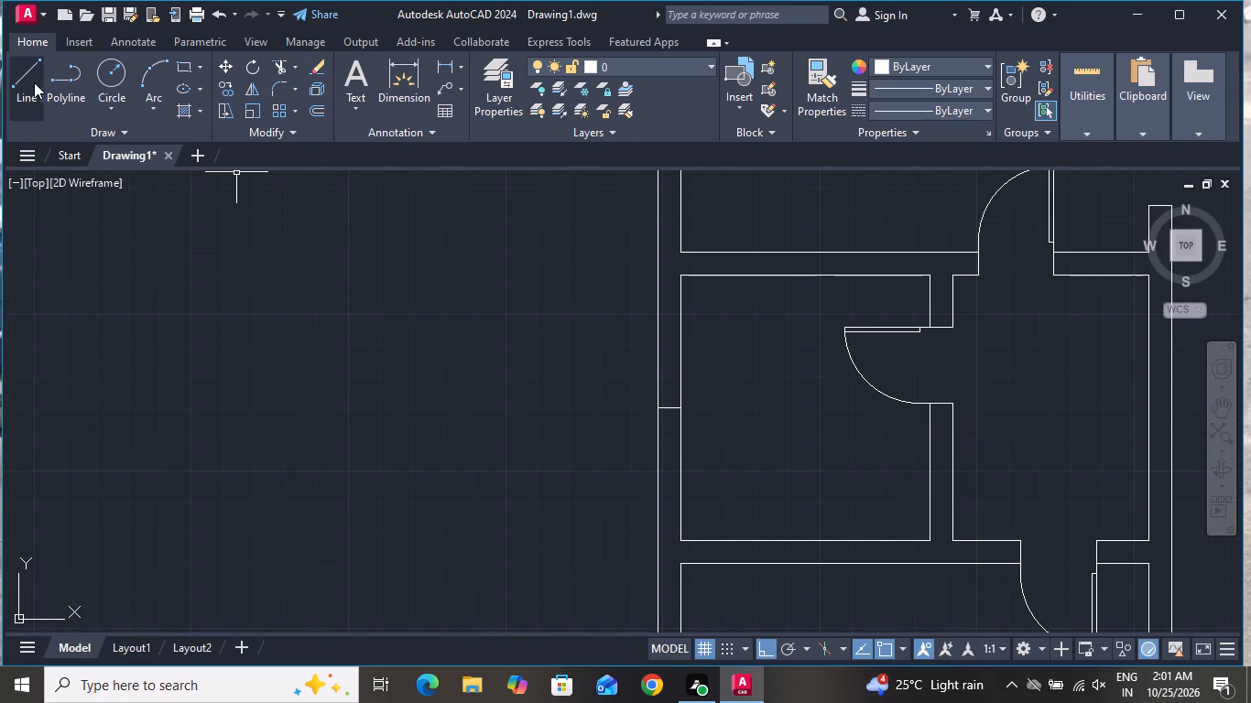
Draw a second horizontal cross line through the west wall, about 500 mm north of the small room's midpoint cross line.
left_click(27, 82)
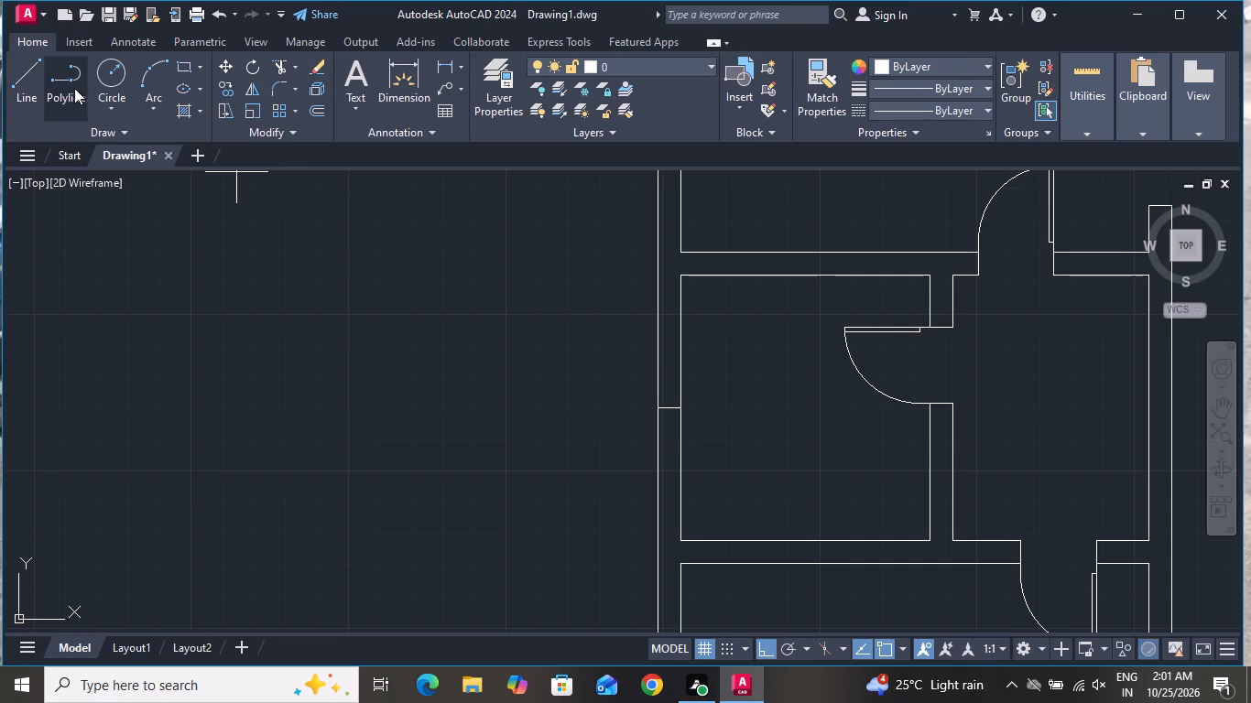
left_click(680, 358)
left_click(659, 357)
right_click(659, 357)
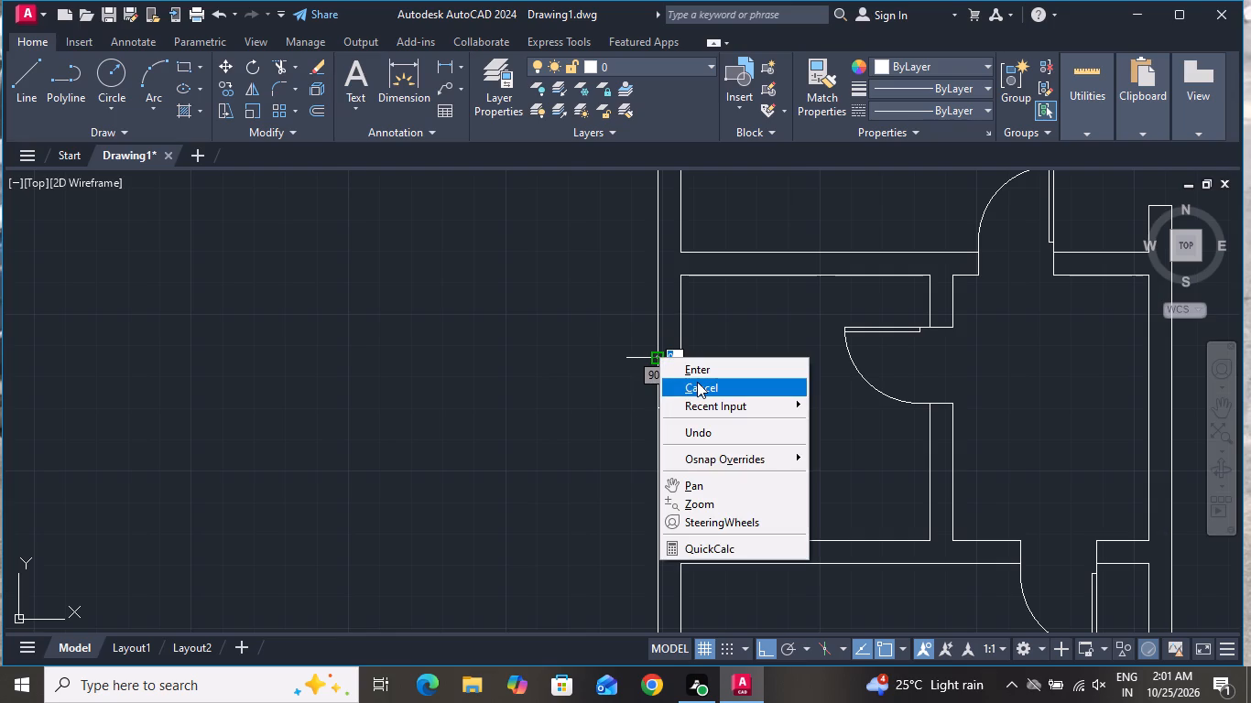
left_click(696, 388)
Draw a third horizontal cross line through the west wall, about 370 mm south of the small room's midpoint cross line.
left_click(29, 86)
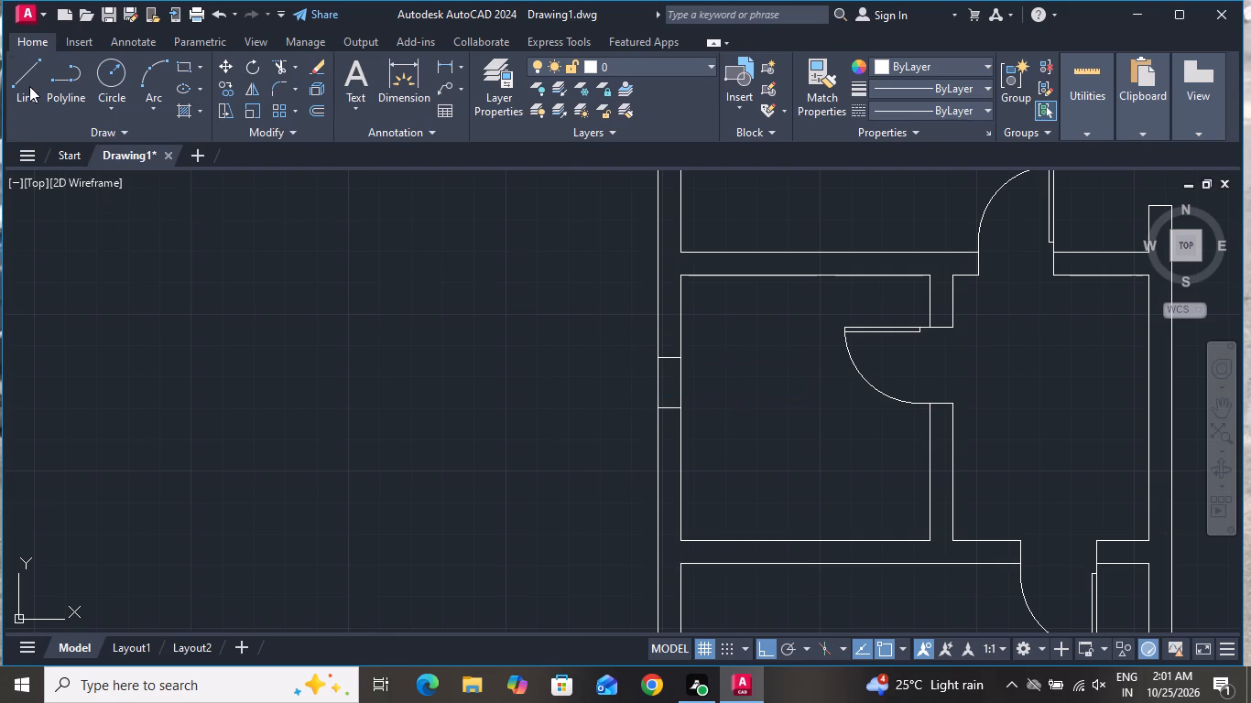
left_click(659, 446)
left_click(680, 451)
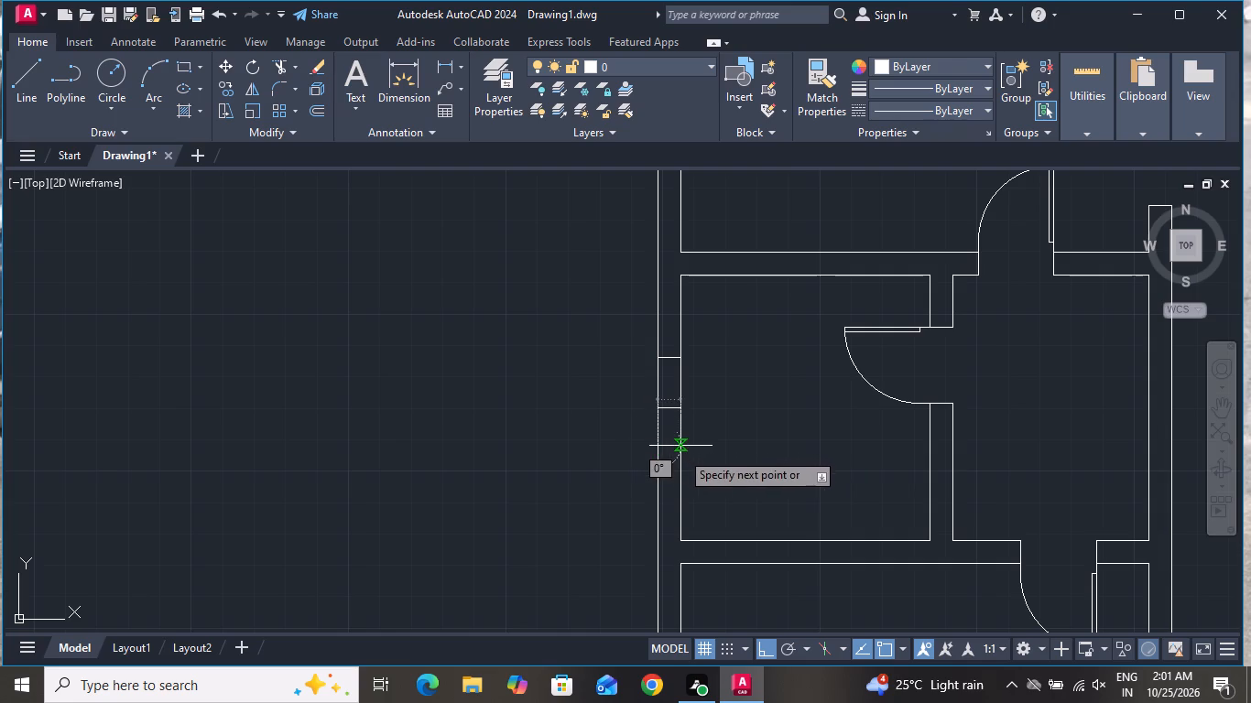
right_click(680, 451)
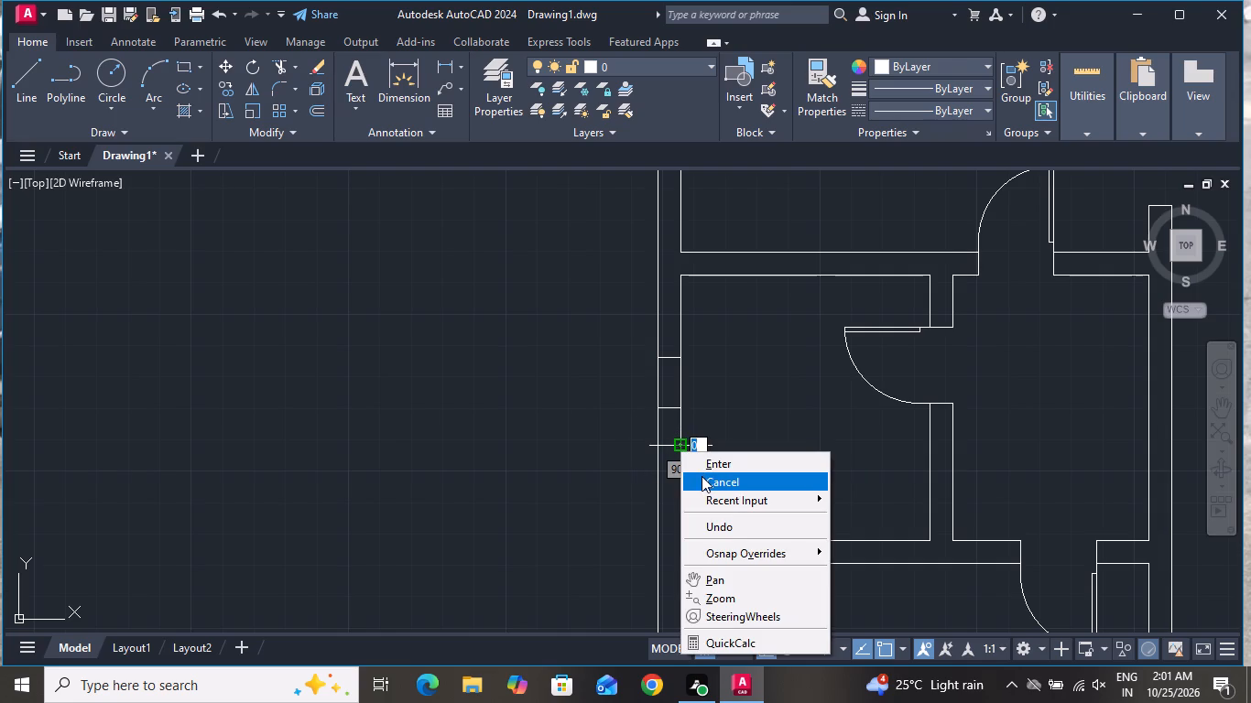
left_click(702, 489)
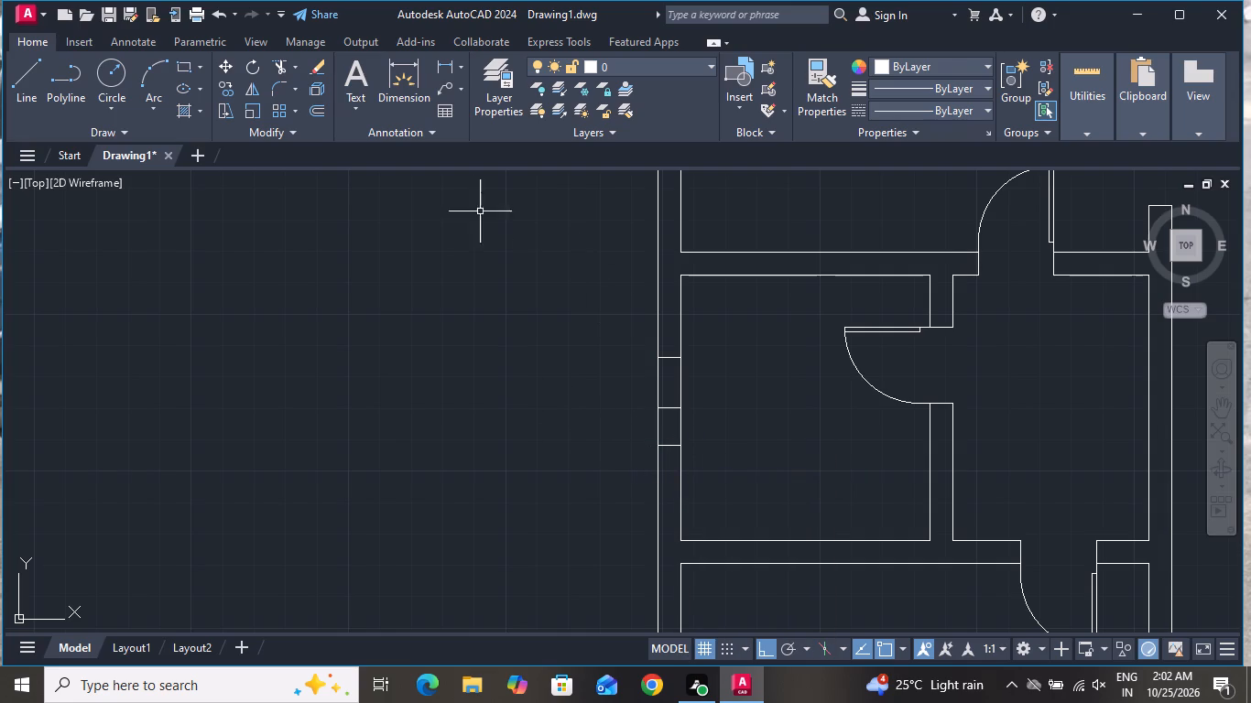
Draw an outer cross line through the west wall about 75 mm north of the small room window's northern cross line.
left_click(25, 78)
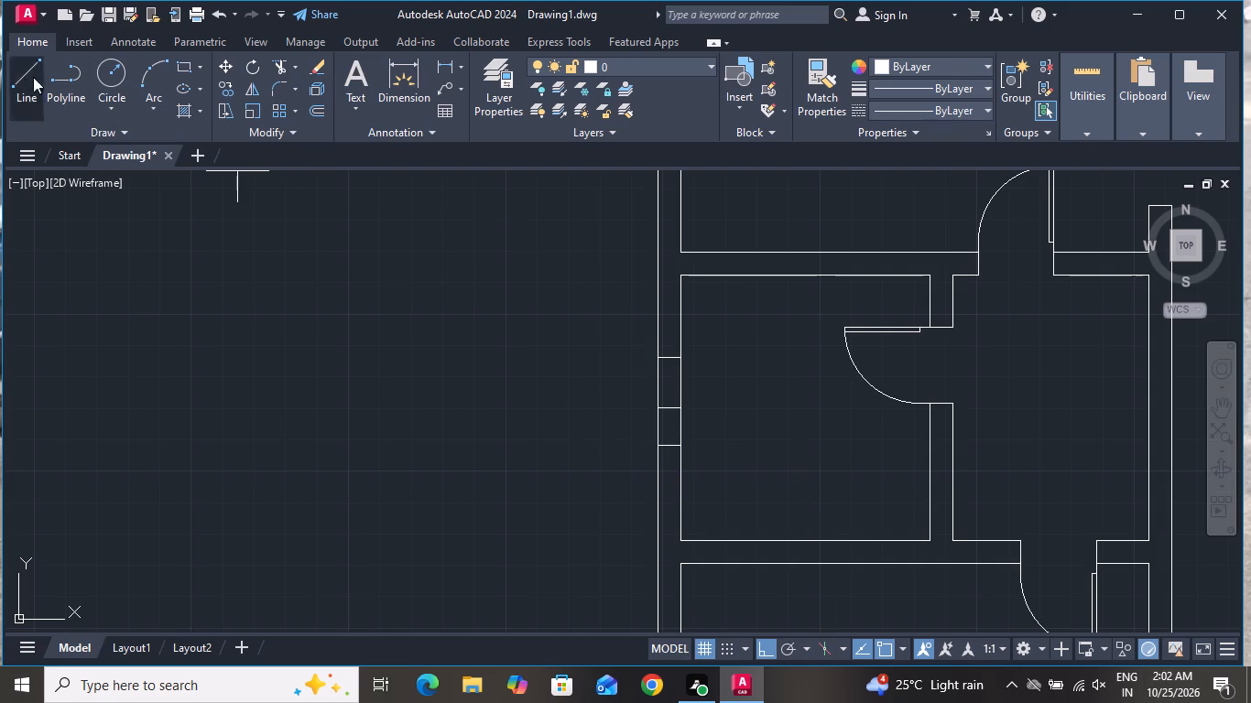
scroll(631, 343, "up", 3)
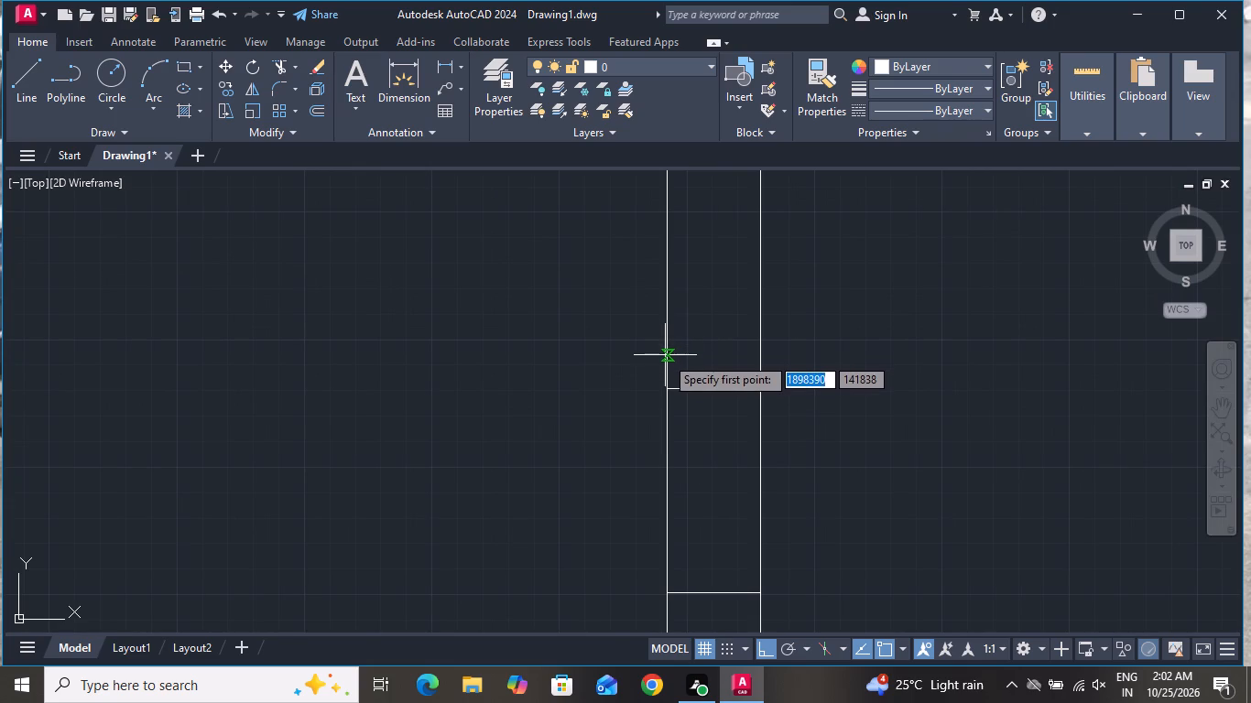
left_click(669, 359)
left_click(759, 357)
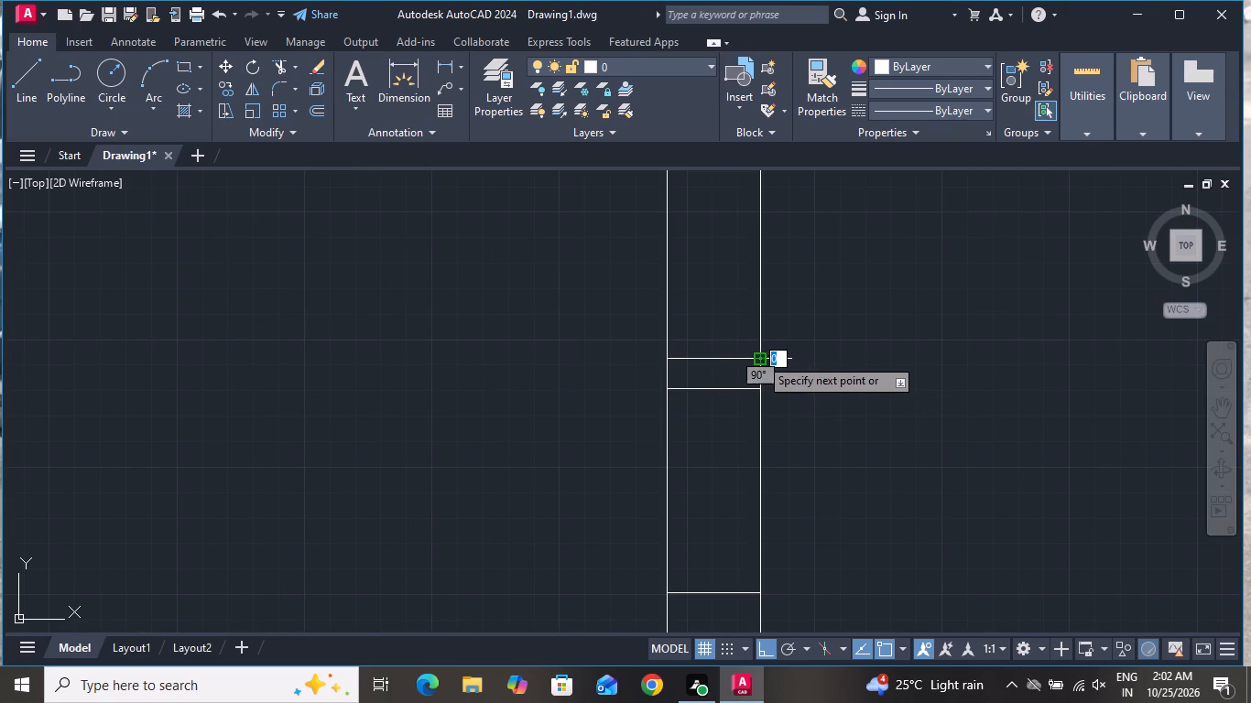
right_click(767, 362)
left_click(781, 382)
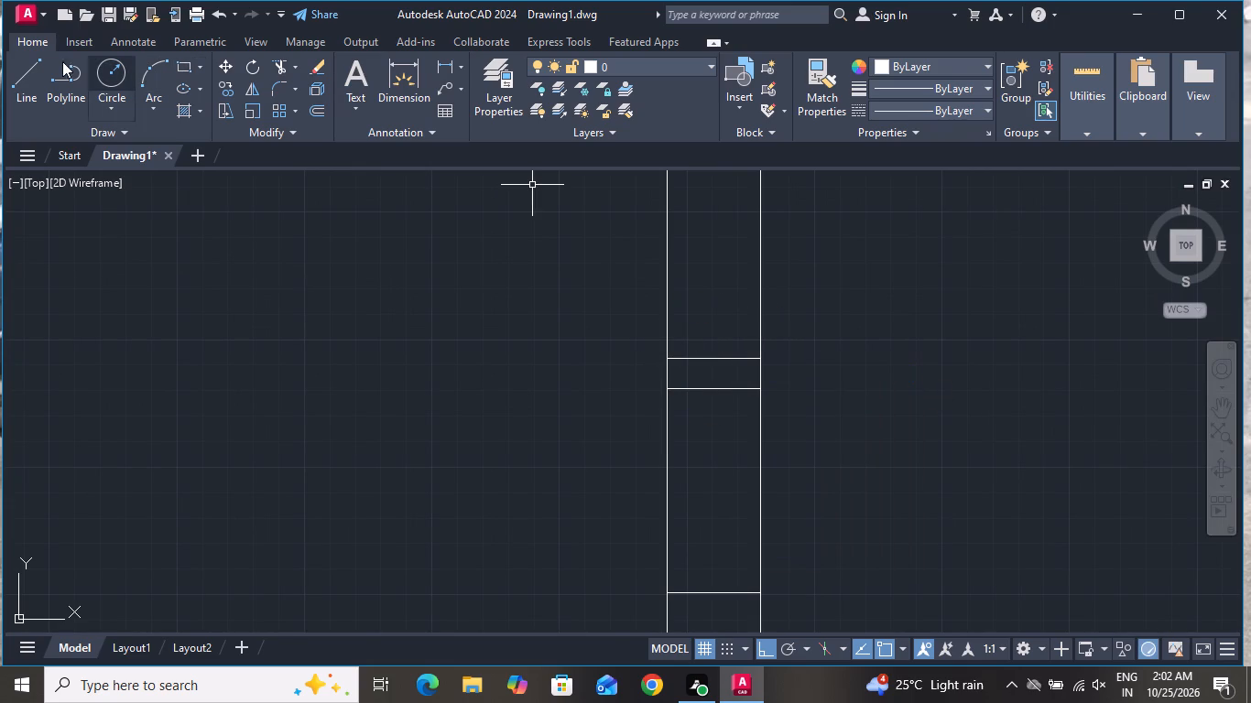
Draw an outer cross line through the west wall about 70 mm south of the small room window's southern cross line.
left_click(36, 59)
scroll(357, 168, "down", 1)
scroll(422, 217, "down", 1)
scroll(613, 384, "down", 1)
scroll(609, 539, "up", 2)
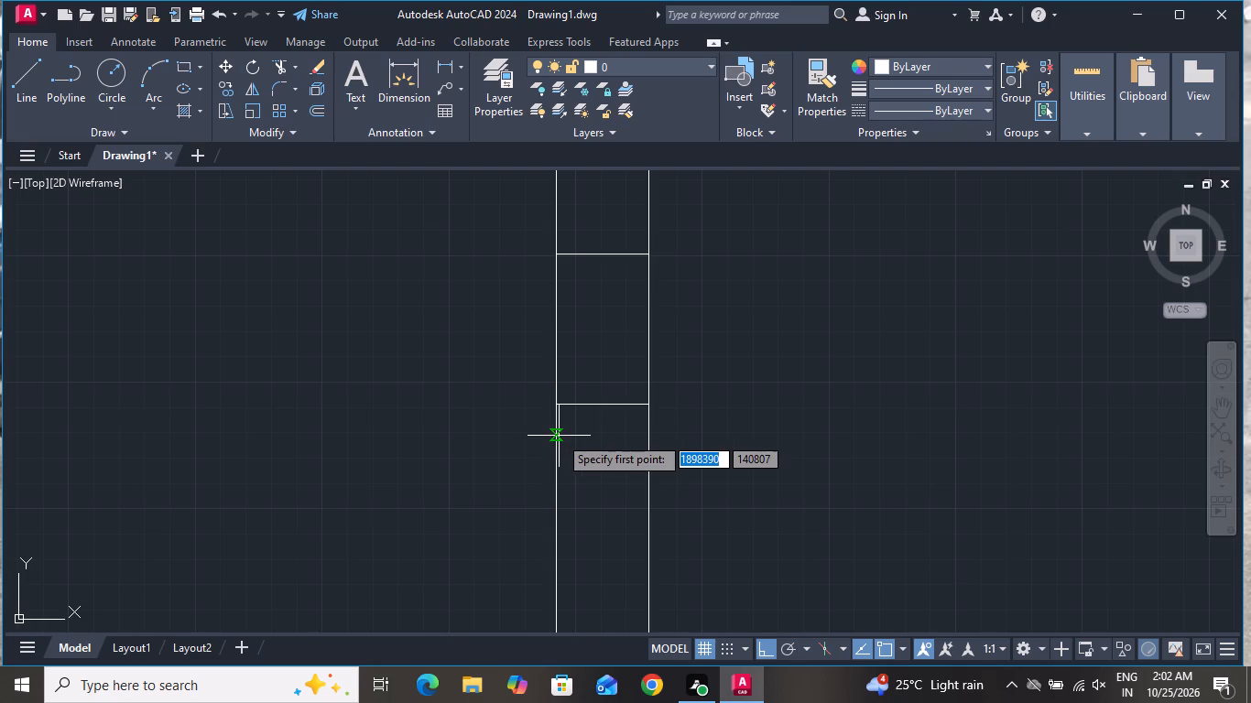
left_click(559, 431)
left_click(647, 432)
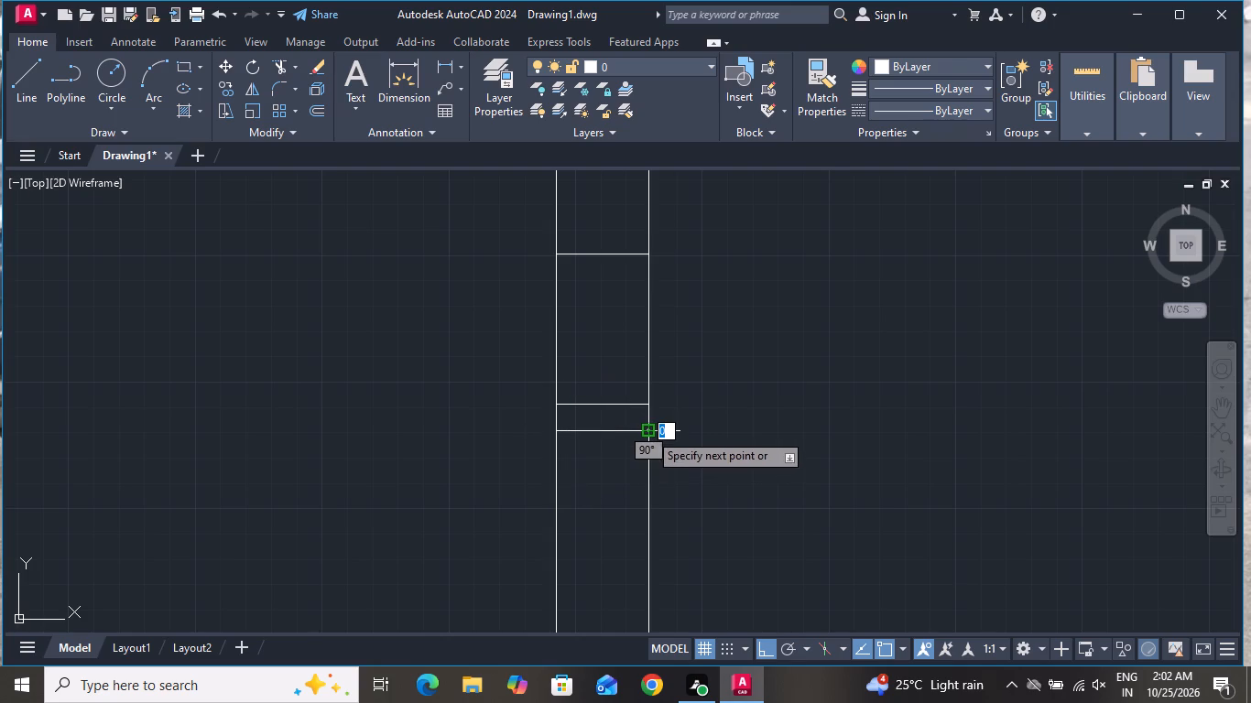
right_click(653, 437)
left_click(676, 460)
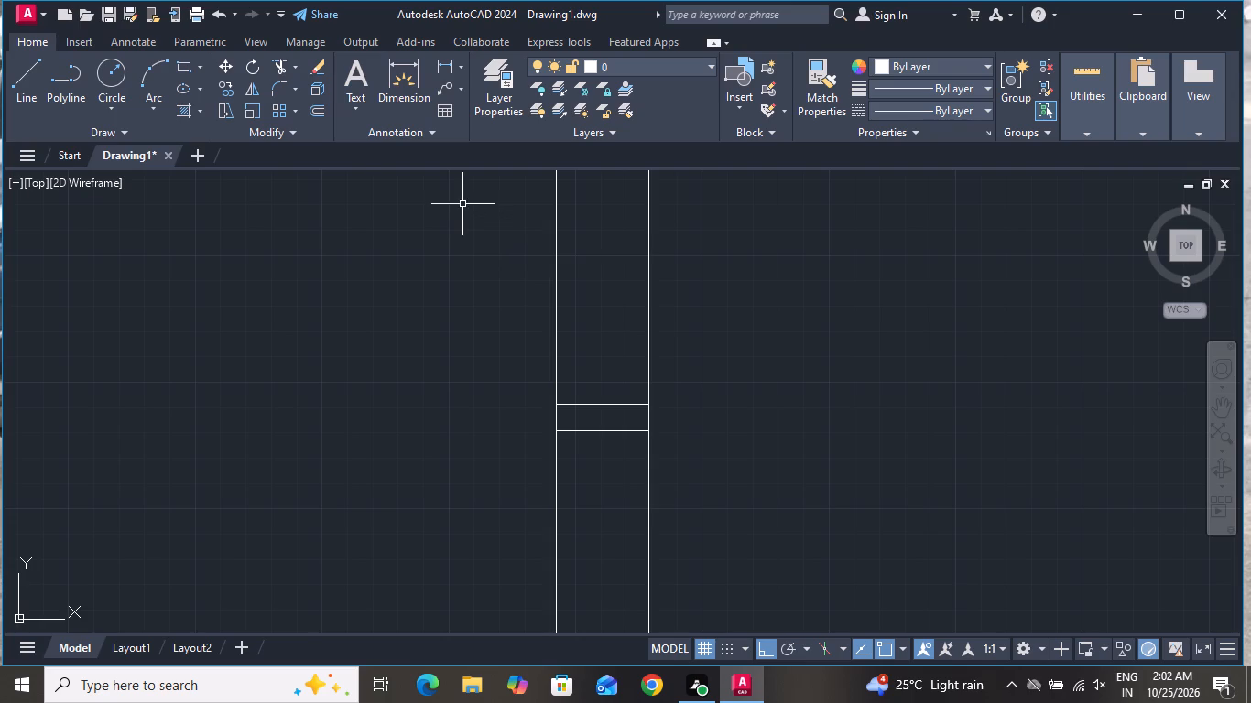
Draw a vertical centre line from the midpoint of the new window's outer northern cross line to its inner southern cross line.
left_click(24, 73)
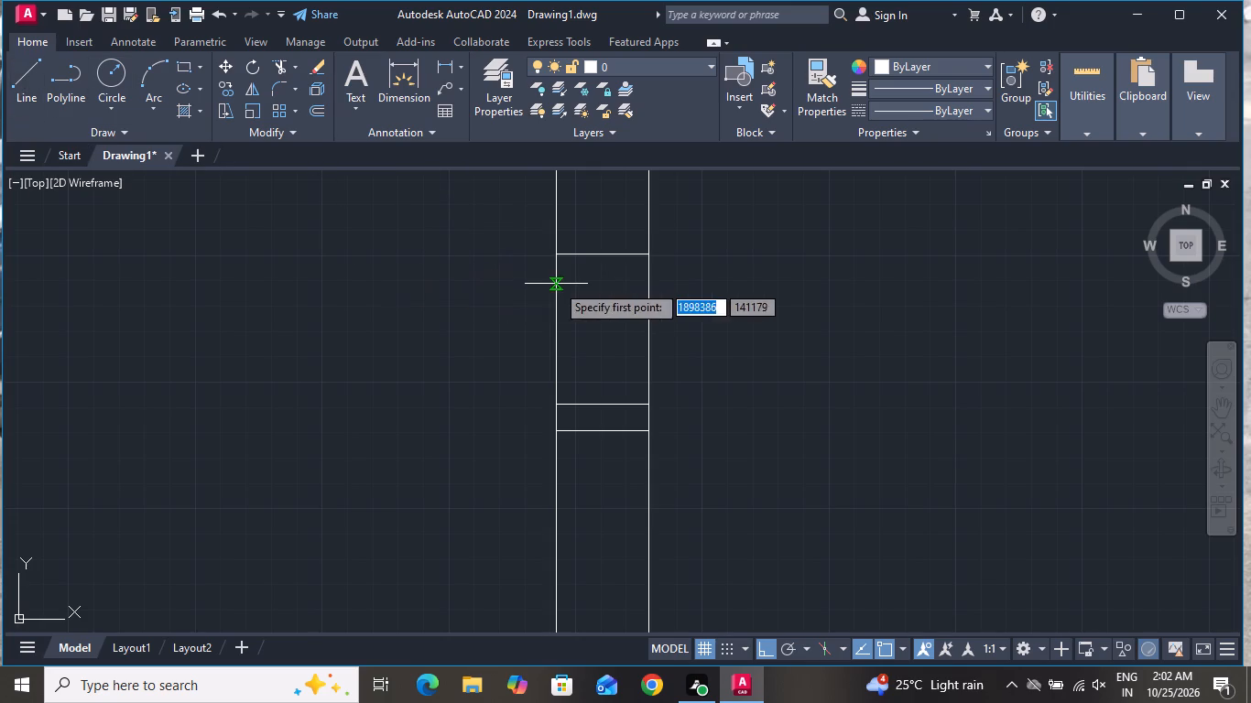
scroll(568, 297, "down", 2)
left_click(582, 200)
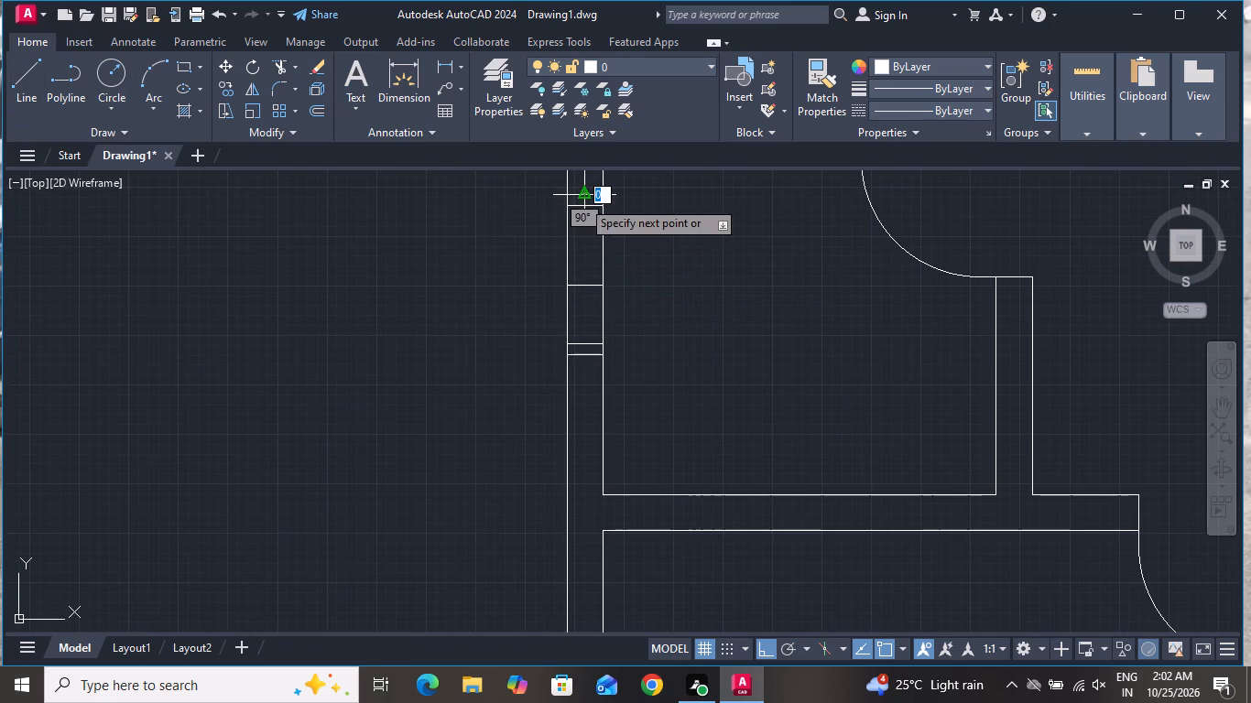
left_click(582, 340)
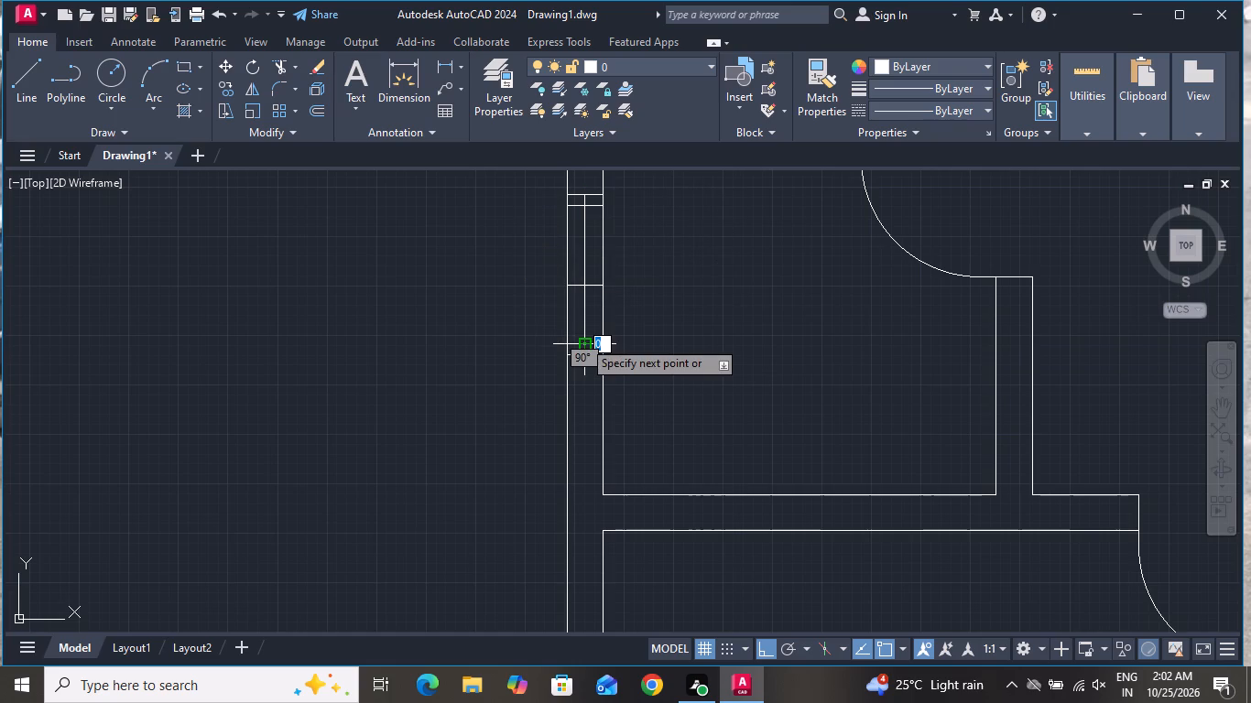
right_click(583, 340)
left_click(612, 371)
Trim the piece of the centre line lying between the window's two northern cross lines.
scroll(596, 186, "up", 3)
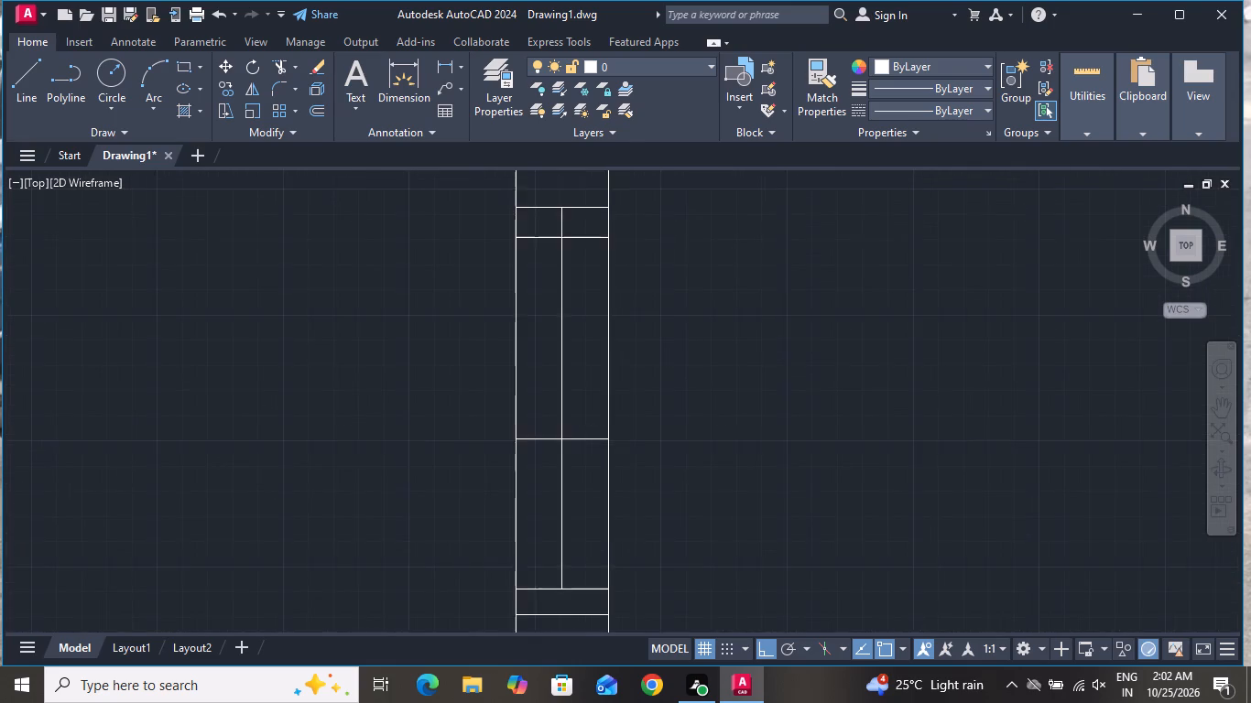
left_click(281, 65)
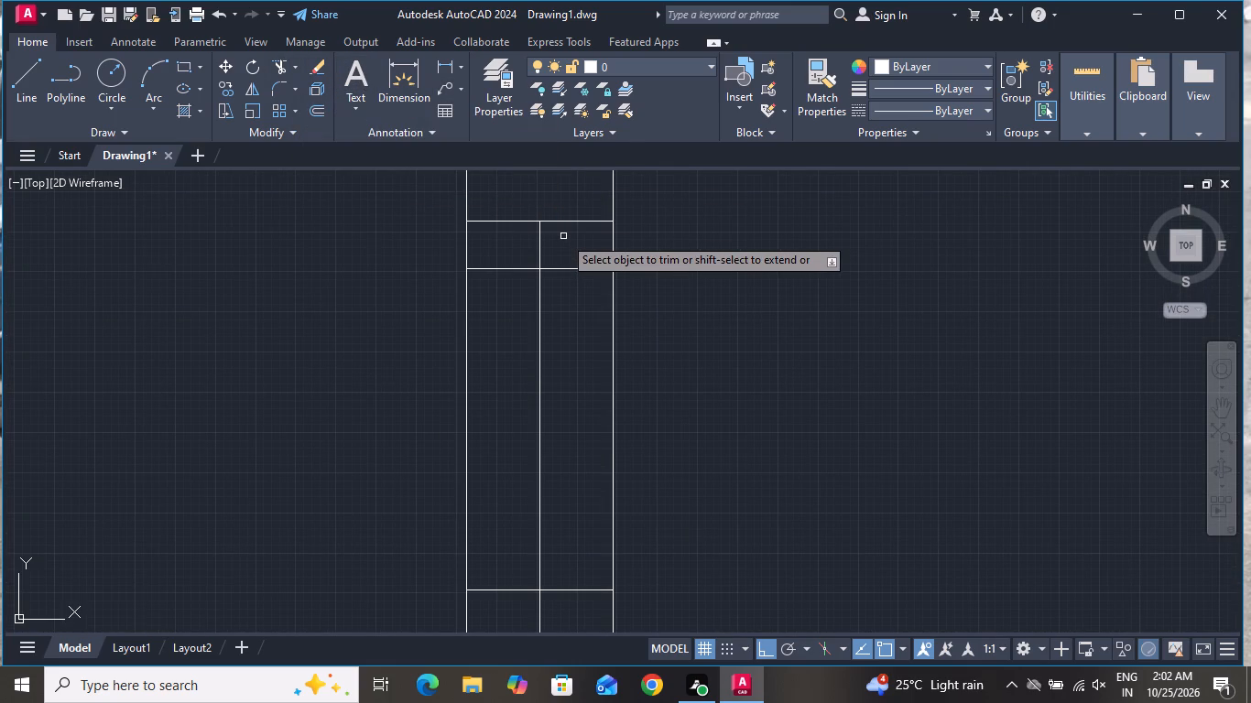
left_click(562, 245)
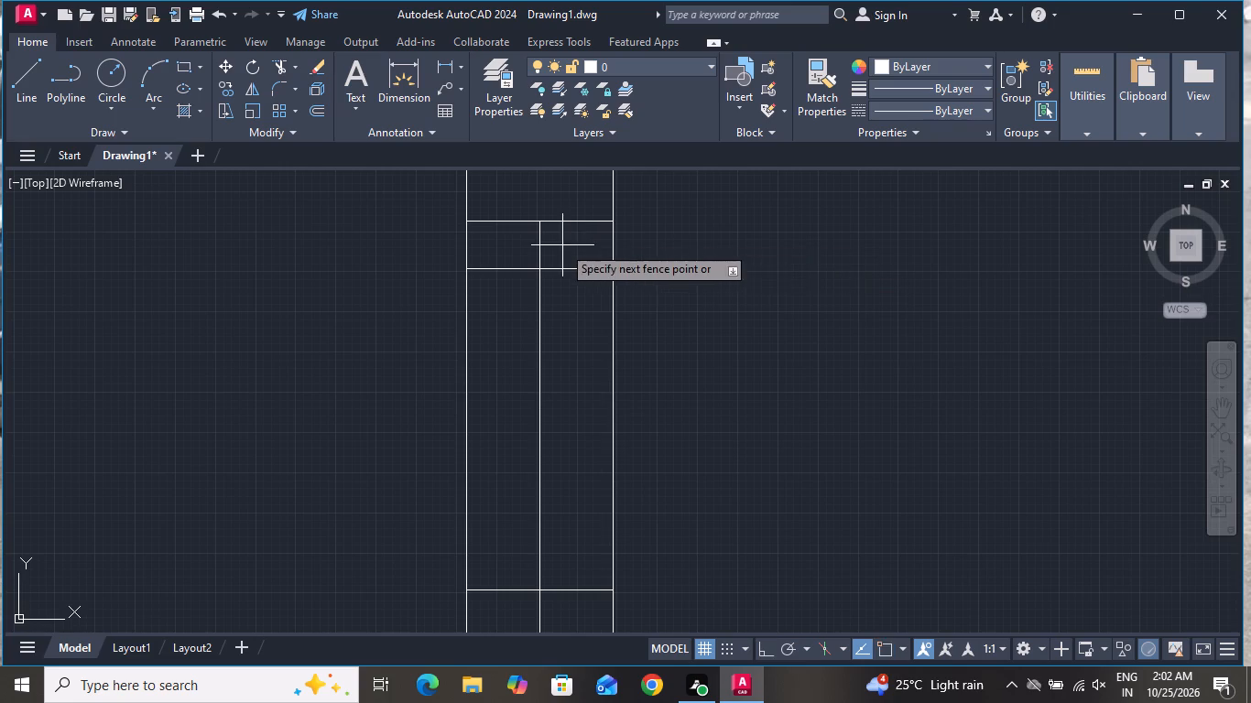
left_click(531, 247)
scroll(658, 265, "down", 1)
right_click(680, 270)
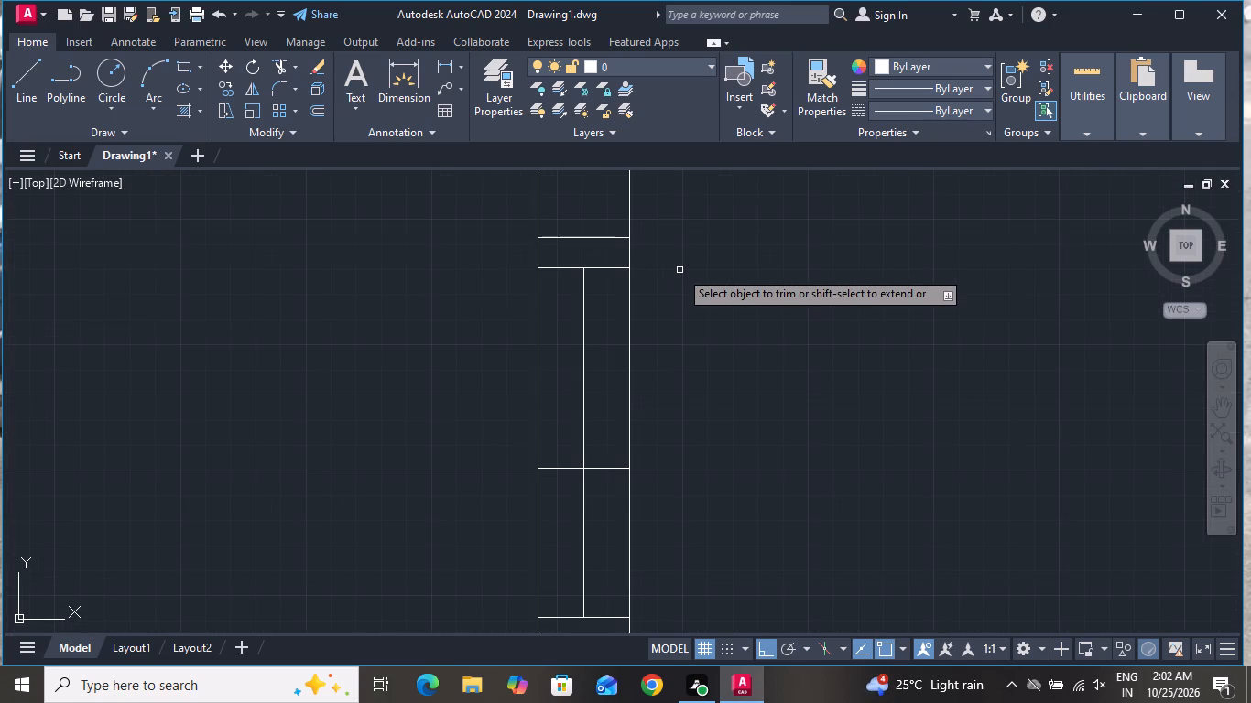
left_click(719, 297)
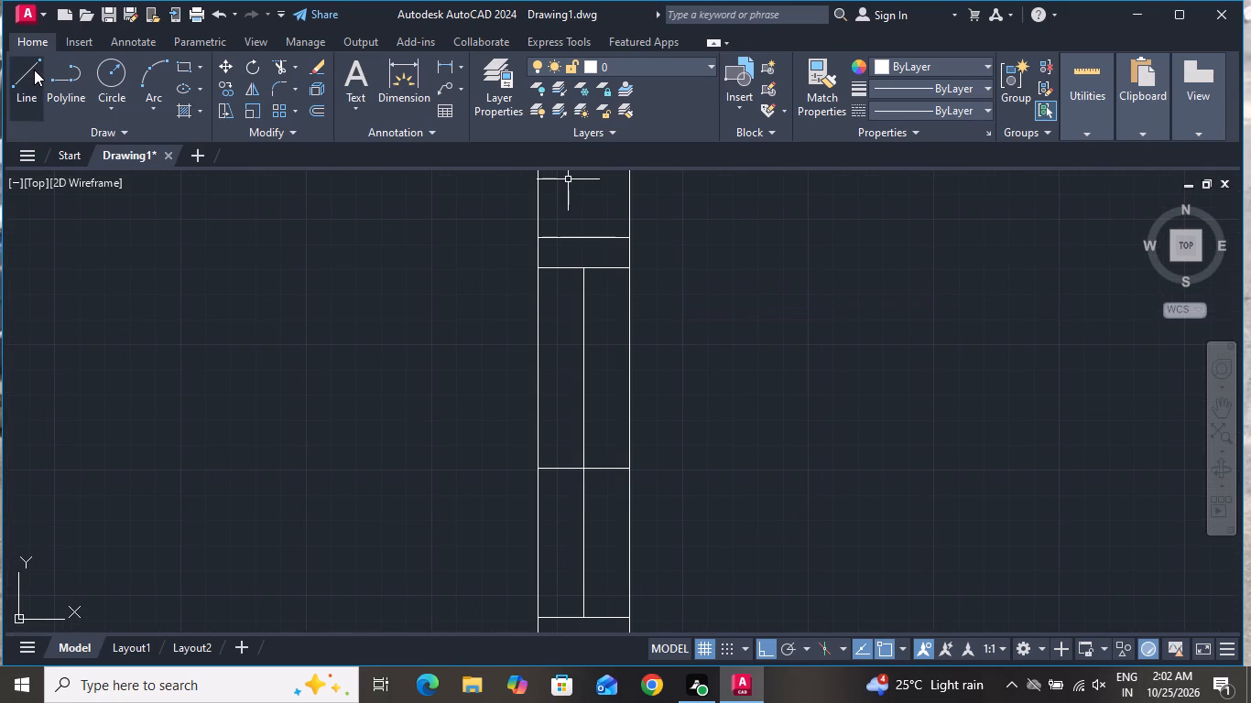
Draw a vertical glazing line about 870 mm long just west of the small room window's centre line, between its inner northern and southern cross lines.
left_click(34, 70)
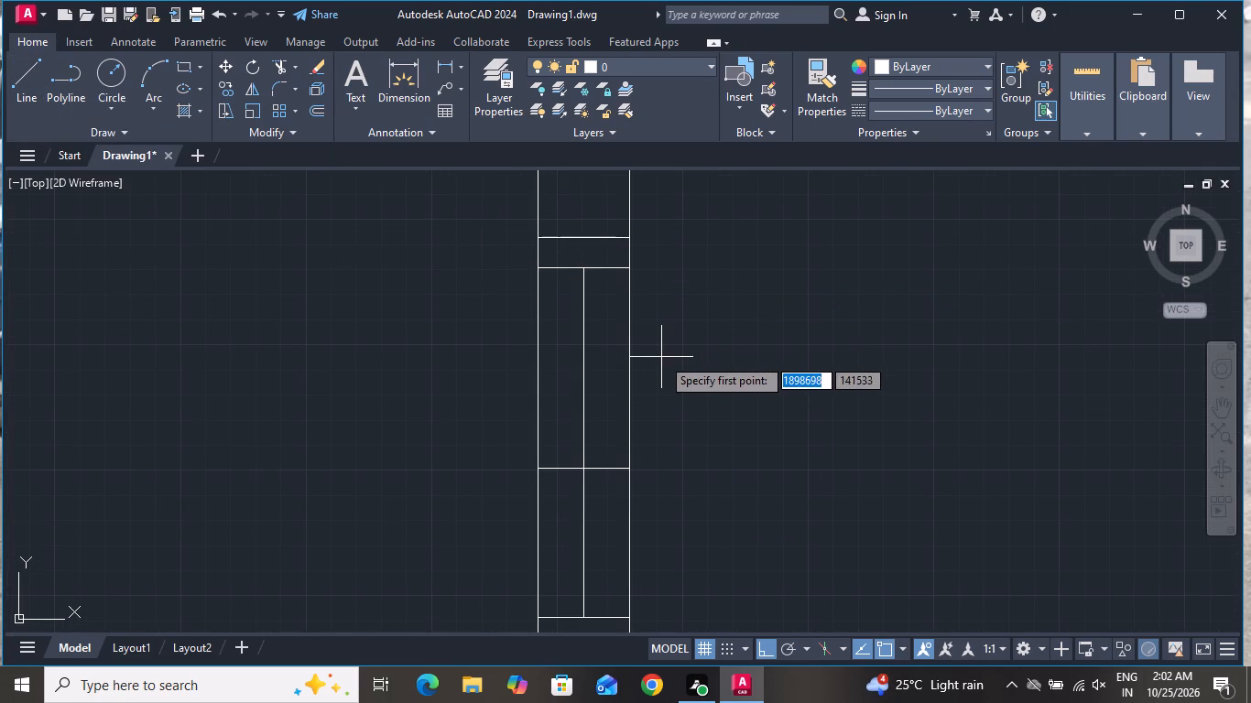
scroll(679, 406, "up", 1)
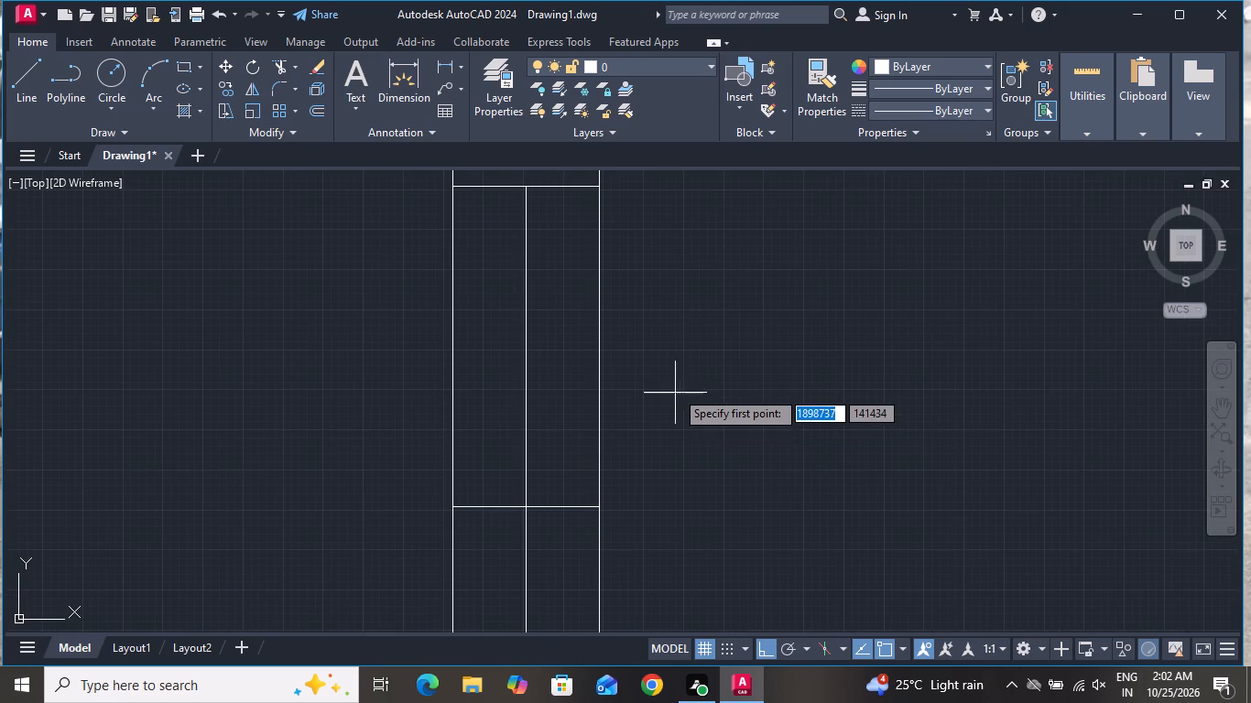
left_click(496, 188)
scroll(515, 509, "down", 5)
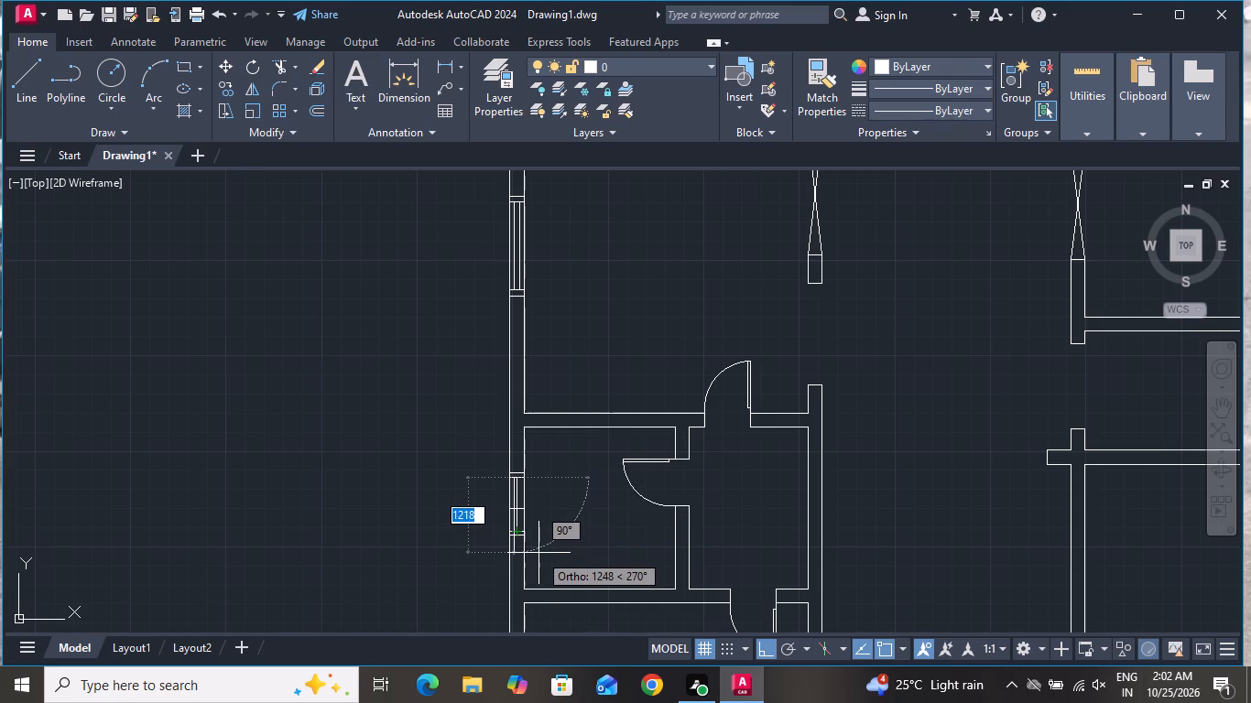
scroll(538, 553, "up", 3)
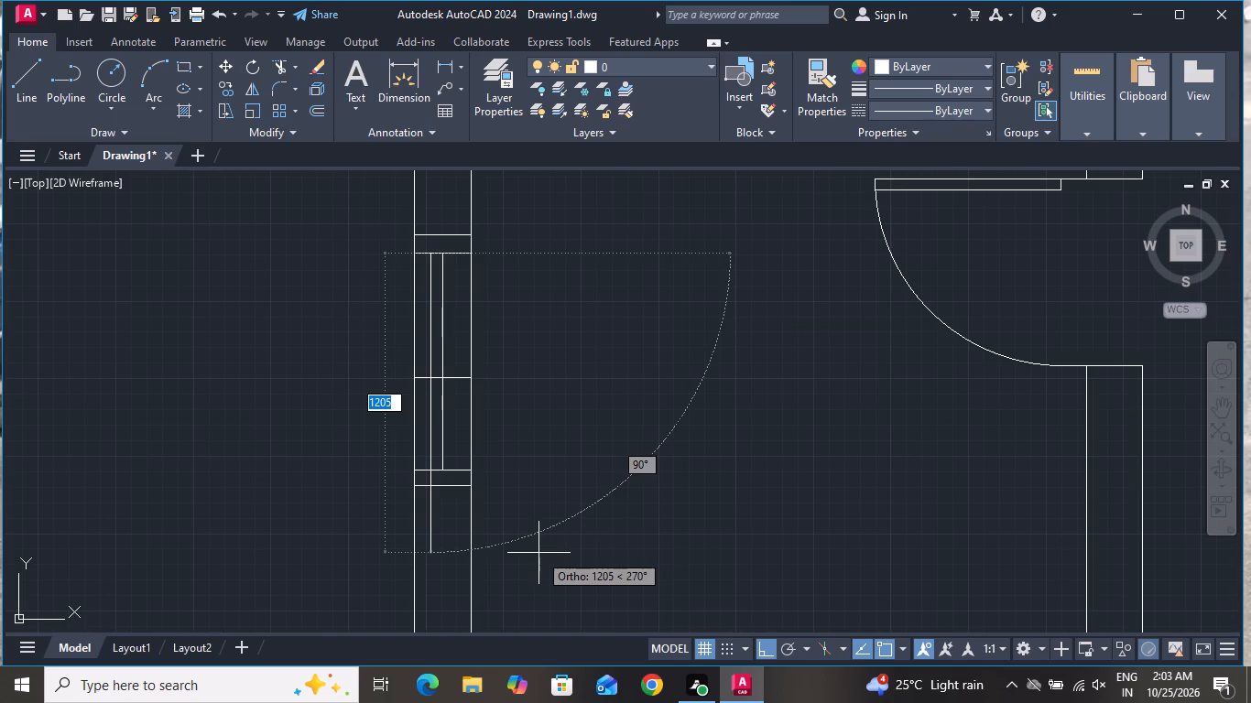
scroll(466, 470, "up", 3)
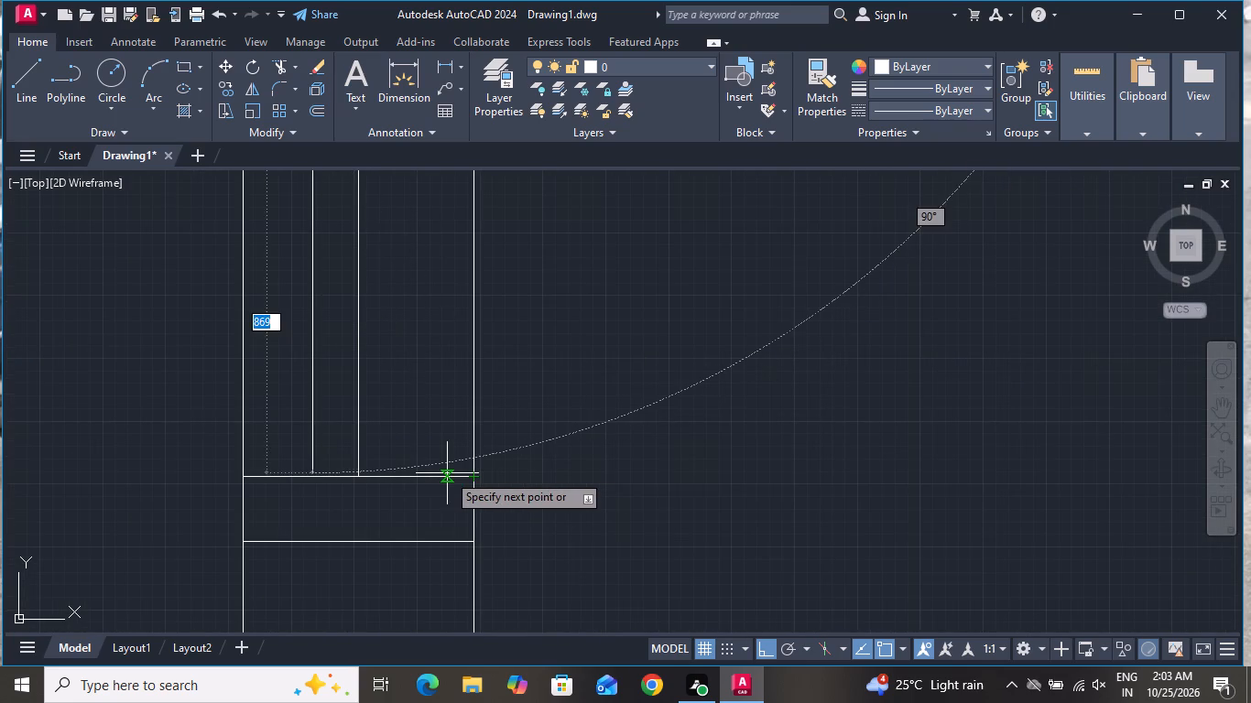
scroll(362, 479, "up", 3)
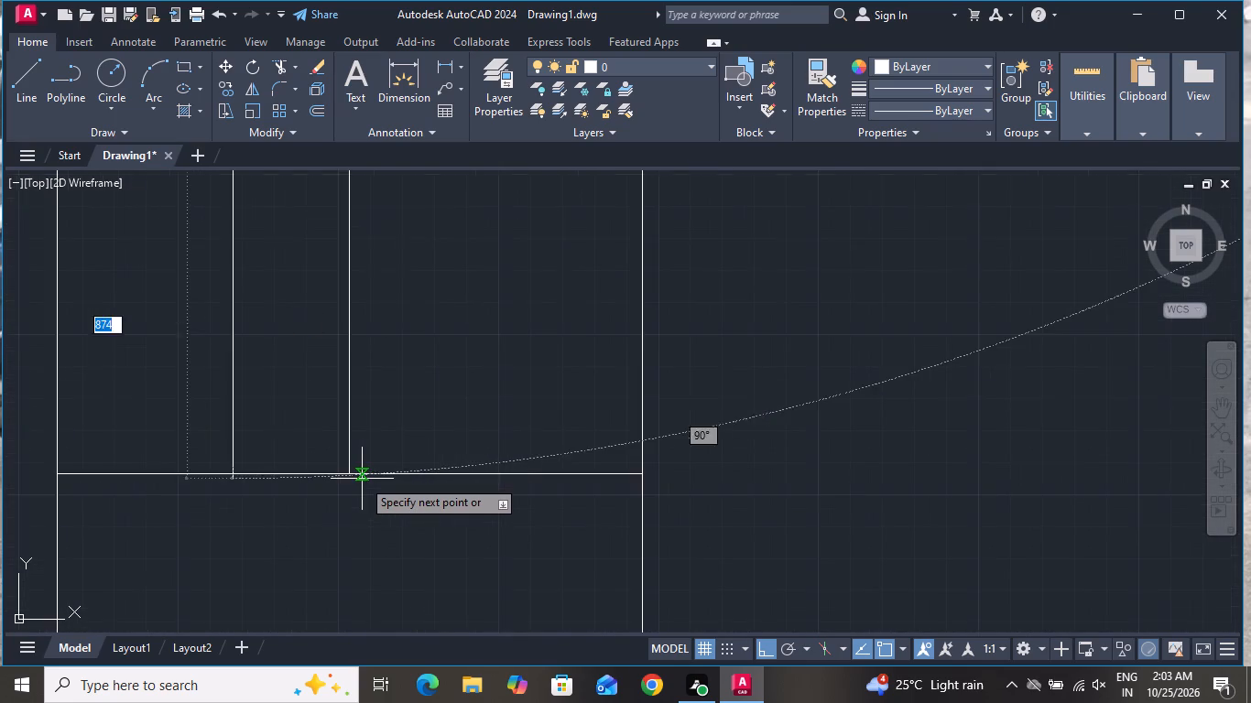
left_click(150, 470)
right_click(150, 470)
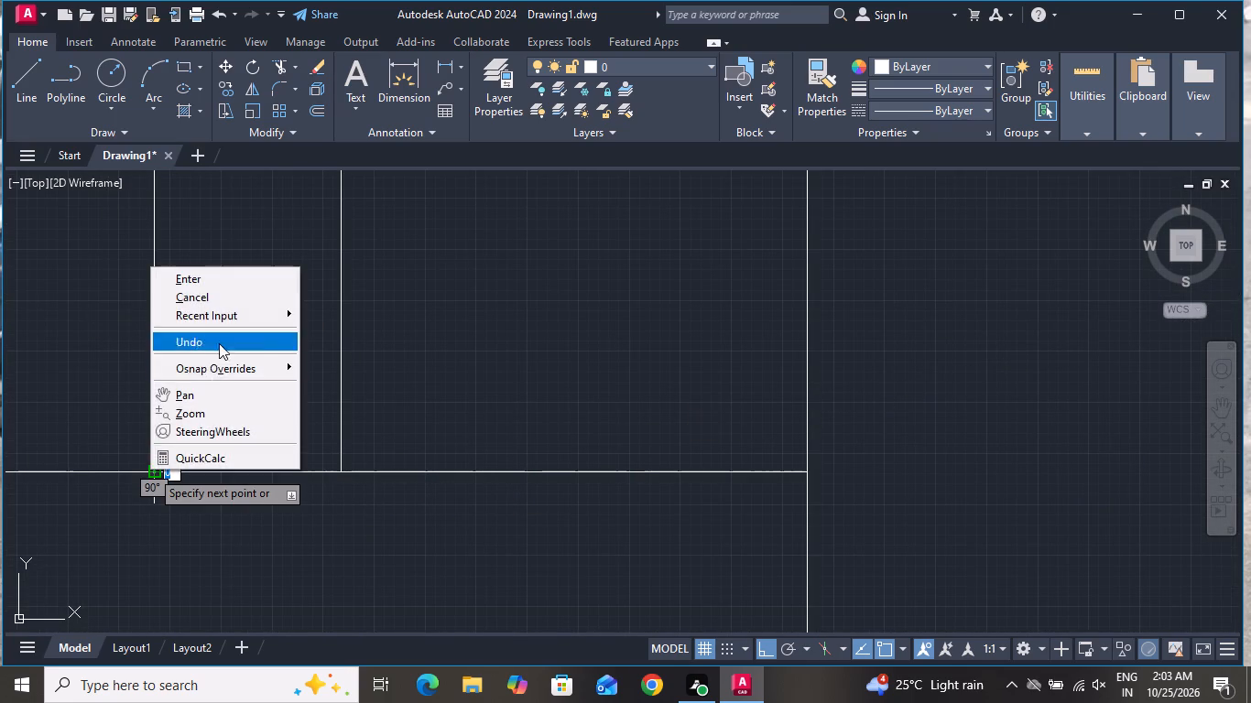
left_click(226, 296)
Draw a second vertical glazing line just east of the small room window's centre line, between its inner northern and southern cross lines.
left_click(33, 79)
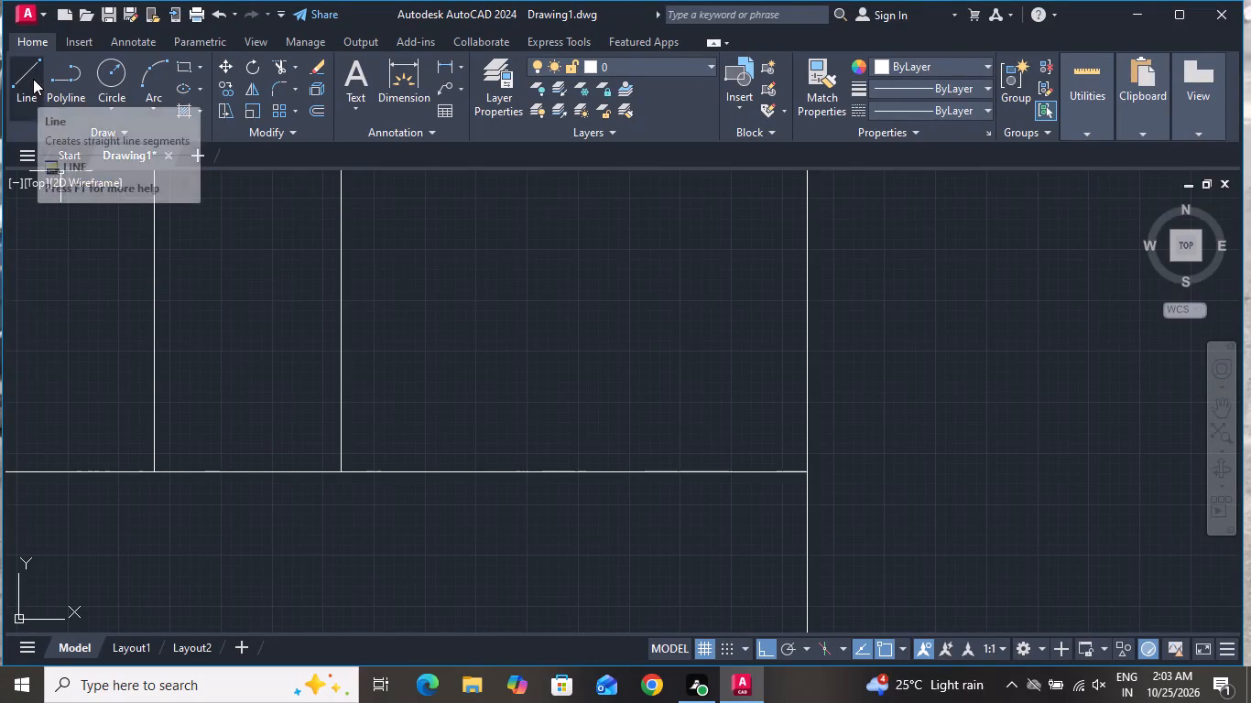
scroll(252, 310, "down", 6)
scroll(376, 465, "down", 1)
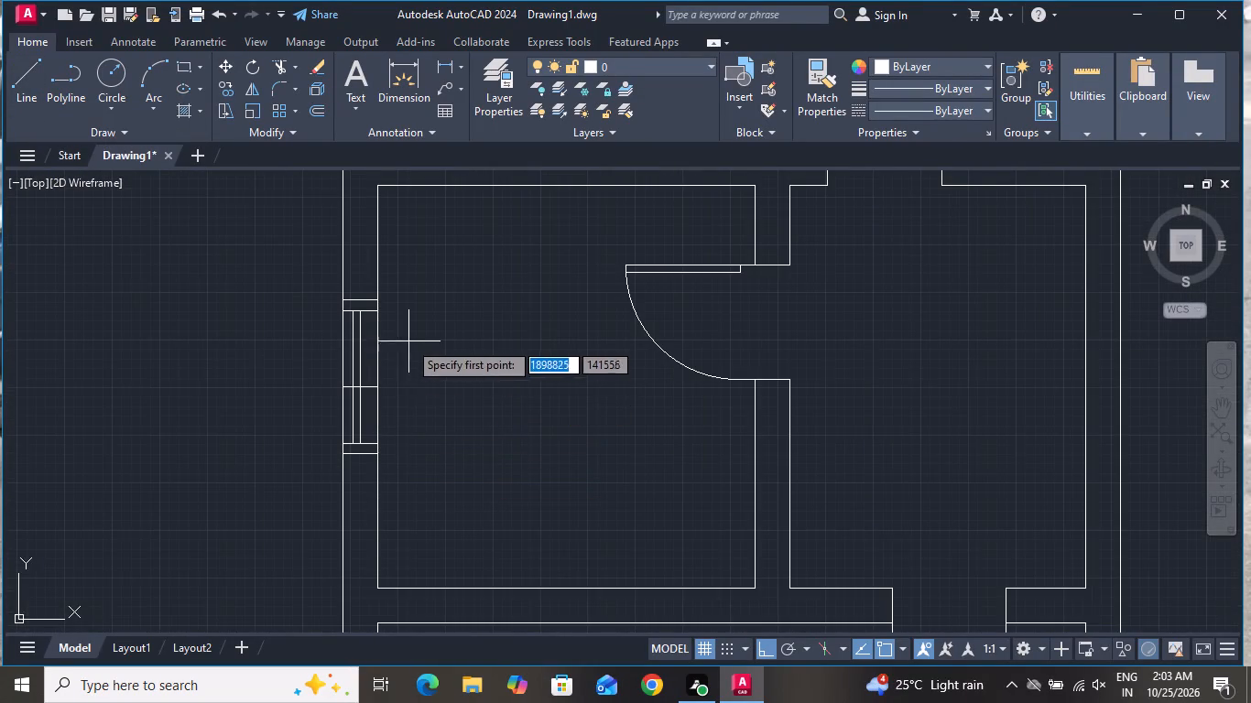
scroll(366, 304, "up", 4)
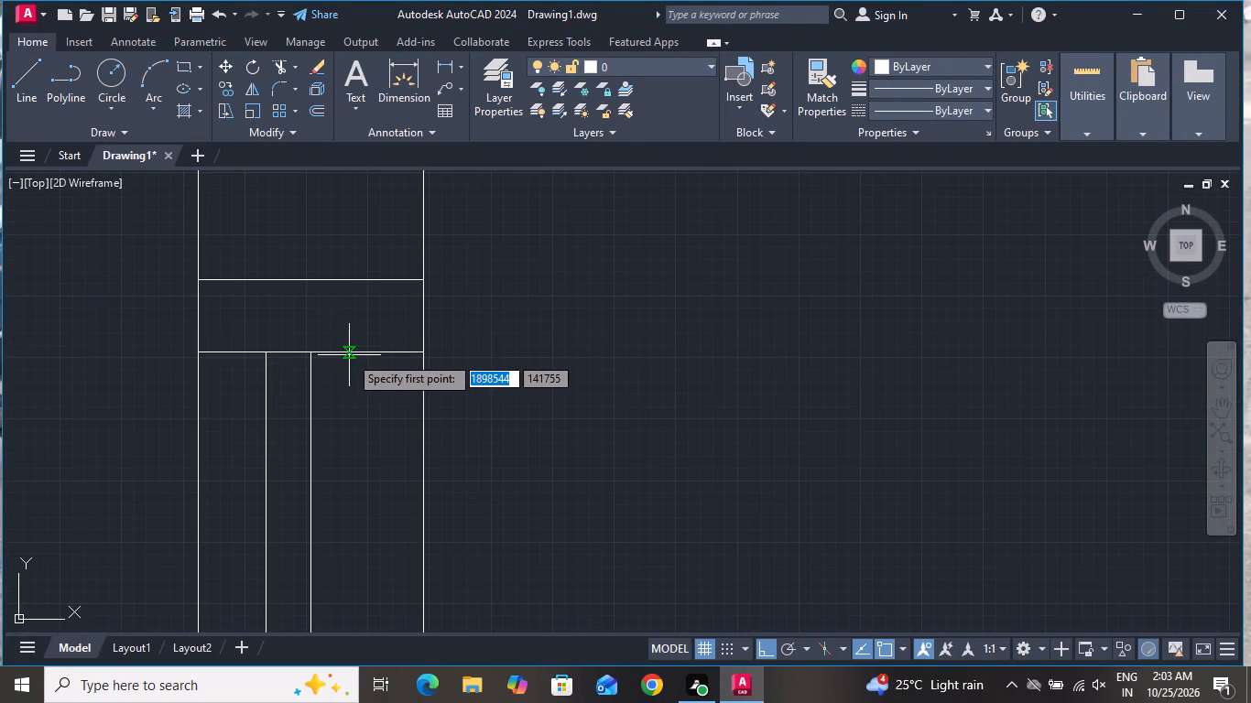
left_click(349, 355)
scroll(402, 427, "down", 3)
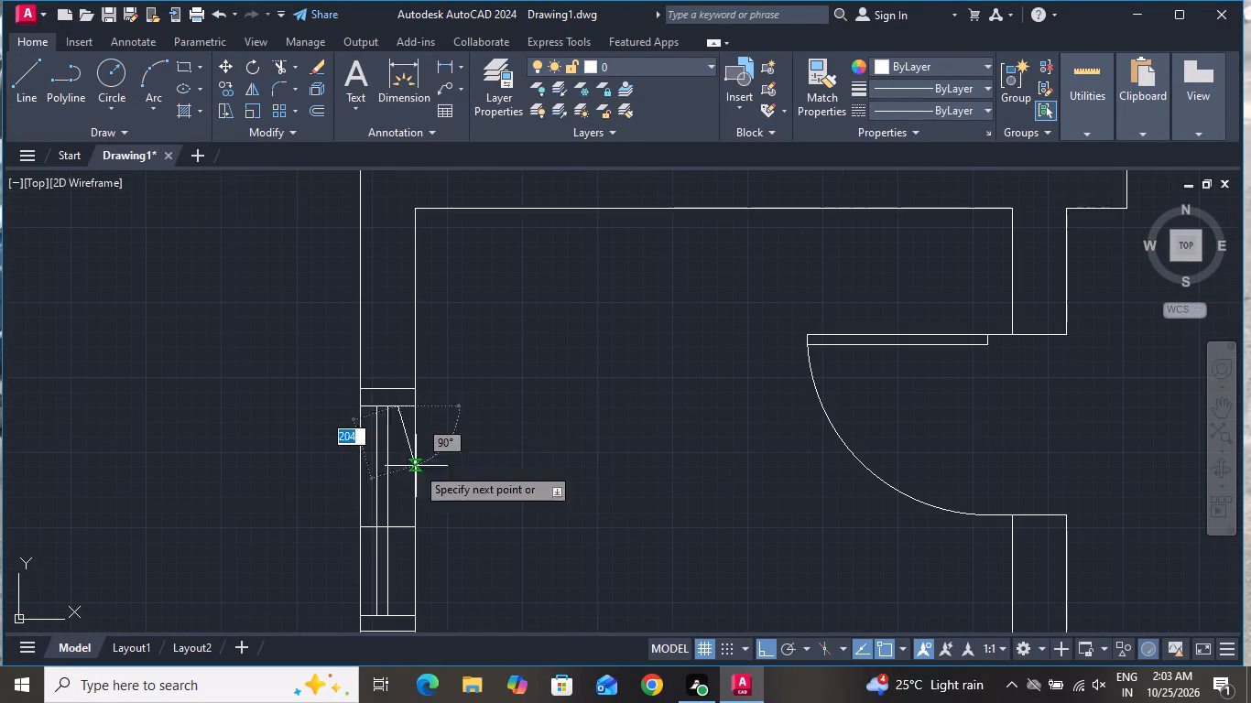
scroll(389, 602, "up", 3)
scroll(423, 567, "down", 2)
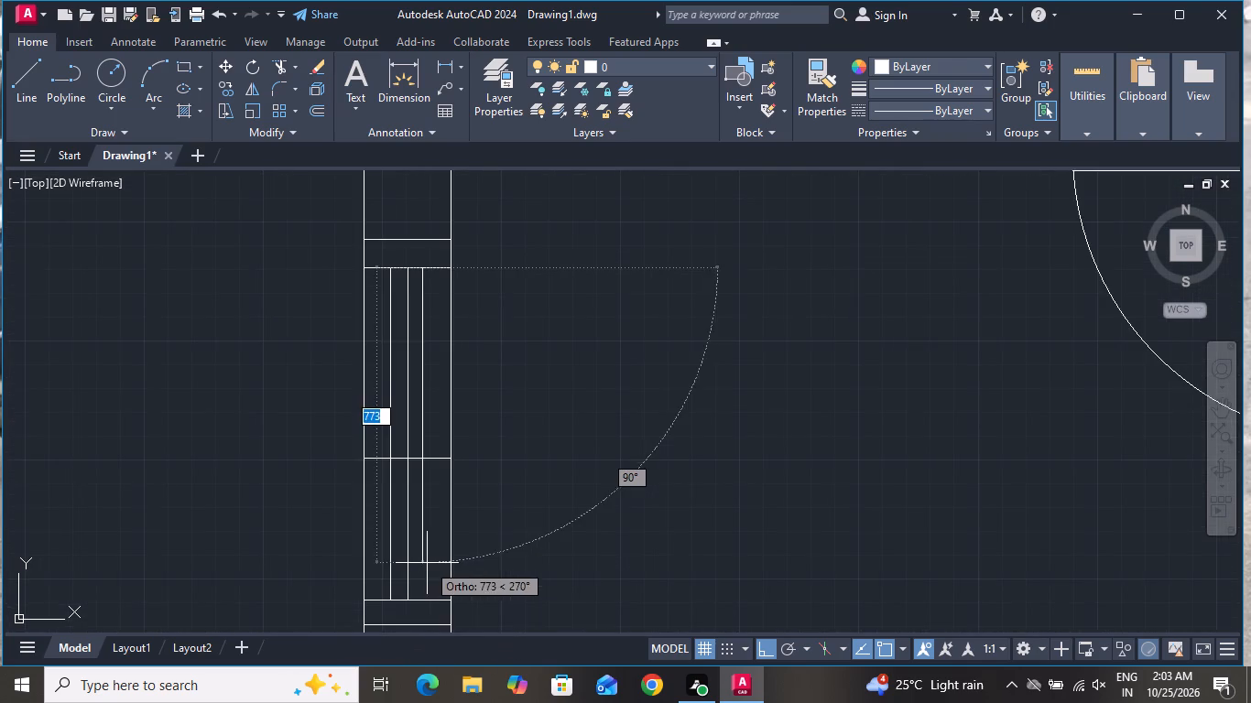
scroll(428, 624, "up", 3)
left_click(404, 531)
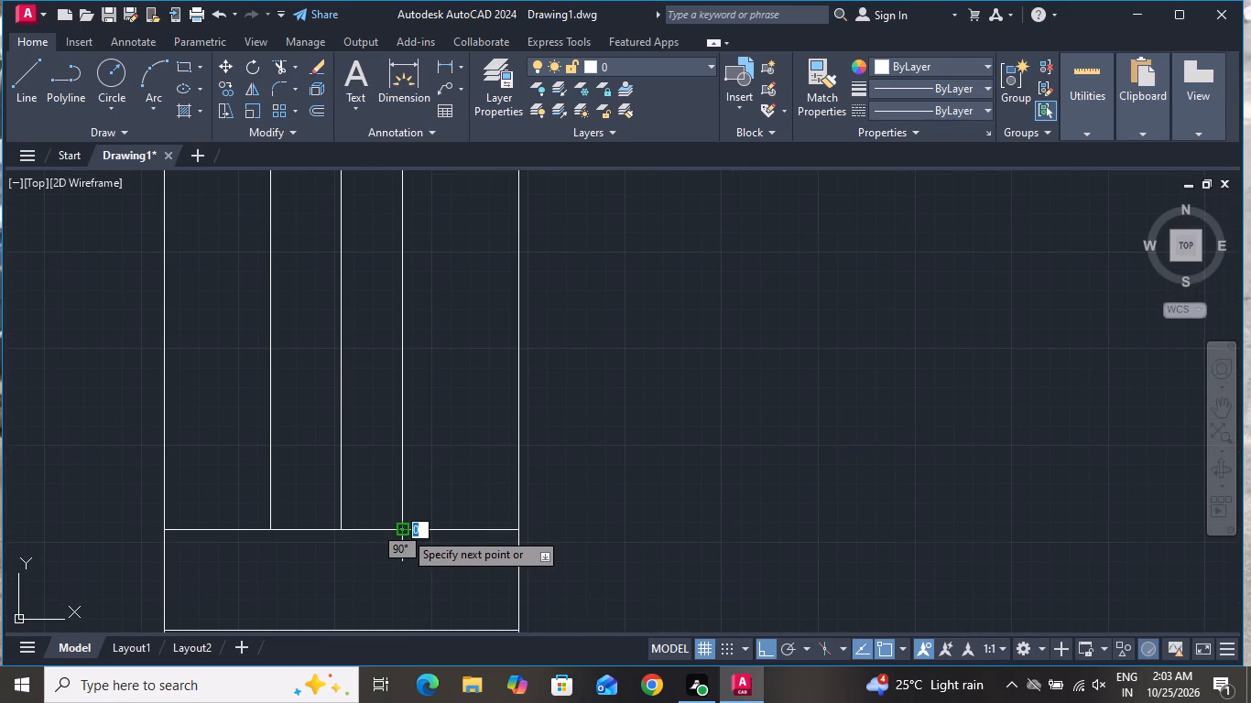
right_click(404, 531)
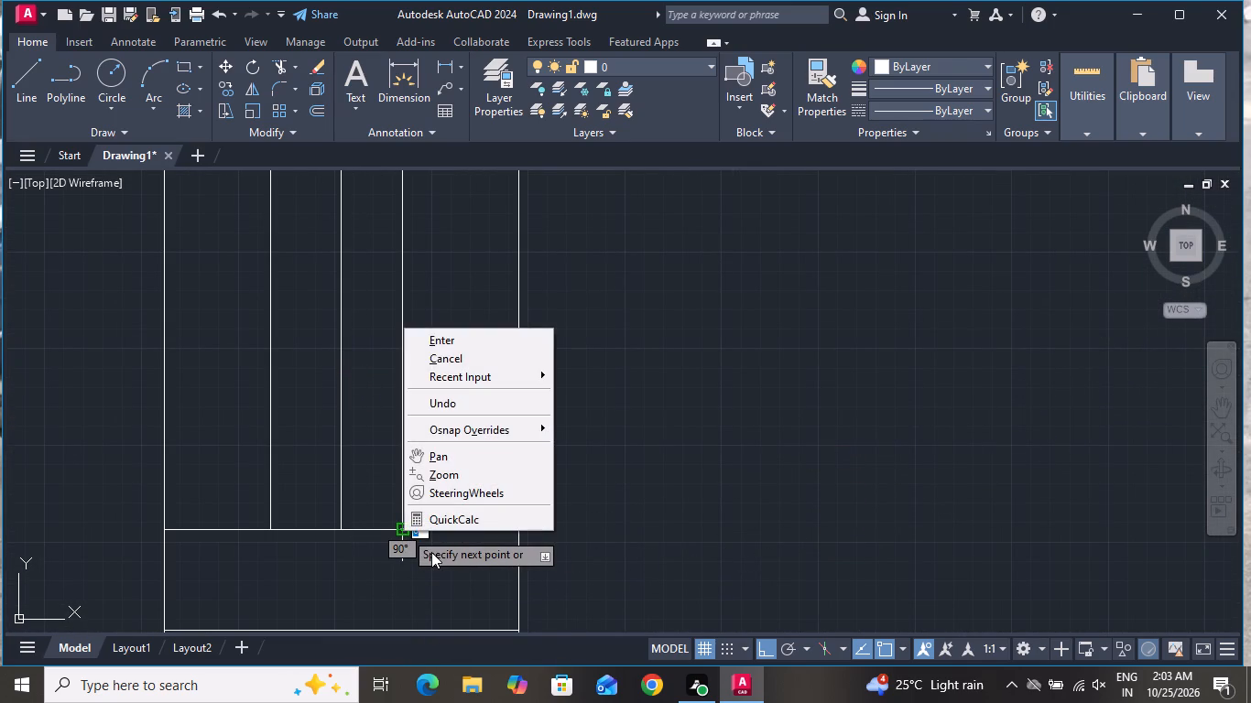
left_click(465, 368)
left_click(462, 356)
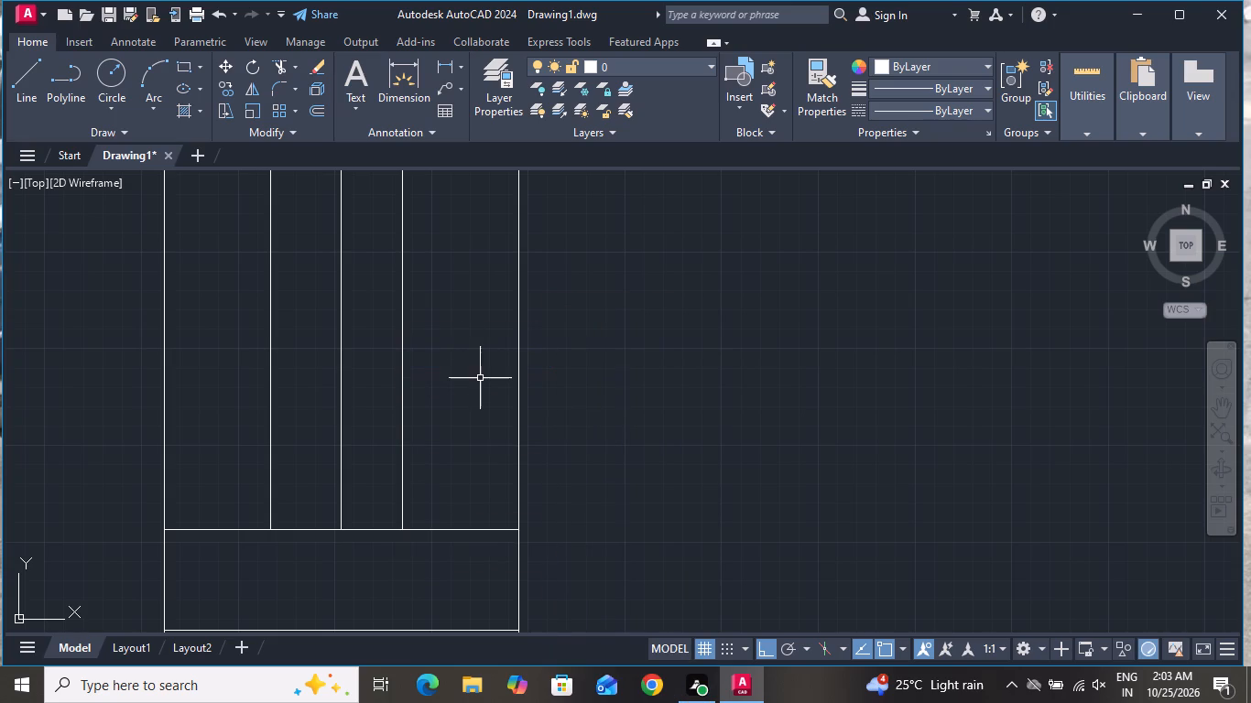
Delete the small room window's vertical centre line and the horizontal cross line through its middle.
scroll(480, 378, "down", 1)
scroll(408, 330, "down", 2)
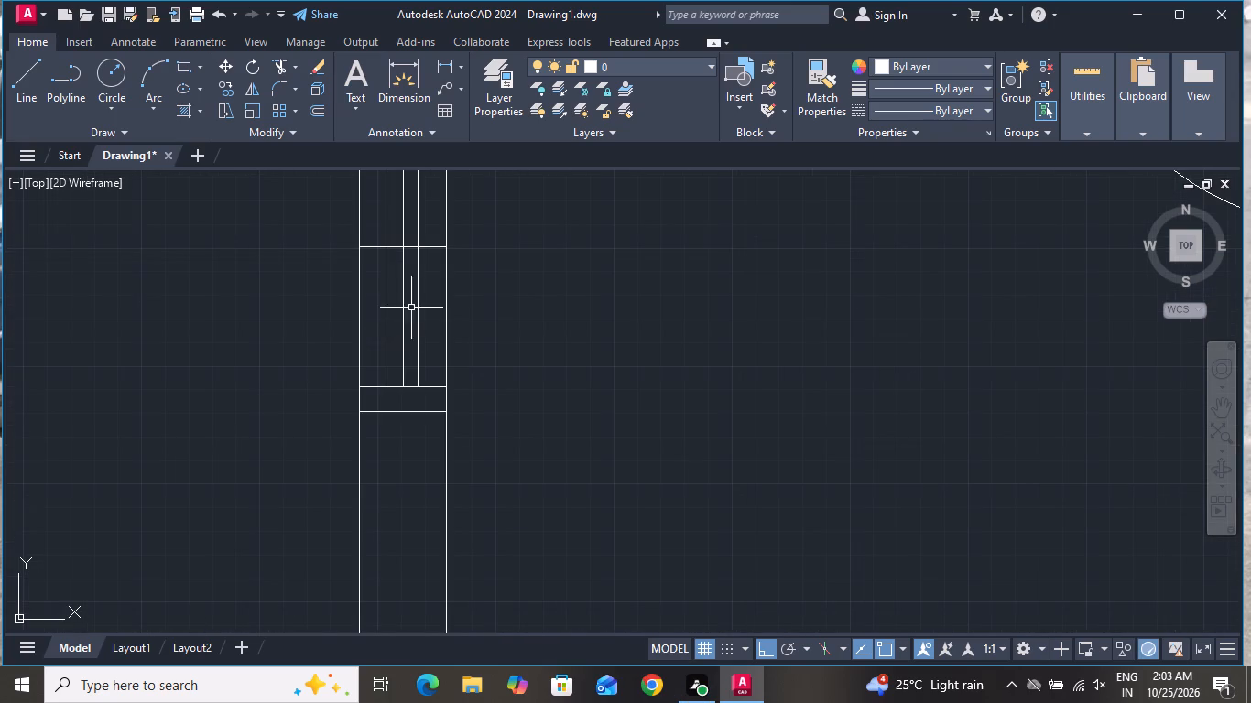
scroll(411, 244, "up", 4)
left_click(395, 226)
left_click(322, 280)
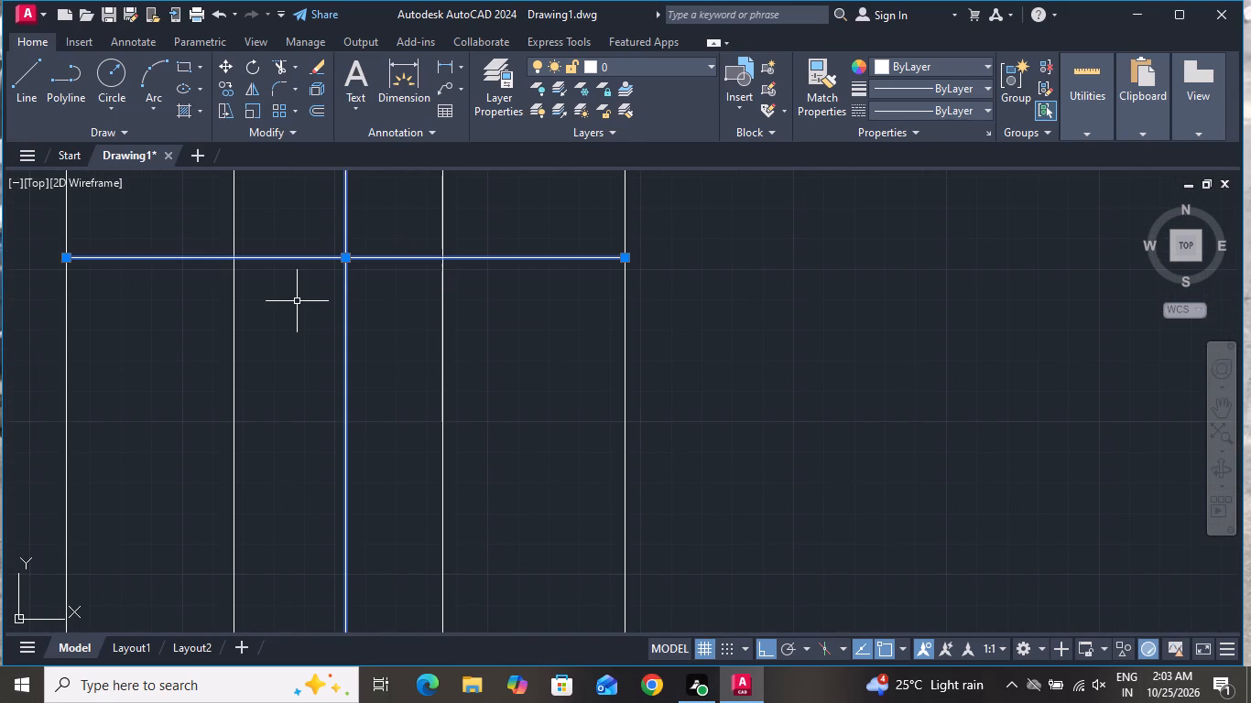
key("Delete")
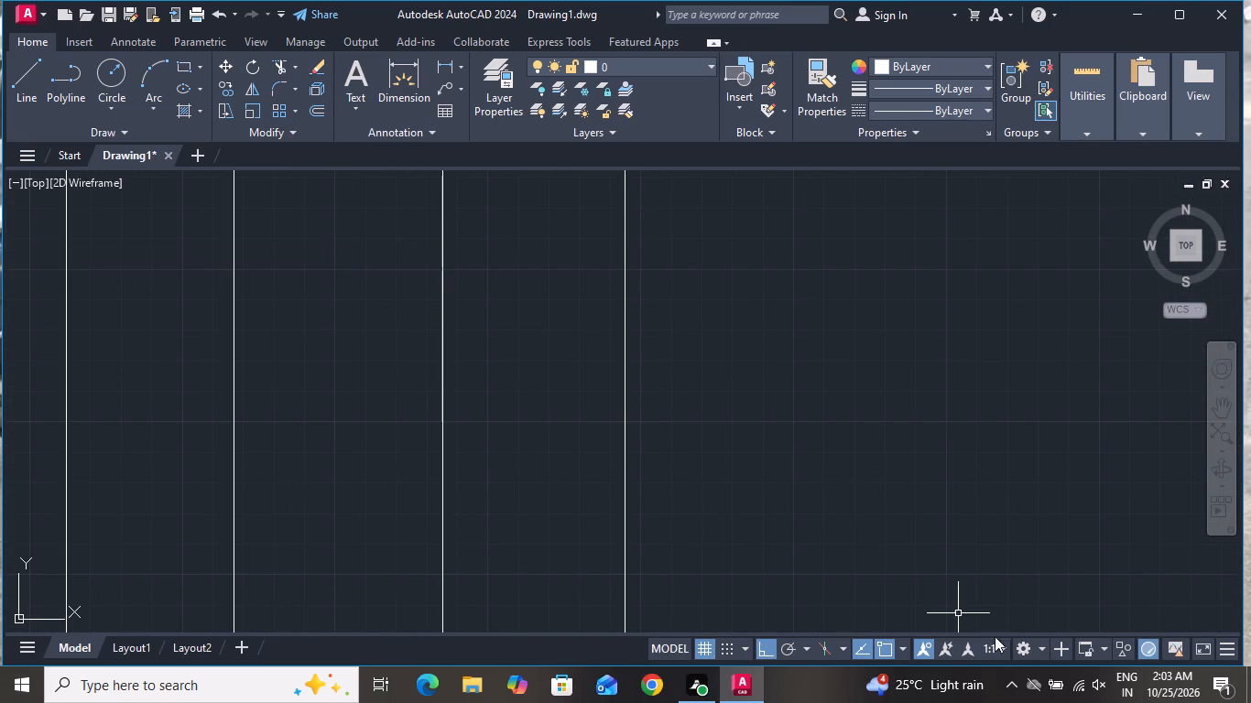
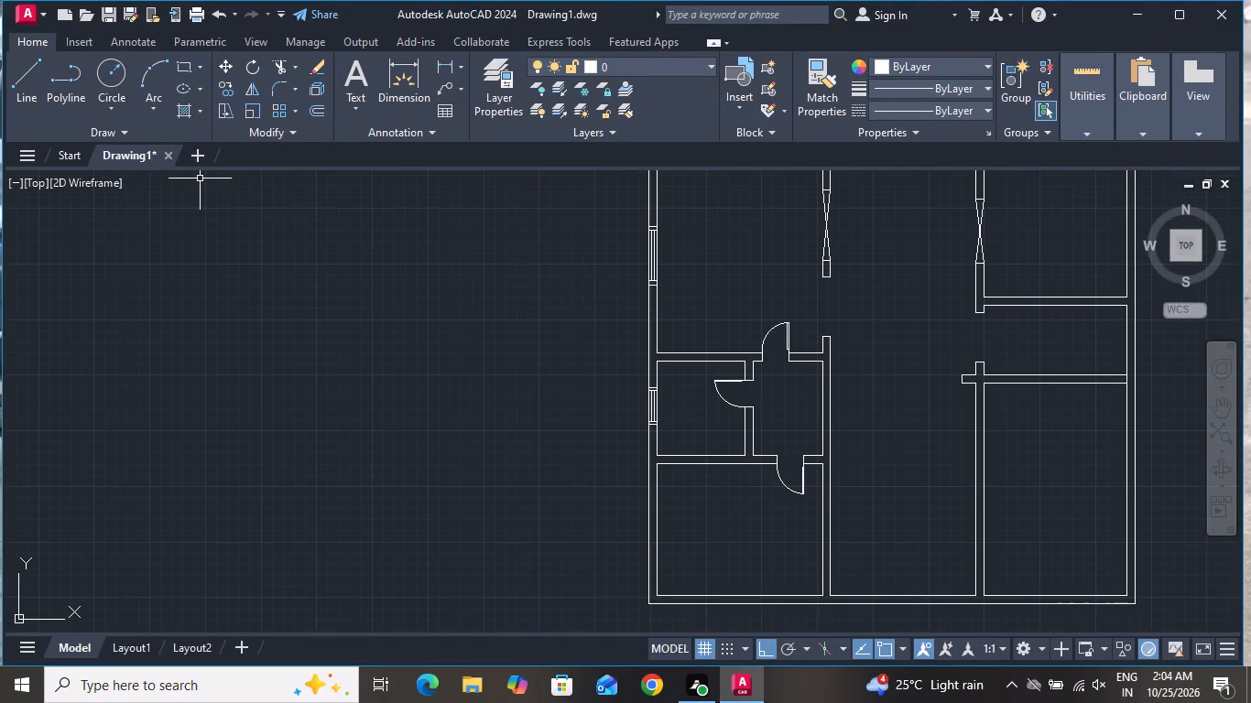
Draw a vertical line across the bottom exterior wall at the midpoint of the lower-left room's inner wall edge.
left_click(20, 81)
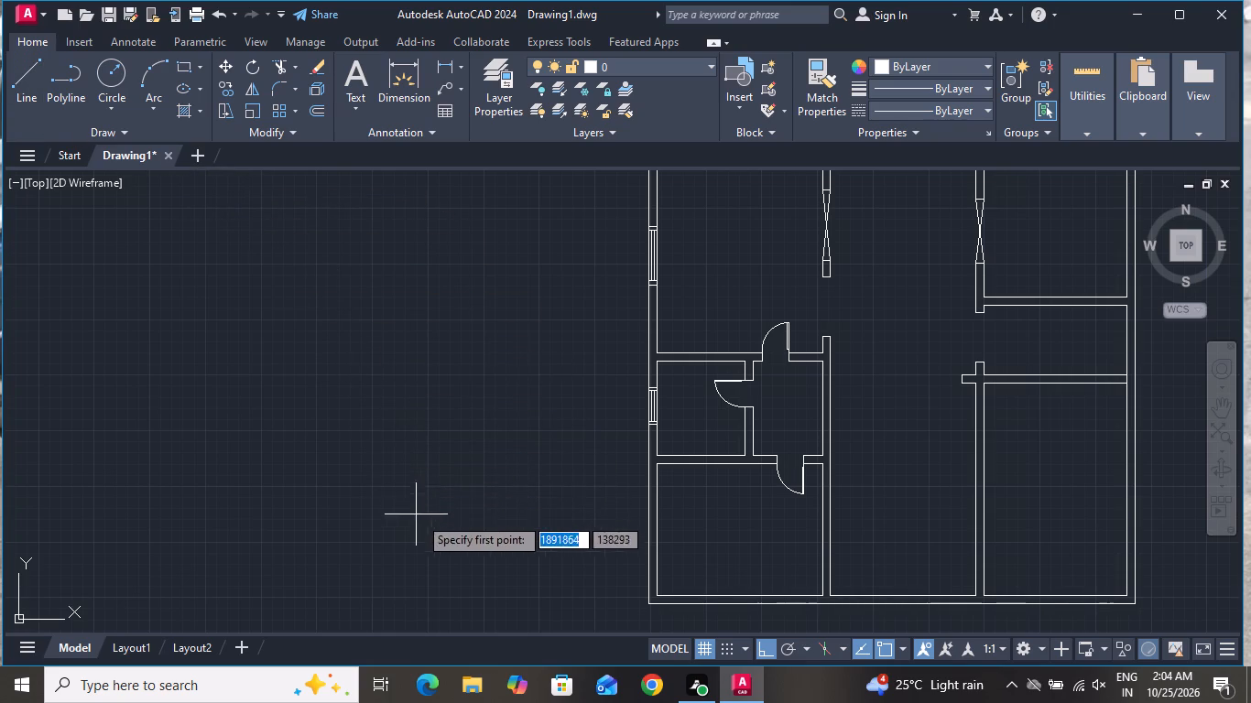
scroll(647, 485, "down", 2)
scroll(695, 548, "up", 2)
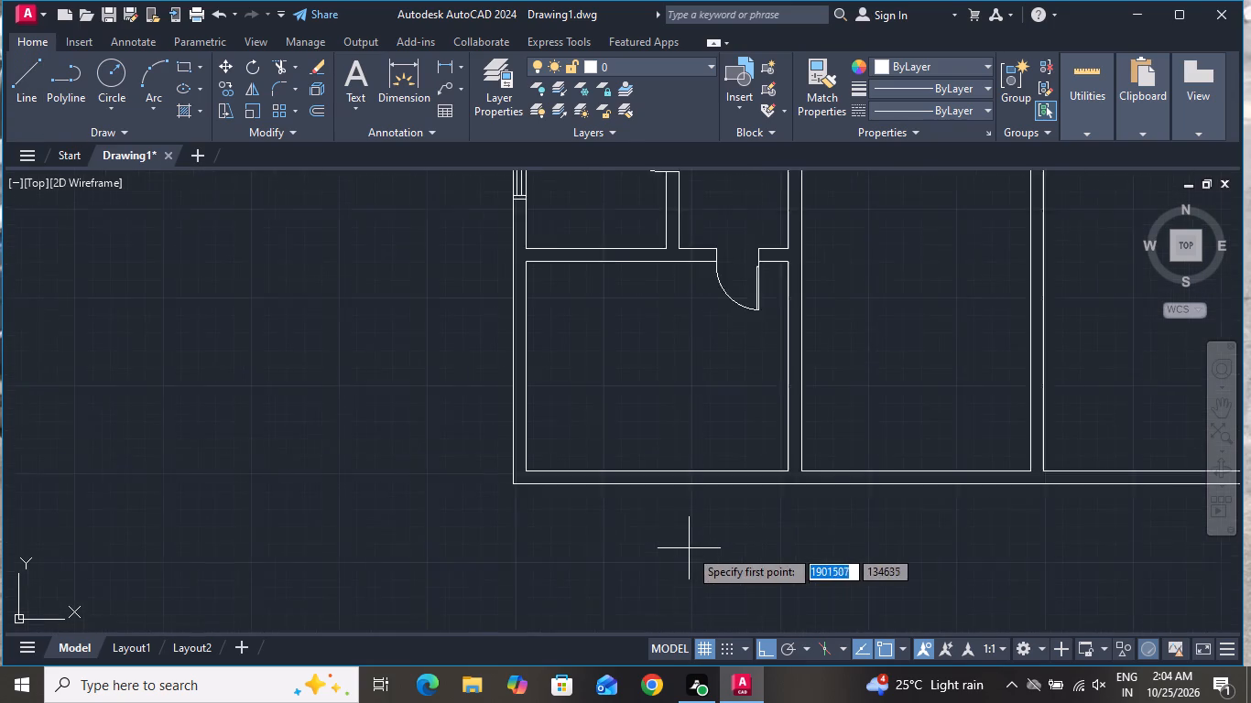
scroll(689, 548, "up", 2)
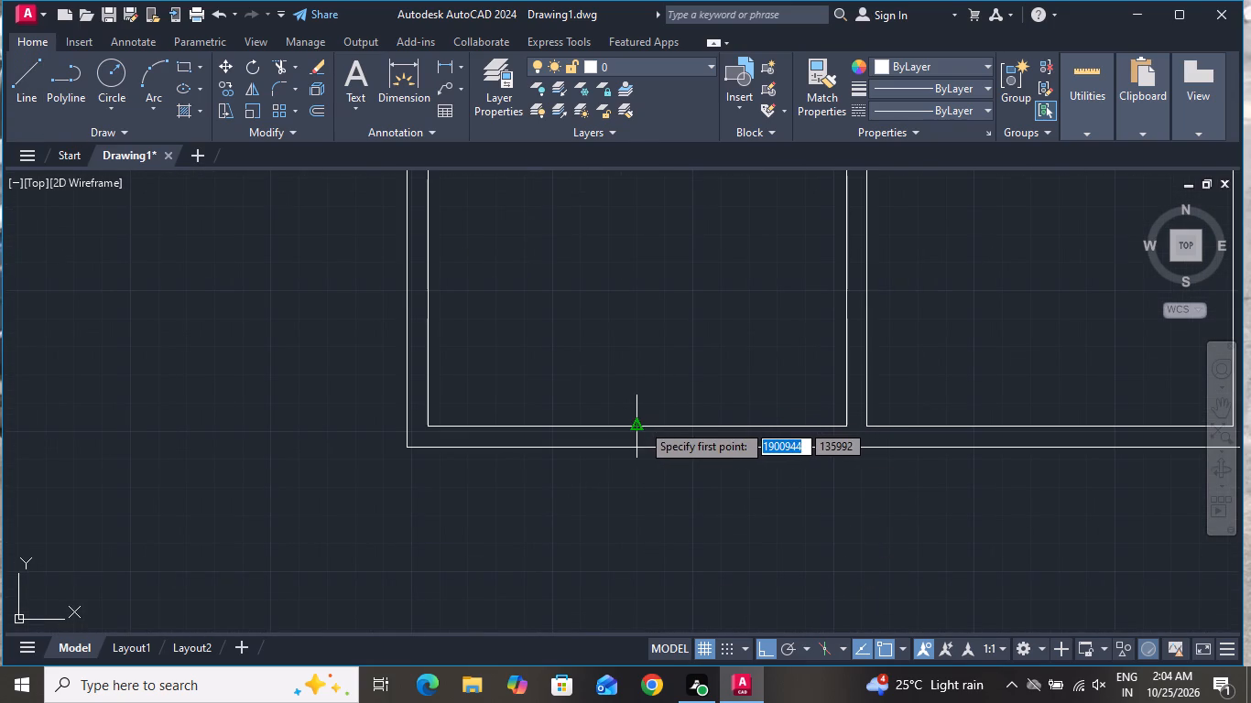
left_click(640, 422)
scroll(622, 464, "up", 2)
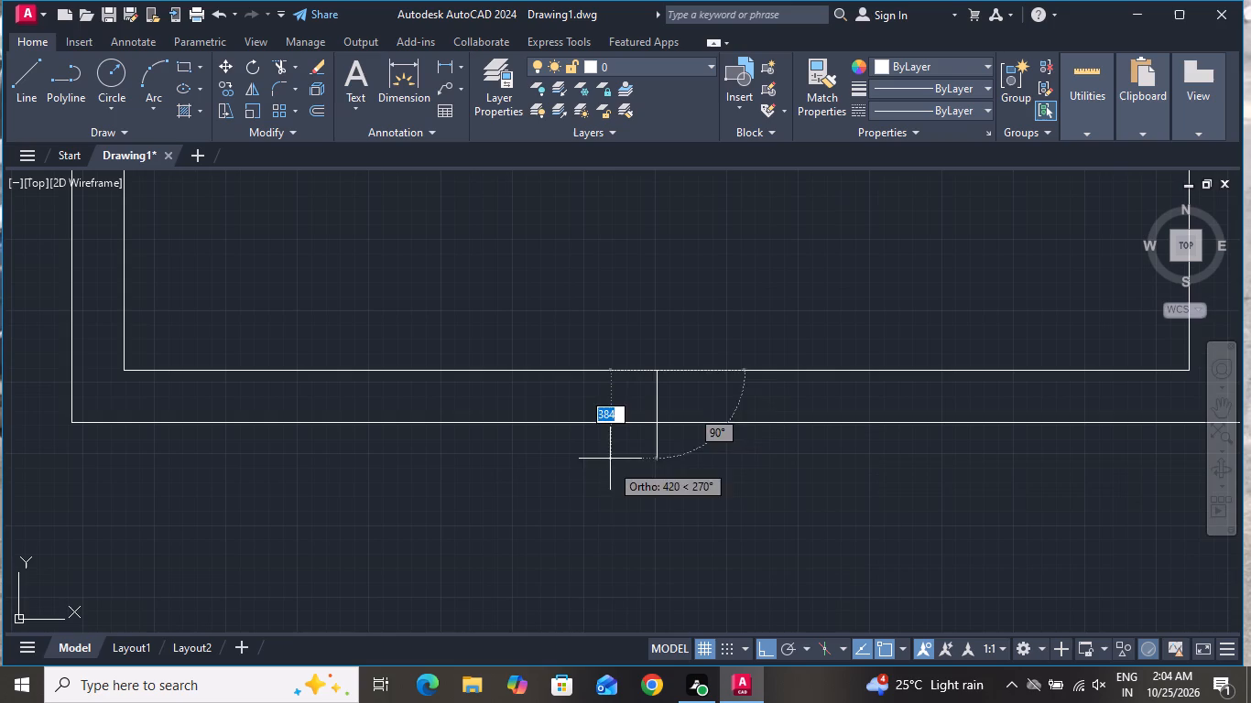
left_click(655, 416)
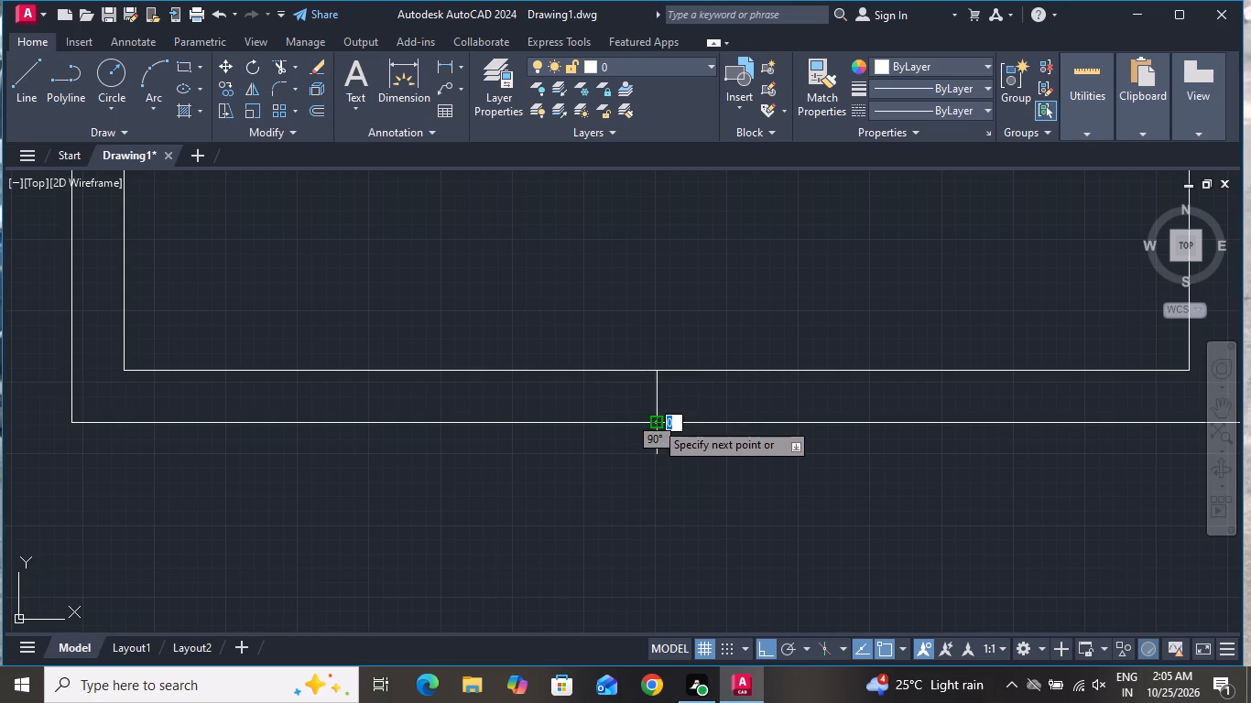
left_click(654, 425)
right_click(653, 427)
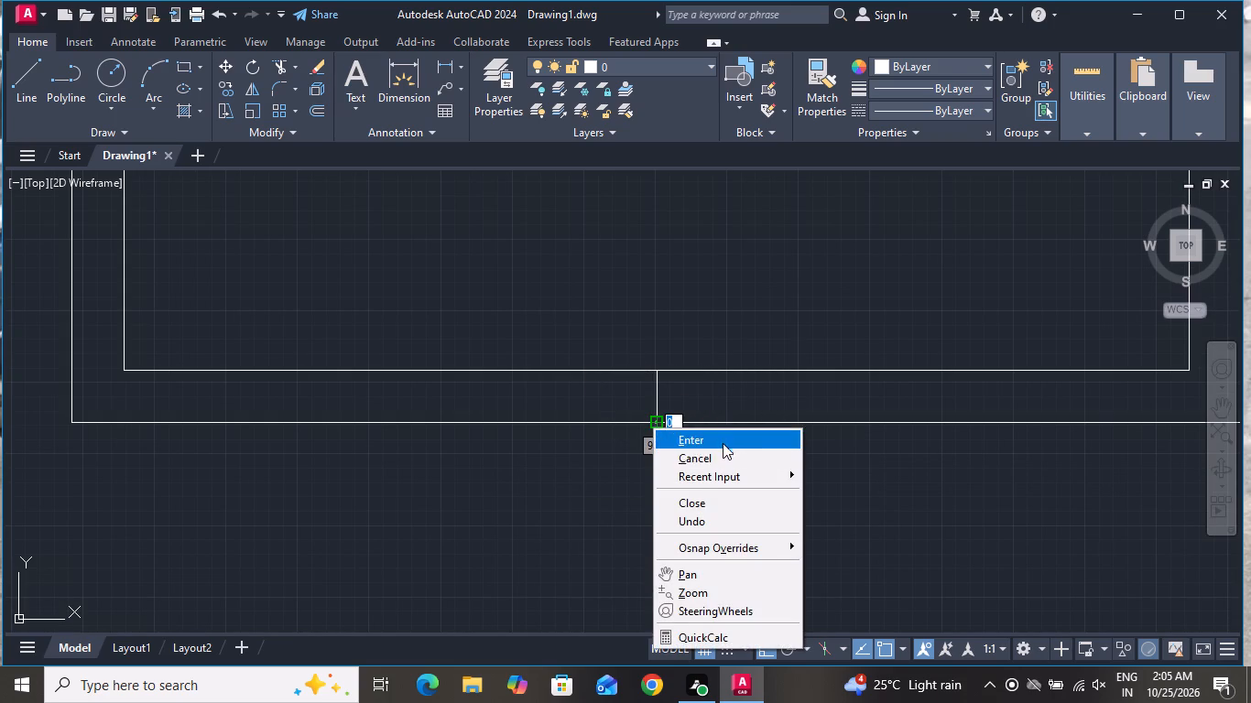
left_click(723, 456)
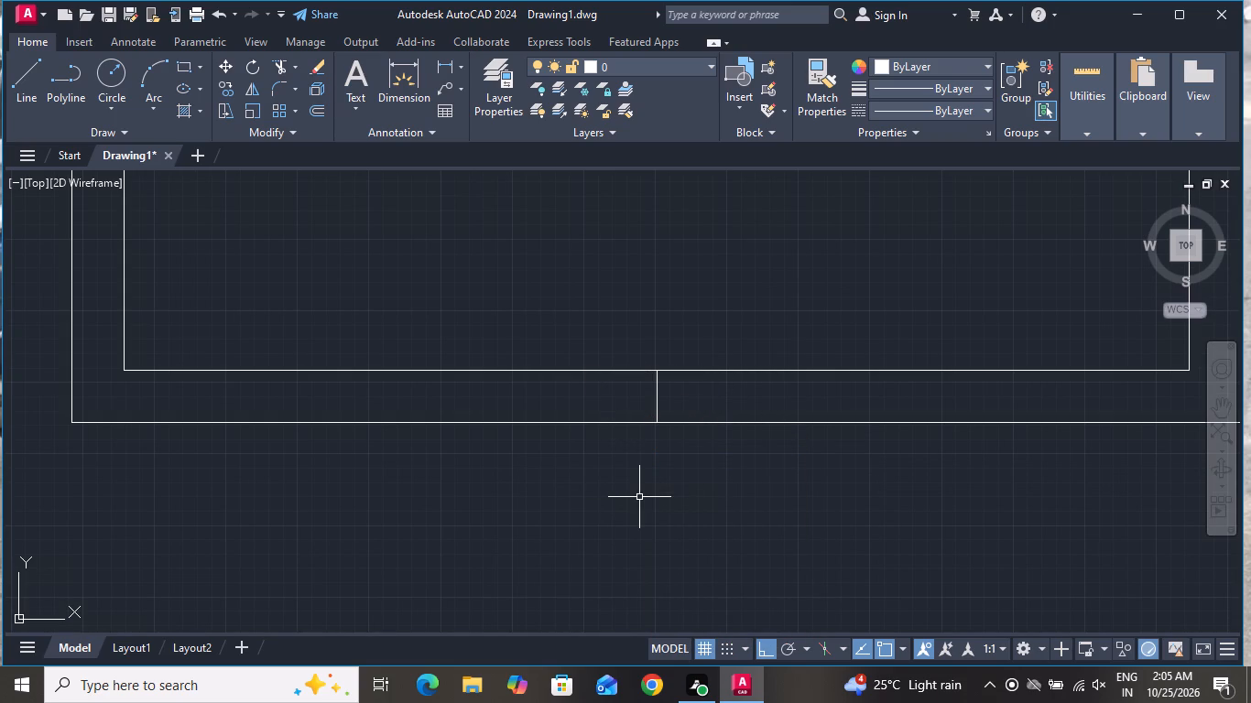
Draw a vertical line across the bottom wall's thickness a short distance west of the midpoint line.
left_click(14, 73)
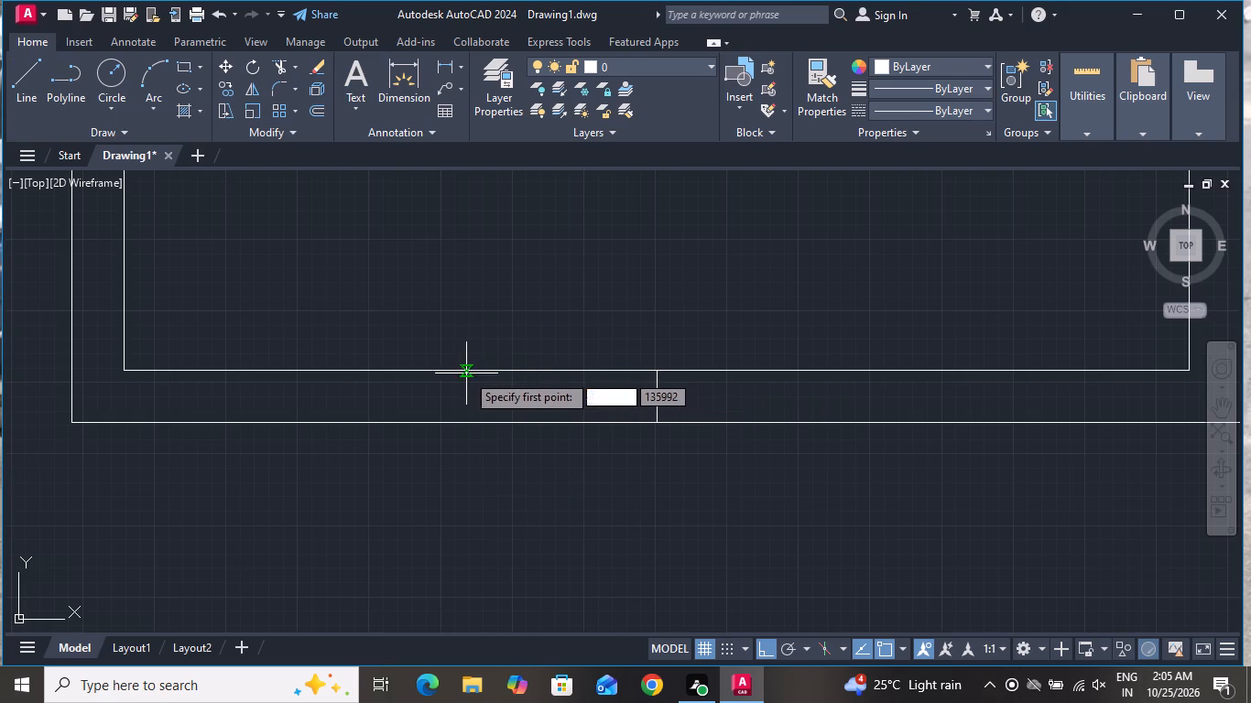
left_click(462, 368)
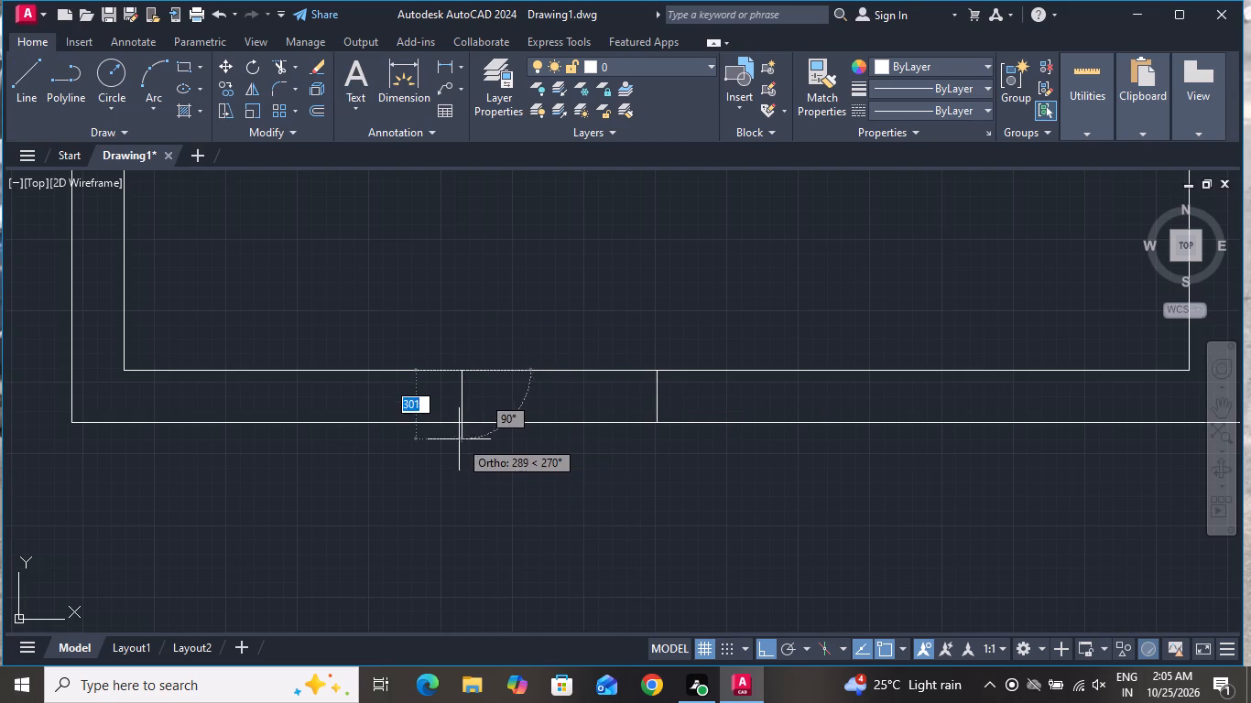
scroll(457, 453, "up", 2)
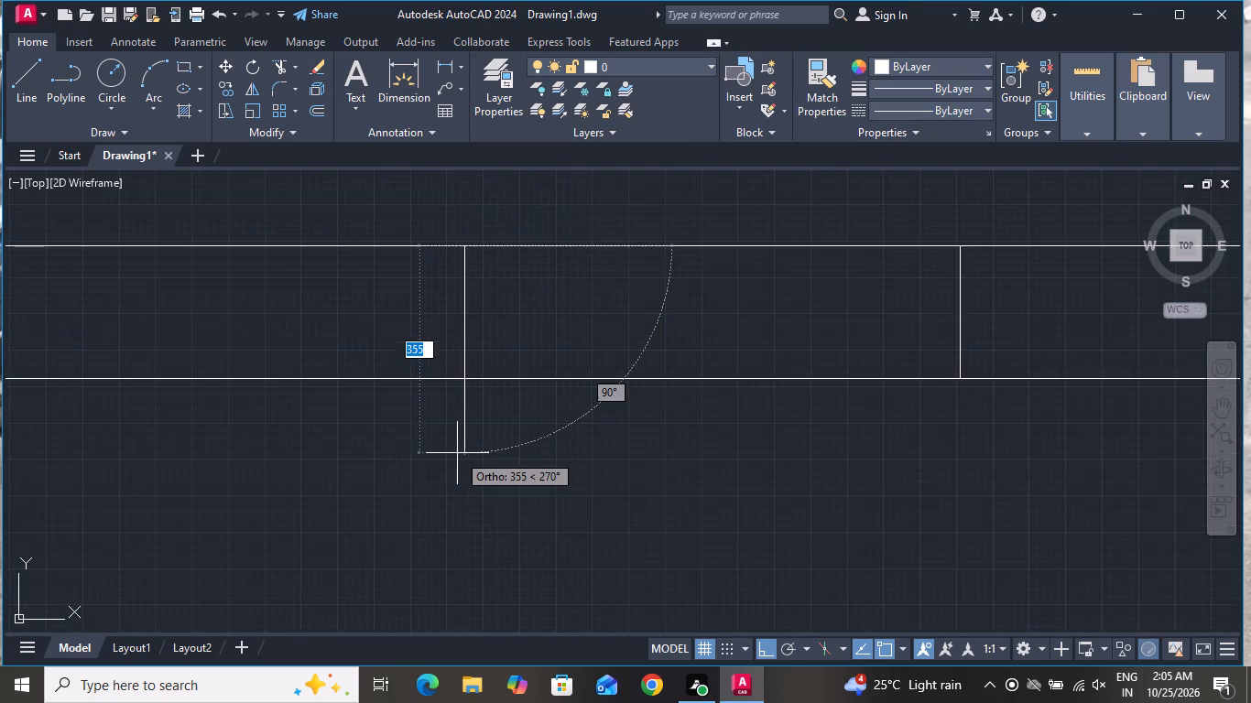
scroll(457, 453, "up", 1)
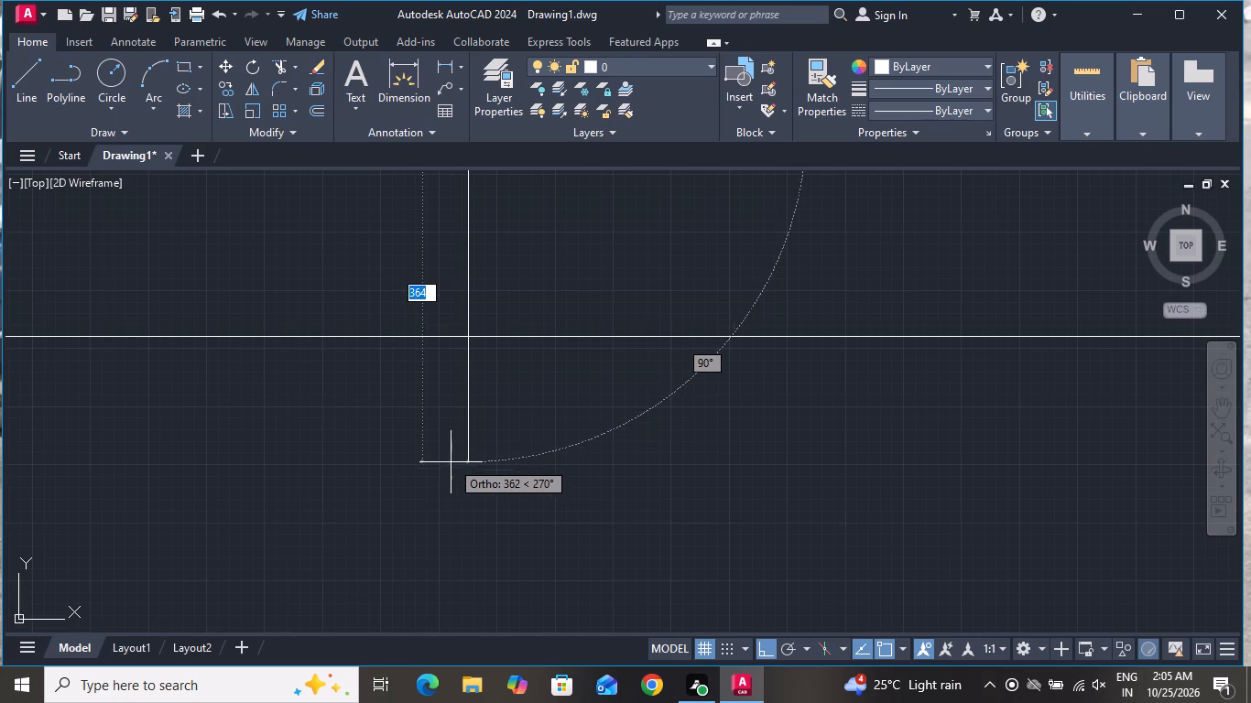
left_click(465, 337)
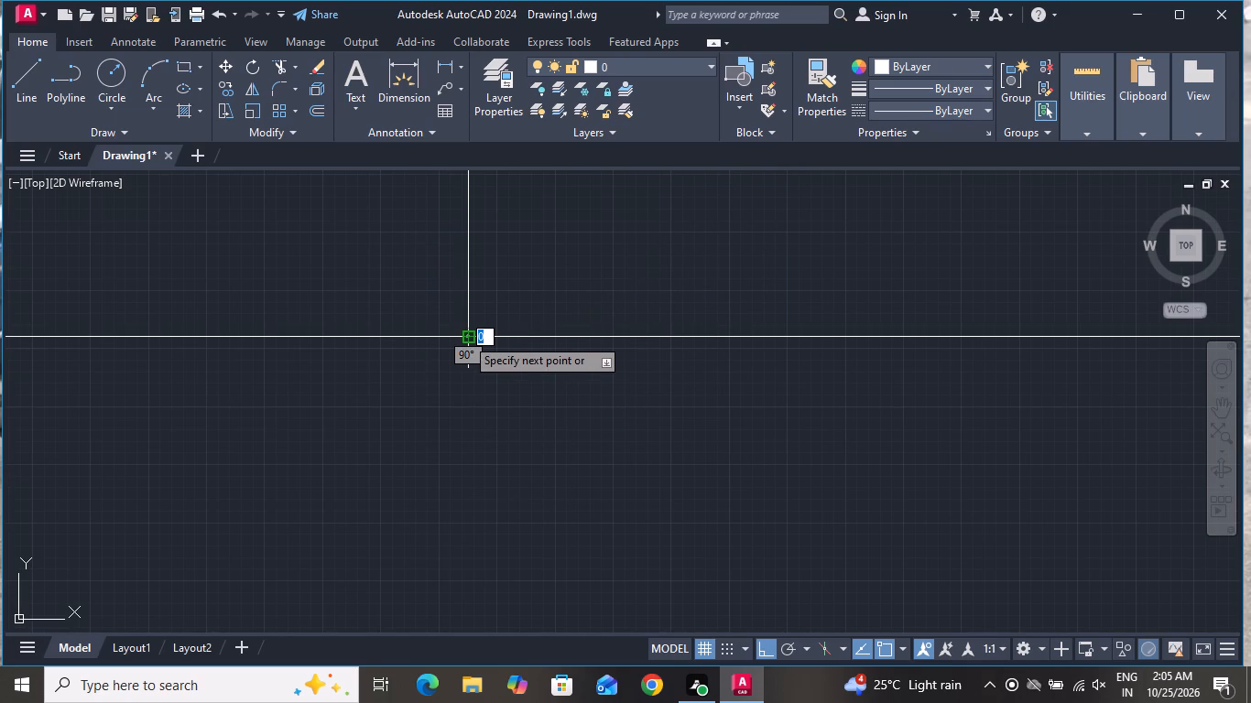
right_click(465, 336)
left_click(504, 357)
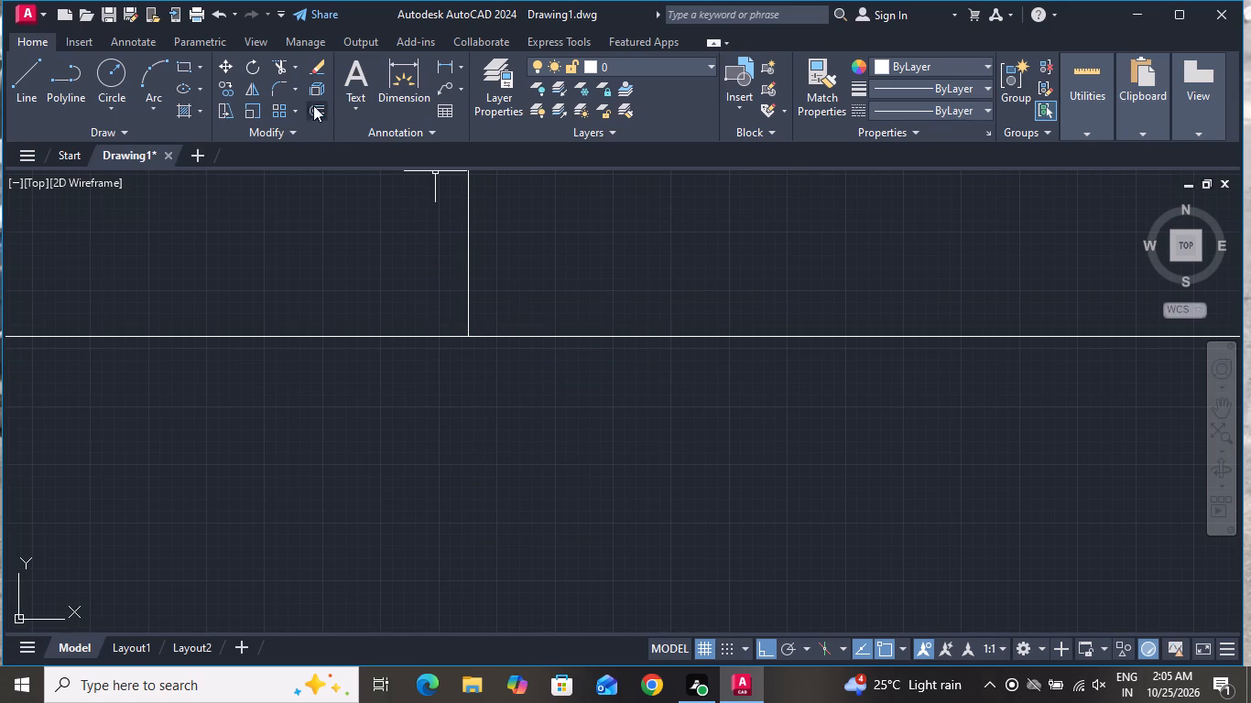
Draw a vertical line across the bottom wall's thickness a similar distance east of the midpoint line.
left_click(26, 66)
scroll(430, 425, "down", 1)
scroll(582, 434, "down", 2)
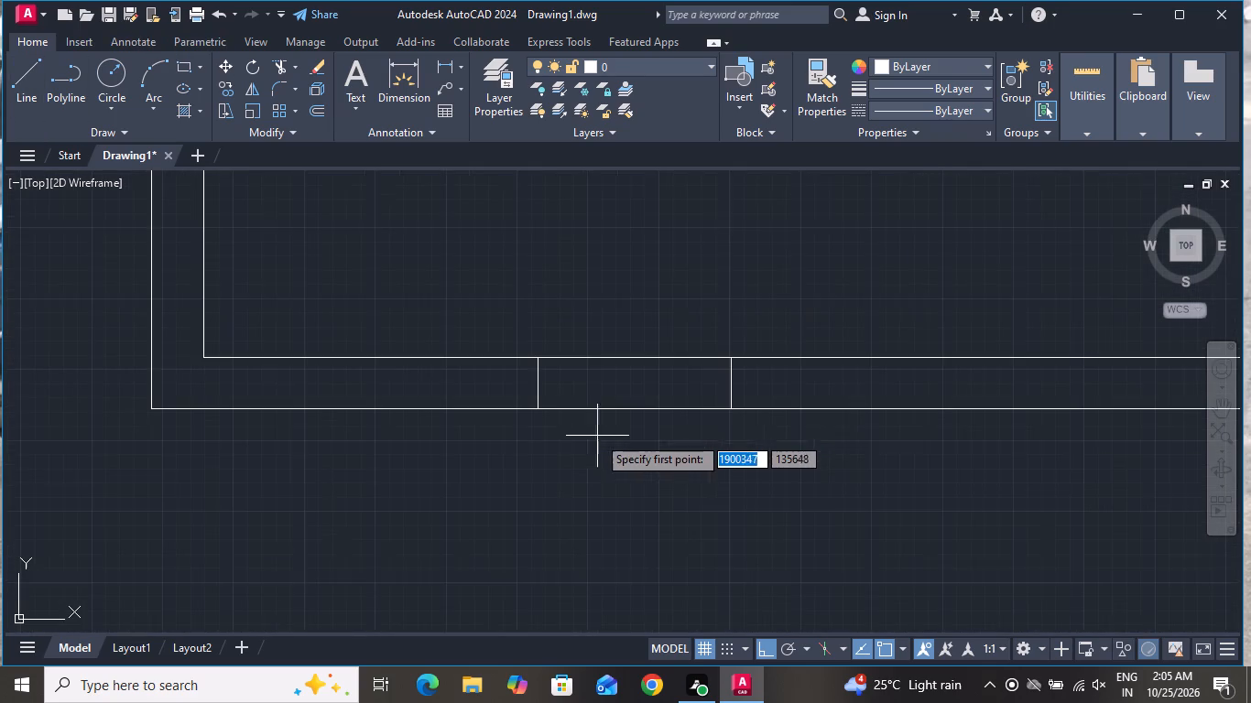
left_click(905, 359)
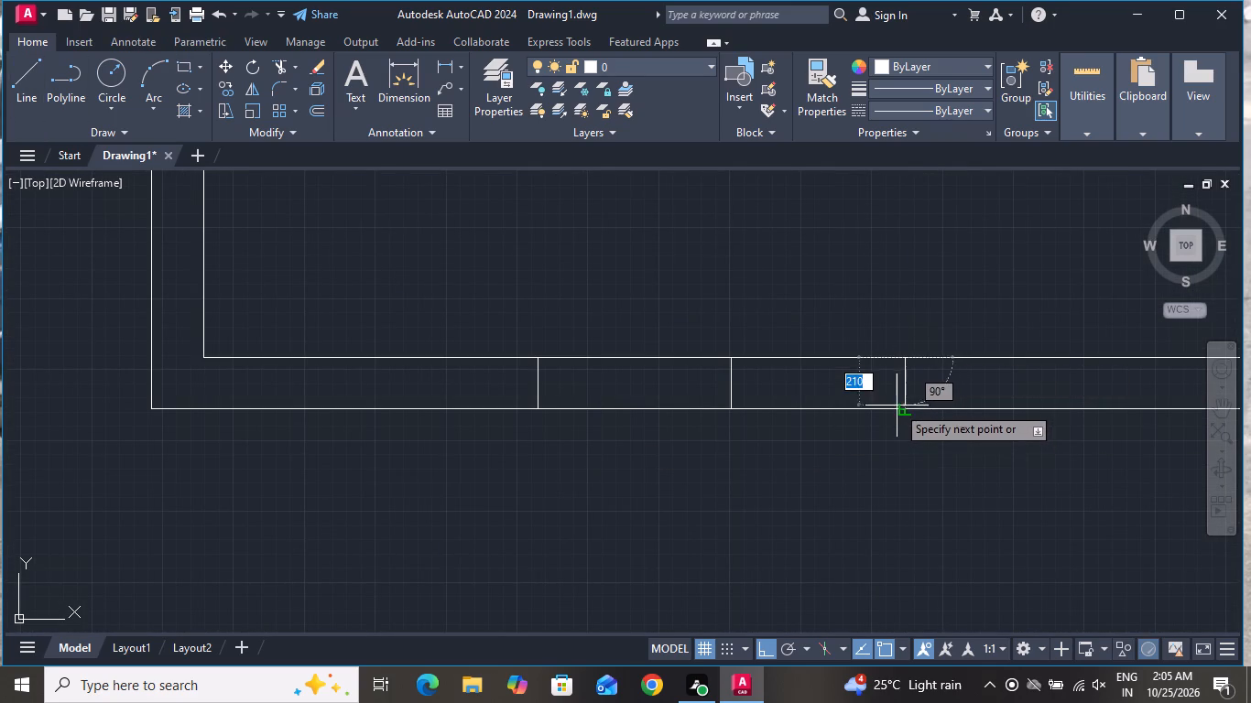
left_click(907, 405)
right_click(907, 407)
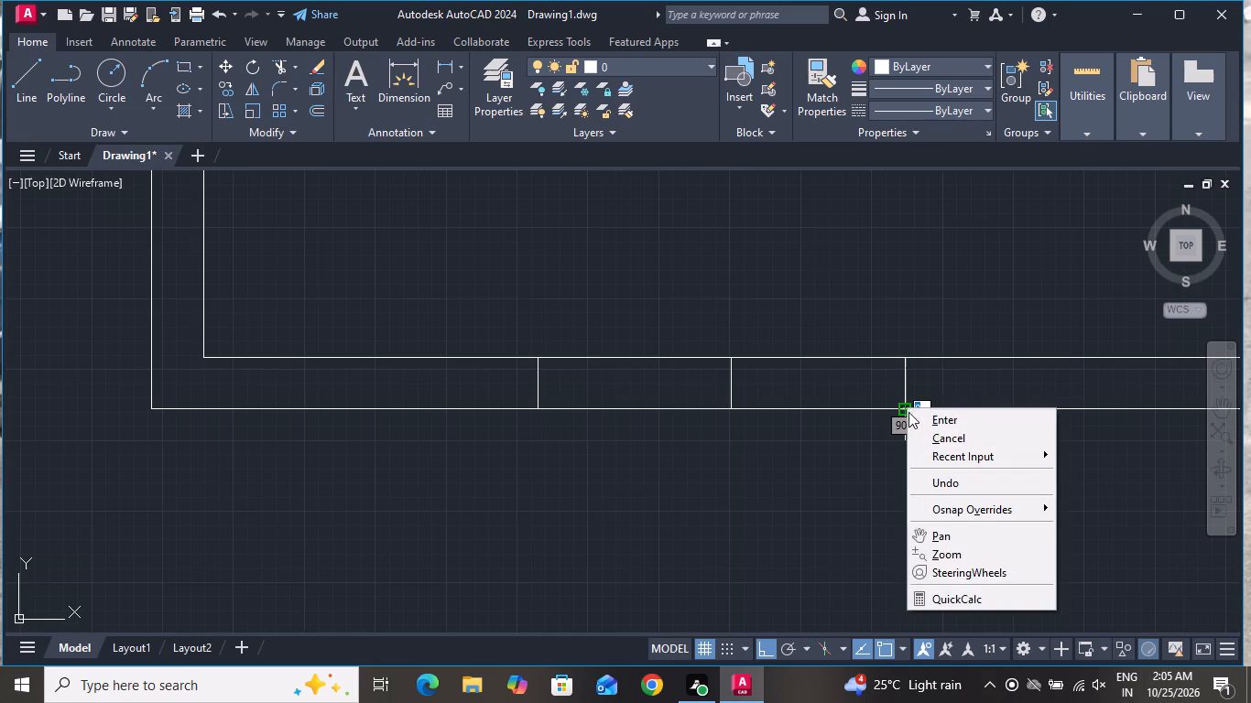
left_click(950, 432)
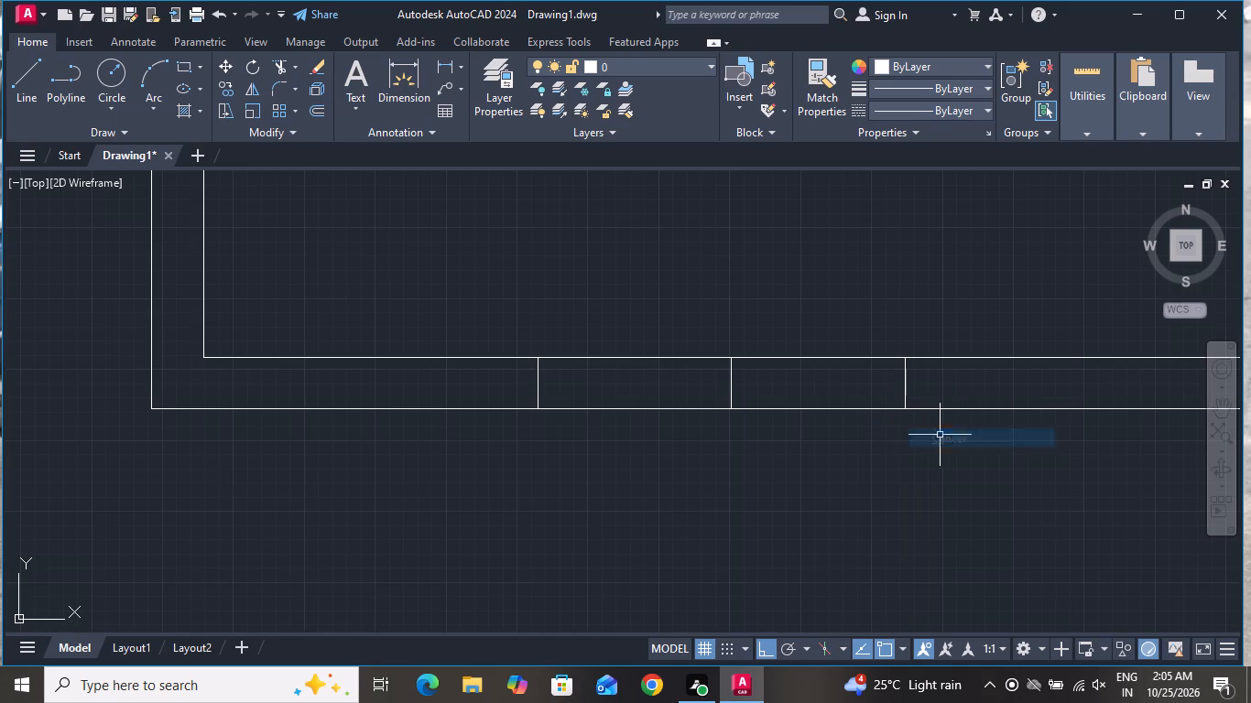
Draw a second vertical line across the wall just east of the eastern line, forming a narrow window jamb.
left_click(27, 73)
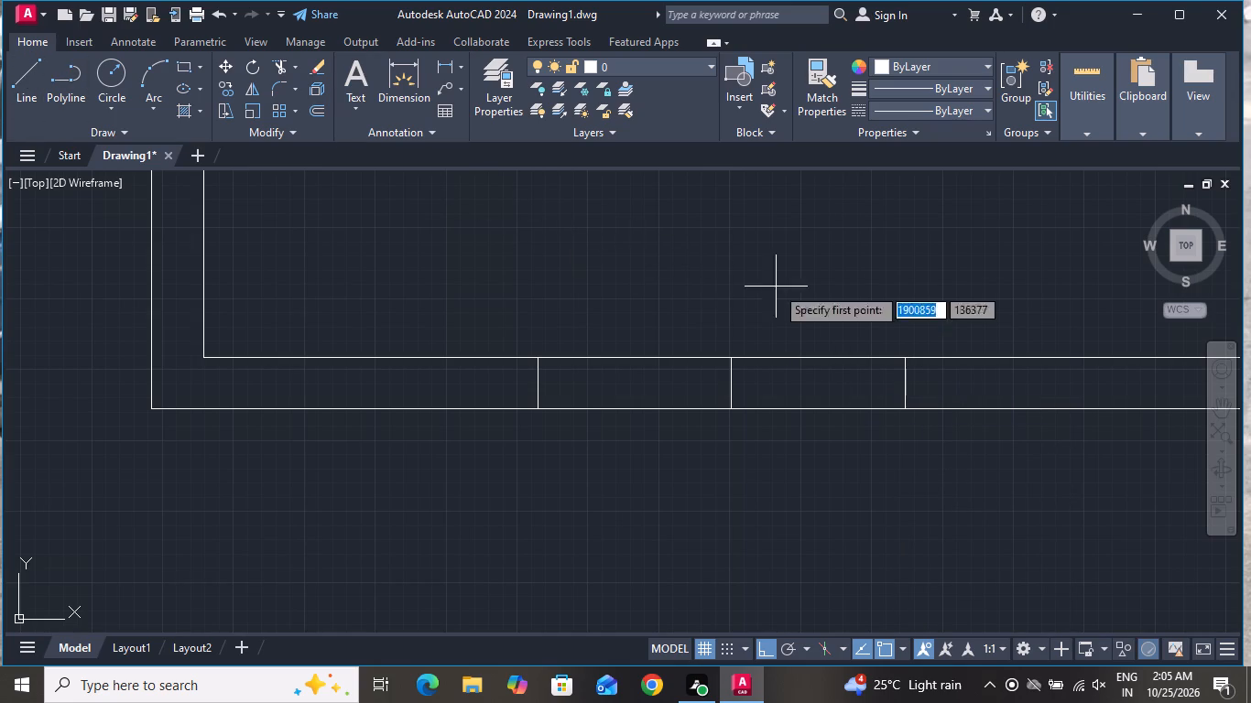
scroll(914, 354, "up", 1)
left_click(921, 362)
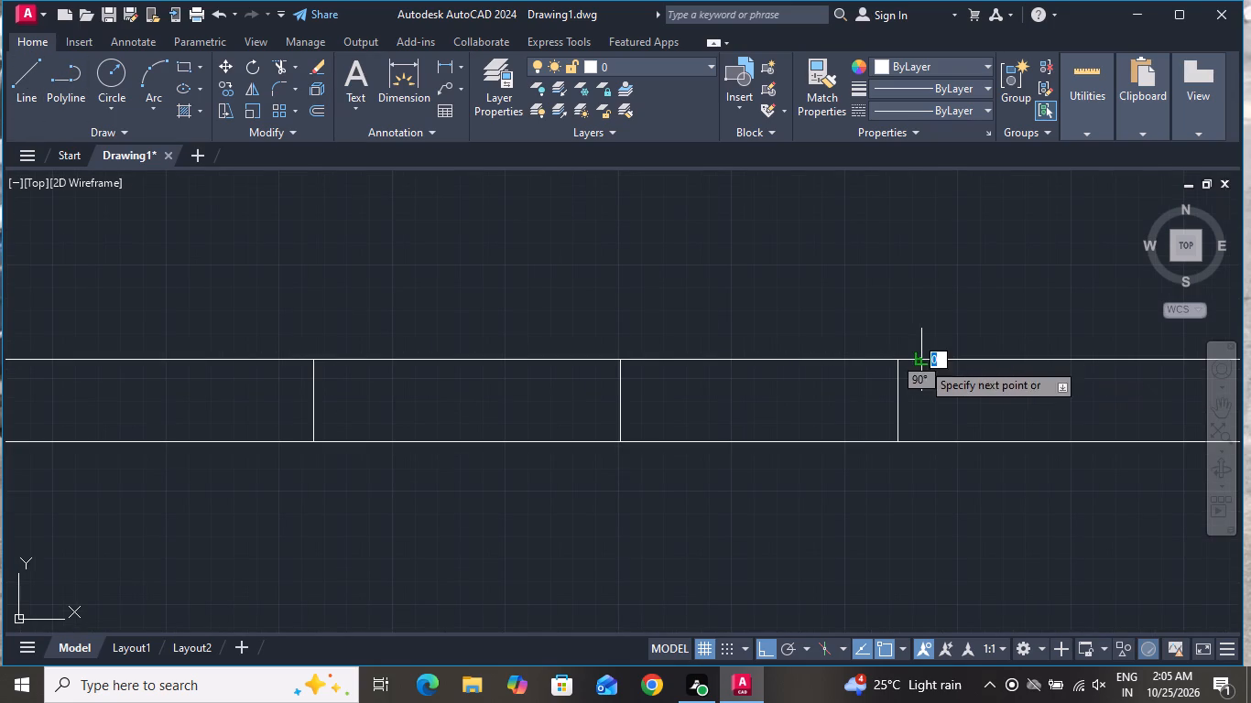
left_click(921, 436)
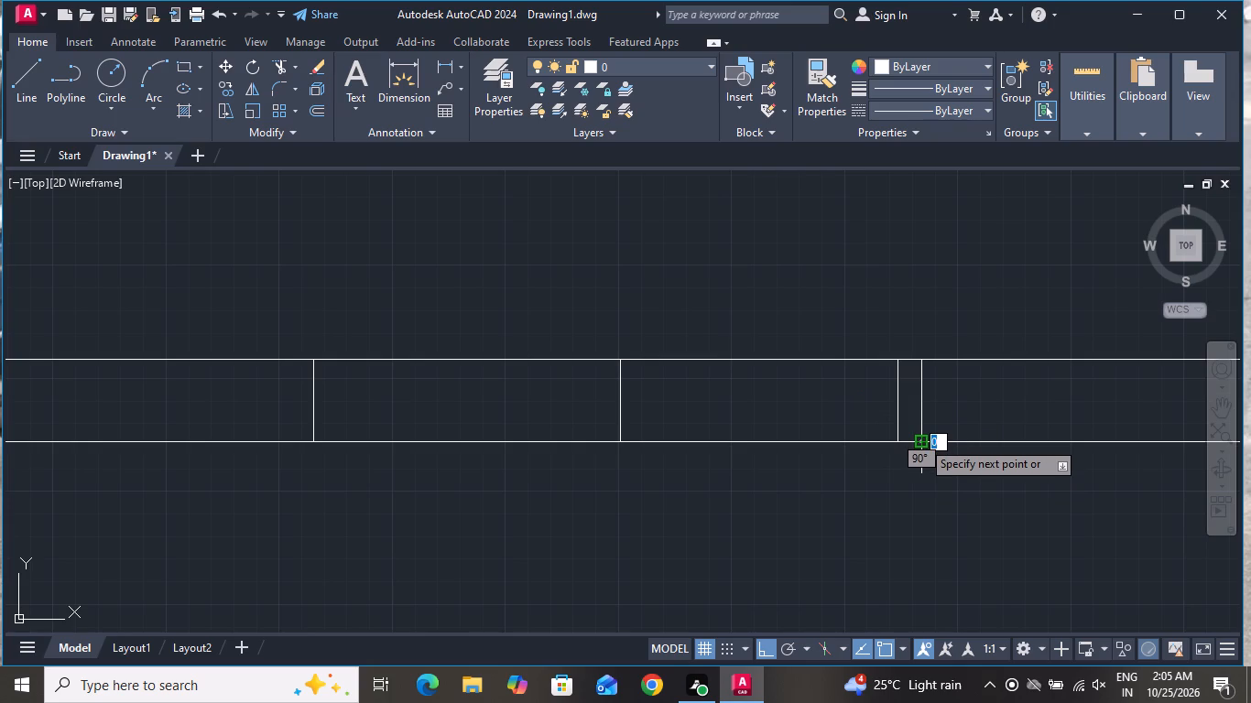
scroll(924, 474, "up", 3)
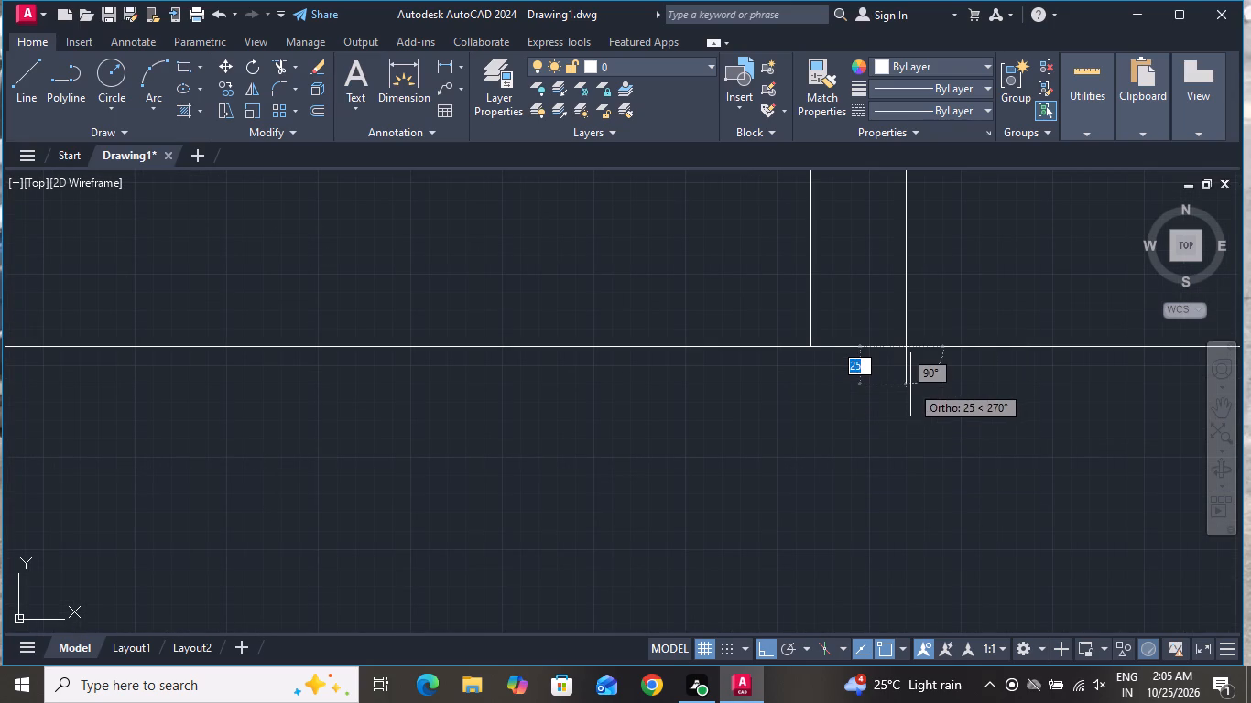
right_click(910, 384)
left_click(976, 419)
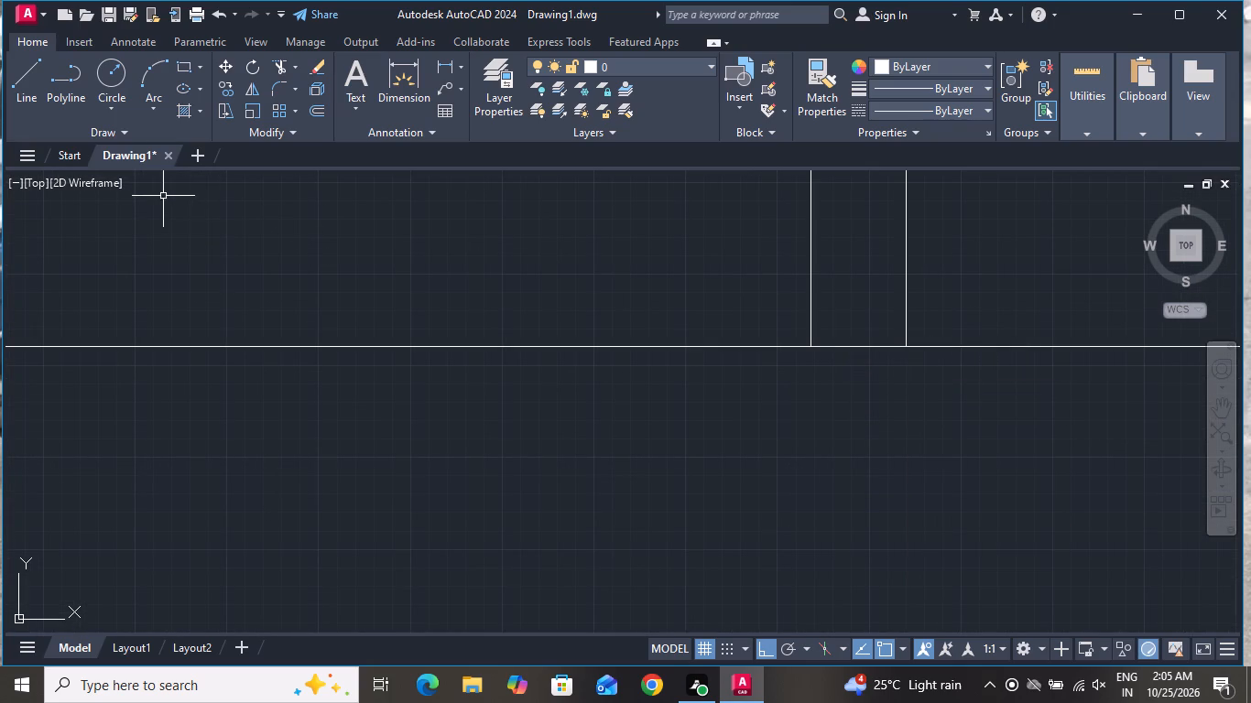
Draw a second vertical line across the wall just east of the western line, forming the opposite narrow jamb.
left_click(35, 77)
scroll(631, 487, "down", 4)
scroll(708, 481, "down", 1)
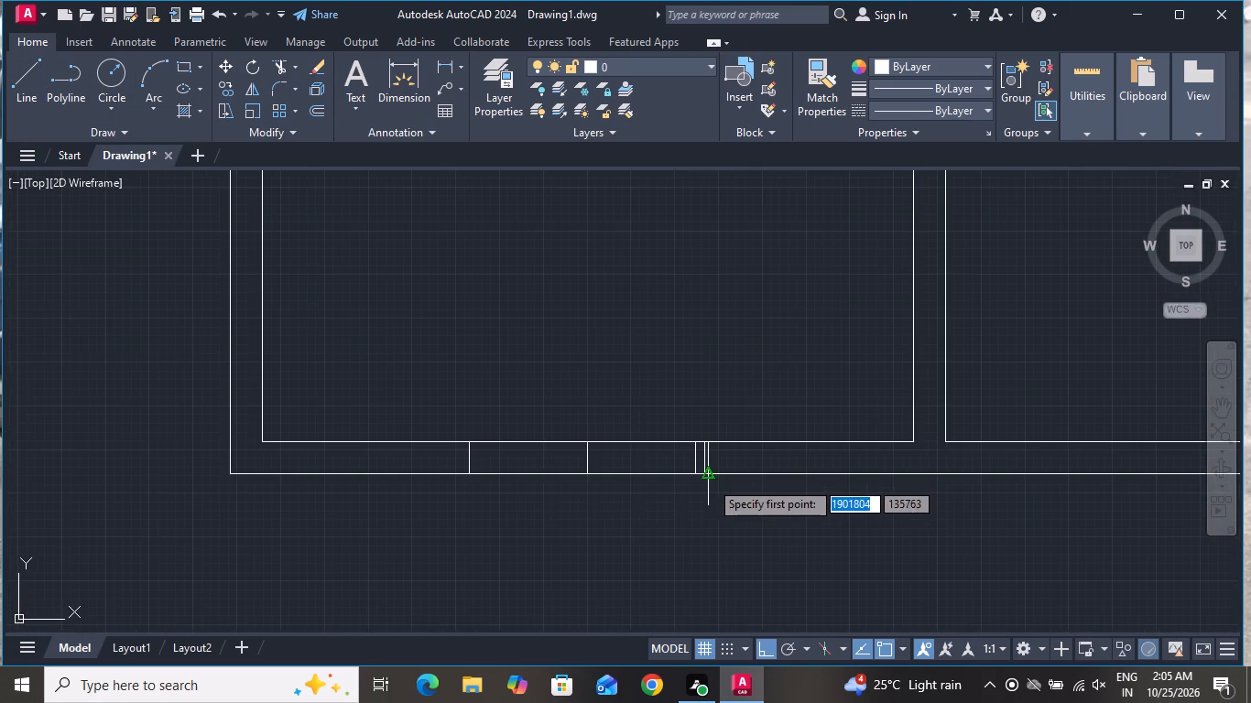
scroll(494, 490, "up", 2)
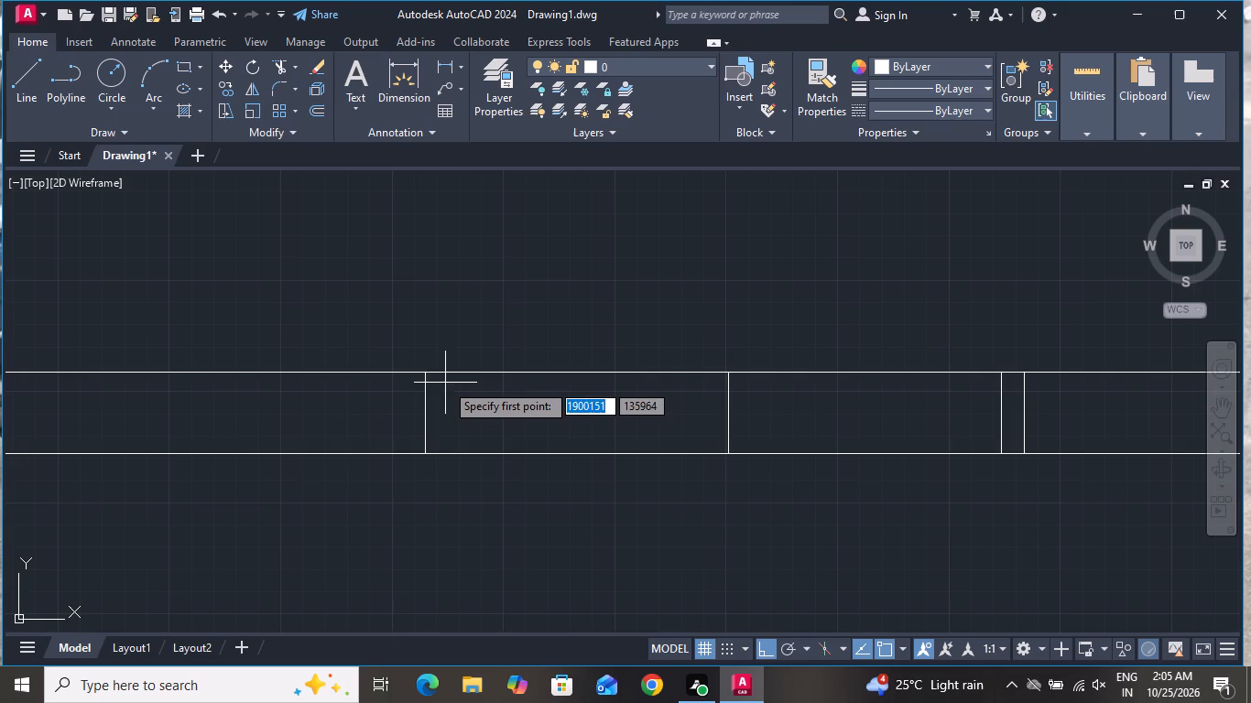
left_click(444, 372)
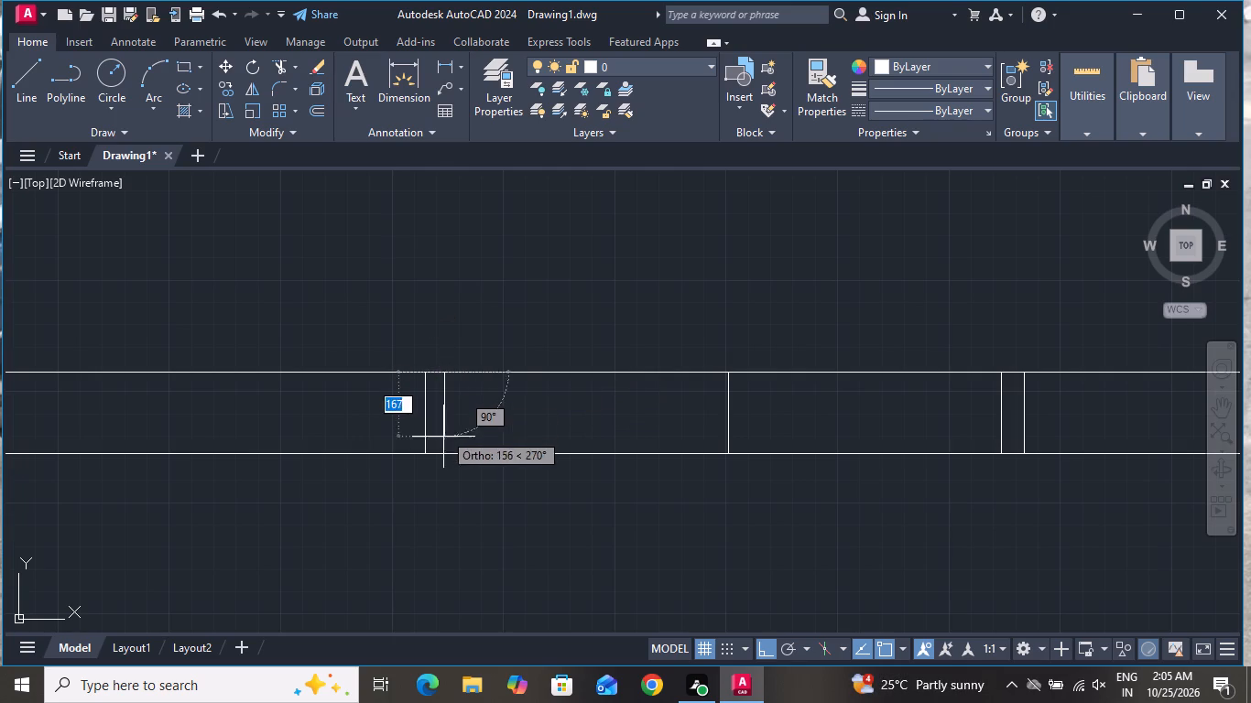
left_click(446, 450)
right_click(453, 451)
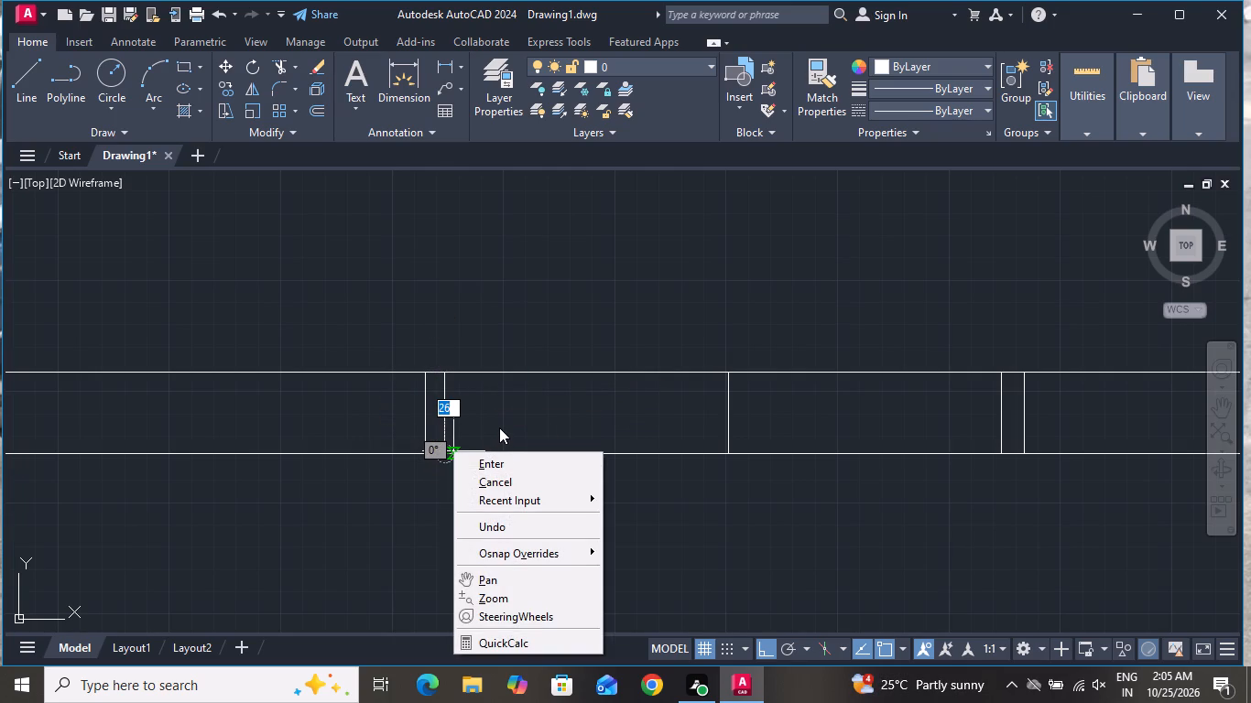
left_click(506, 487)
Draw a horizontal line midway through the wall thickness between the inner lines of the two window jambs.
left_click(26, 73)
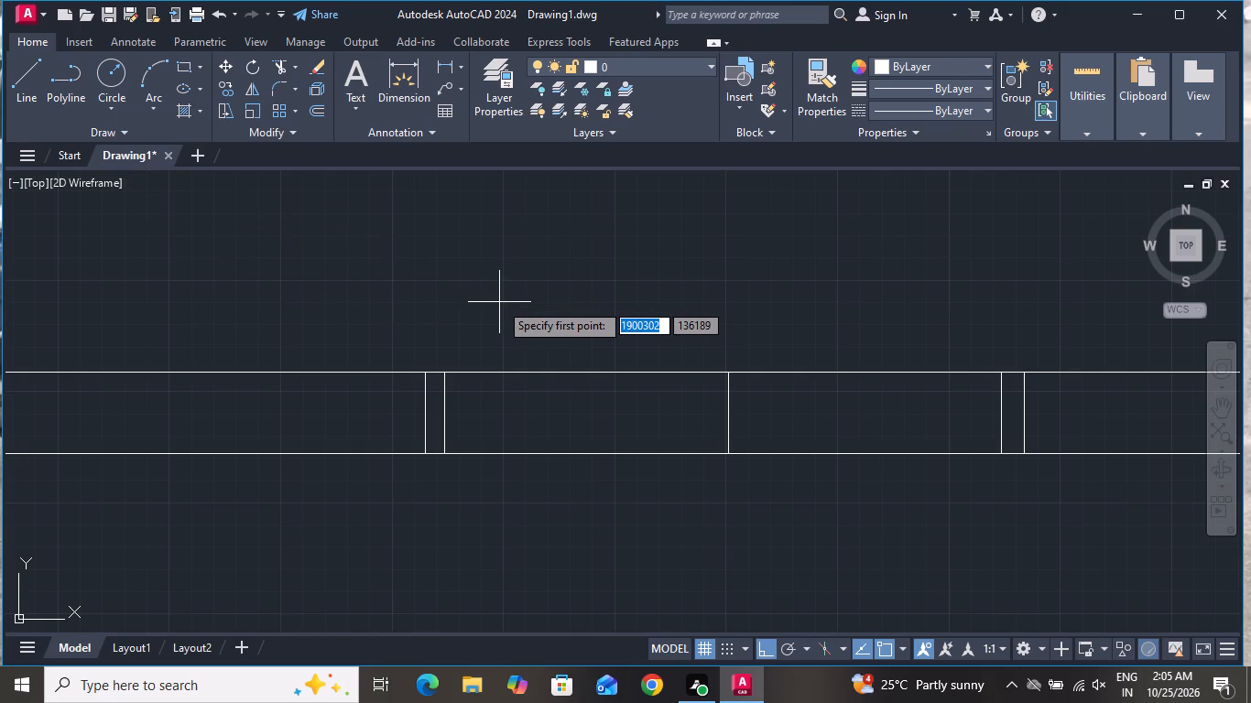
scroll(514, 315, "up", 2)
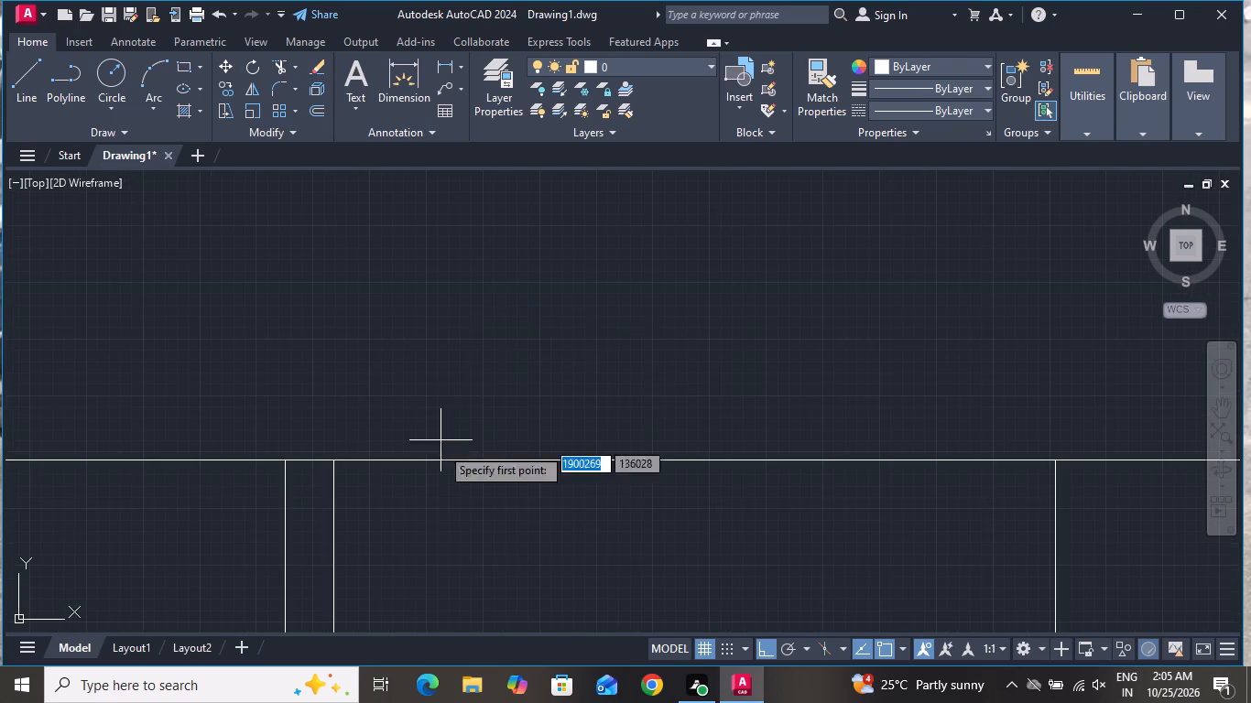
left_click(332, 567)
scroll(739, 546, "down", 3)
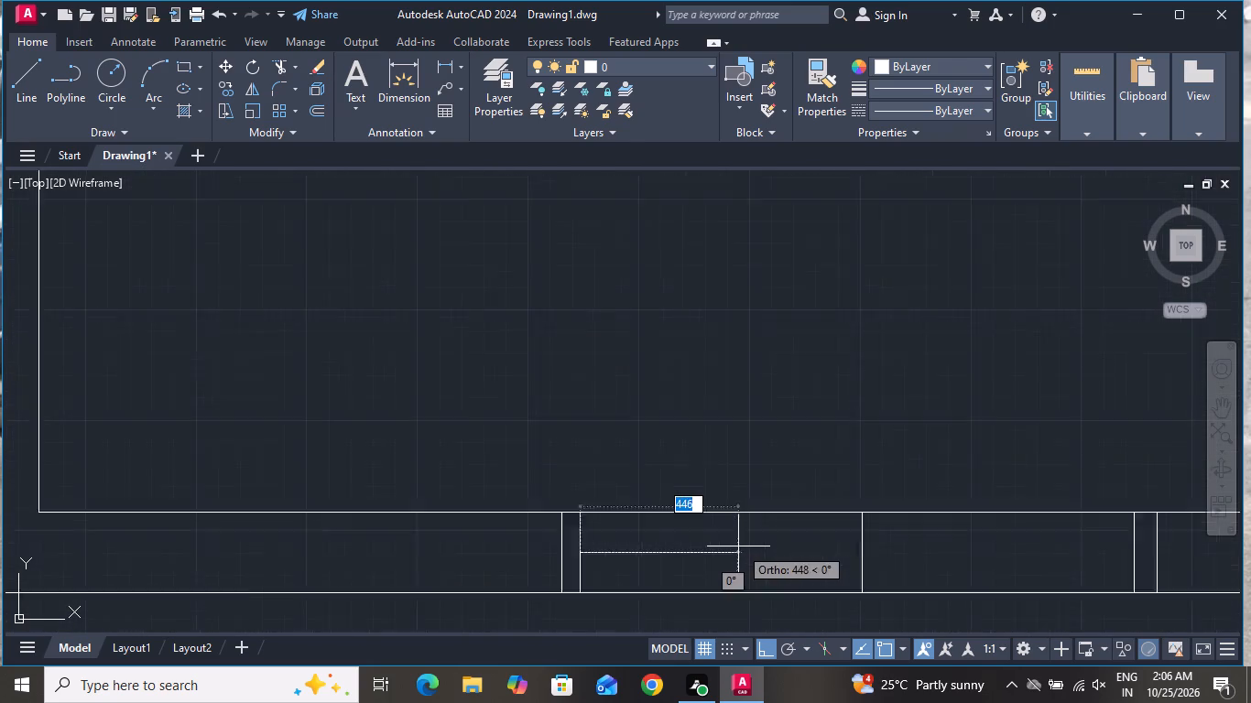
scroll(1002, 547, "up", 2)
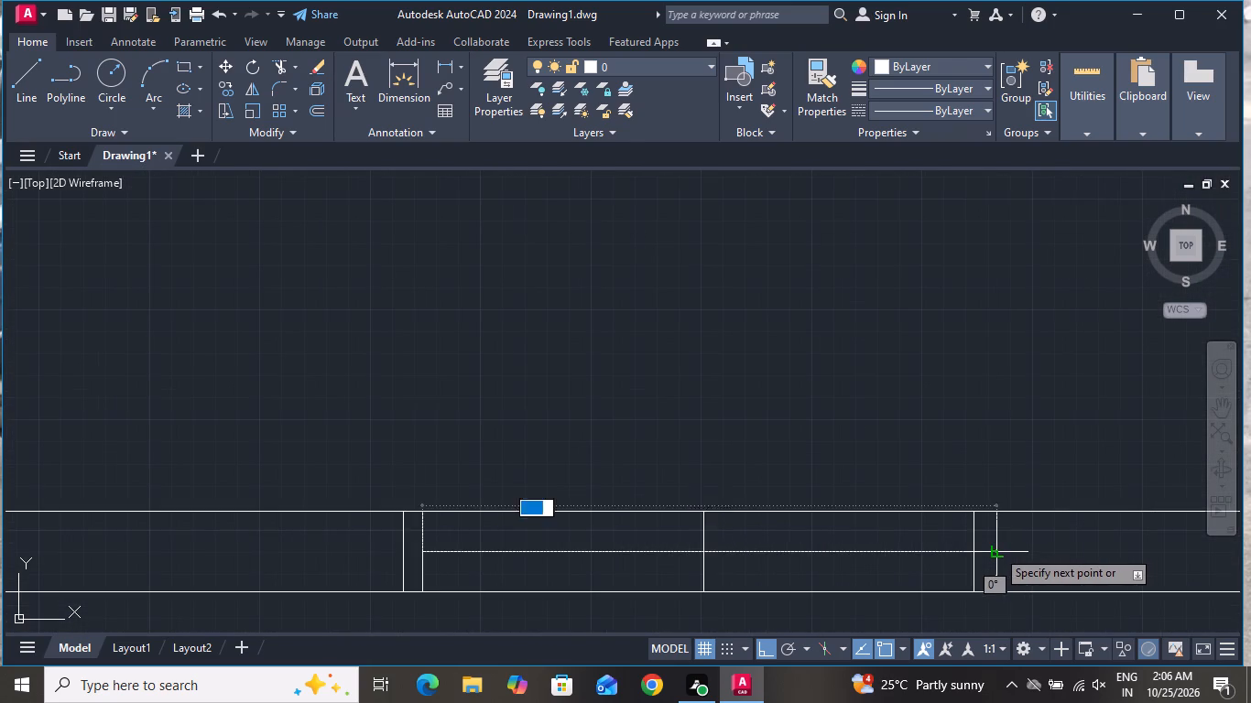
scroll(996, 549, "up", 1)
left_click(930, 549)
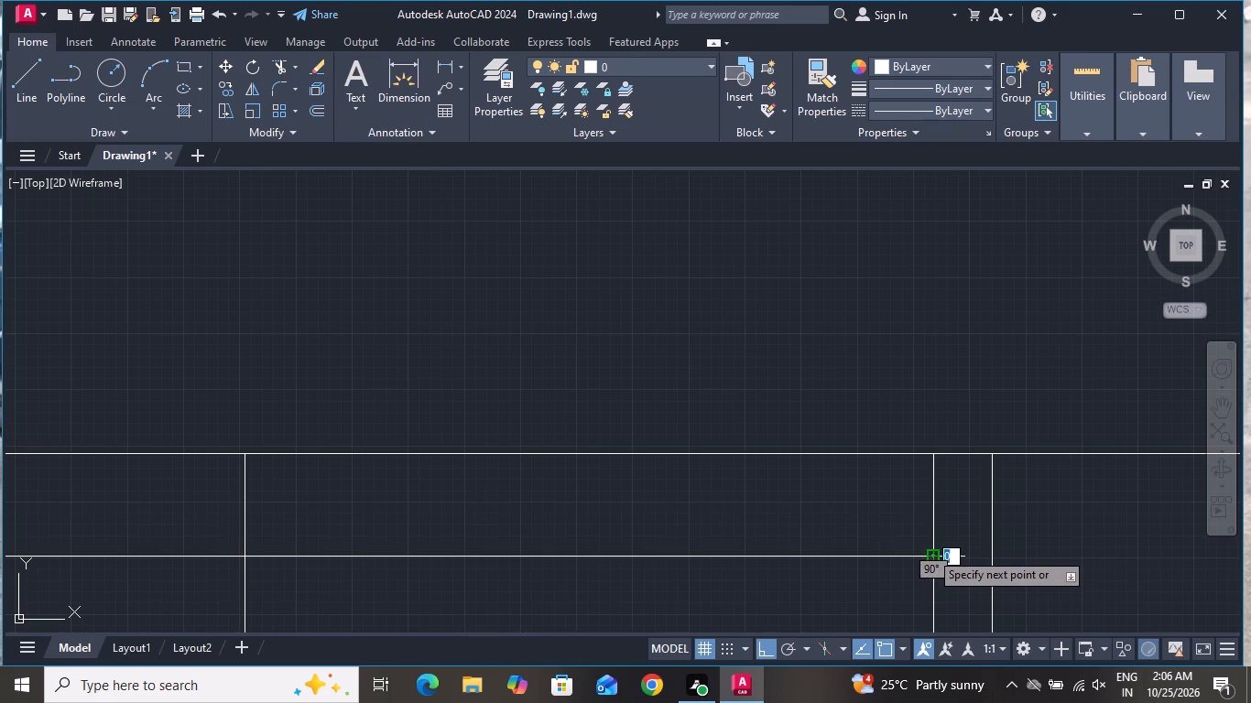
left_click(934, 560)
right_click(928, 568)
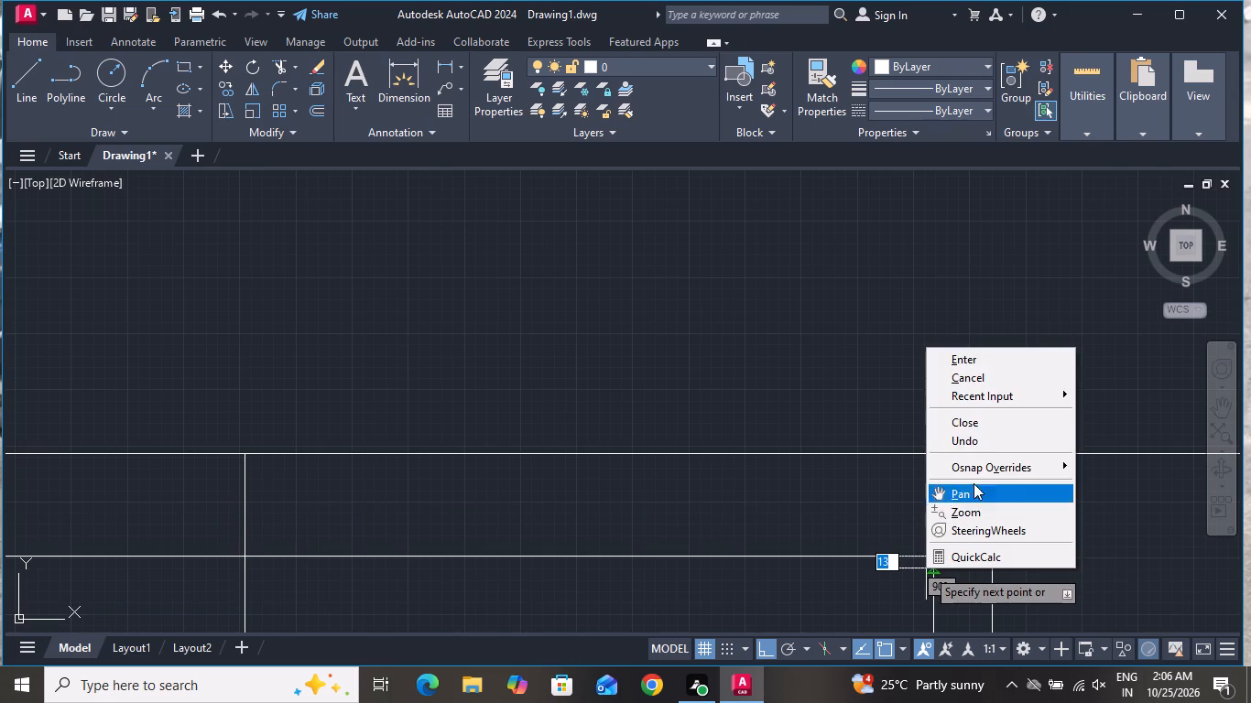
left_click(983, 375)
Draw a horizontal line about 1562 long between the inner jamb lines, slightly above the window's middle line.
scroll(995, 421, "down", 2)
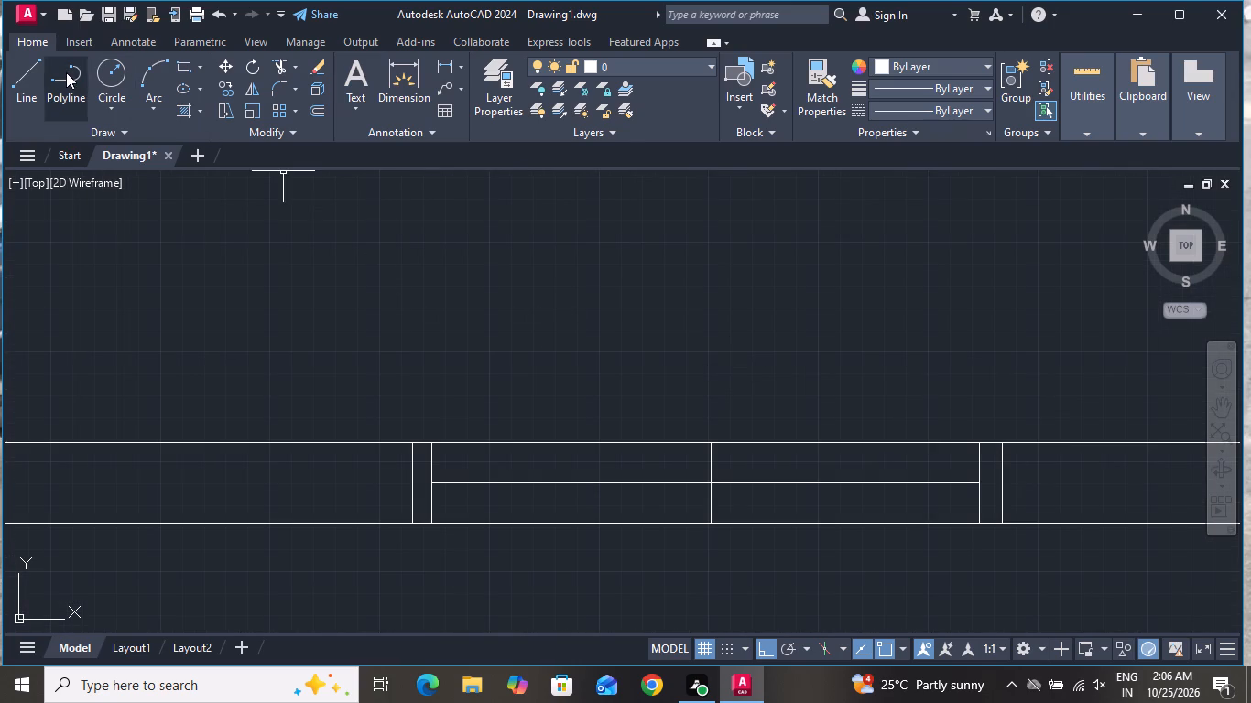
left_click(17, 70)
scroll(433, 493, "up", 2)
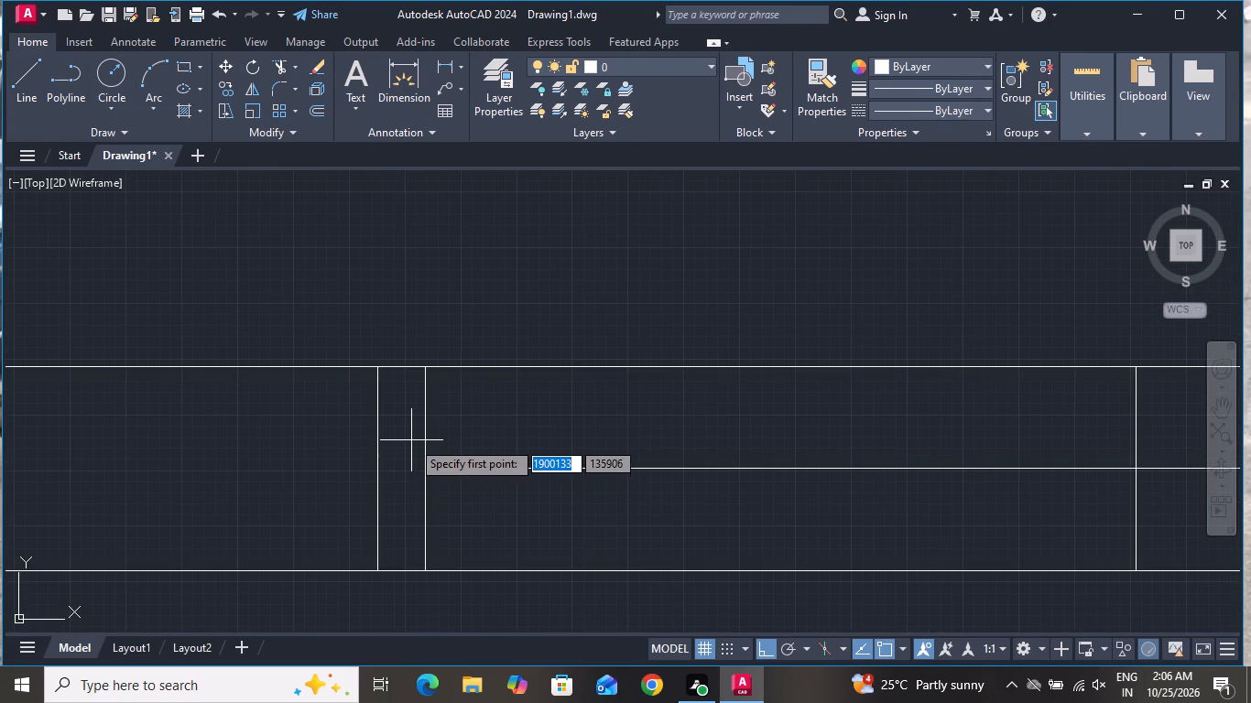
left_click(424, 434)
scroll(613, 459, "down", 1)
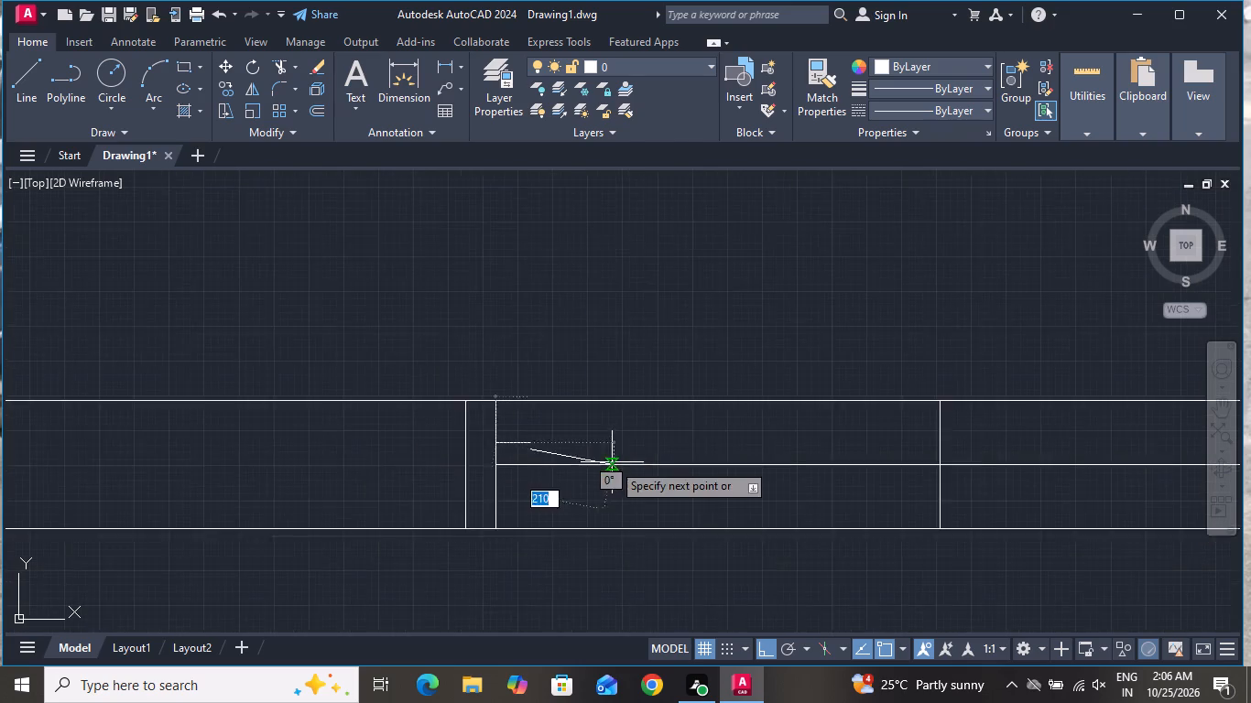
scroll(612, 462, "down", 1)
scroll(1093, 442, "up", 3)
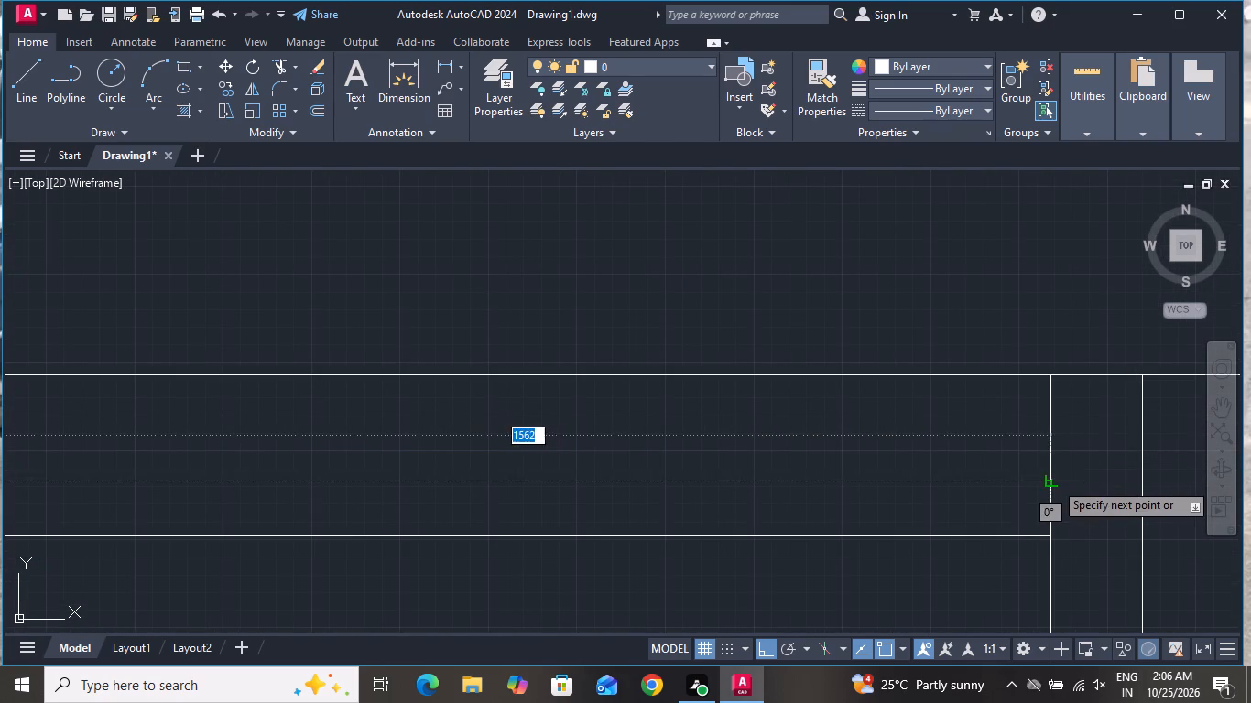
left_click(1046, 484)
right_click(1046, 484)
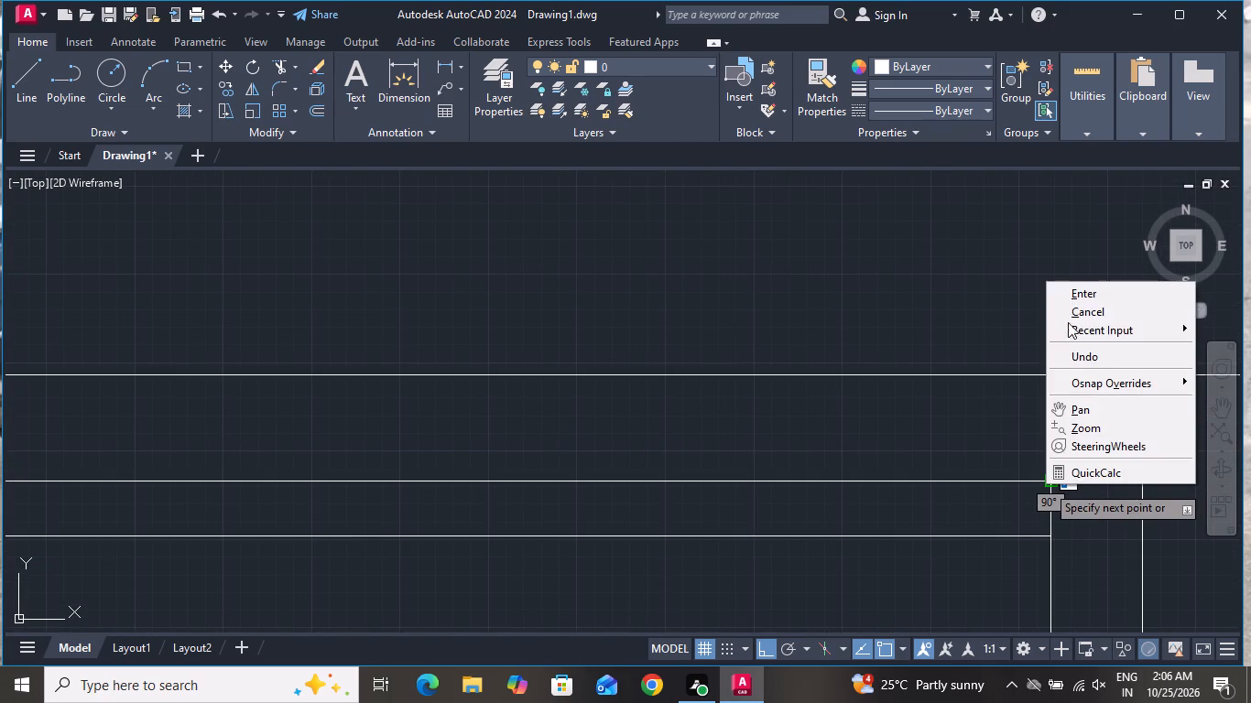
left_click(1073, 309)
Draw a matching horizontal line between the inner jamb lines, slightly below the window's middle line.
left_click(28, 86)
scroll(375, 188, "down", 2)
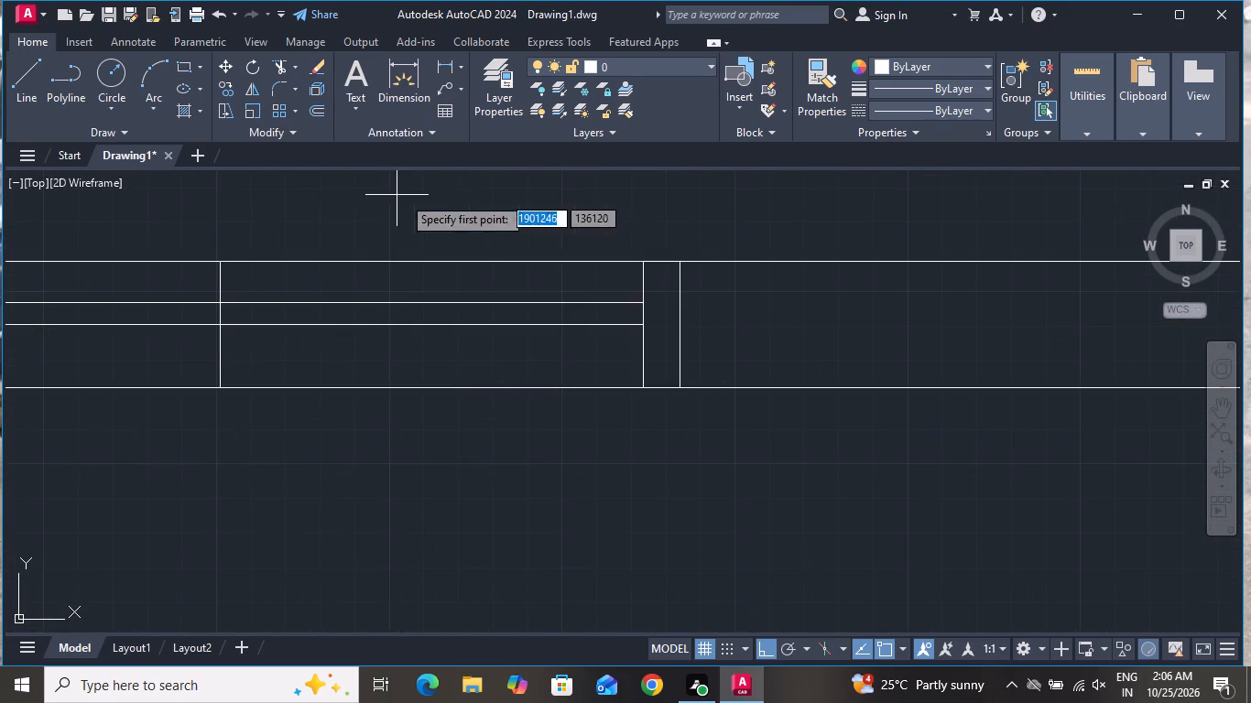
scroll(233, 340, "down", 1)
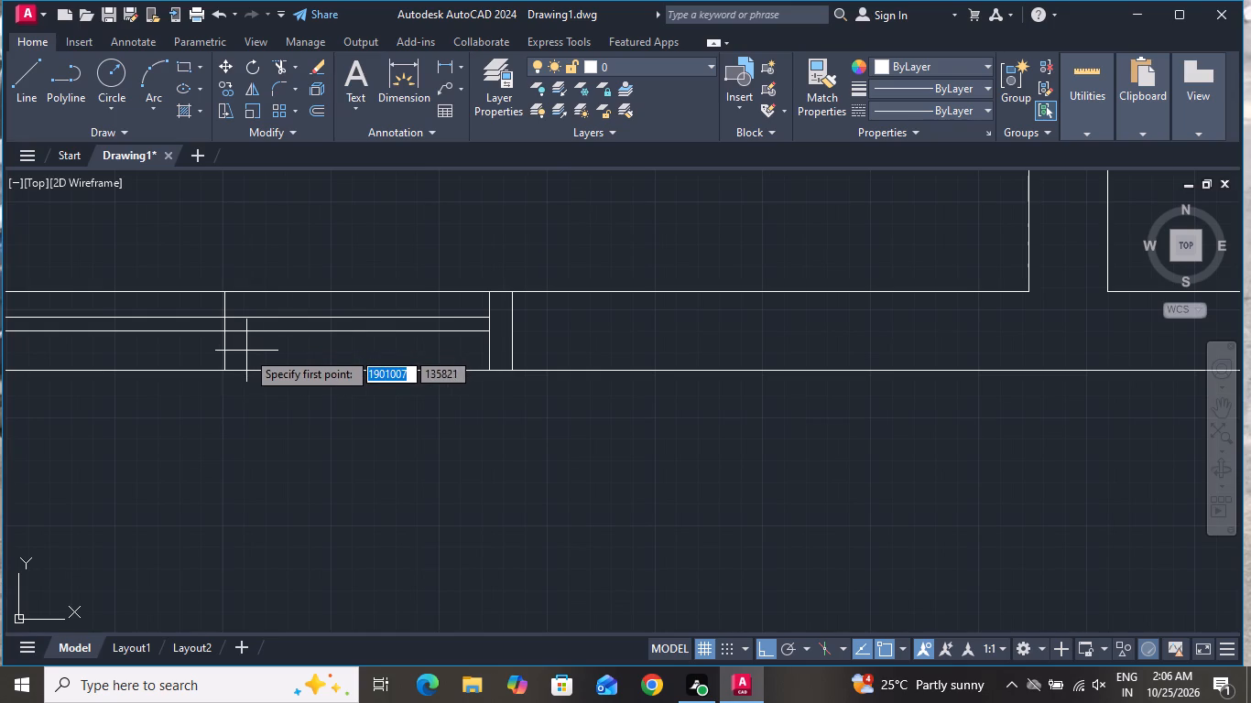
scroll(163, 329, "down", 3)
scroll(143, 336, "up", 4)
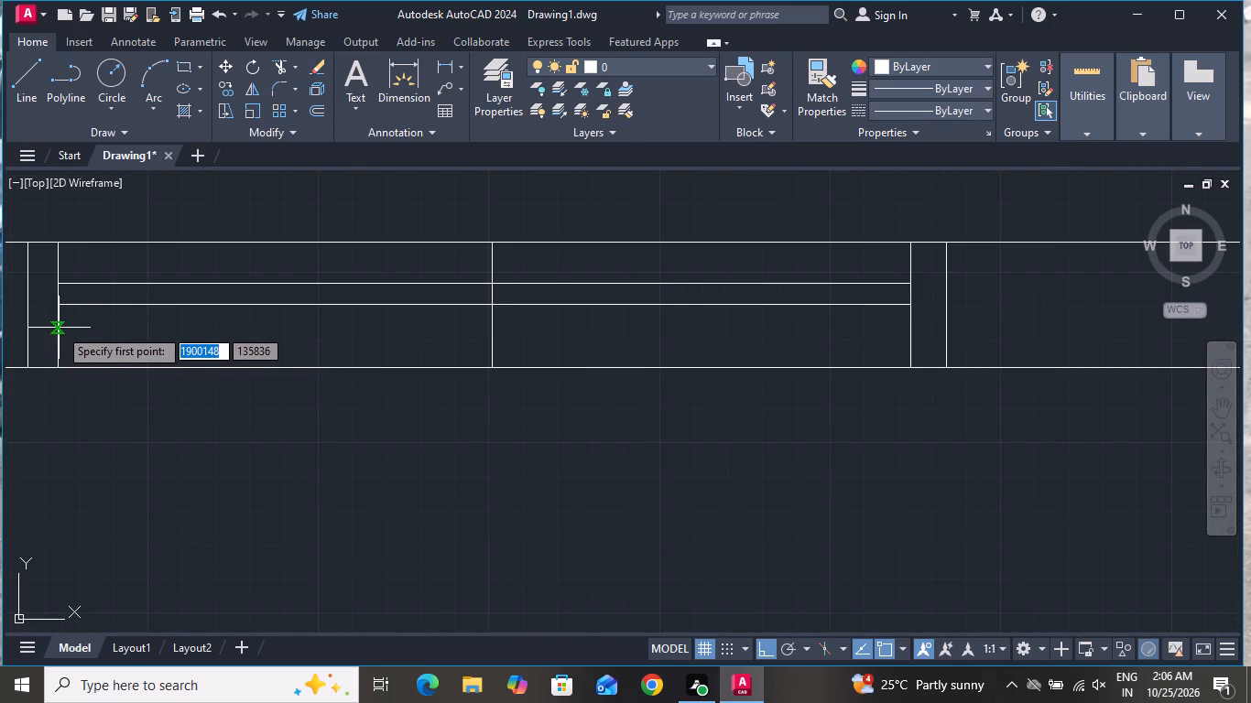
left_click(59, 328)
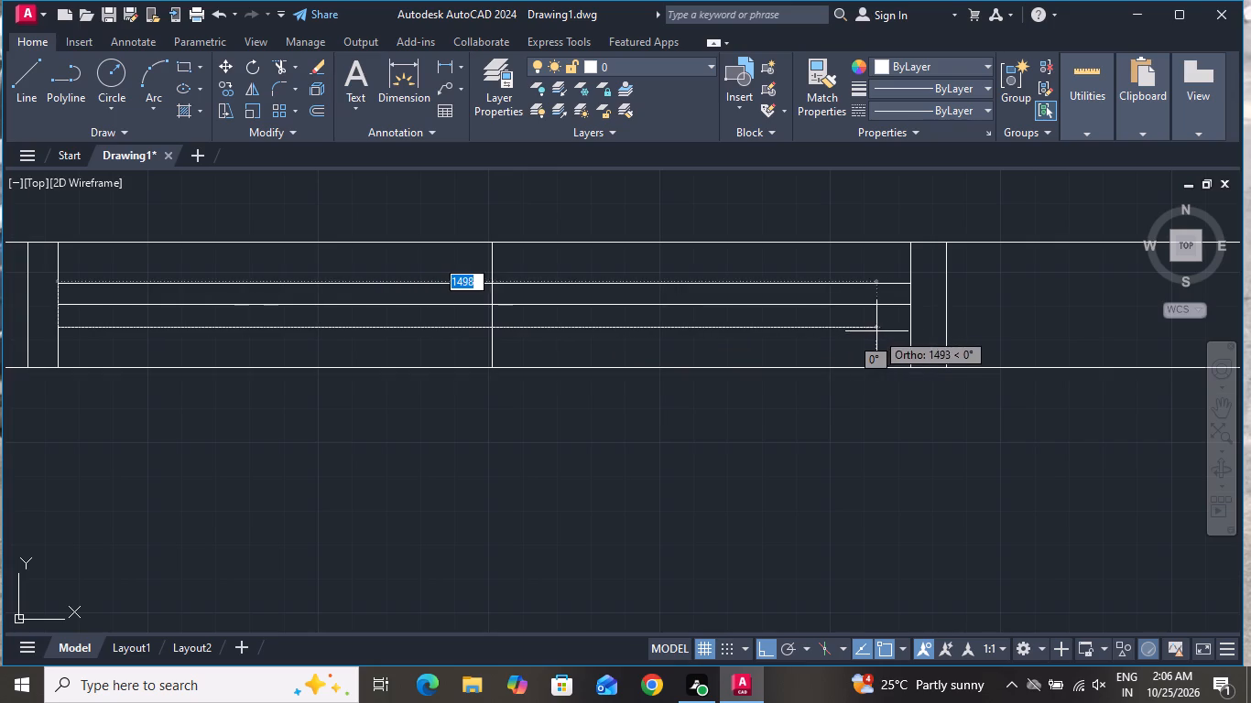
left_click(910, 329)
right_click(907, 328)
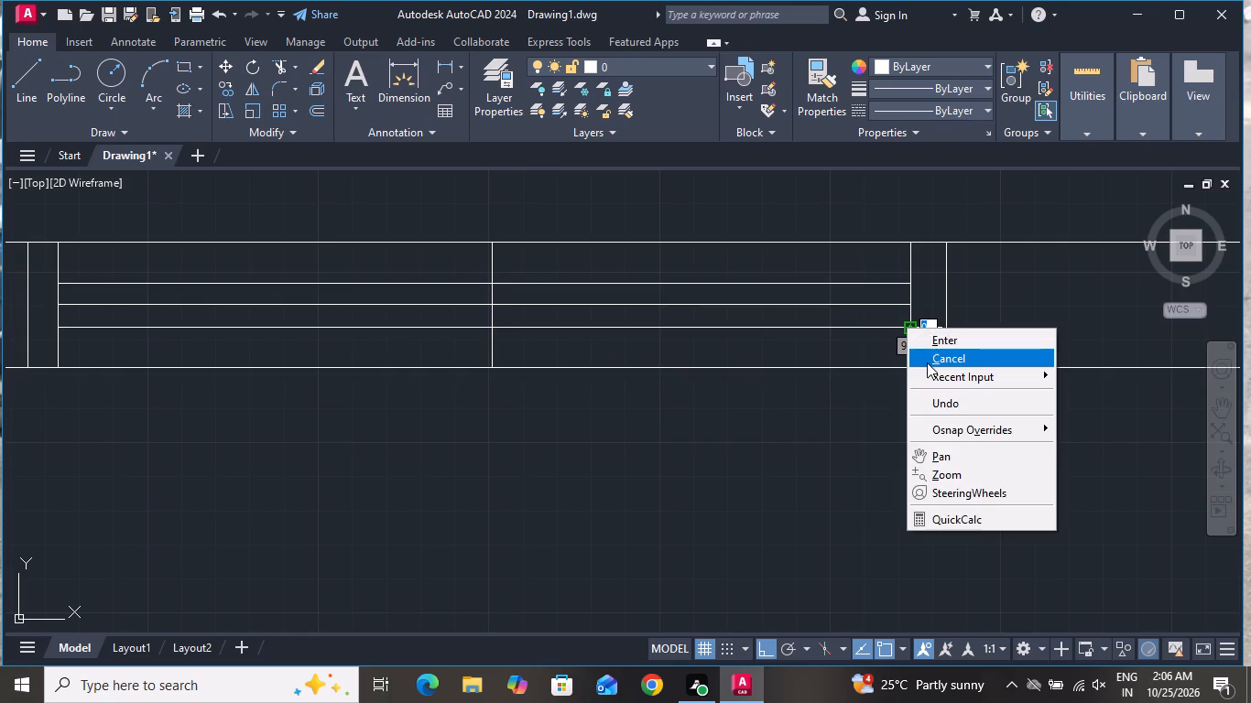
left_click(928, 353)
Delete the vertical midpoint line and the middle horizontal line of the window, keeping the two outer horizontal lines.
scroll(482, 303, "up", 2)
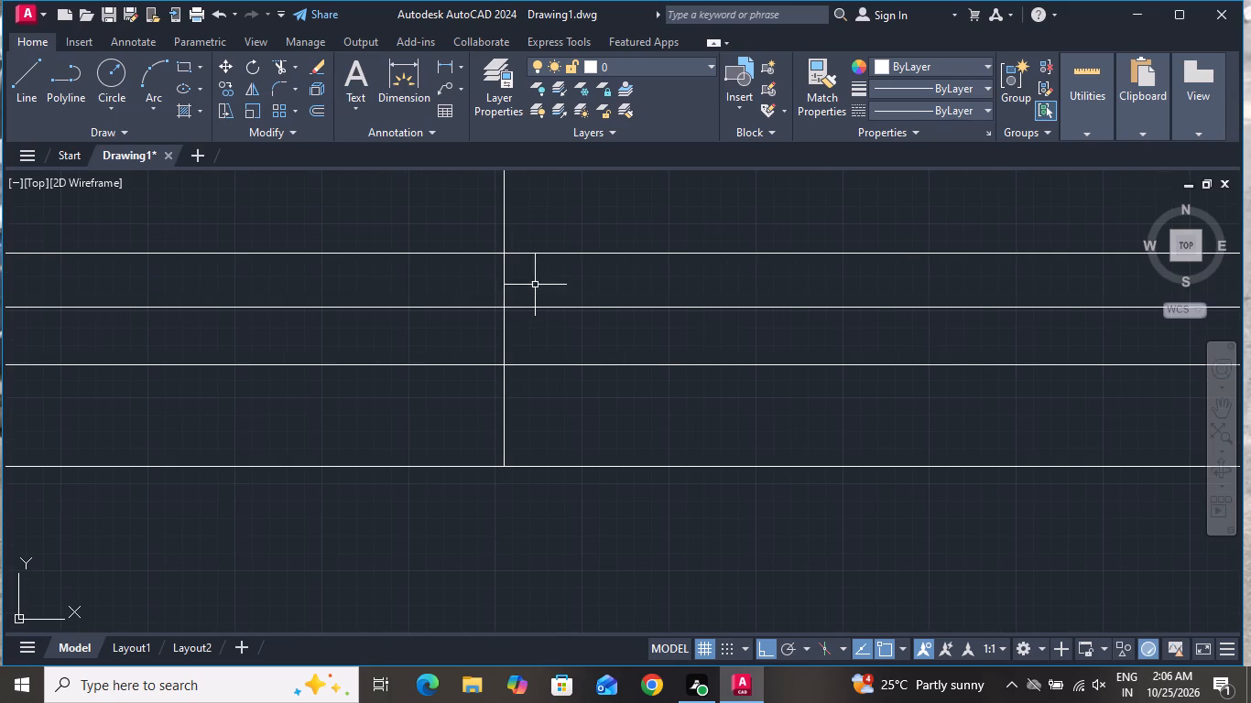
left_click(535, 283)
left_click(470, 330)
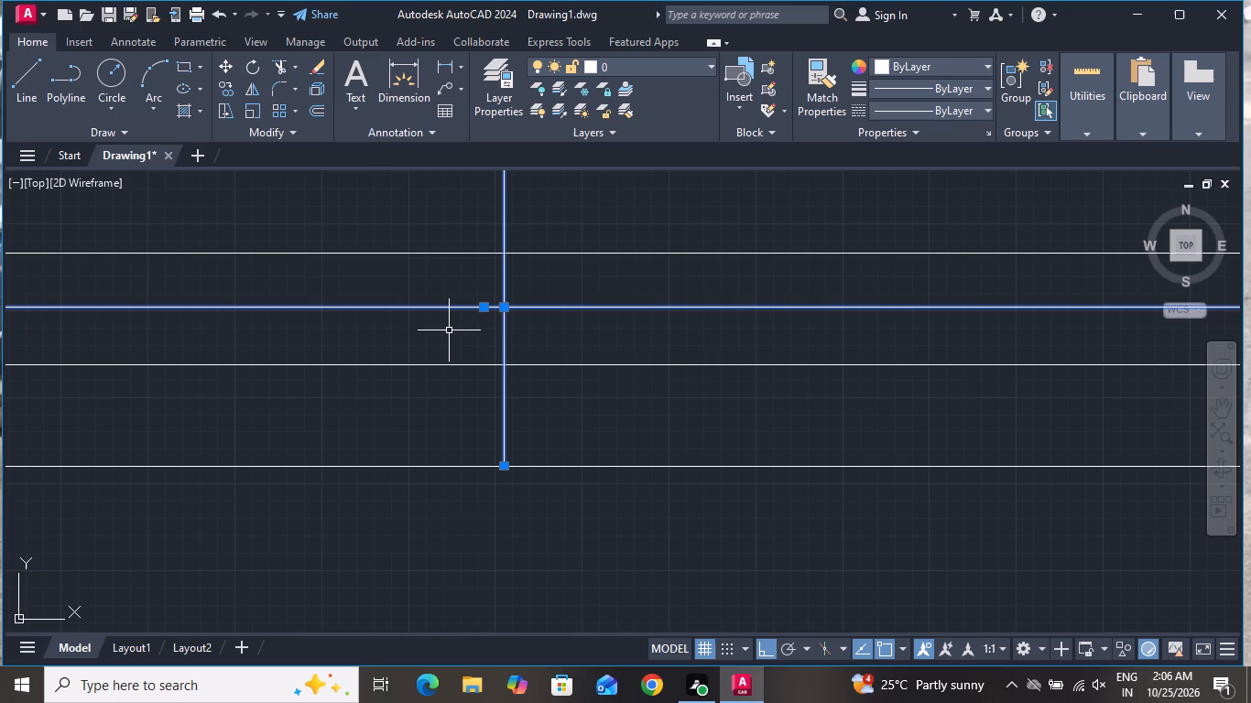
key("Delete")
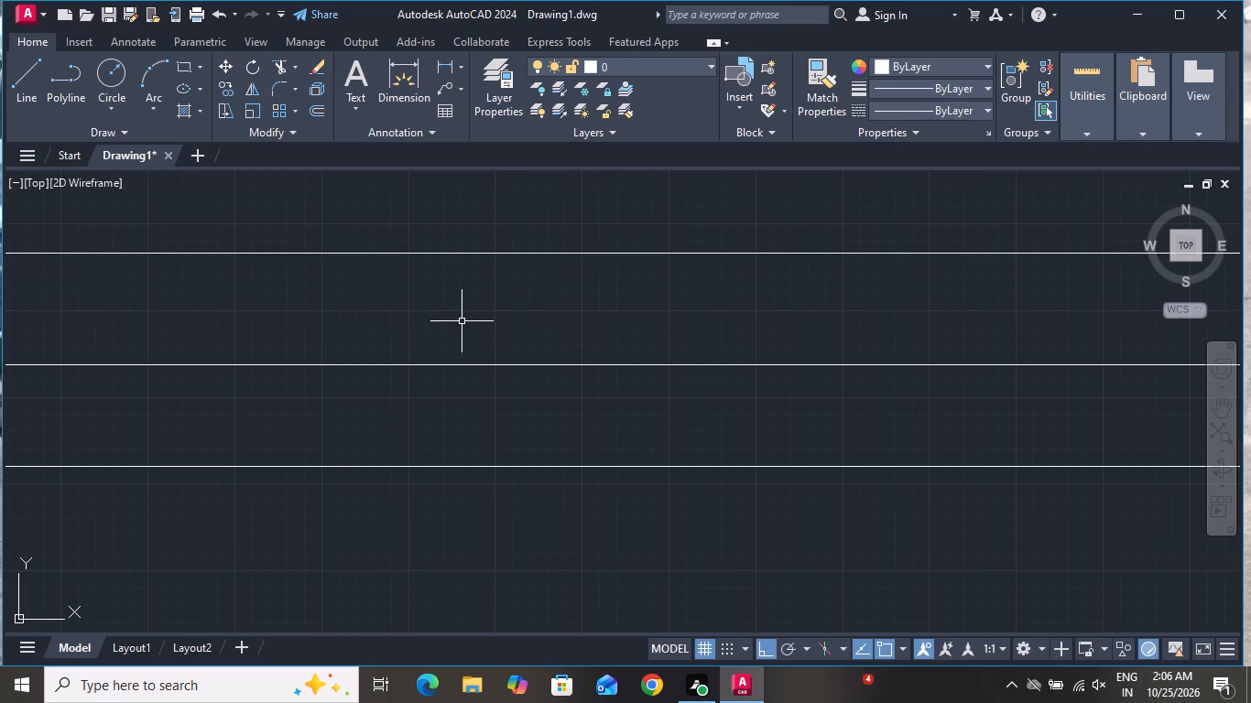
Draw a short horizontal line eastward into the bottom middle room from its west wall, in the room's lower part.
scroll(478, 317, "down", 5)
scroll(616, 356, "down", 3)
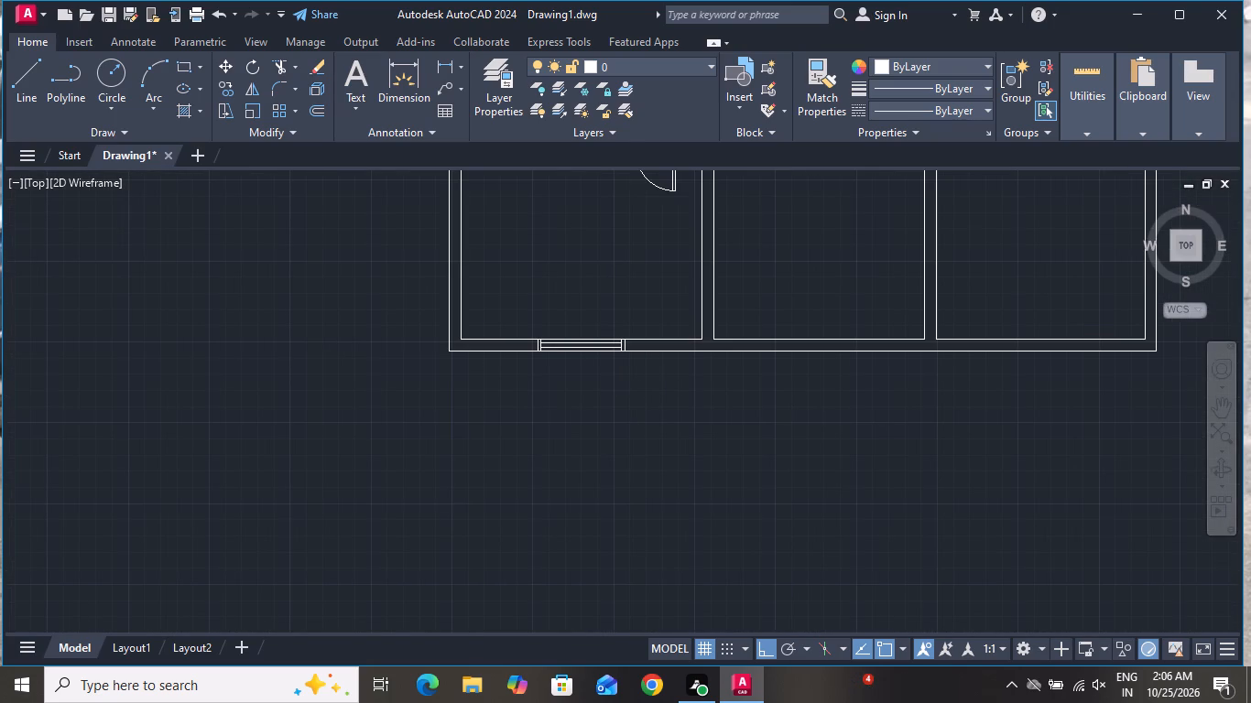
scroll(633, 384, "down", 1)
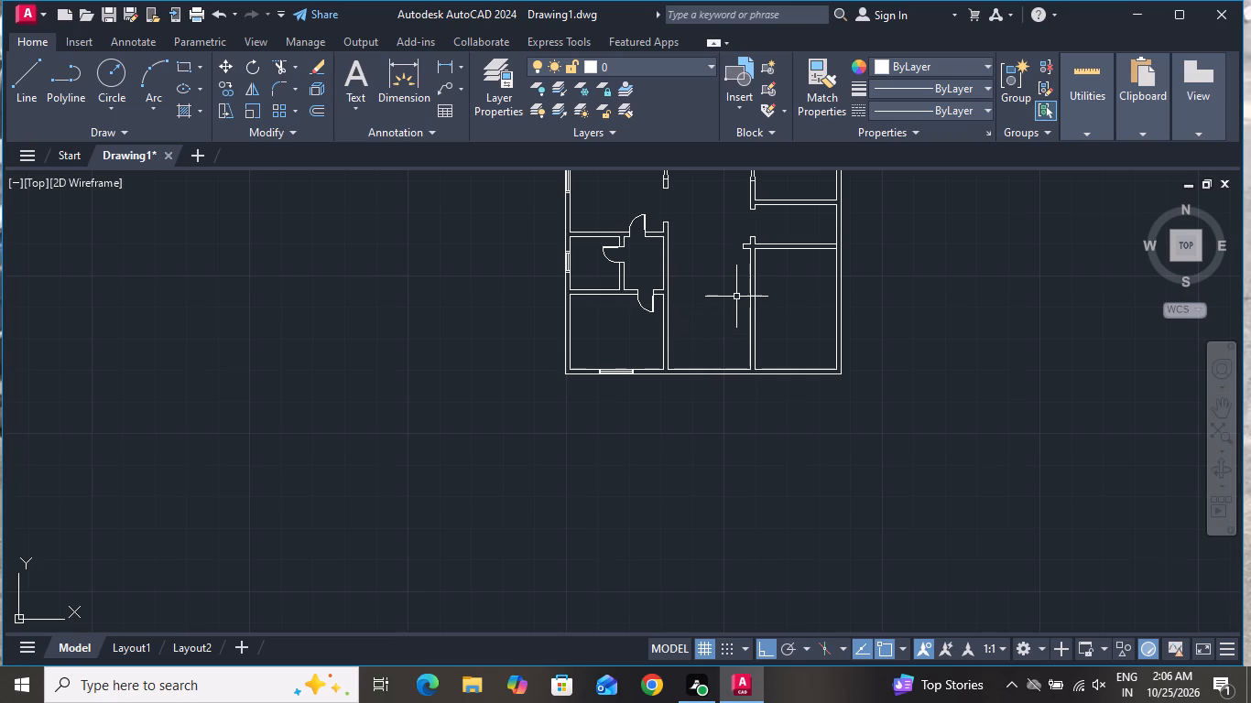
scroll(736, 297, "up", 1)
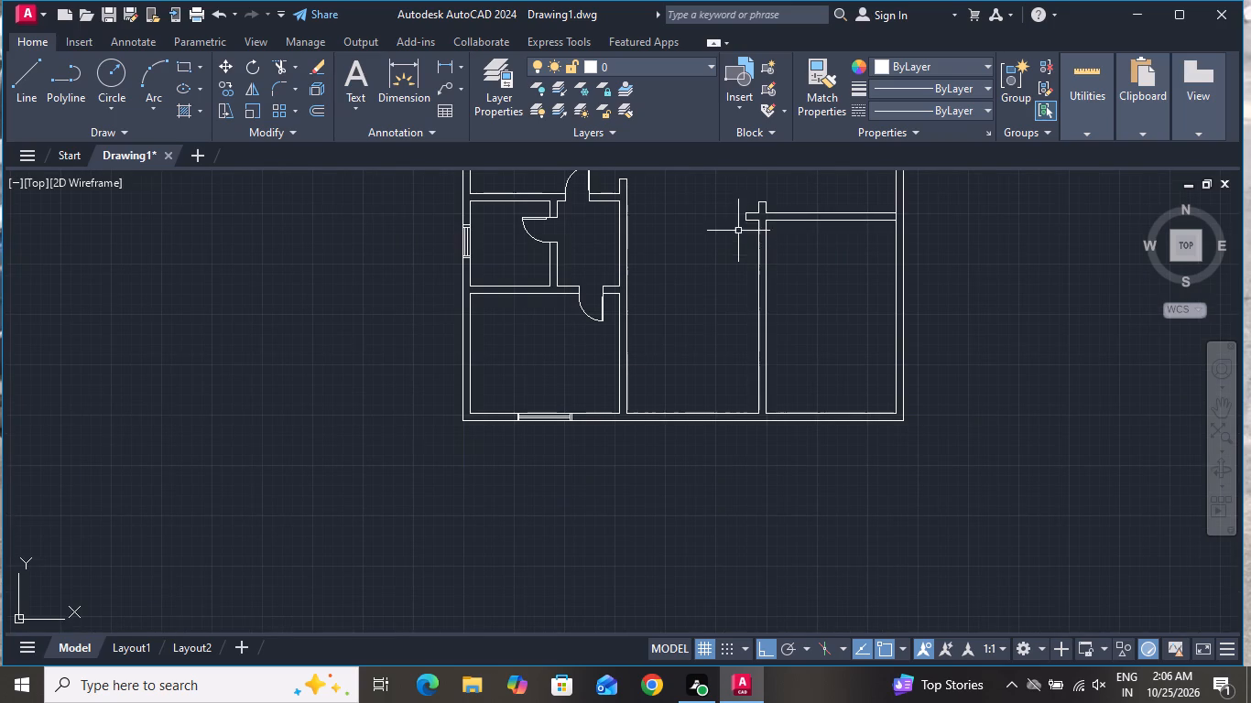
left_click(30, 82)
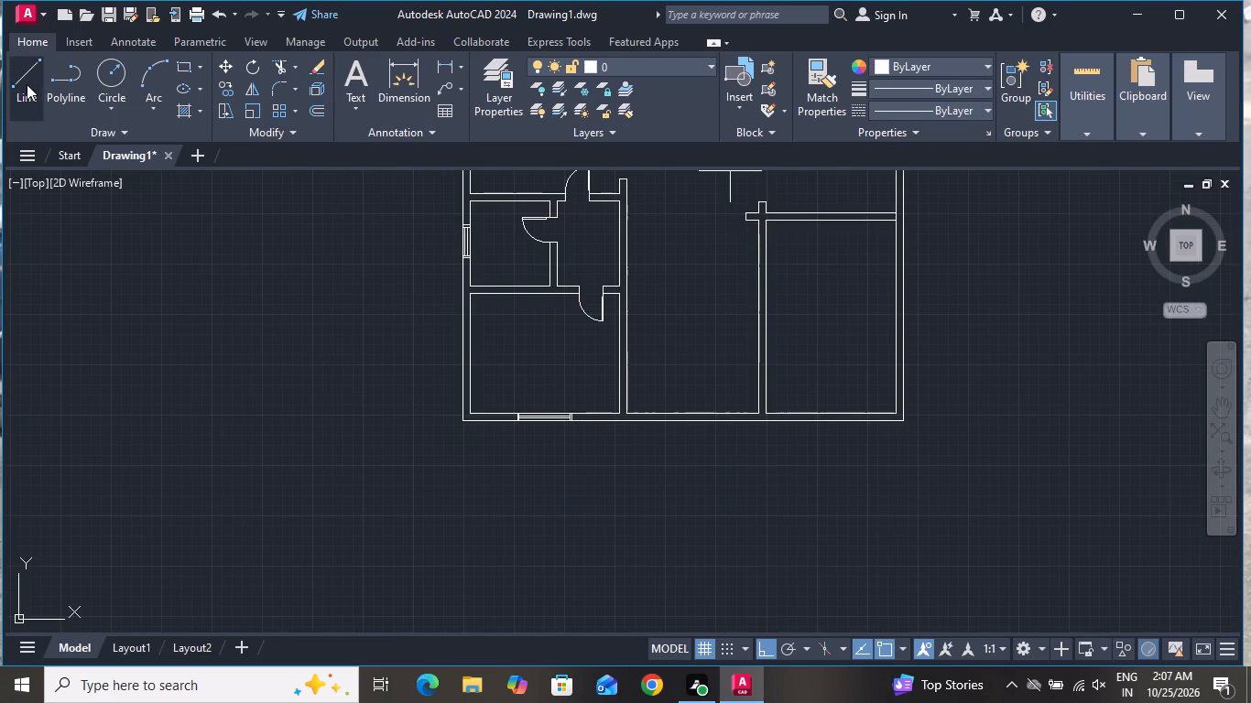
scroll(662, 341, "up", 1)
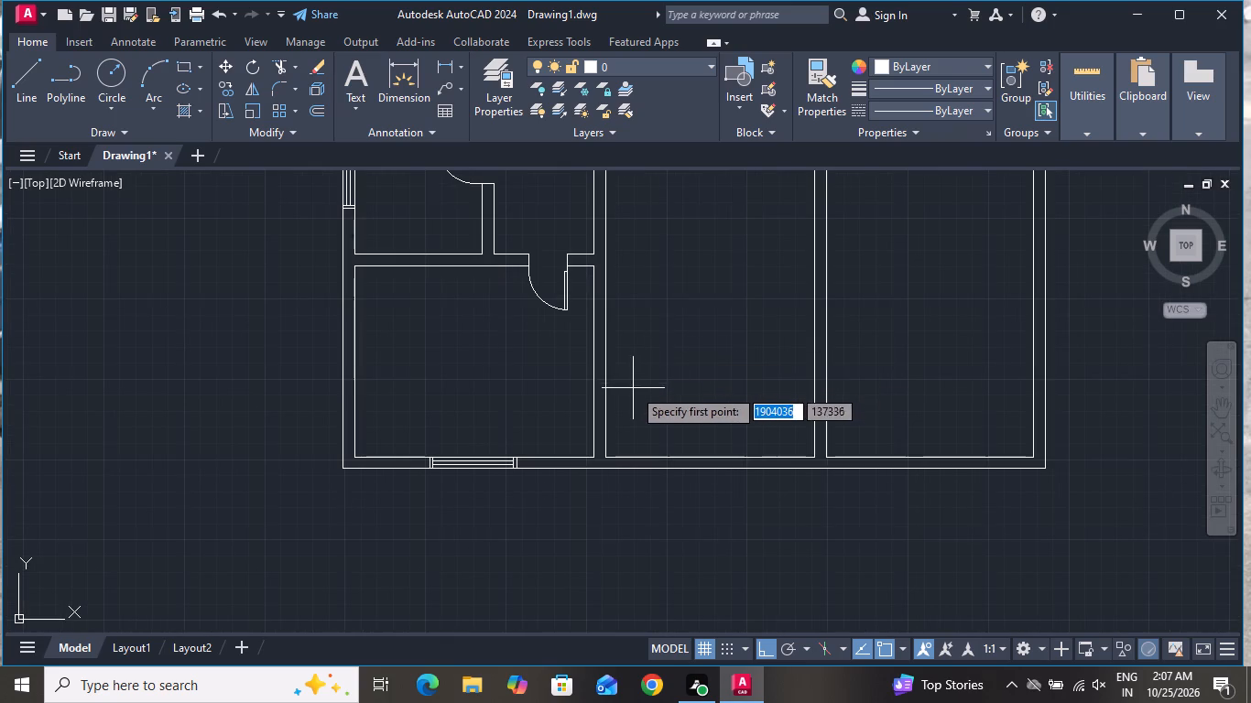
scroll(613, 367, "up", 1)
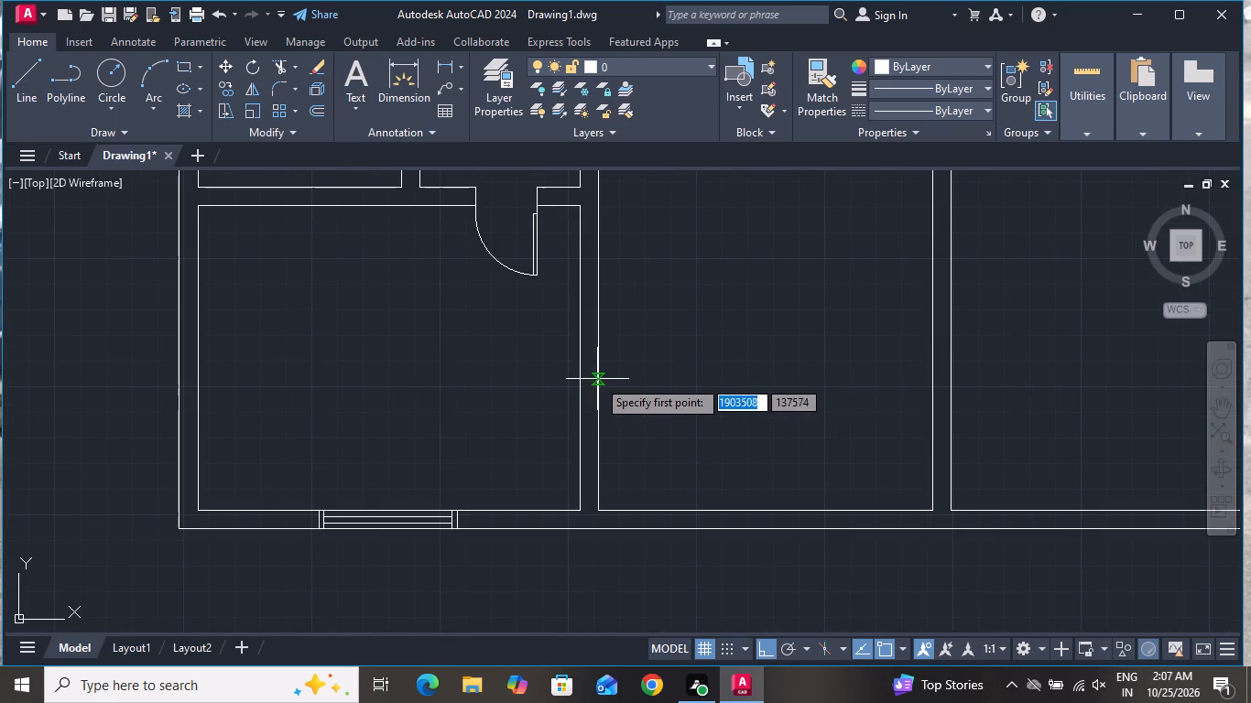
left_click(595, 378)
left_click(684, 373)
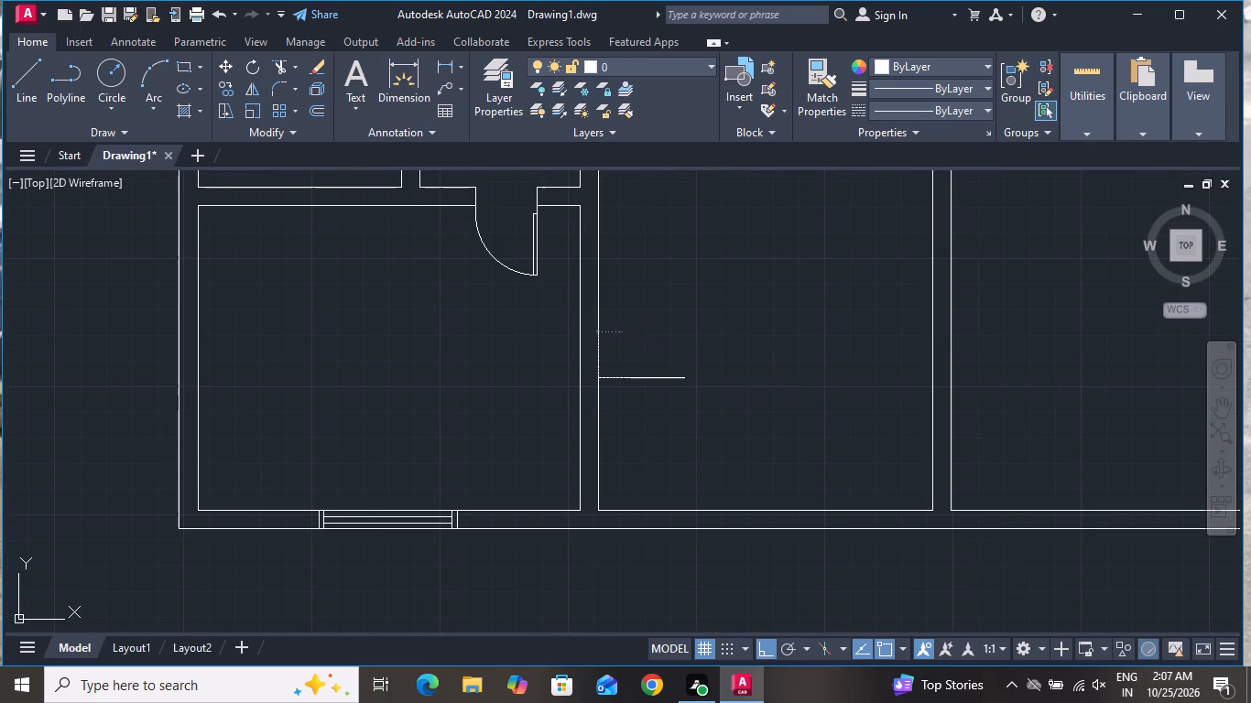
right_click(682, 409)
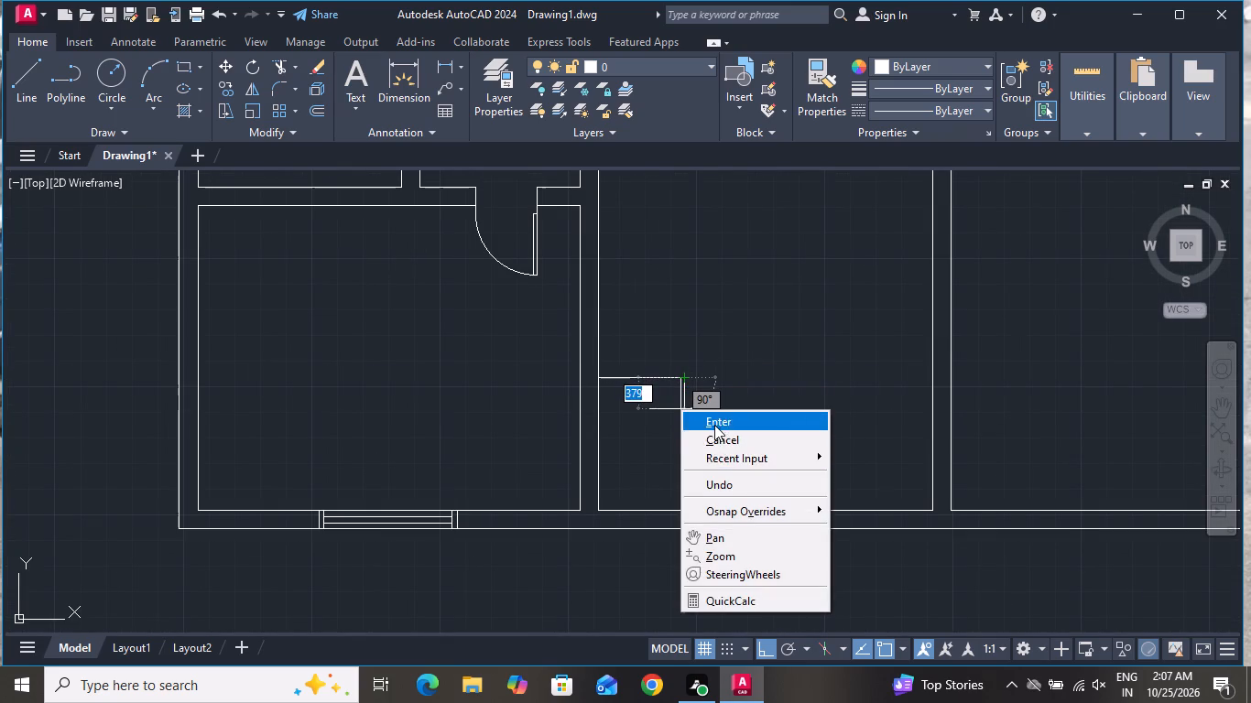
left_click(714, 425)
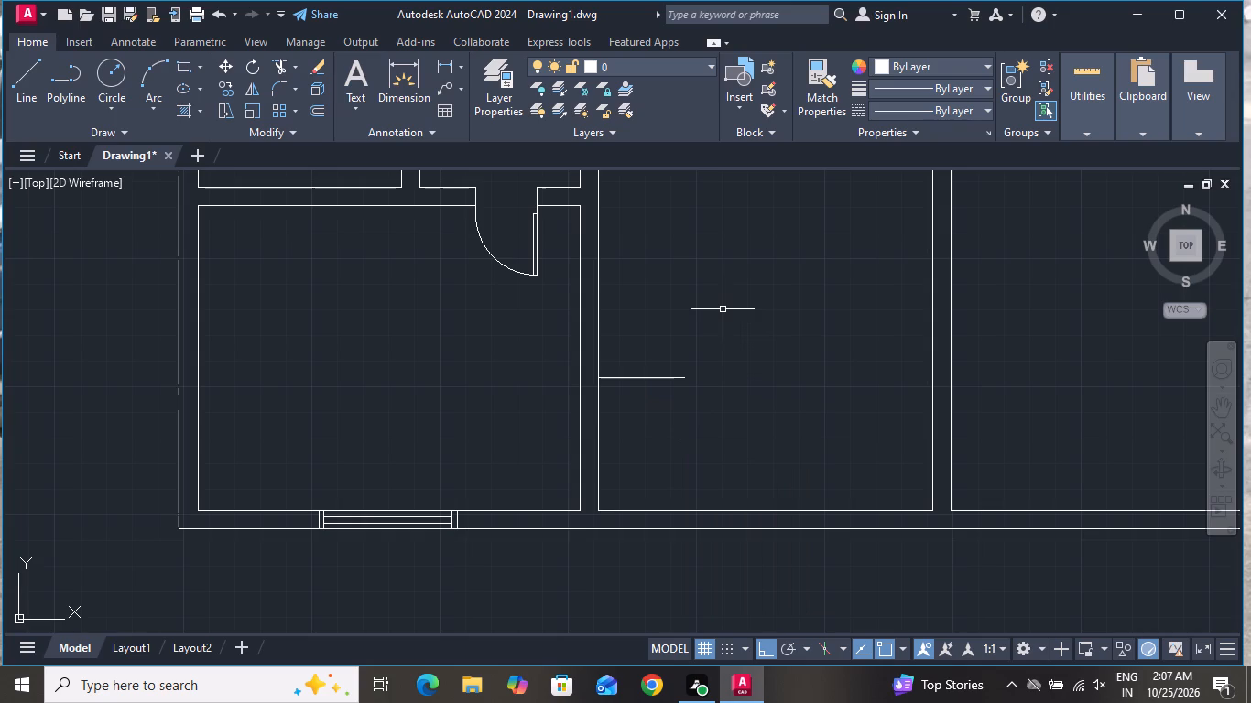
Offset the short horizontal line downward by 228.6 to form the second face of a partition wall.
key("o")
key("space")
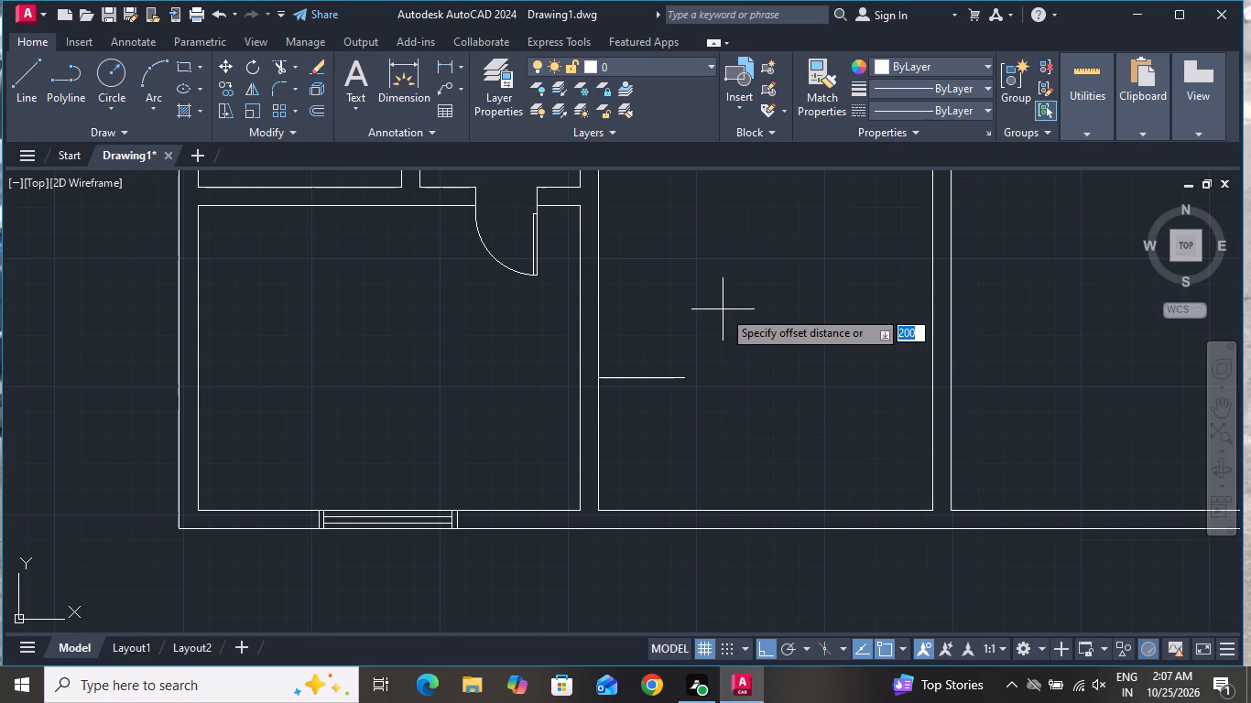
type("228")
type(".6")
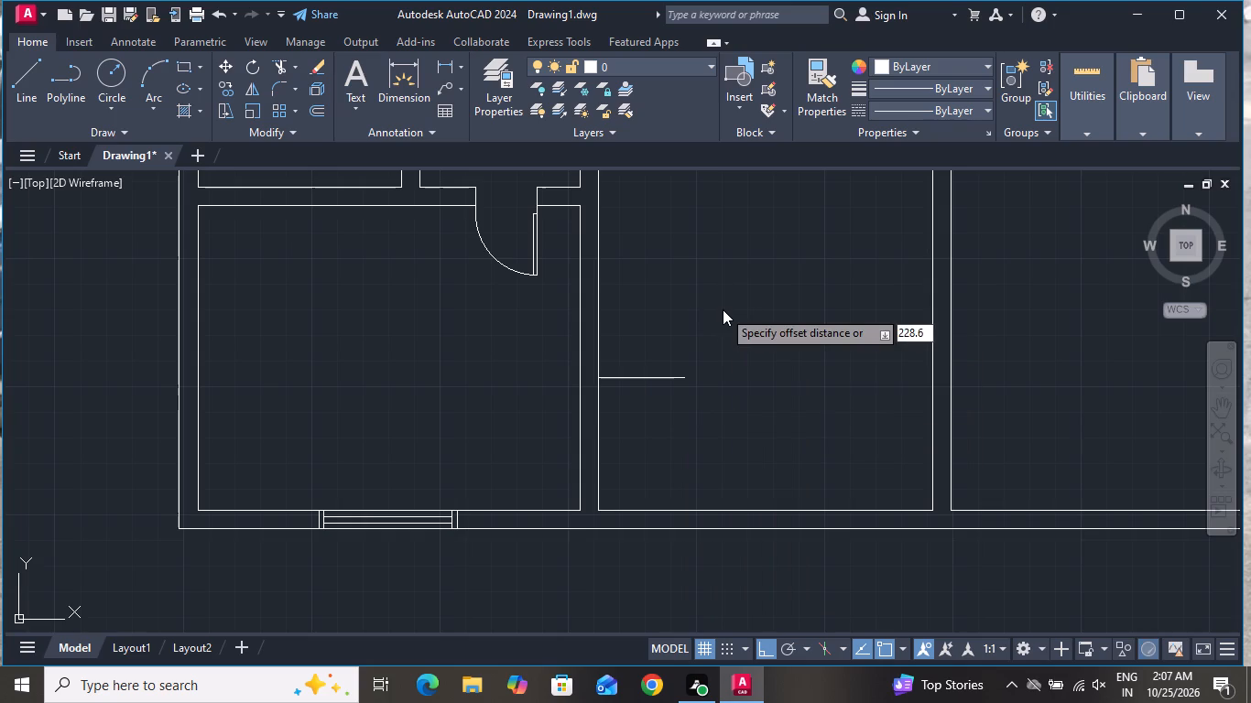
key("space")
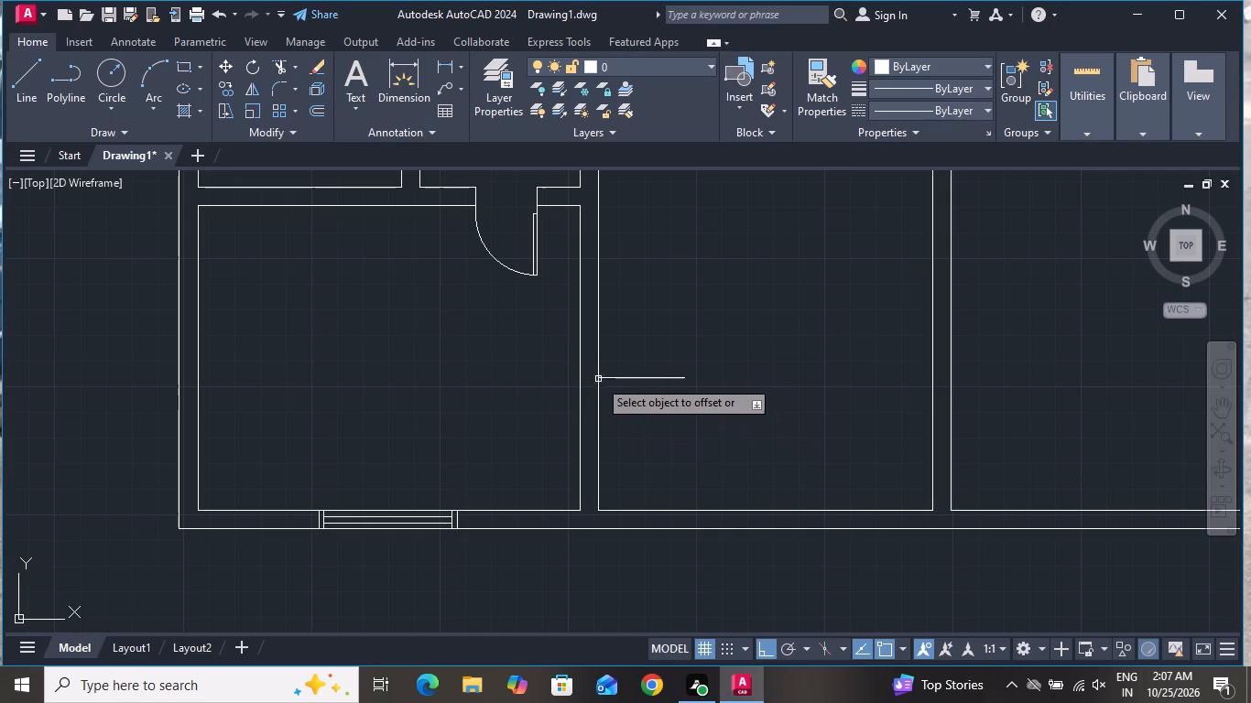
left_click(612, 373)
left_click(614, 377)
left_click(625, 418)
right_click(629, 410)
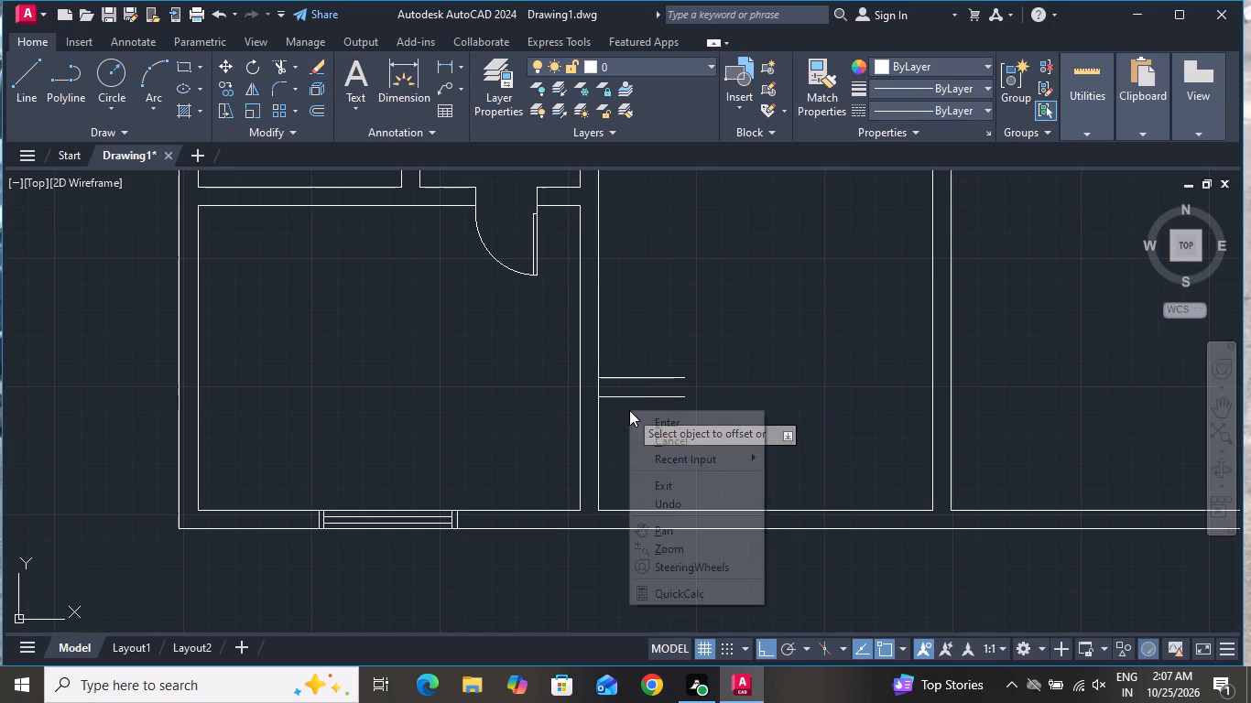
left_click(682, 446)
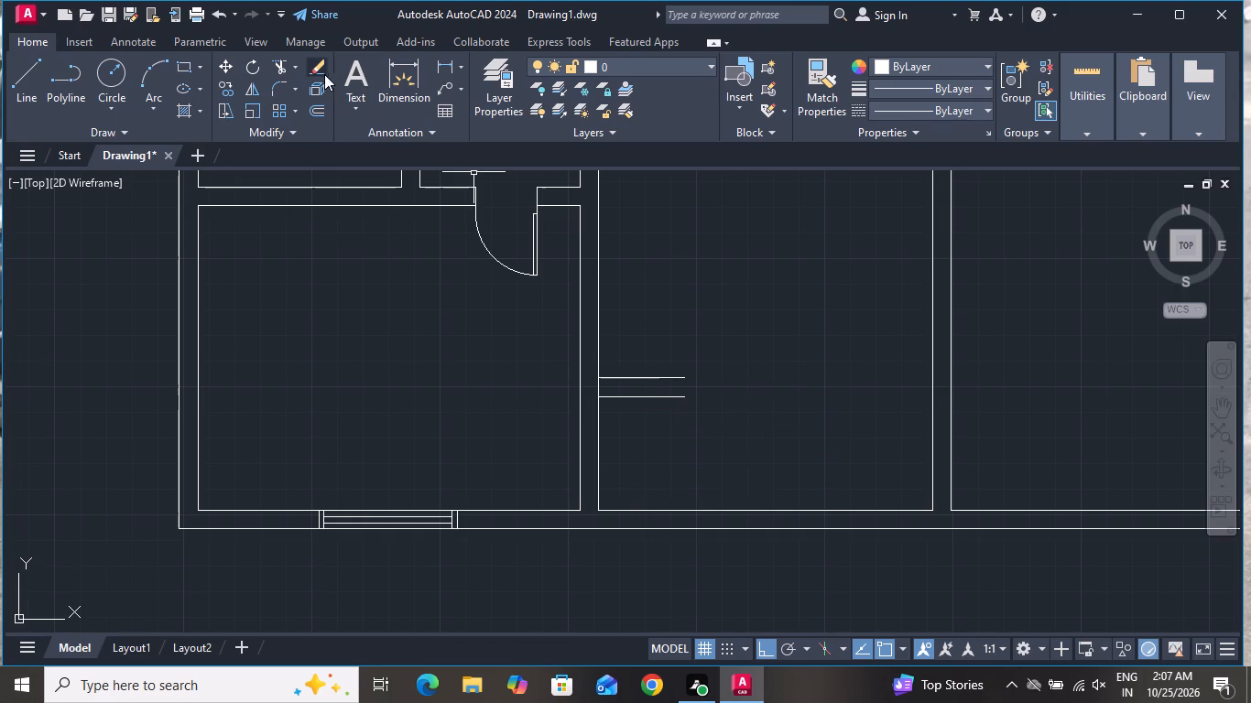
Trim the segment of the middle room's west wall face between the two short horizontal lines.
left_click(278, 60)
left_click(605, 384)
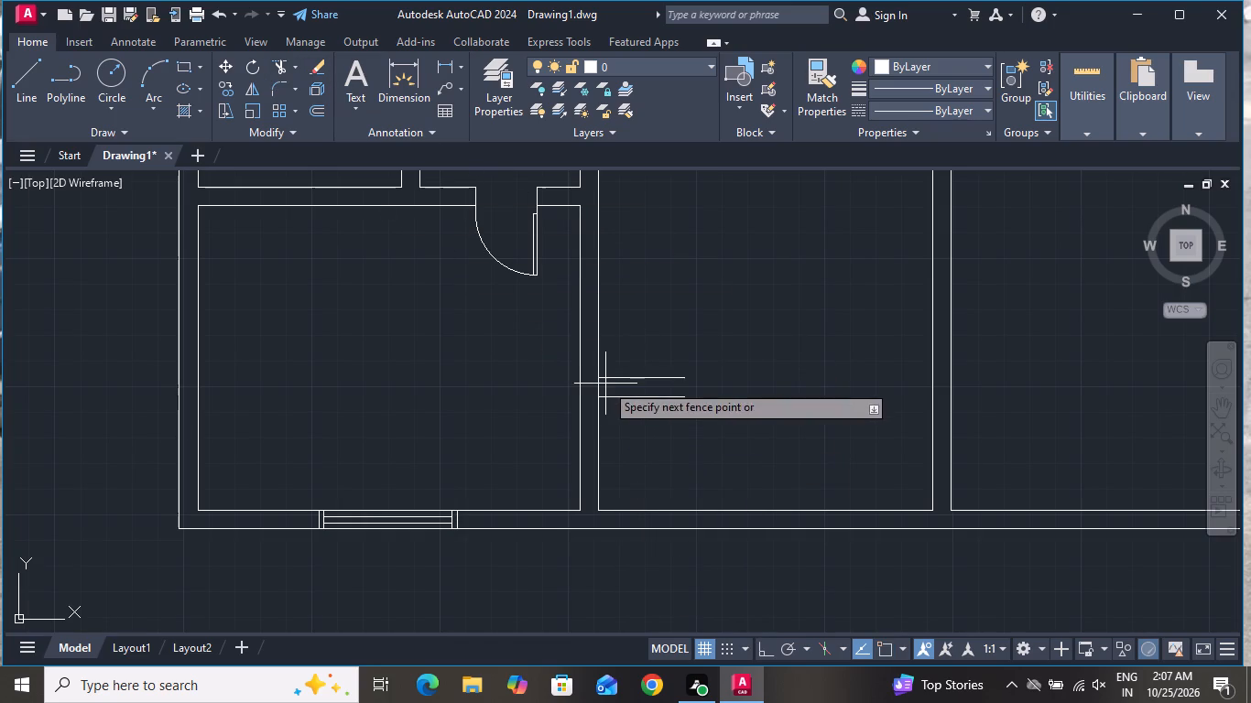
left_click(599, 389)
left_click(597, 388)
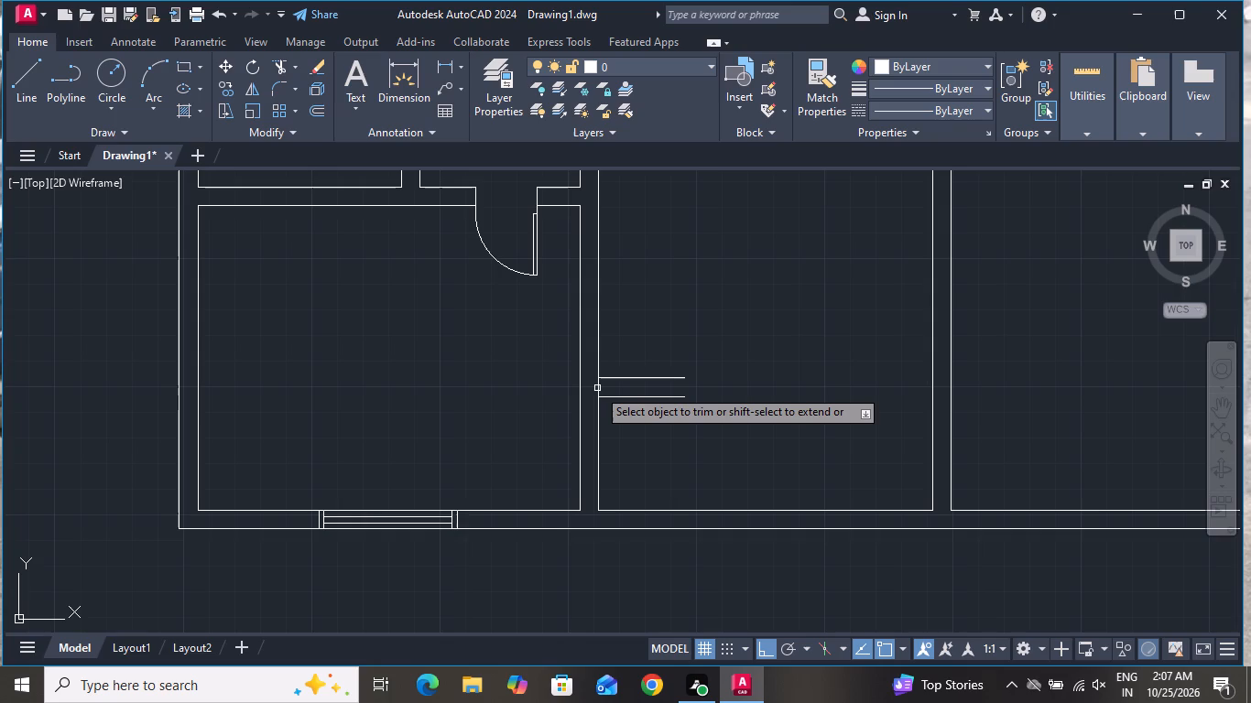
left_click(597, 388)
left_click(597, 387)
right_click(693, 254)
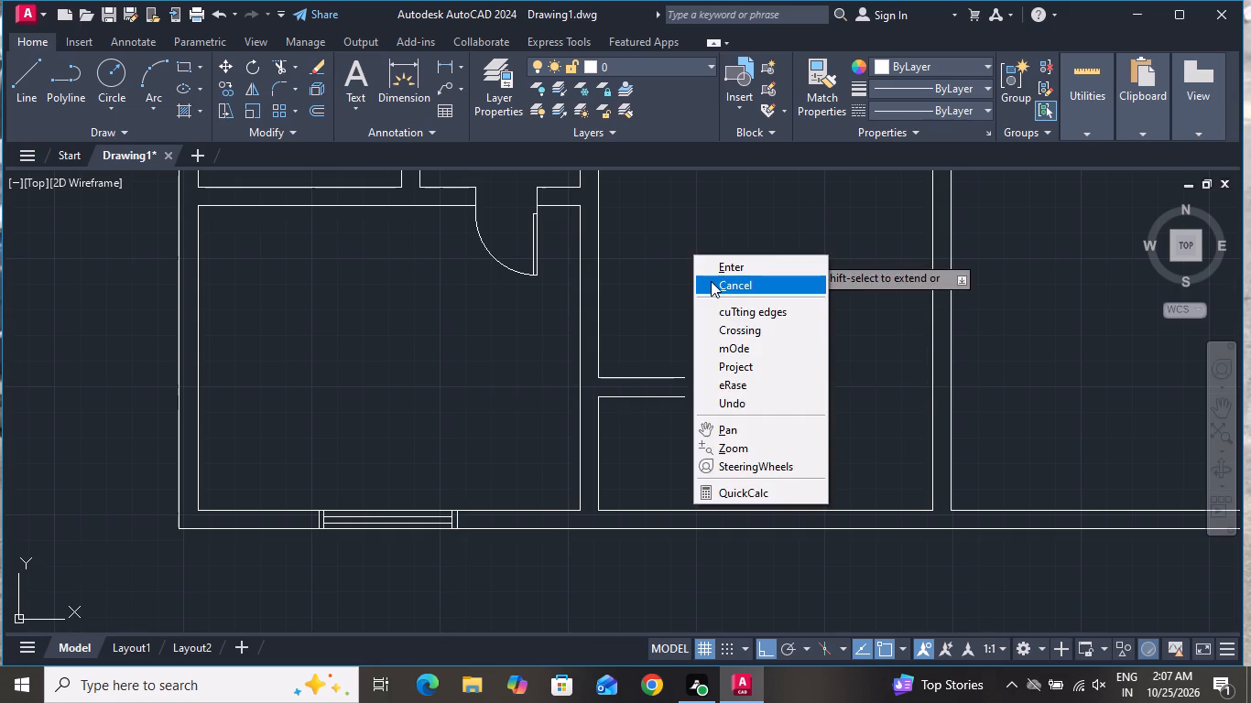
left_click(712, 280)
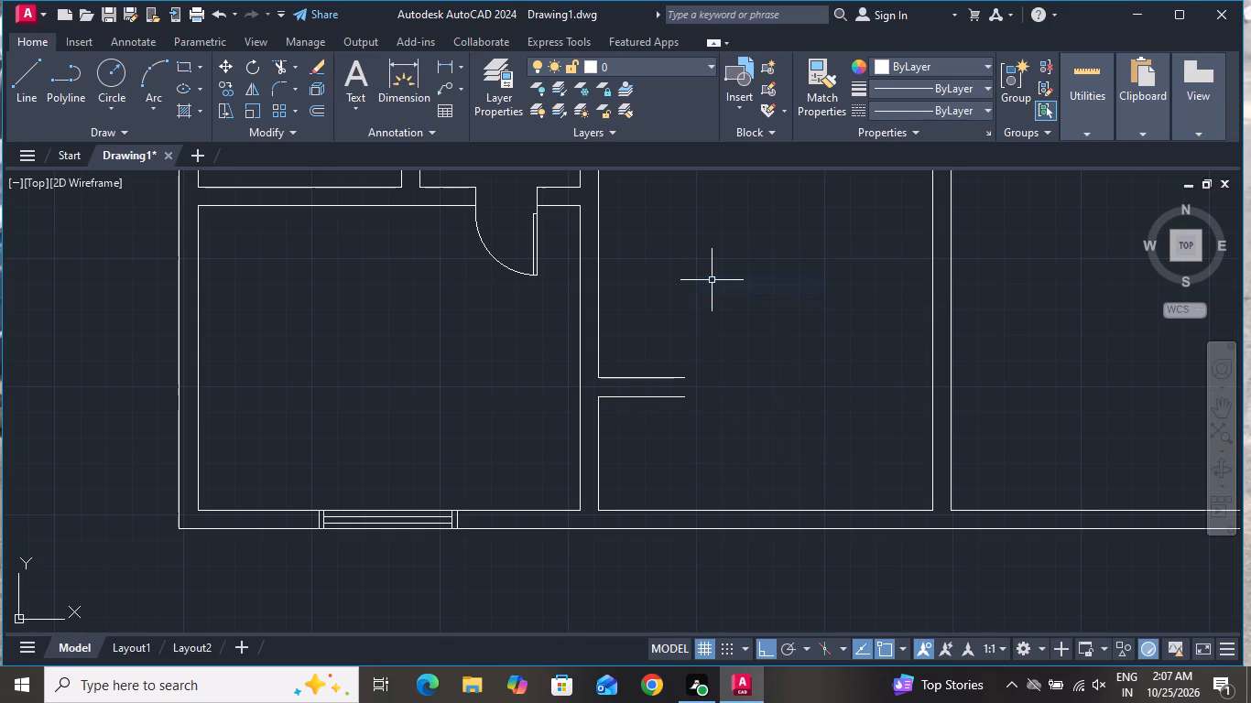
Extend both short horizontal lines east across the middle room to the far face of its east wall.
type("EX")
key("space")
key("space")
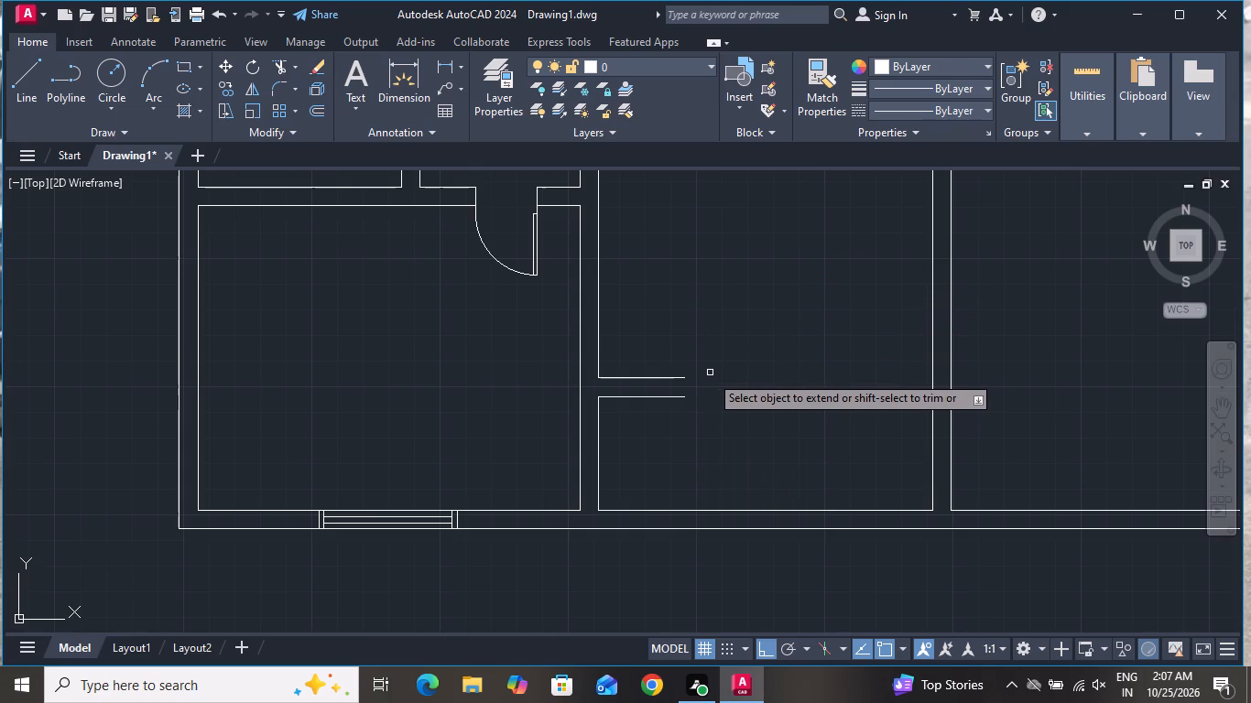
left_click(674, 363)
left_click(675, 436)
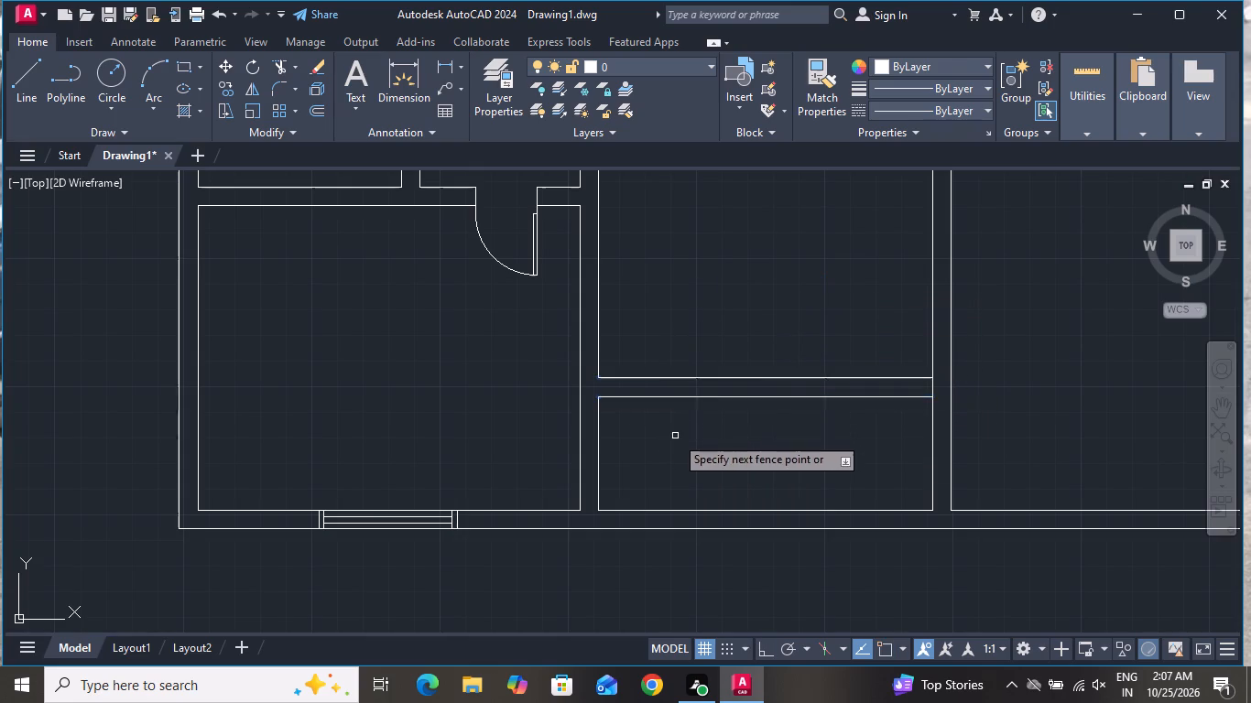
left_click(796, 353)
left_click(809, 404)
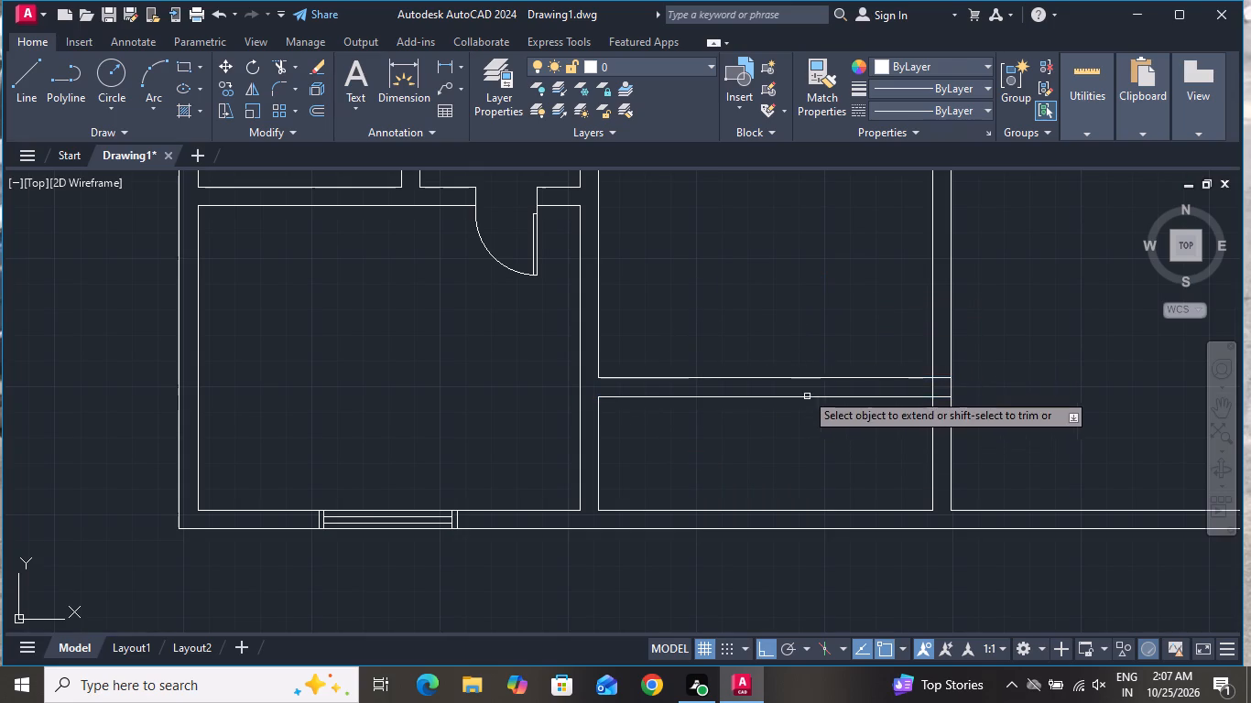
Trim the partition line ends inside the middle room's east wall and the wall's west face between the two partition lines.
right_click(788, 335)
left_click(811, 358)
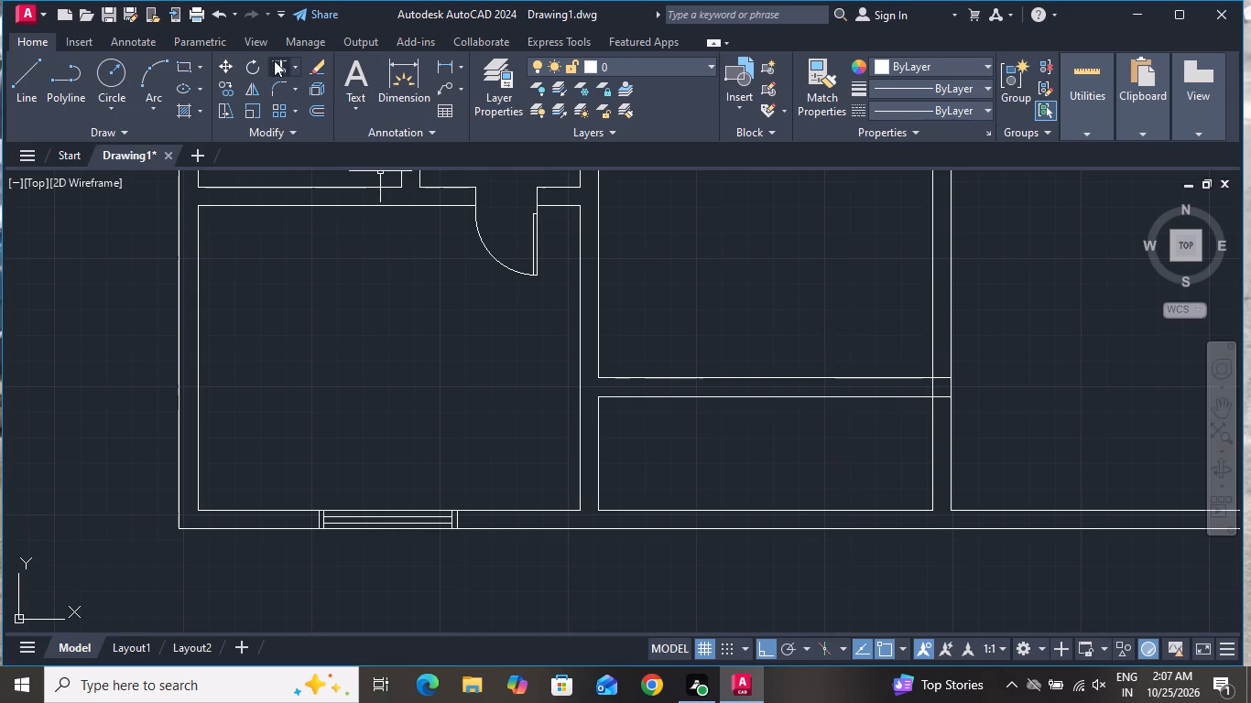
left_click(275, 64)
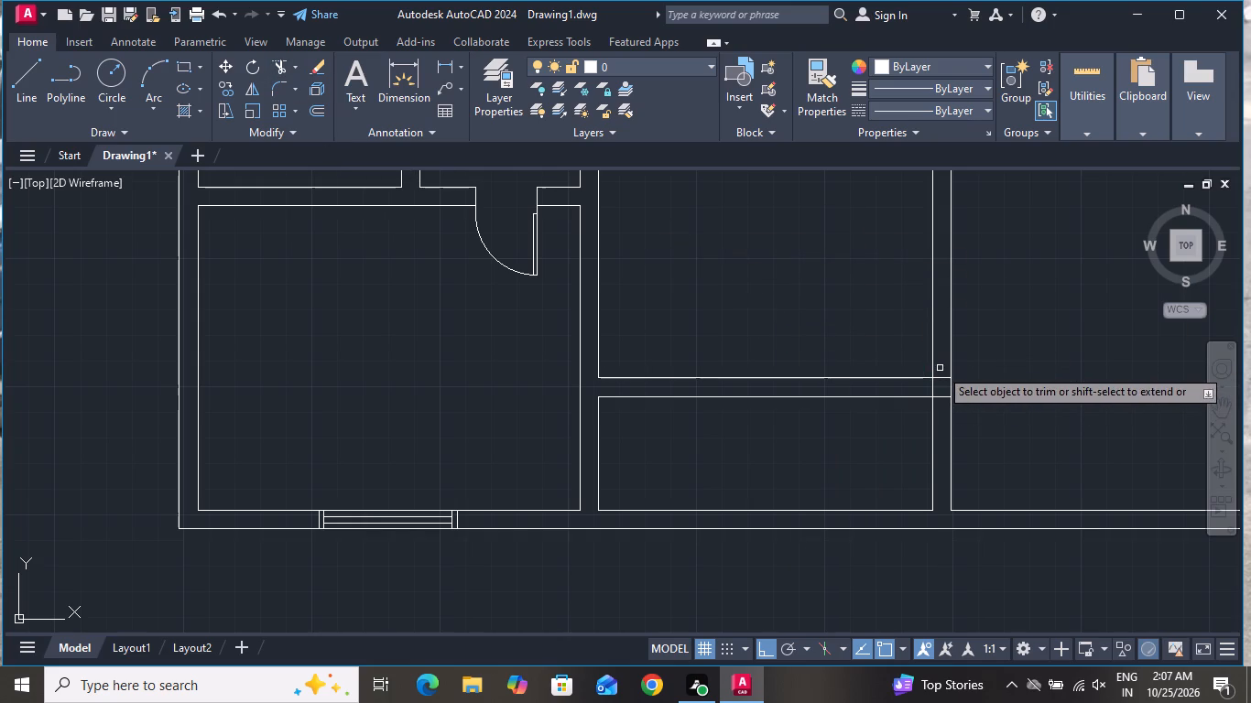
left_click(941, 366)
left_click(946, 413)
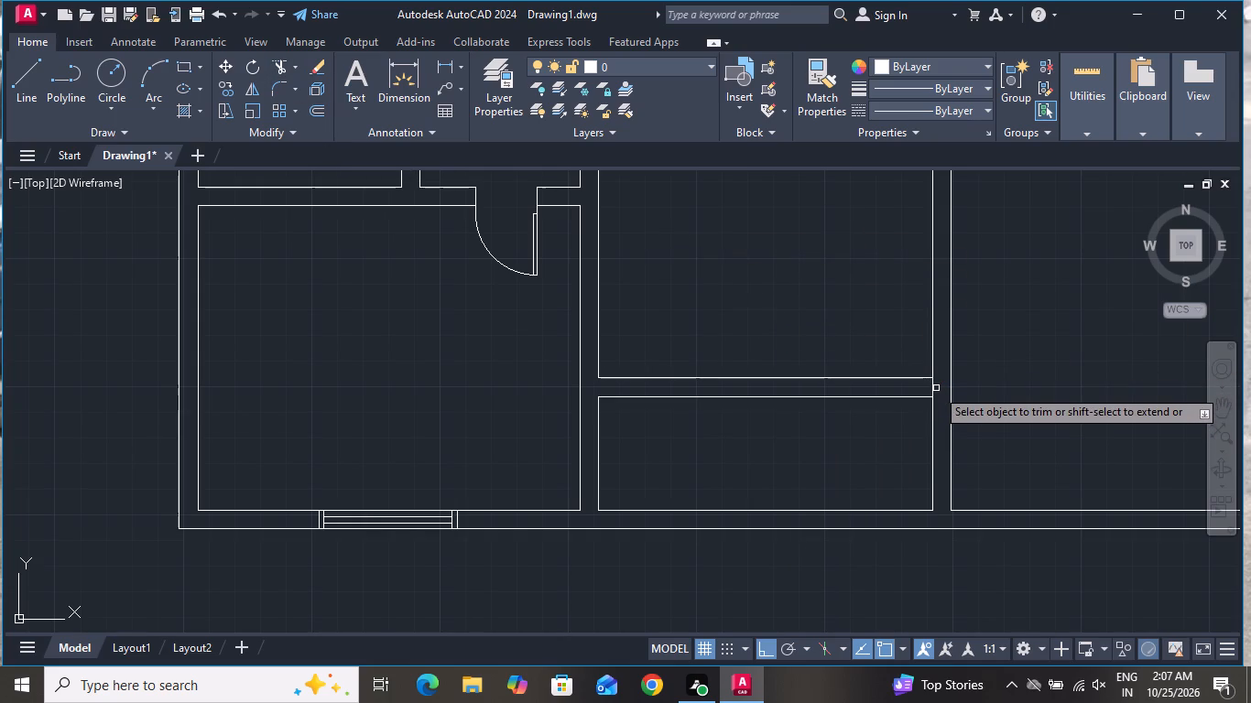
left_click(934, 385)
right_click_drag(820, 437, 810, 435)
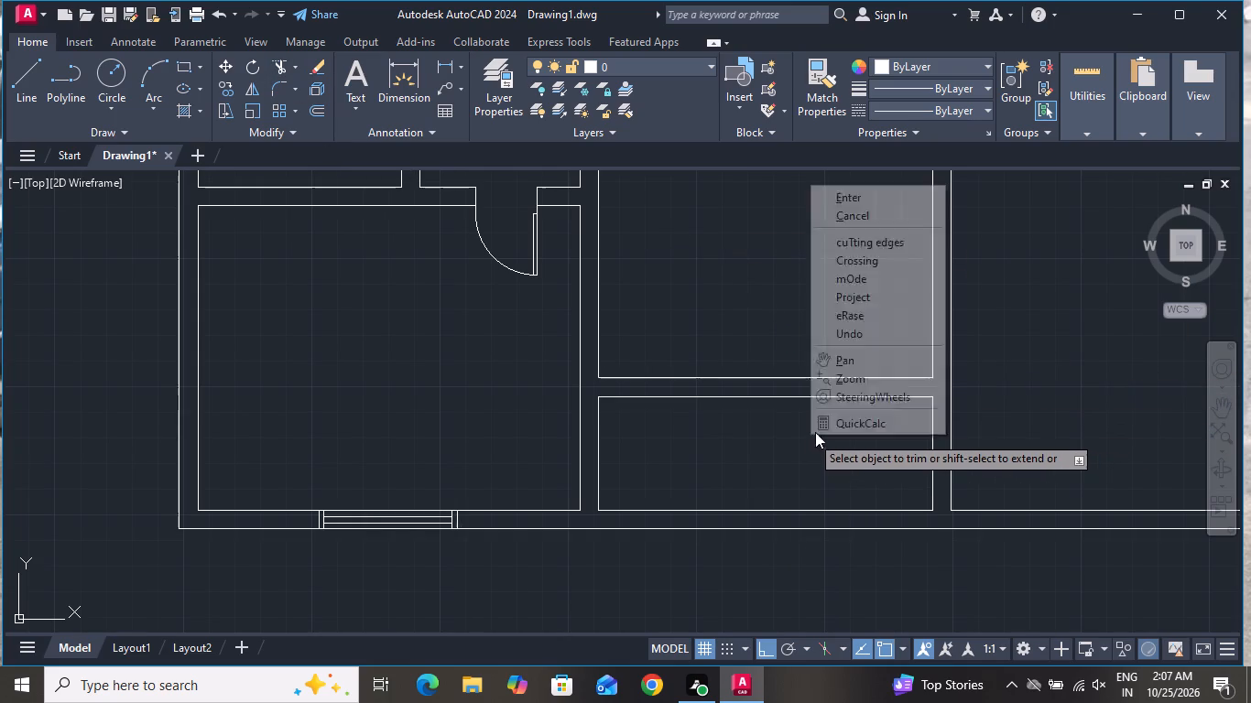
left_click(824, 215)
Draw a short vertical line across the partition wall's thickness near its west end.
left_click(17, 80)
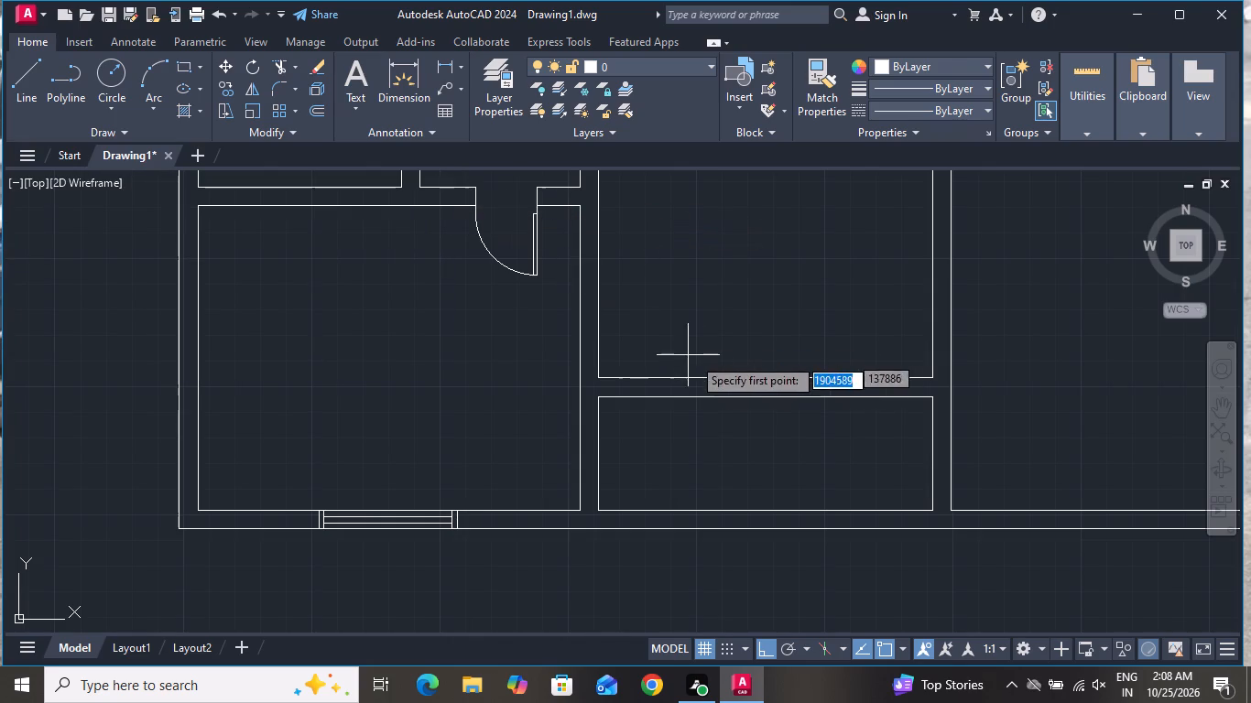
scroll(715, 391, "up", 1)
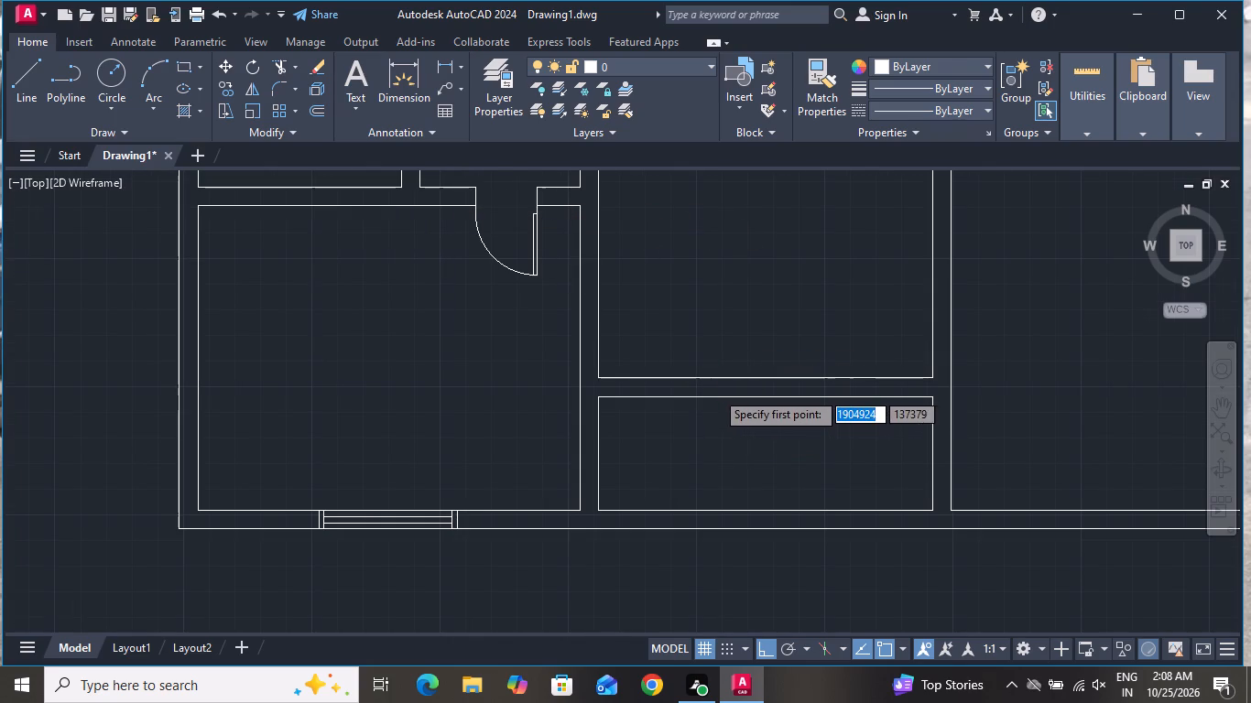
scroll(715, 391, "up", 1)
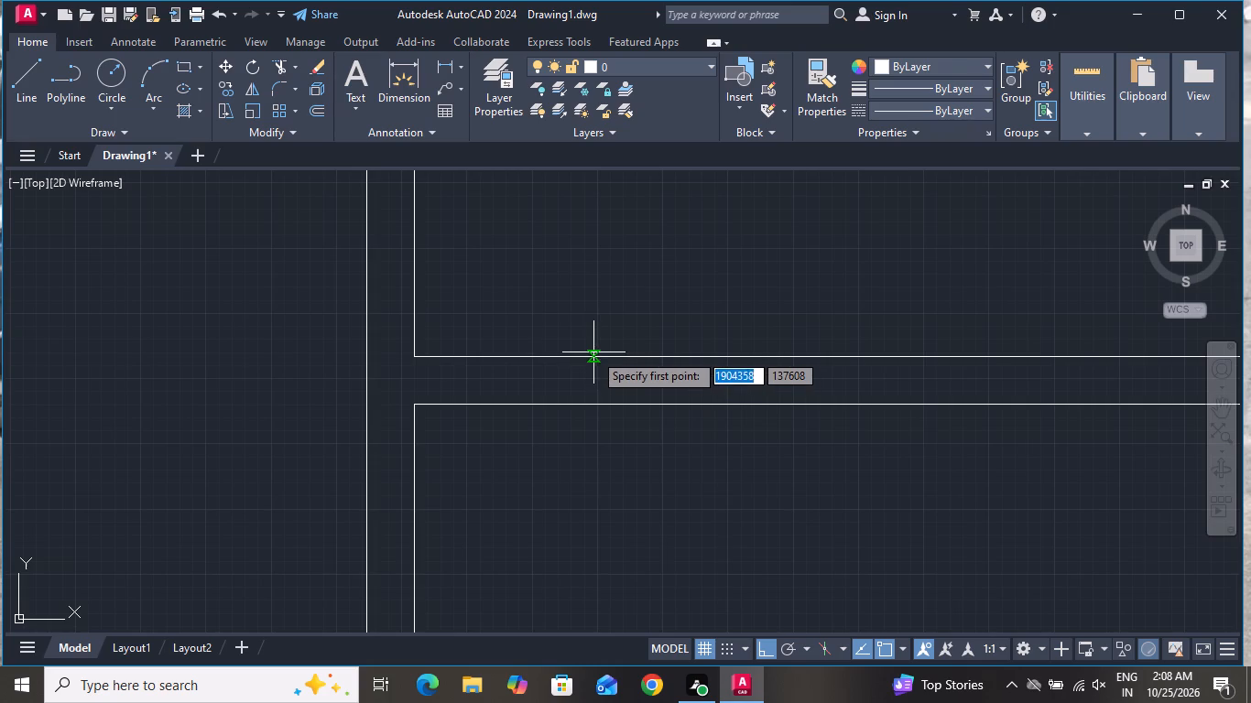
left_click(582, 360)
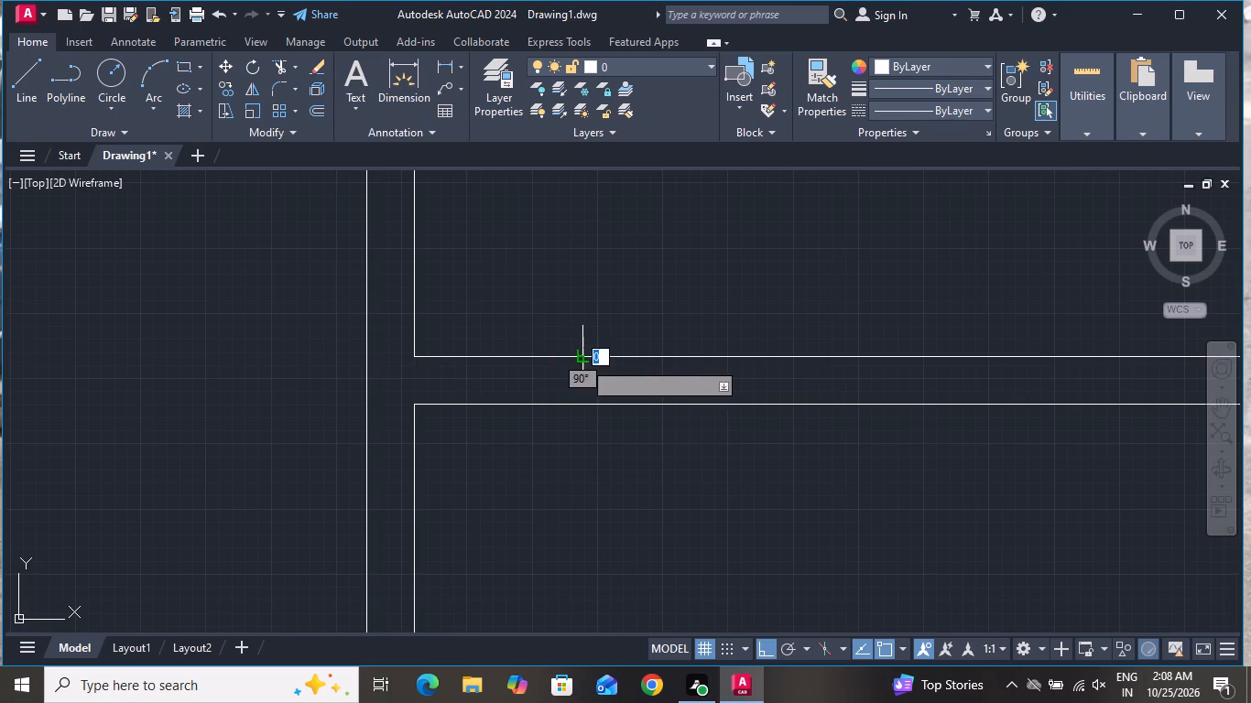
left_click(585, 405)
right_click(584, 405)
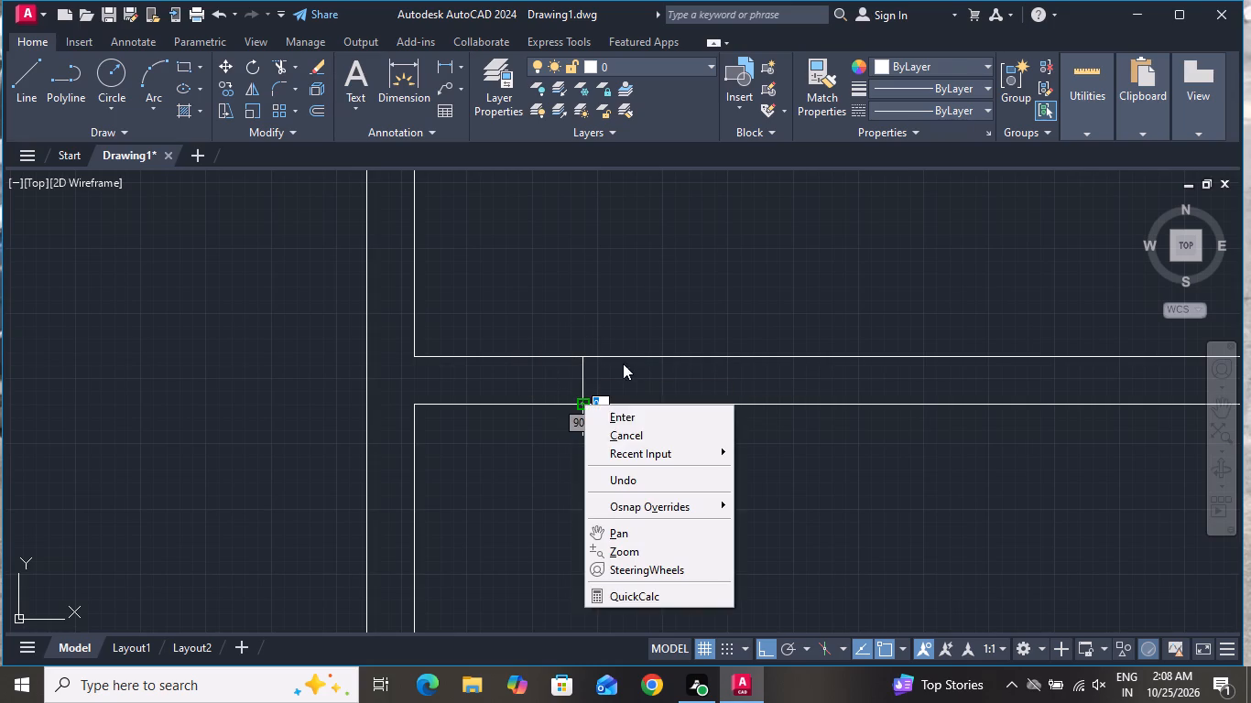
left_click(634, 432)
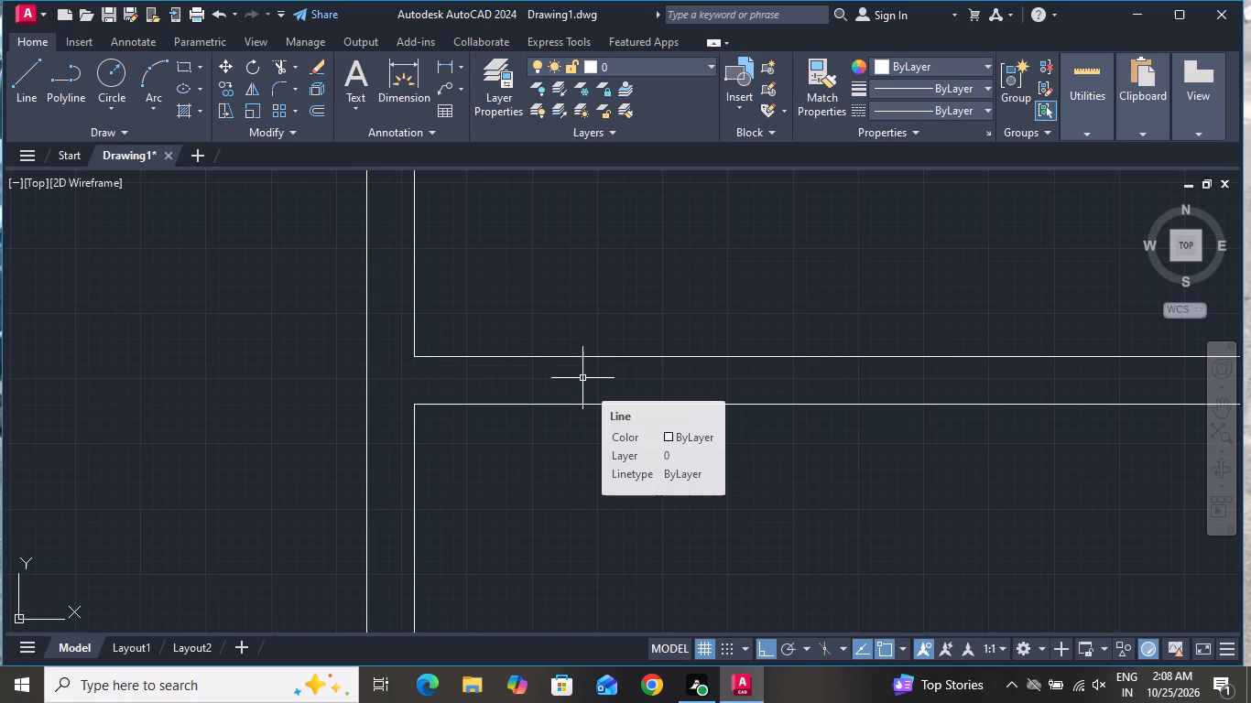
Insert a Door - Metric block from the Architectural tool palette in open space in the middle room, and close the palette.
scroll(582, 393, "down", 3)
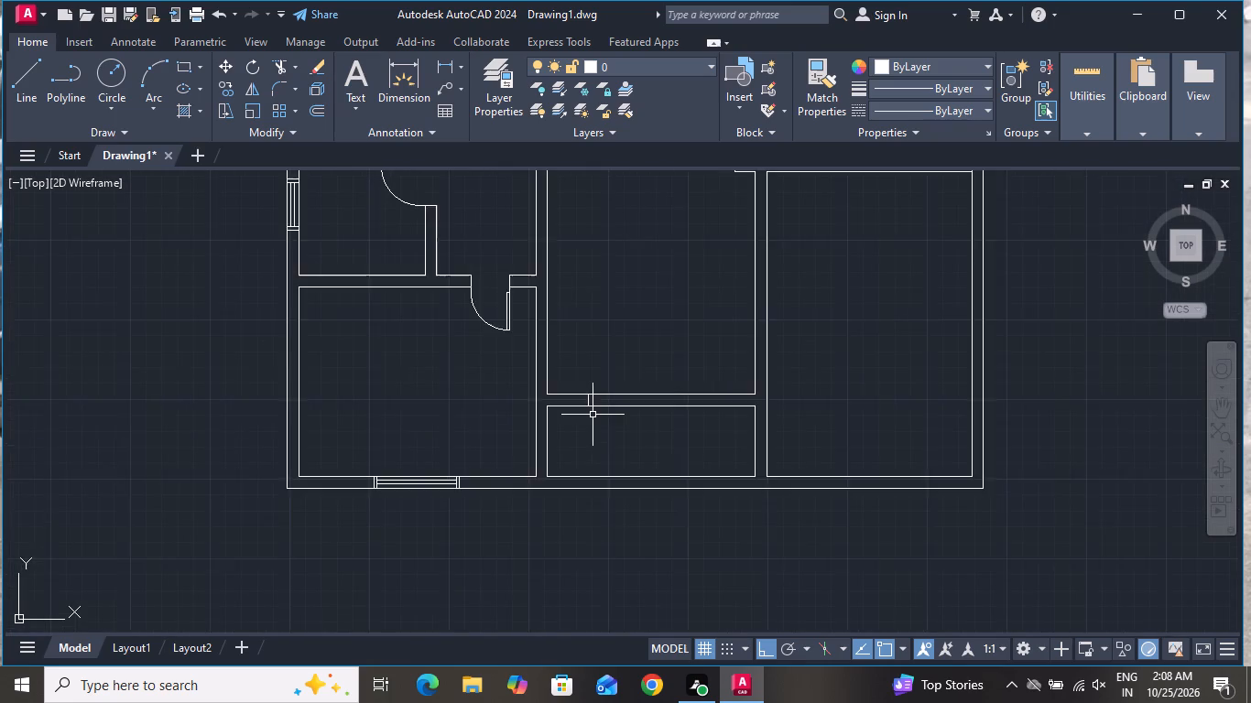
scroll(595, 430, "down", 2)
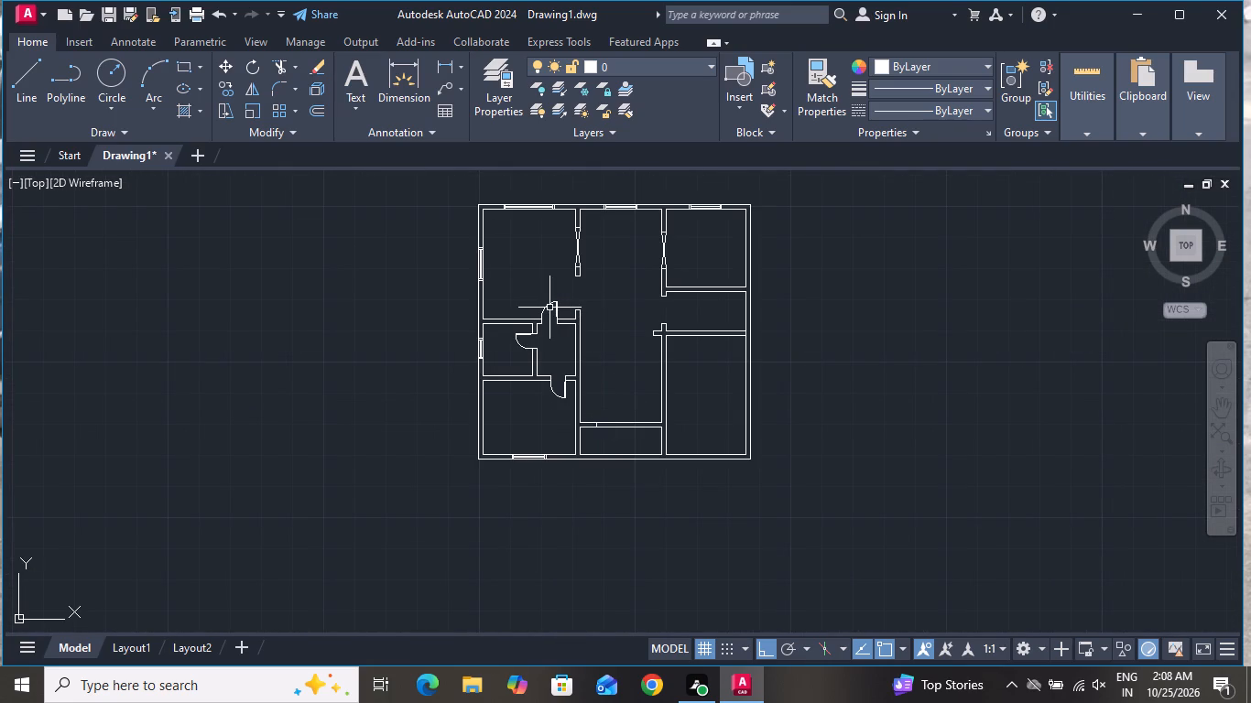
scroll(549, 308, "up", 1)
type("TP")
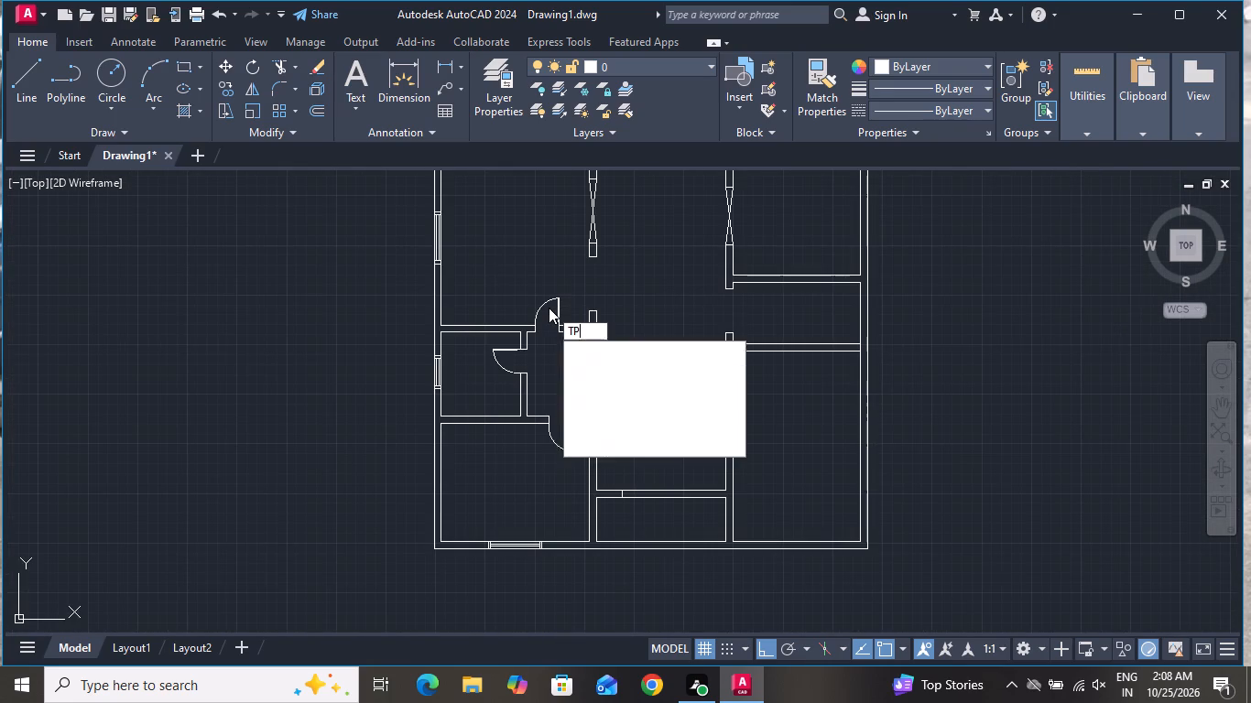
key("space")
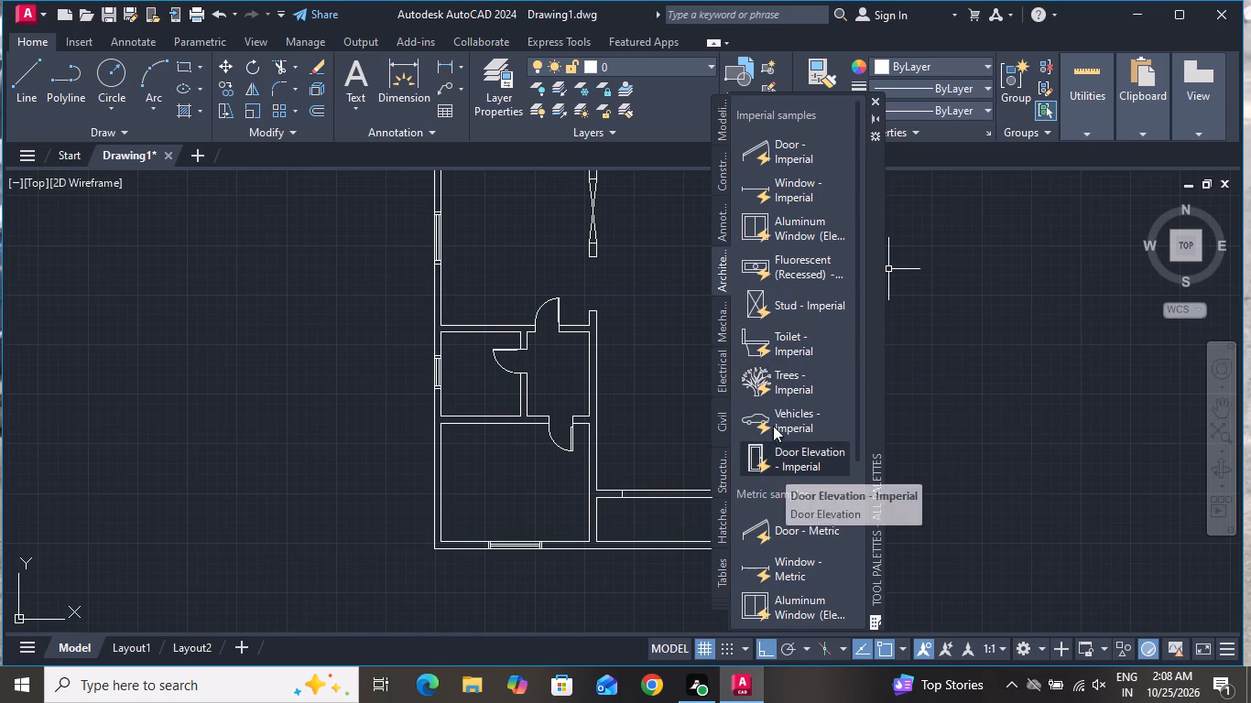
left_click(756, 551)
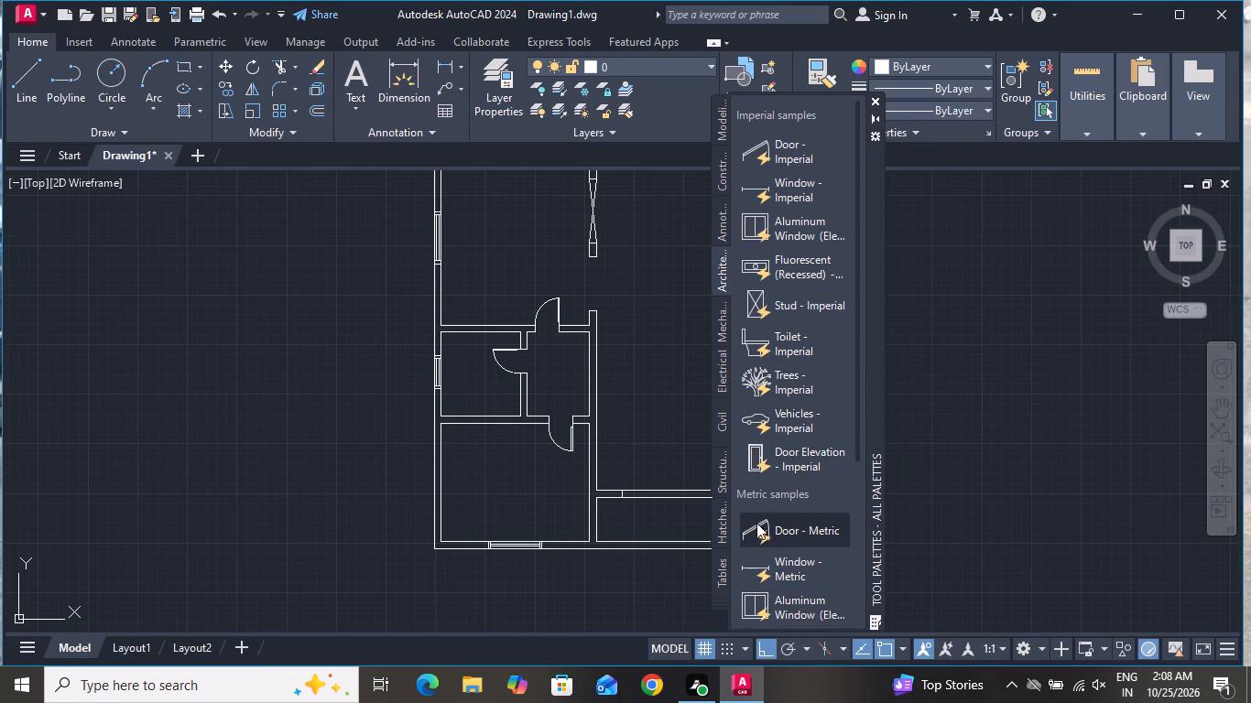
left_click(777, 517)
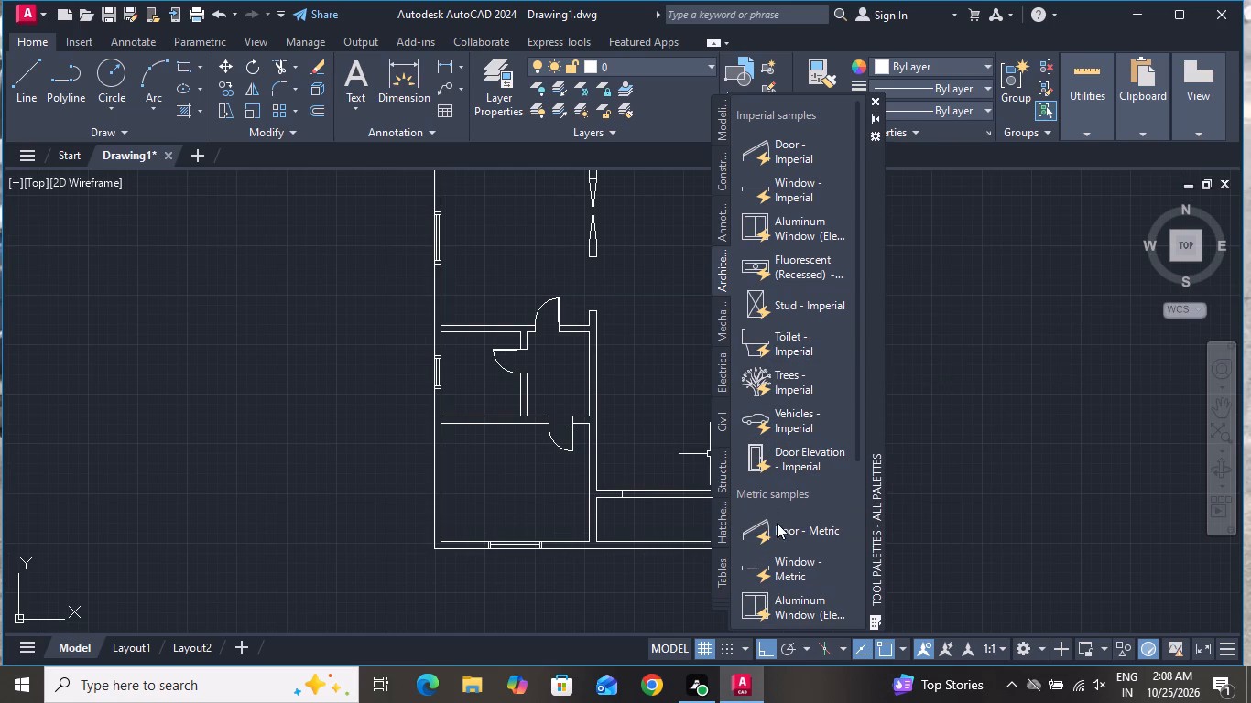
left_click(777, 525)
left_click(617, 319)
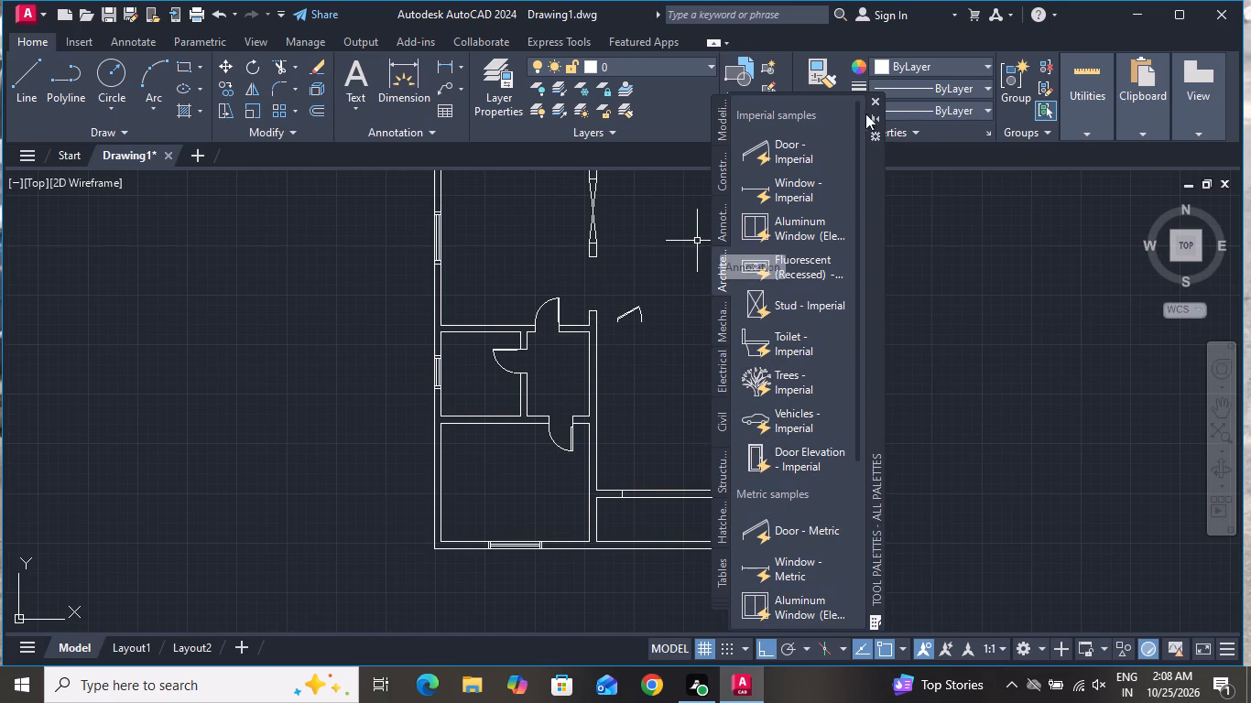
left_click(871, 102)
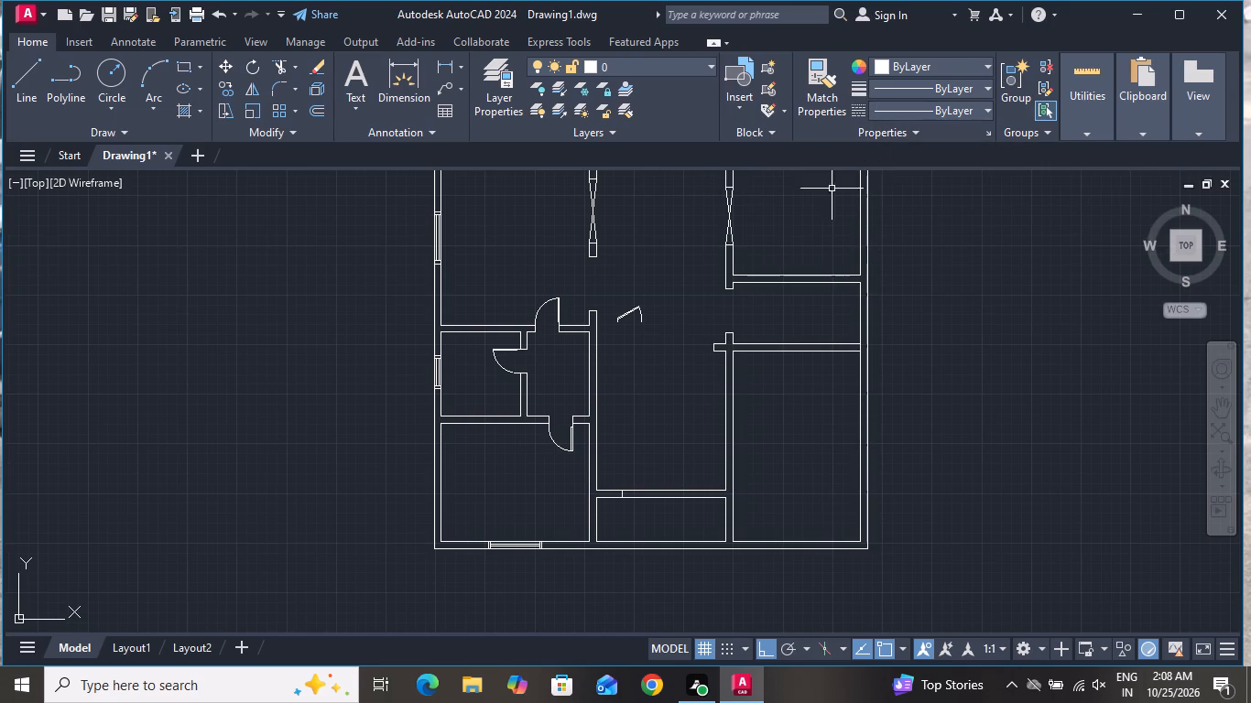
Set the newly placed door block's opening angle to Open 90º.
scroll(560, 201, "up", 1)
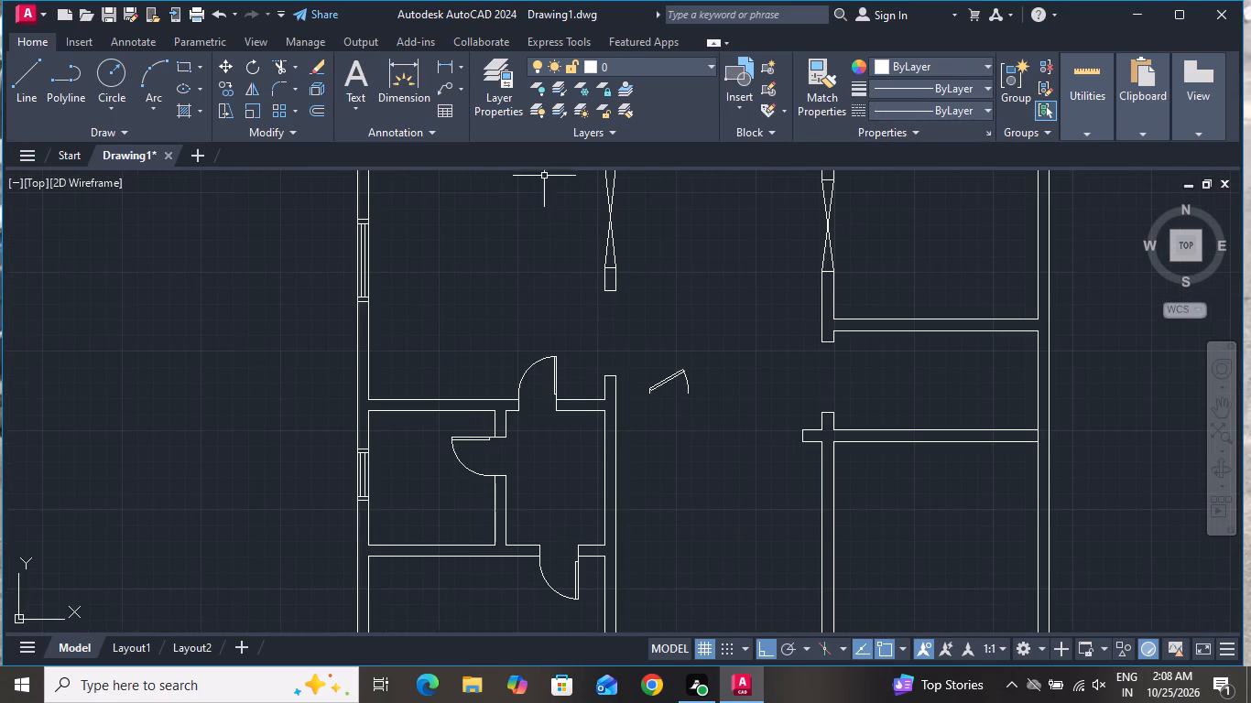
left_click(665, 382)
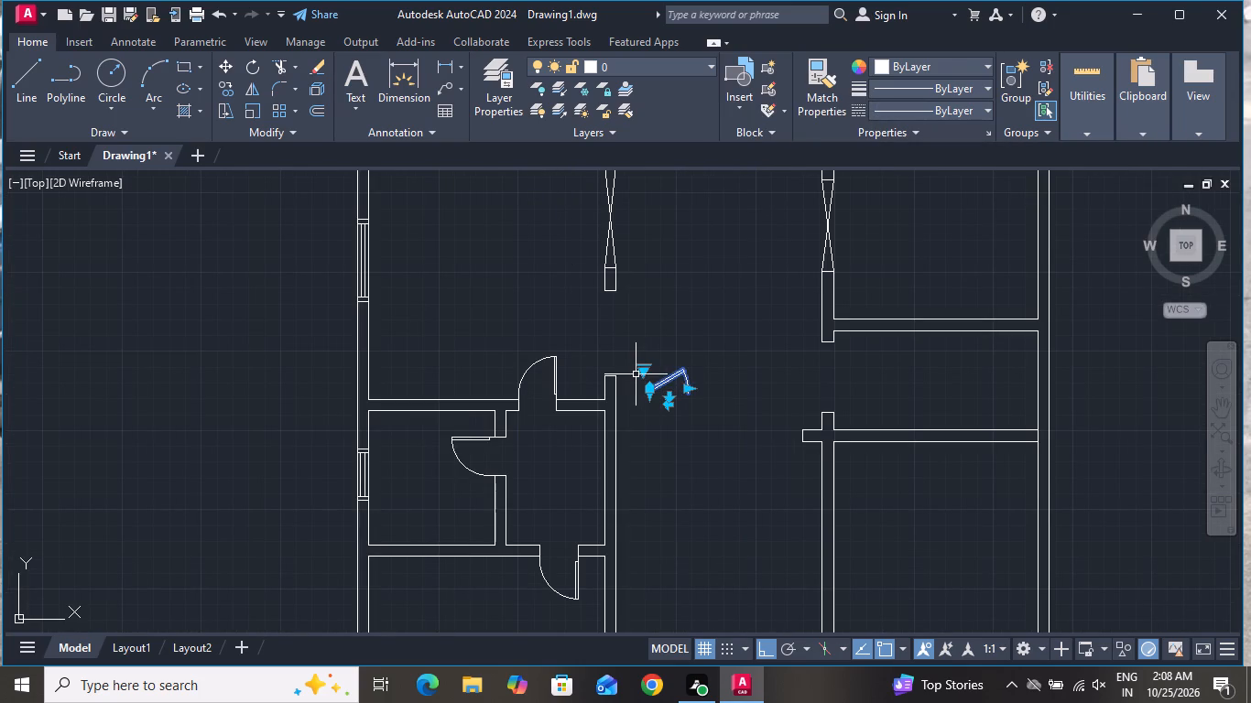
left_click(645, 366)
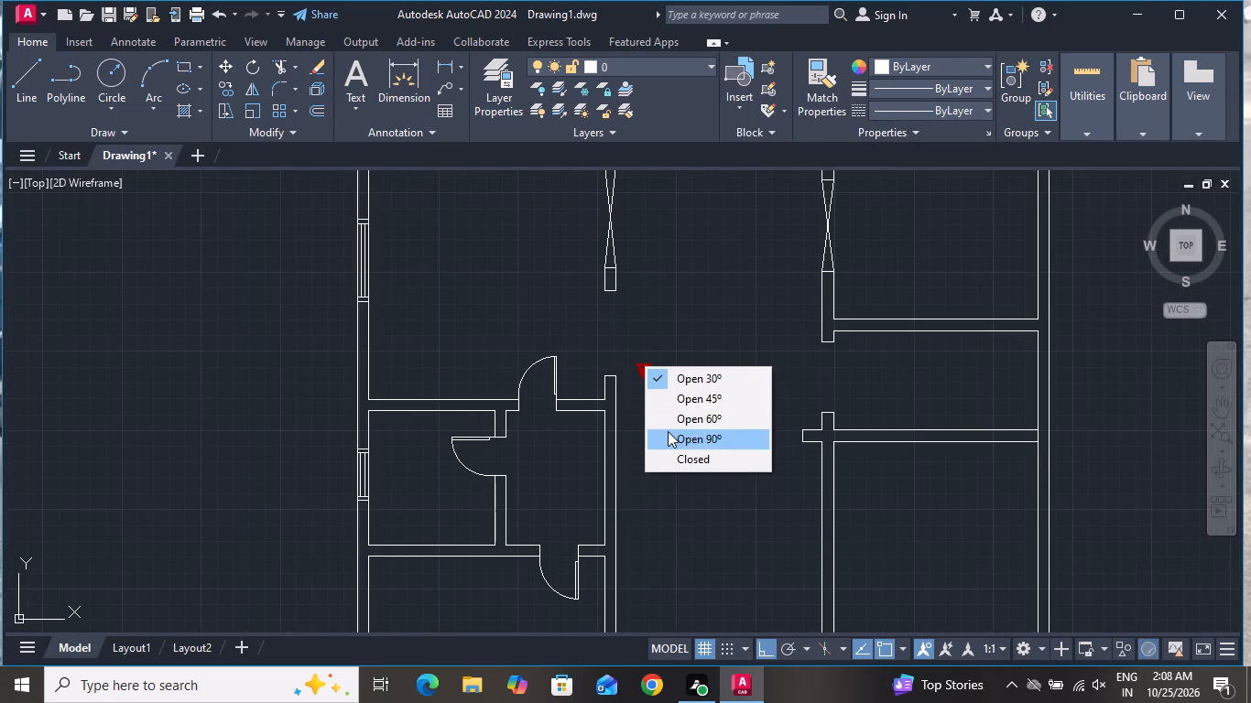
left_click(666, 430)
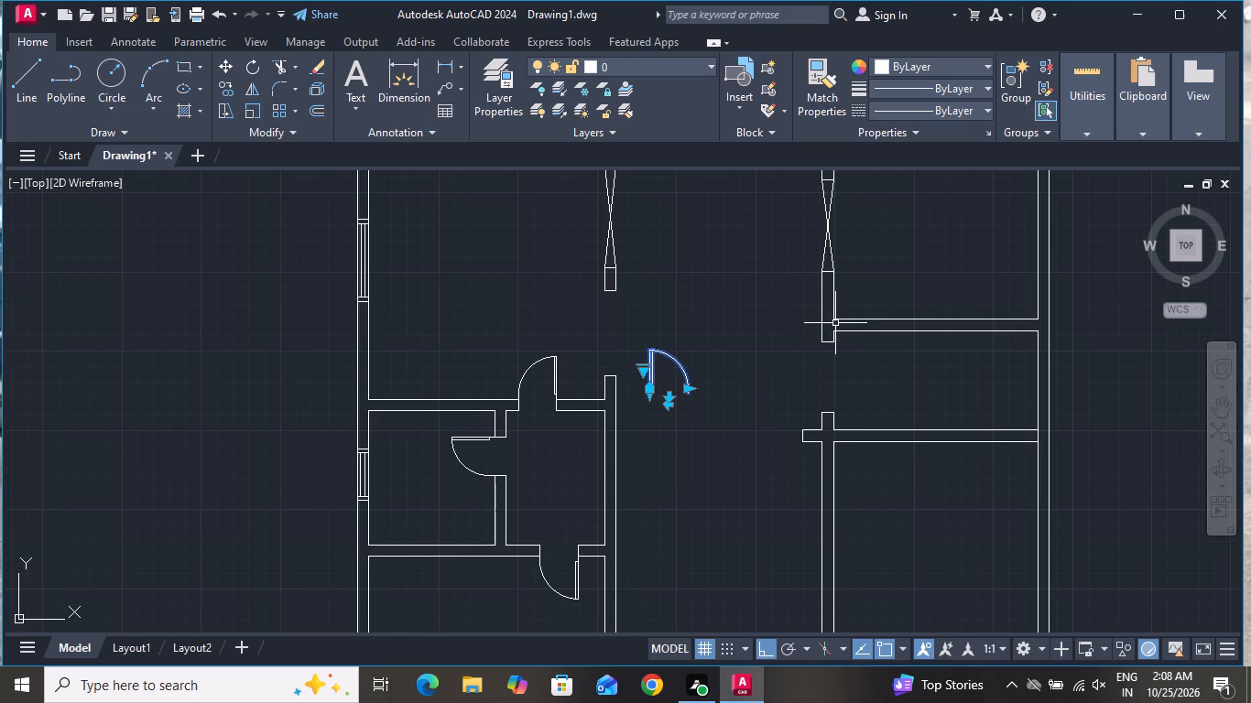
Move the door block with Ortho off onto the partition wall's upper face, east of the short vertical line.
scroll(832, 305, "down", 1)
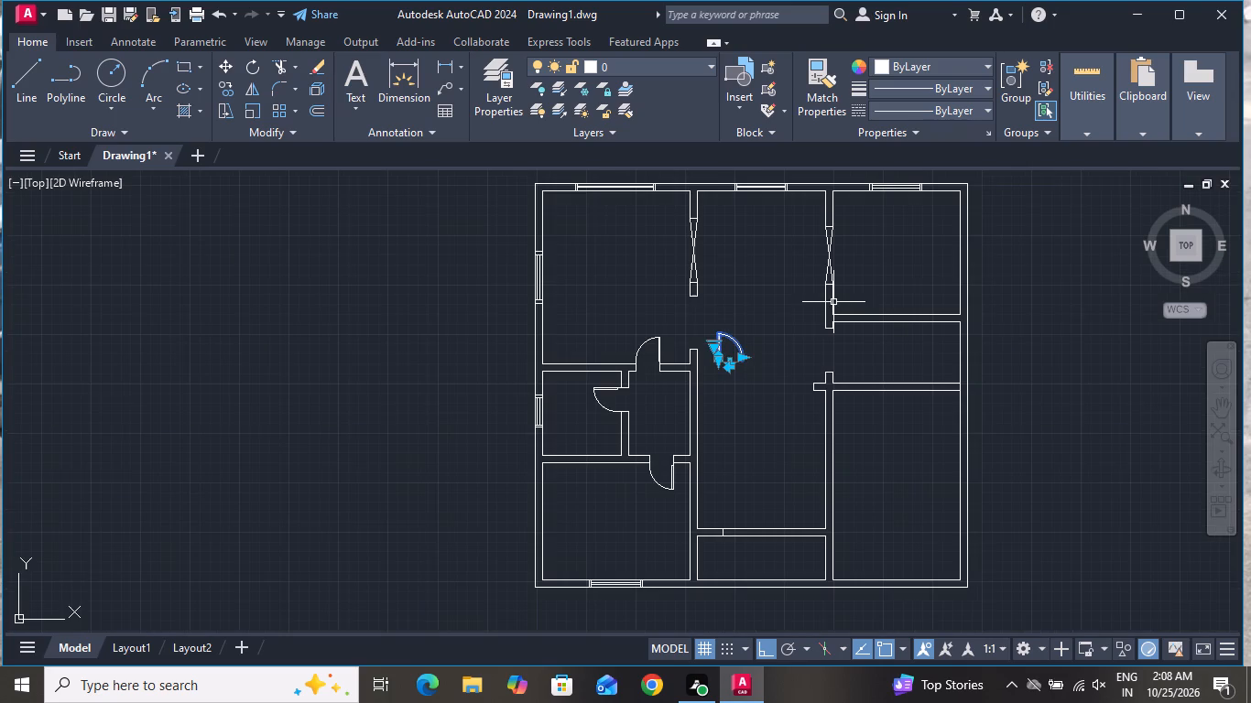
left_click(219, 60)
left_click(712, 357)
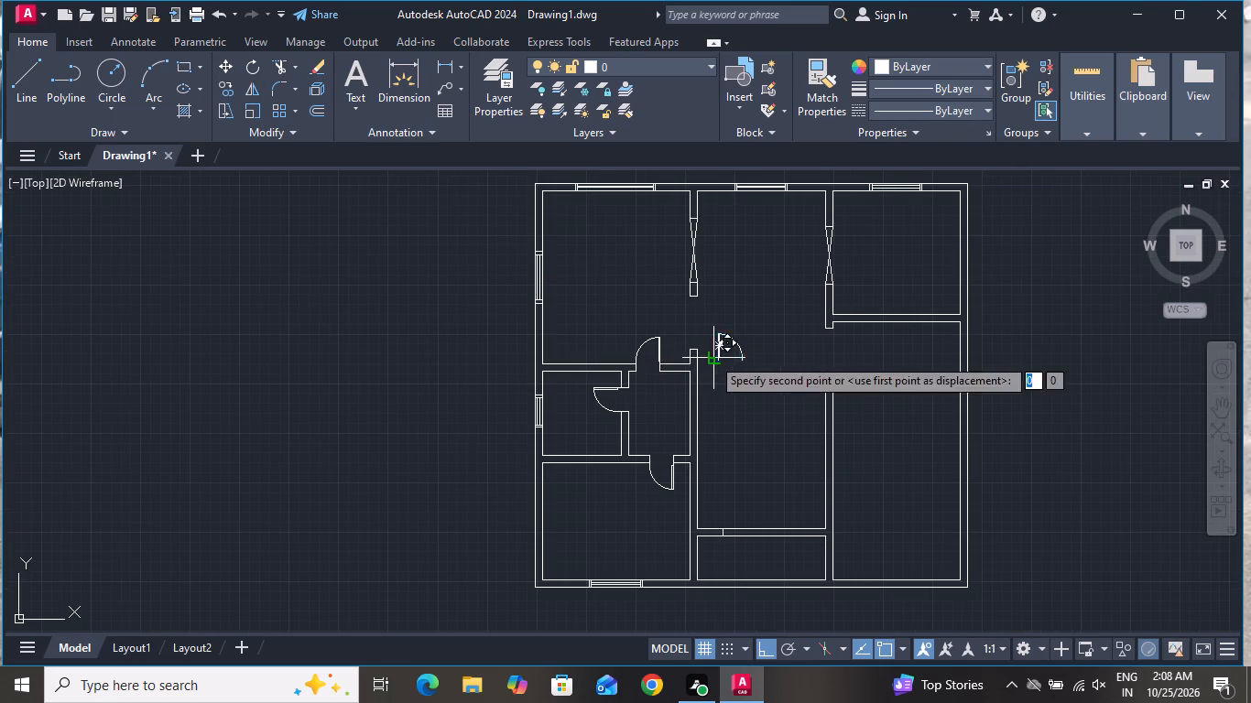
left_click(766, 652)
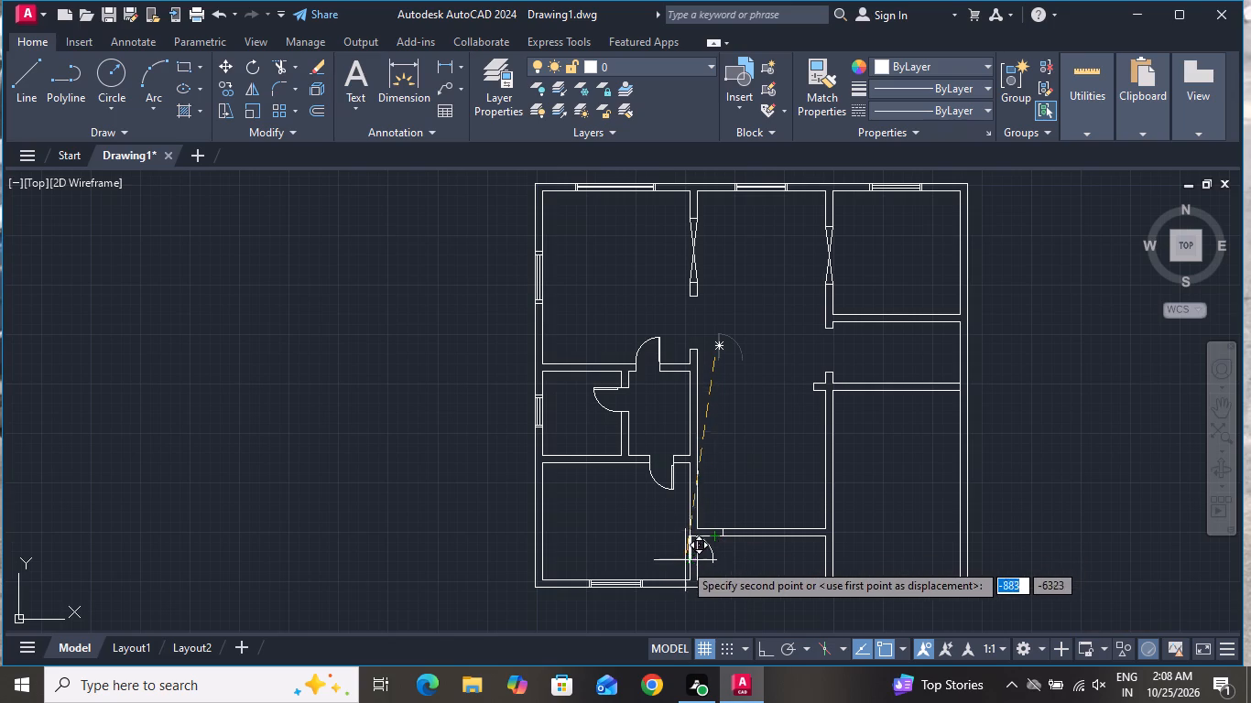
scroll(683, 562, "up", 2)
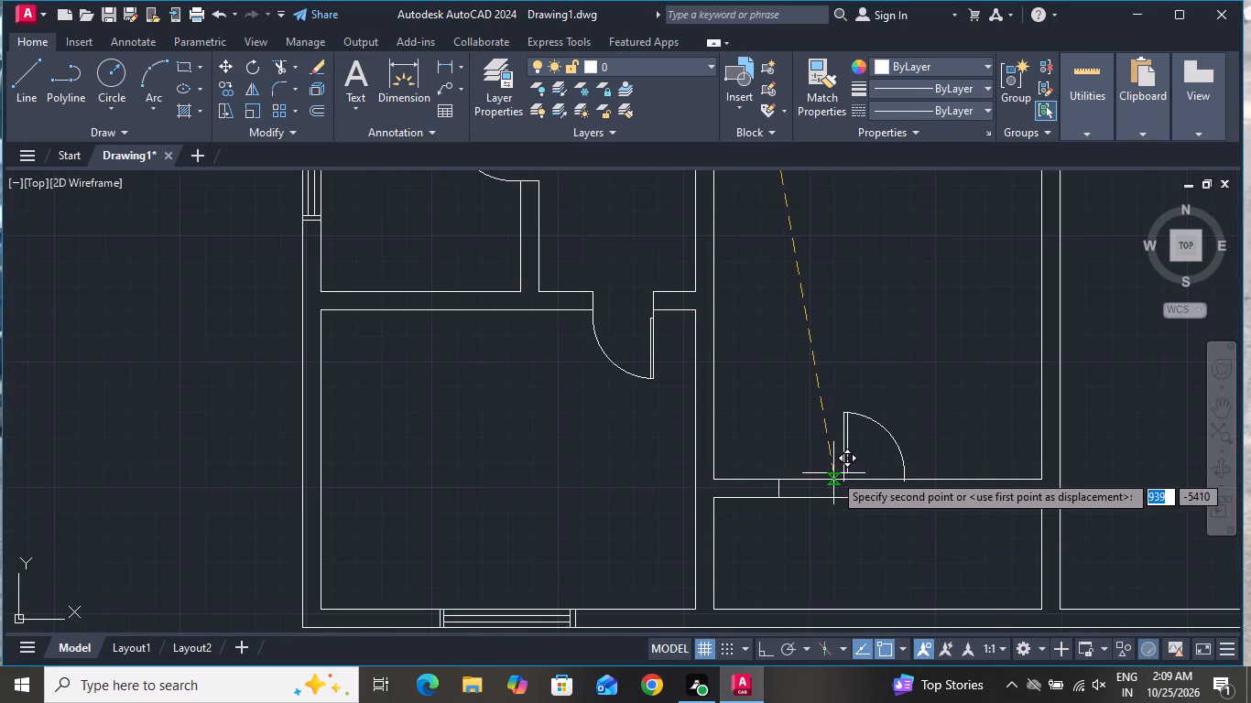
scroll(833, 473, "up", 1)
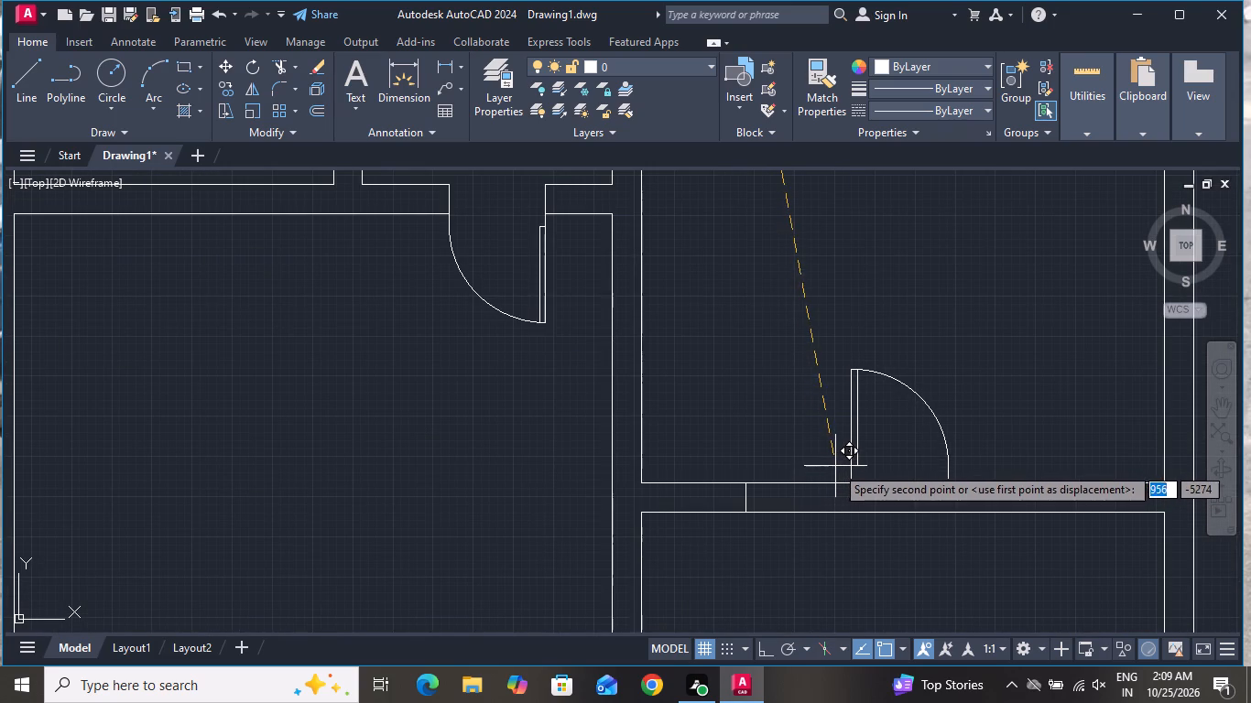
scroll(842, 470, "up", 3)
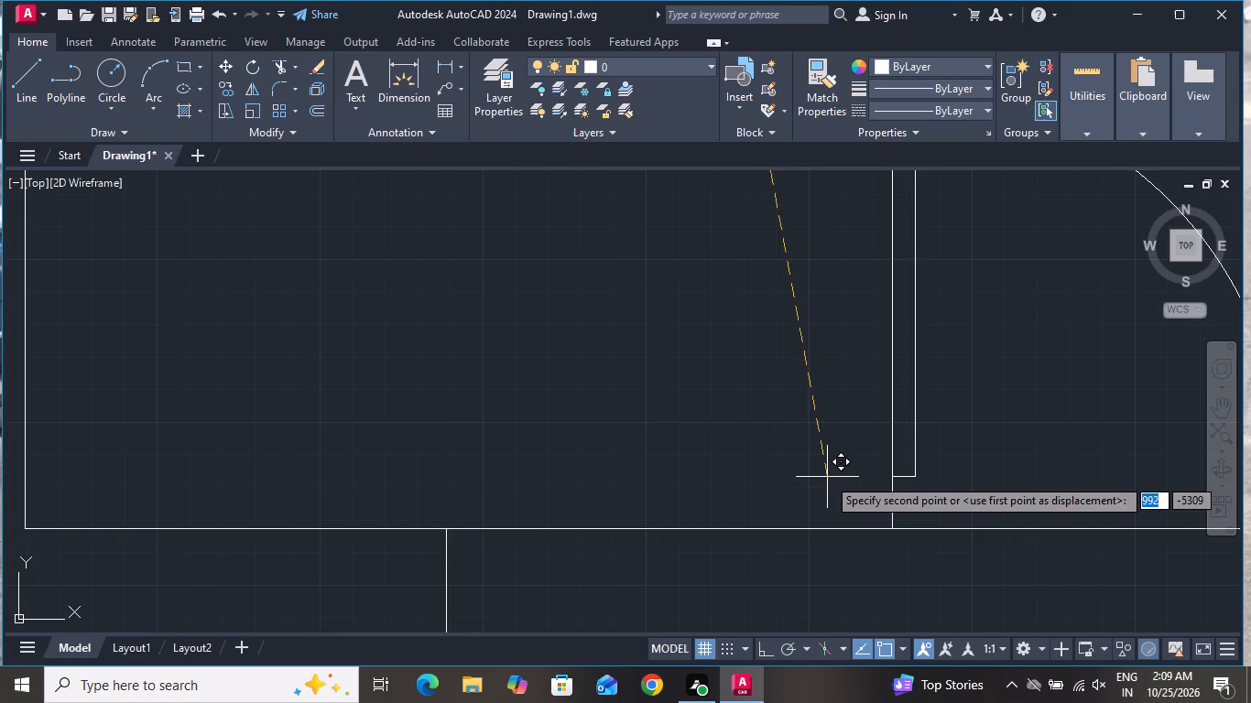
left_click(781, 478)
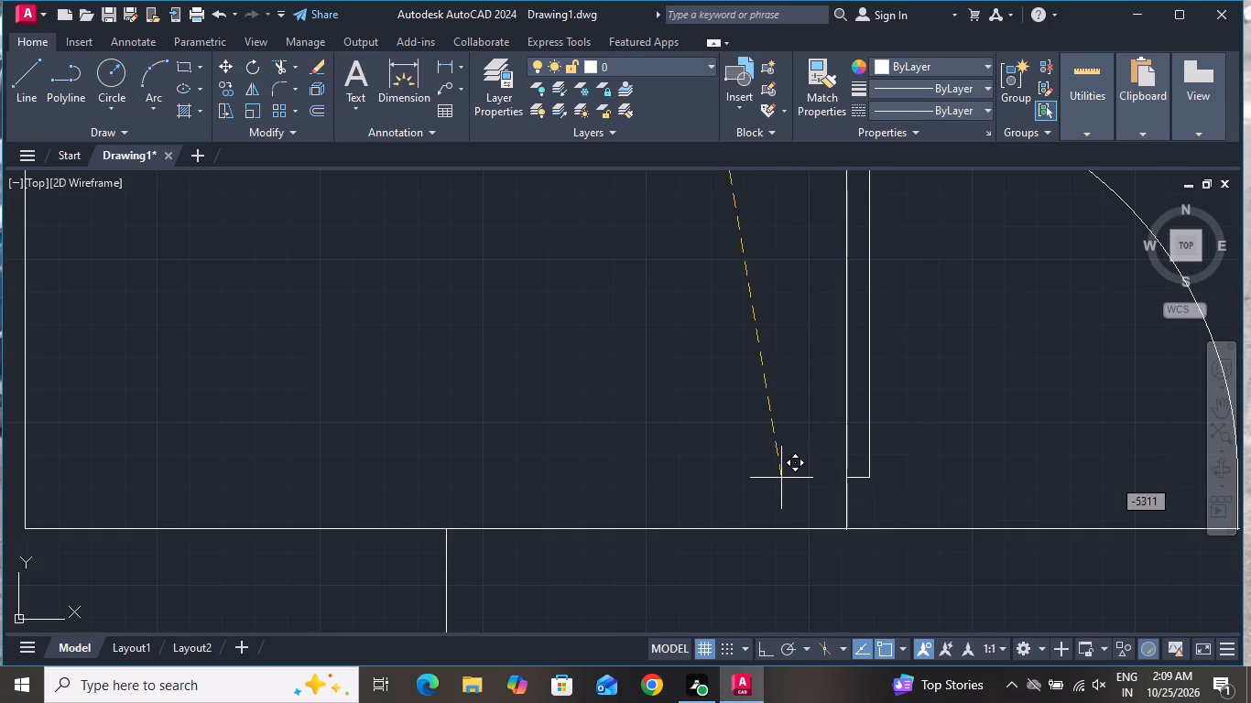
Draw a jamb line from the door's hinge side straight down across the partition wall to its lower face.
scroll(764, 451, "down", 2)
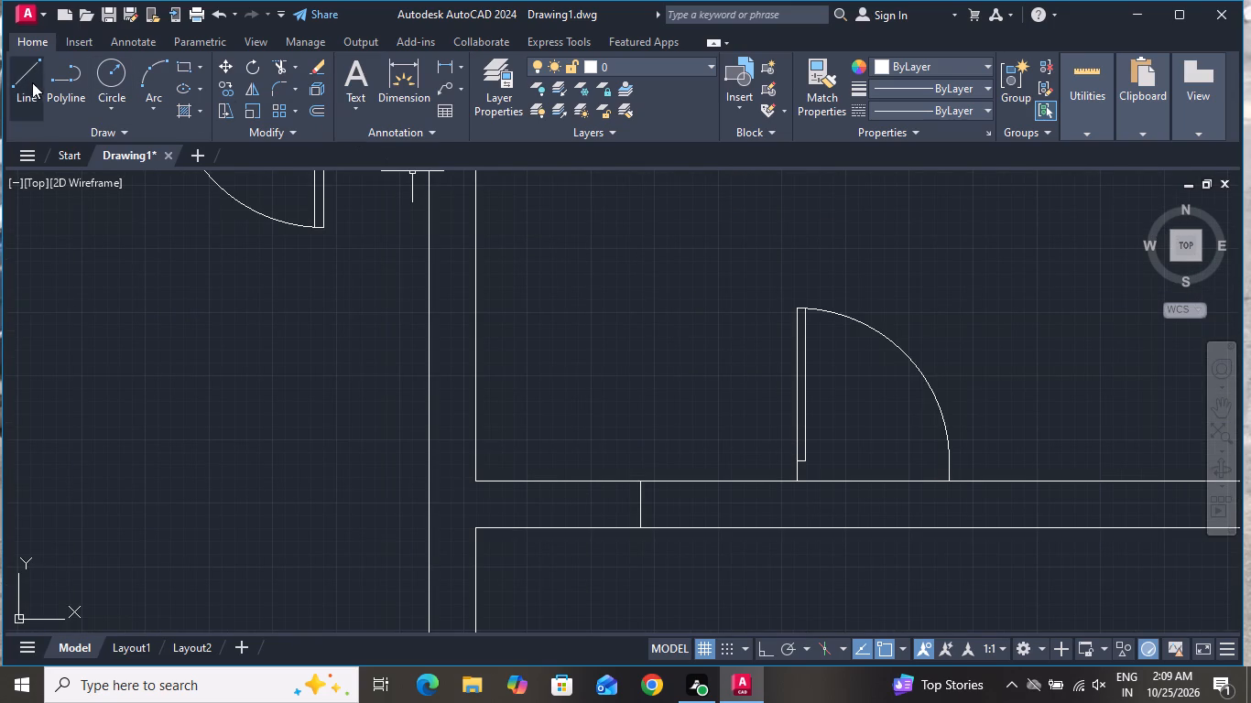
left_click(30, 78)
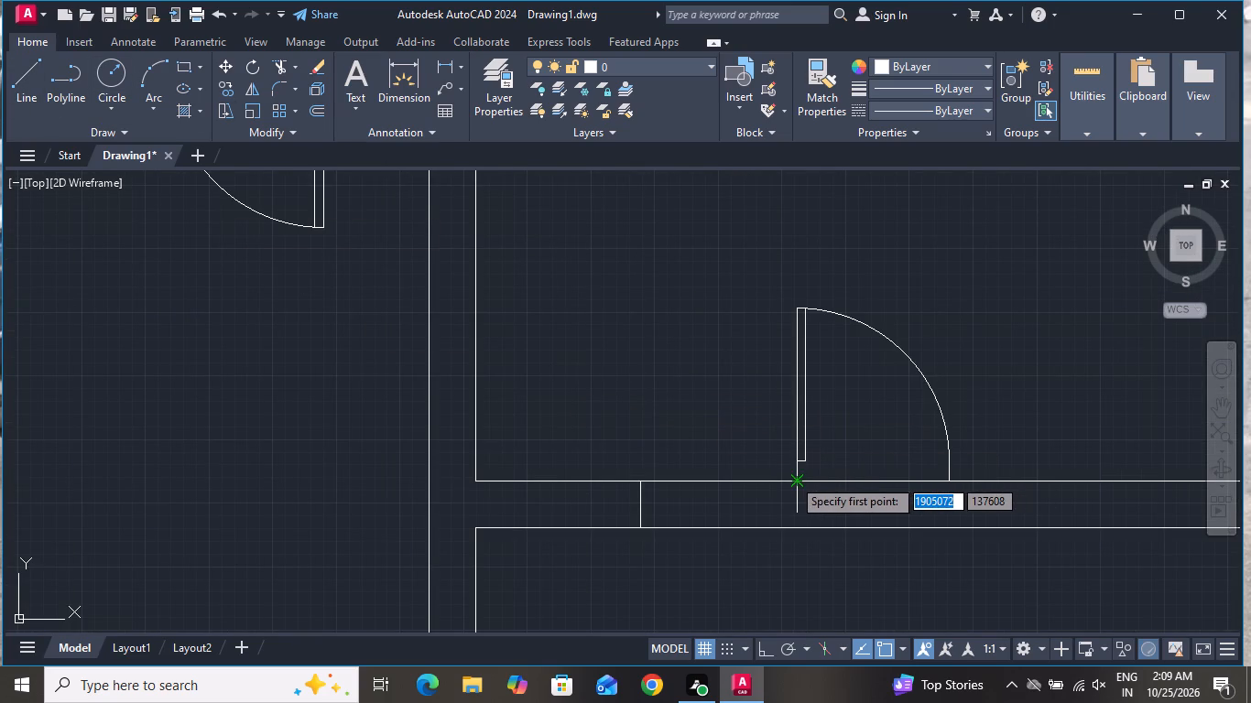
left_click(792, 478)
left_click(795, 529)
right_click(795, 534)
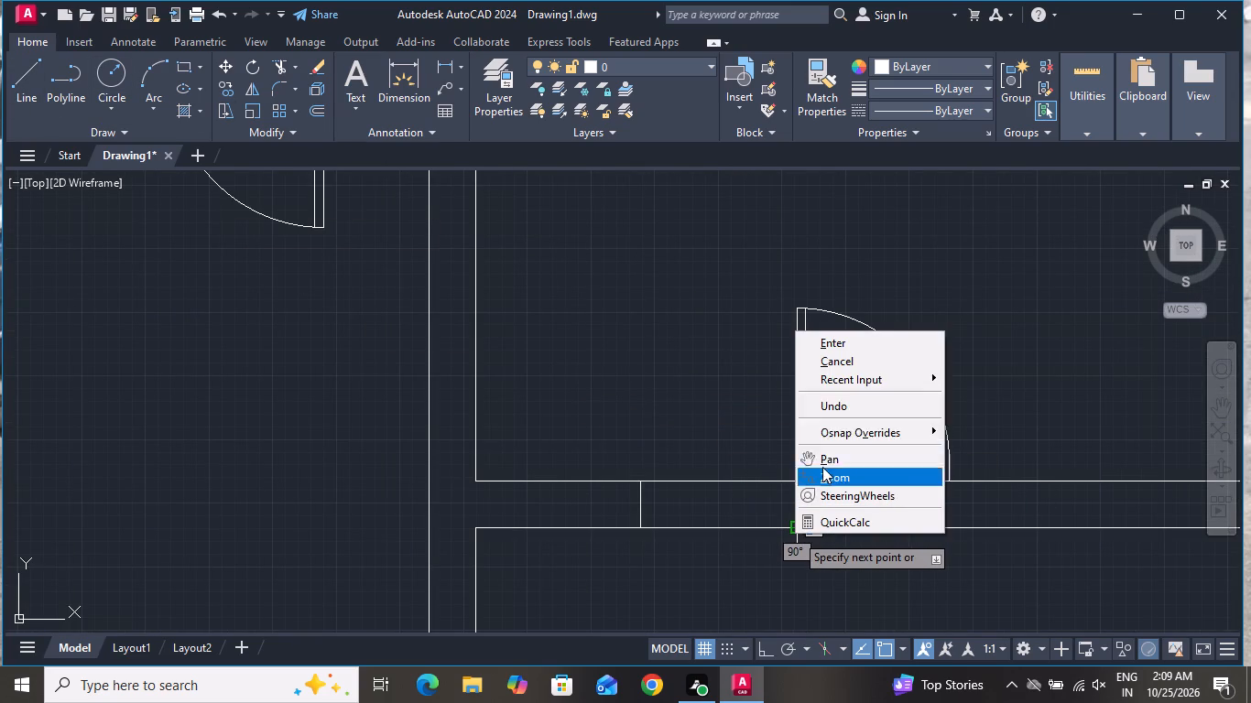
left_click(843, 362)
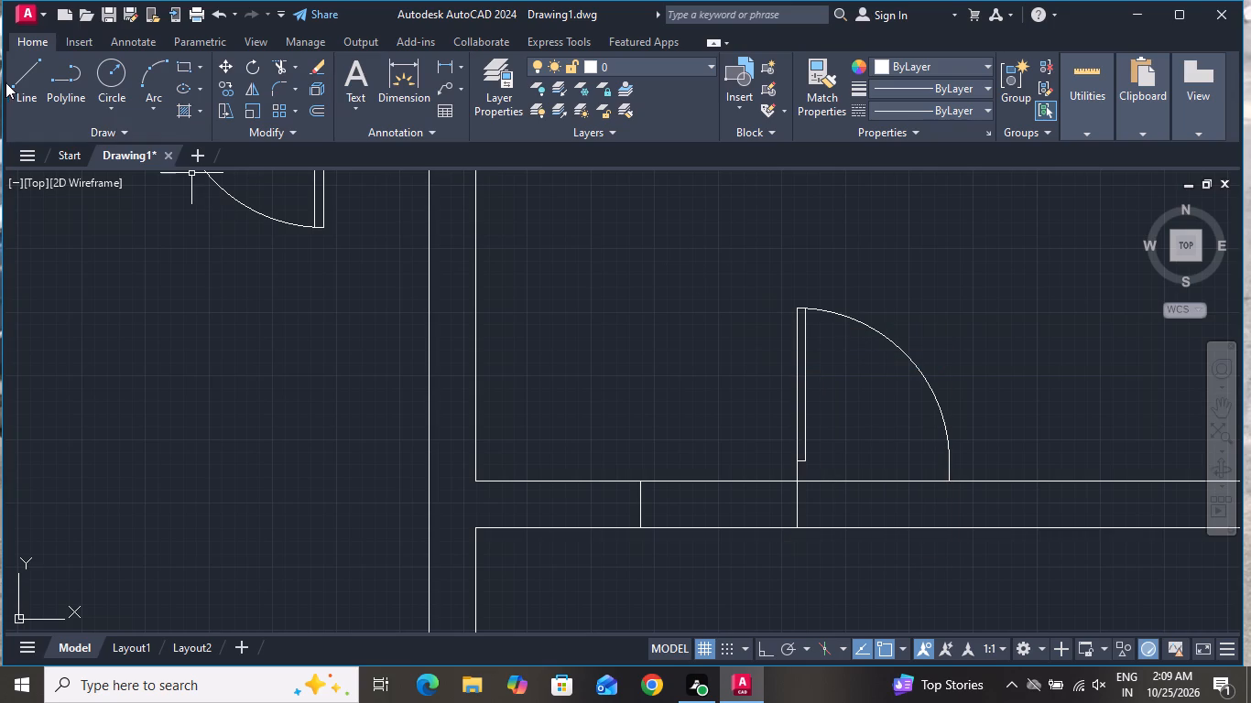
Draw a jamb line from the end of the door's swing arc straight down across the partition wall to its lower face.
left_click(21, 79)
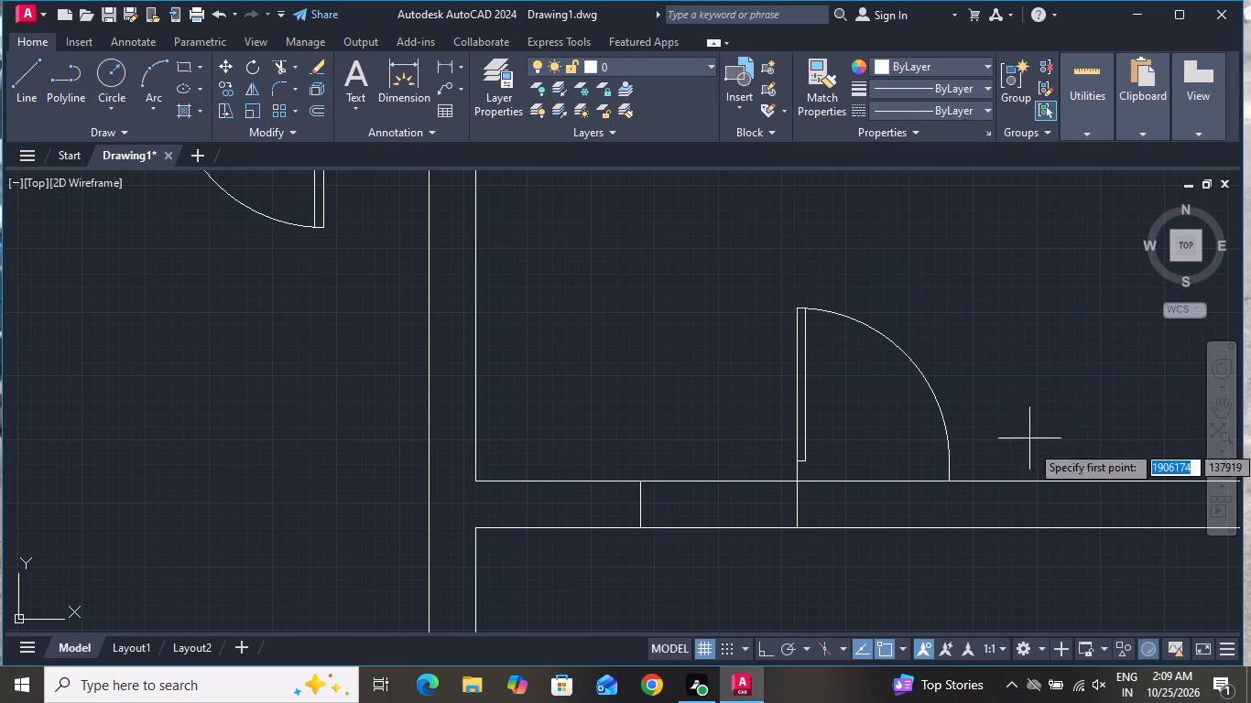
left_click(946, 477)
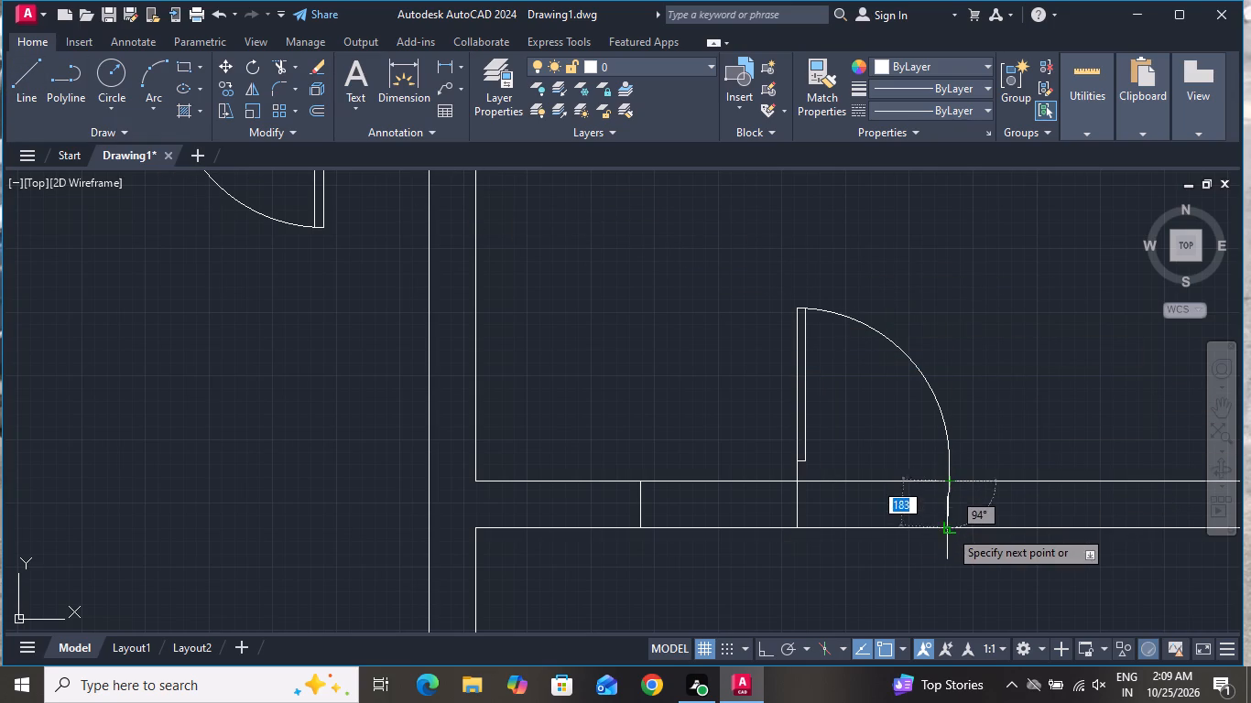
left_click(949, 529)
right_click(941, 541)
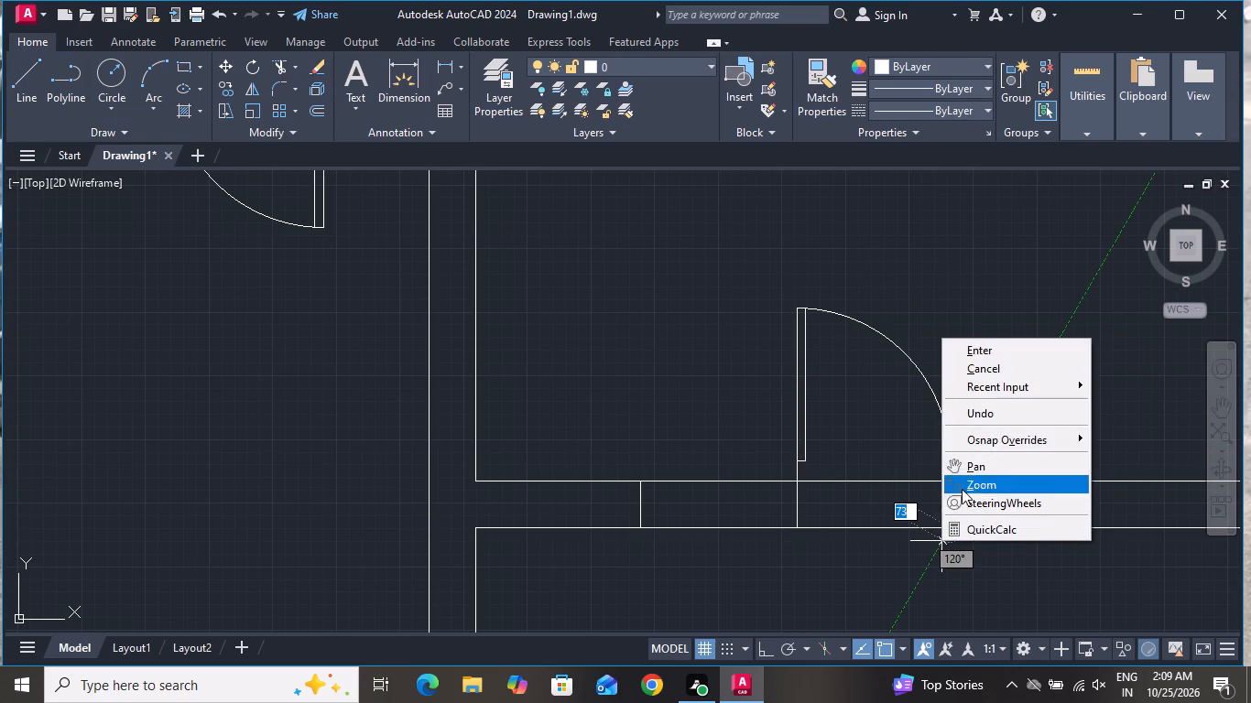
left_click(1008, 366)
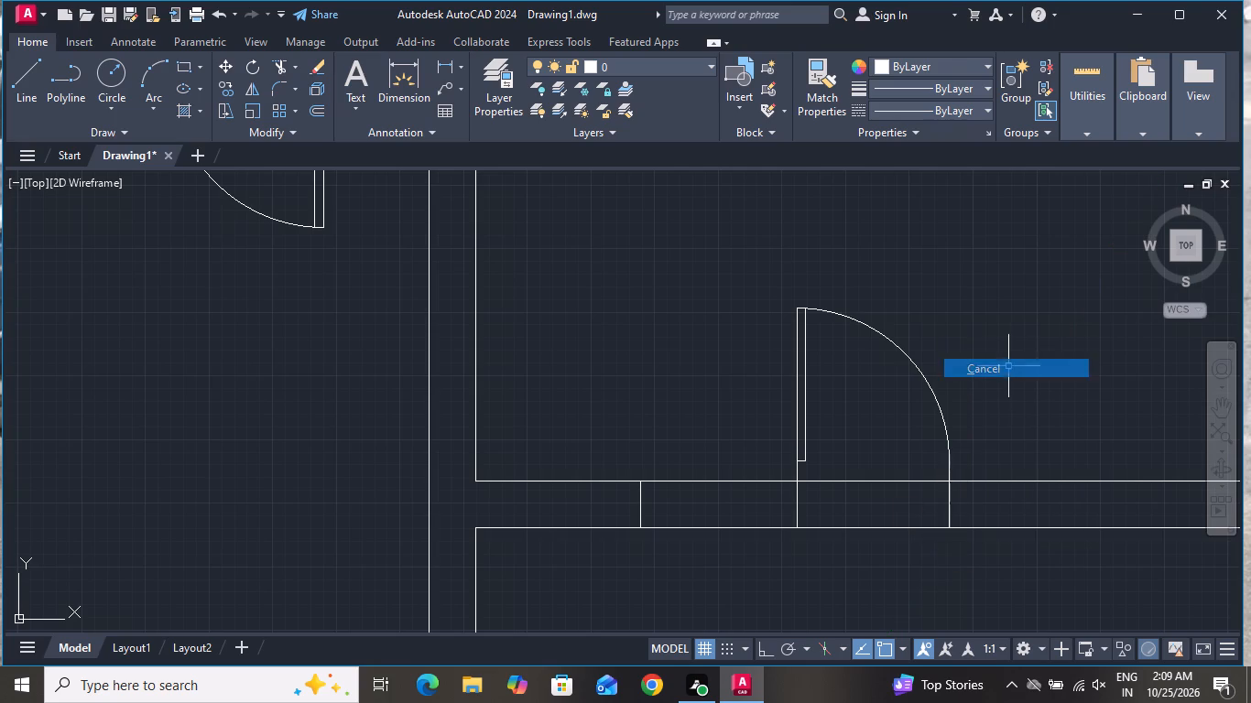
Trim away the leftover short vertical line west of the door and both partition wall faces between the door jambs.
left_click(280, 60)
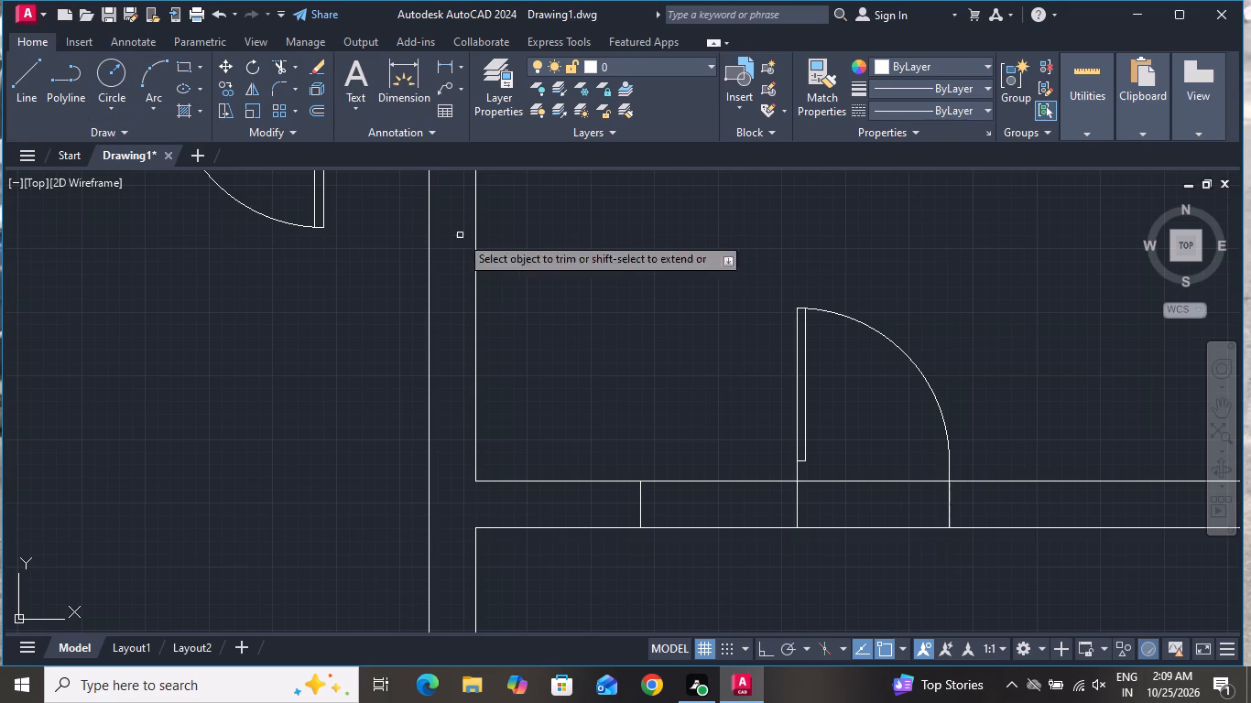
left_click(646, 492)
left_click(625, 501)
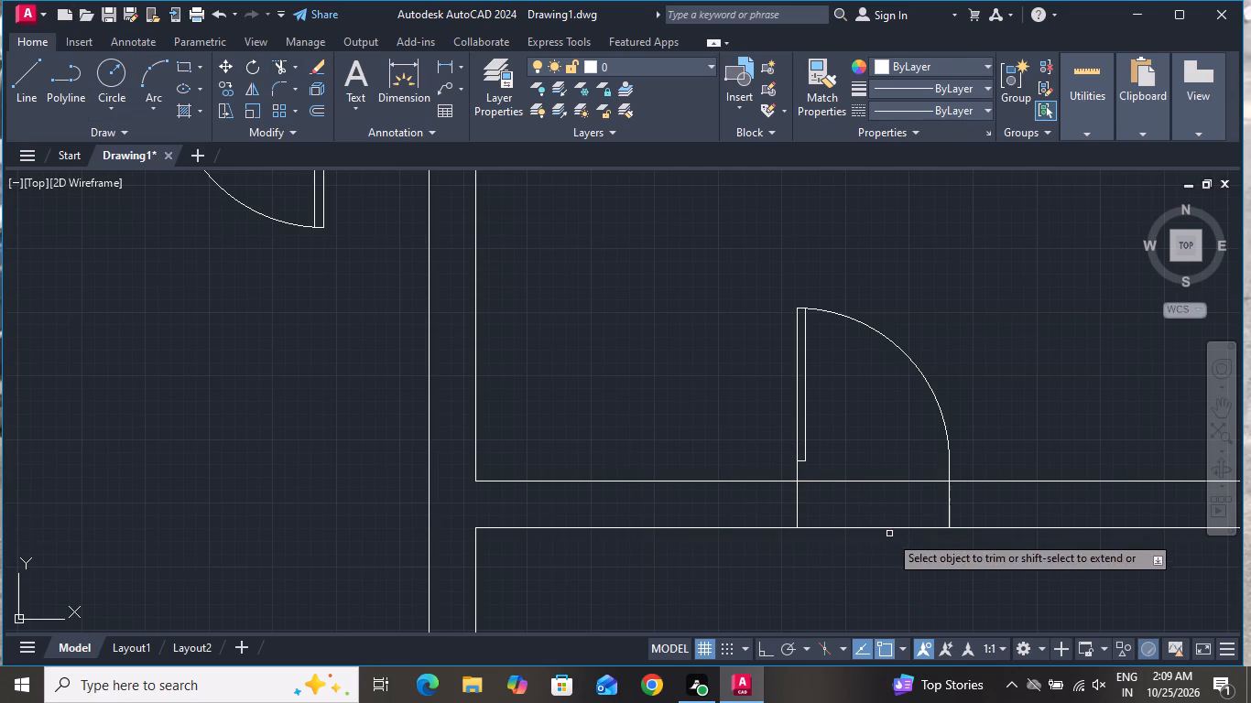
left_click_drag(892, 554, 891, 534)
left_click(885, 414)
right_click(881, 439)
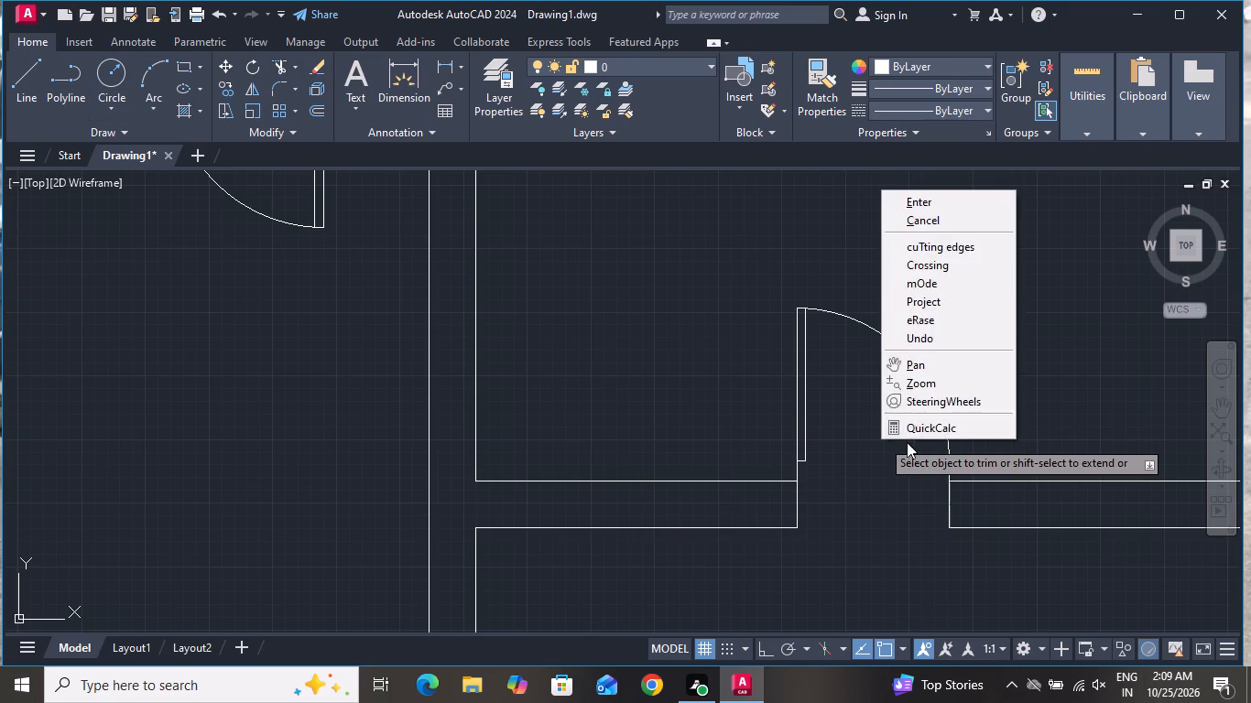
left_click(941, 222)
Draw a short line across the bottom exterior wall, continuing the small room's west wall face to the outer face.
scroll(932, 390, "down", 4)
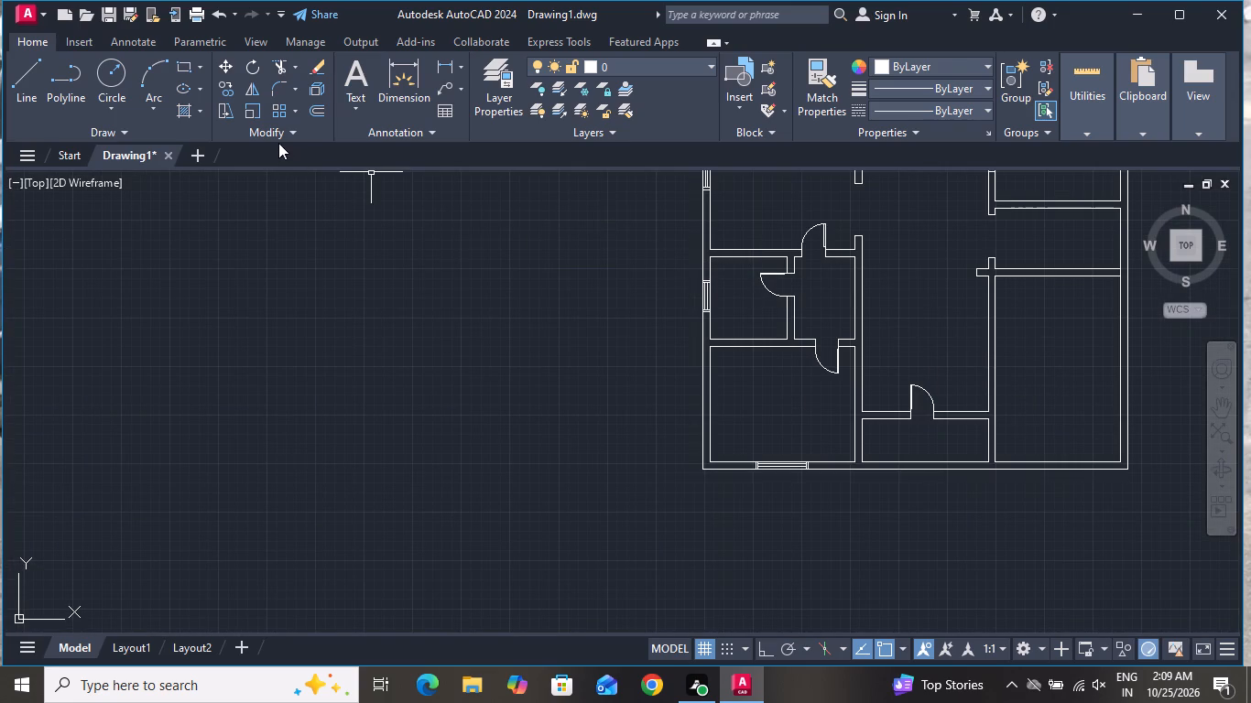
left_click(29, 68)
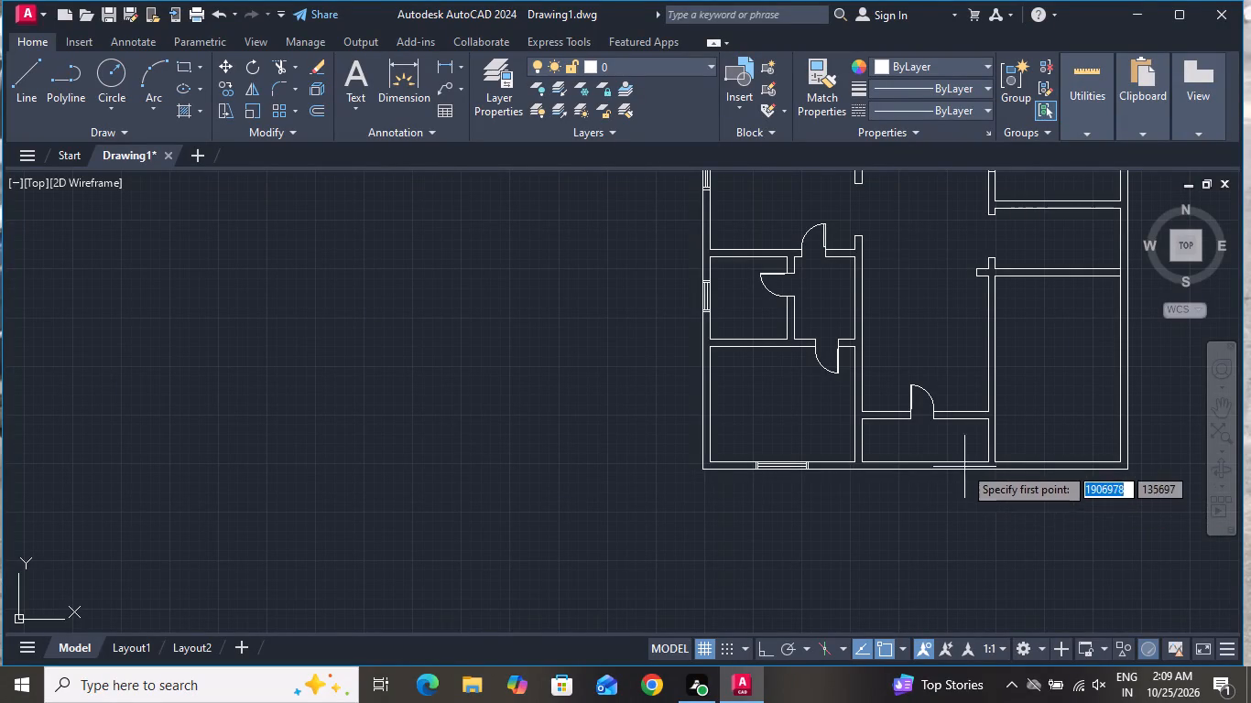
scroll(939, 438, "up", 1)
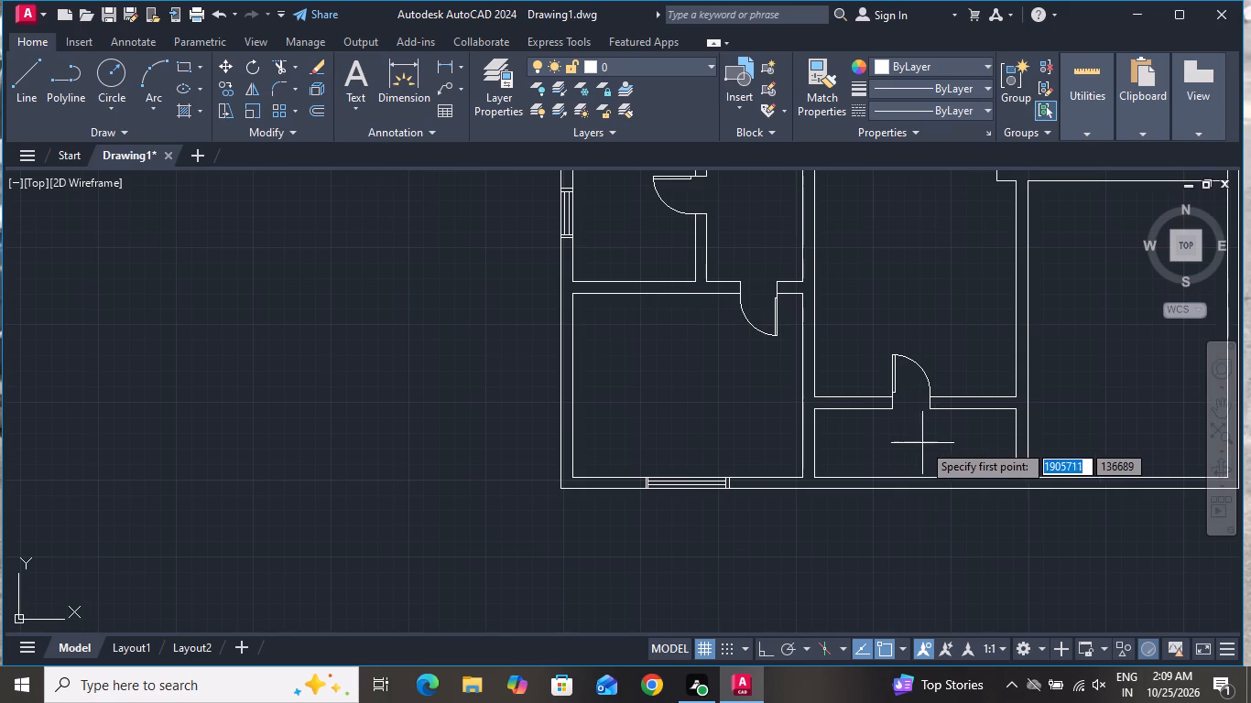
scroll(820, 460, "up", 1)
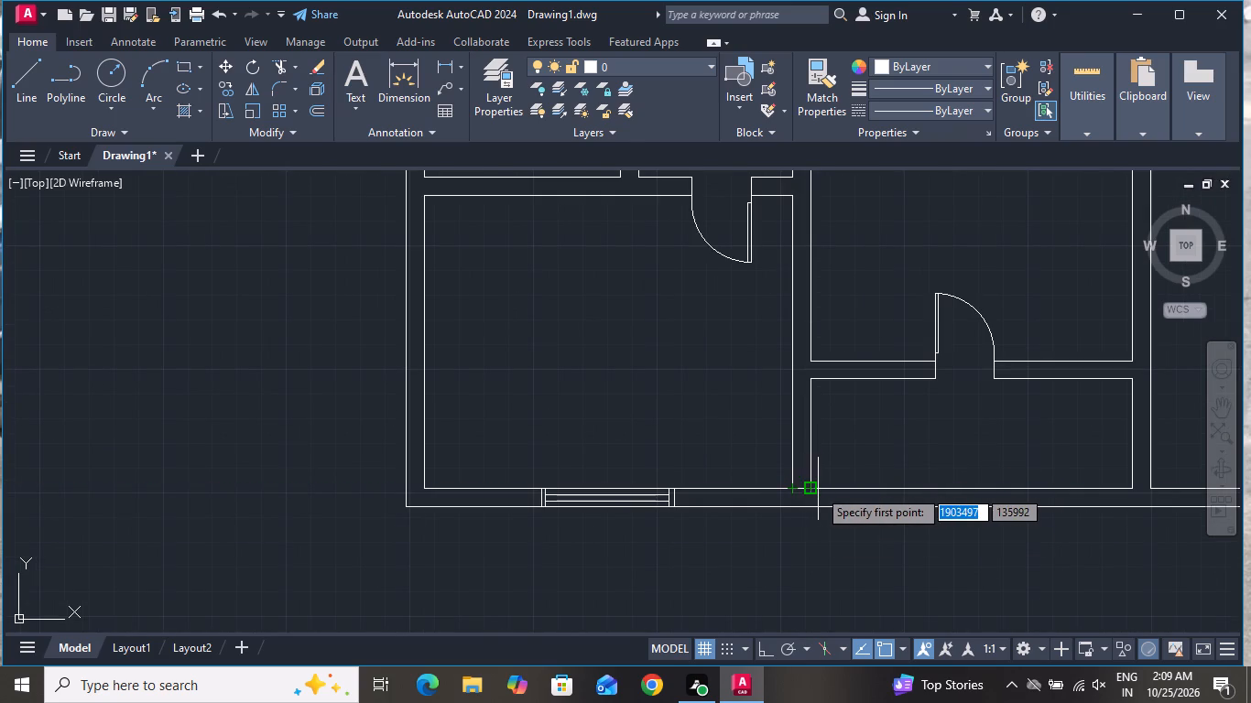
left_click(810, 491)
left_click(809, 510)
right_click(814, 514)
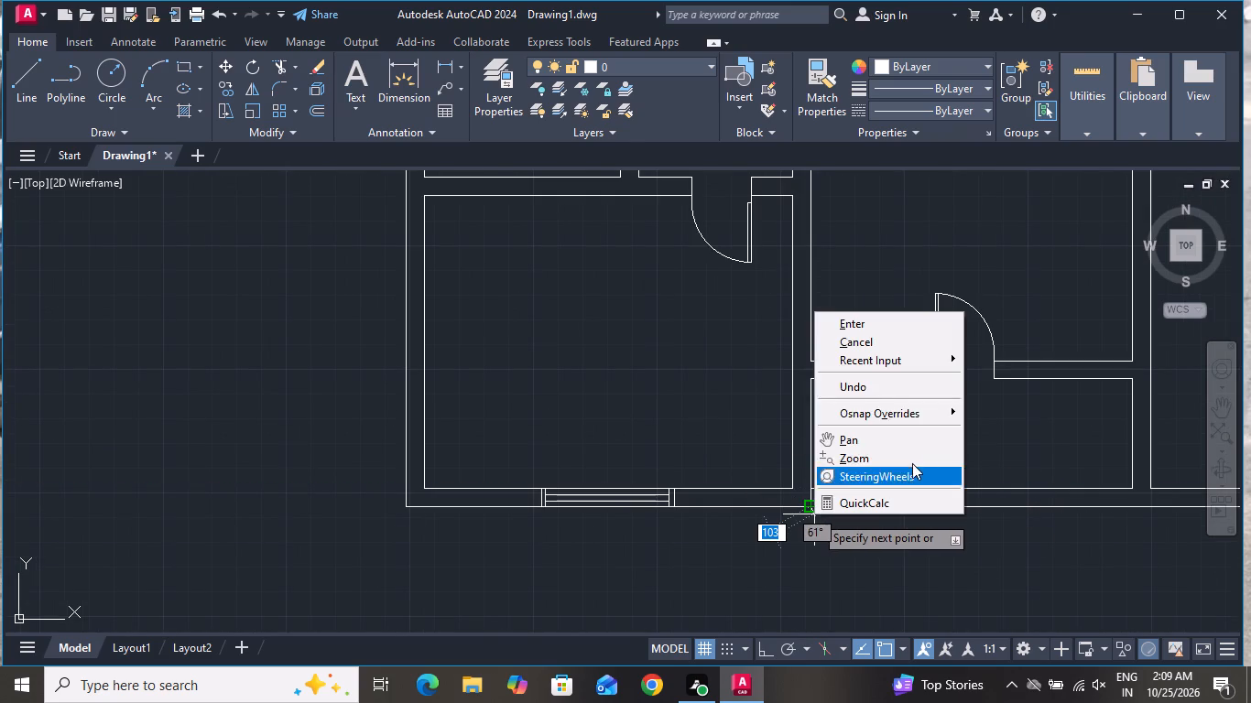
left_click(920, 341)
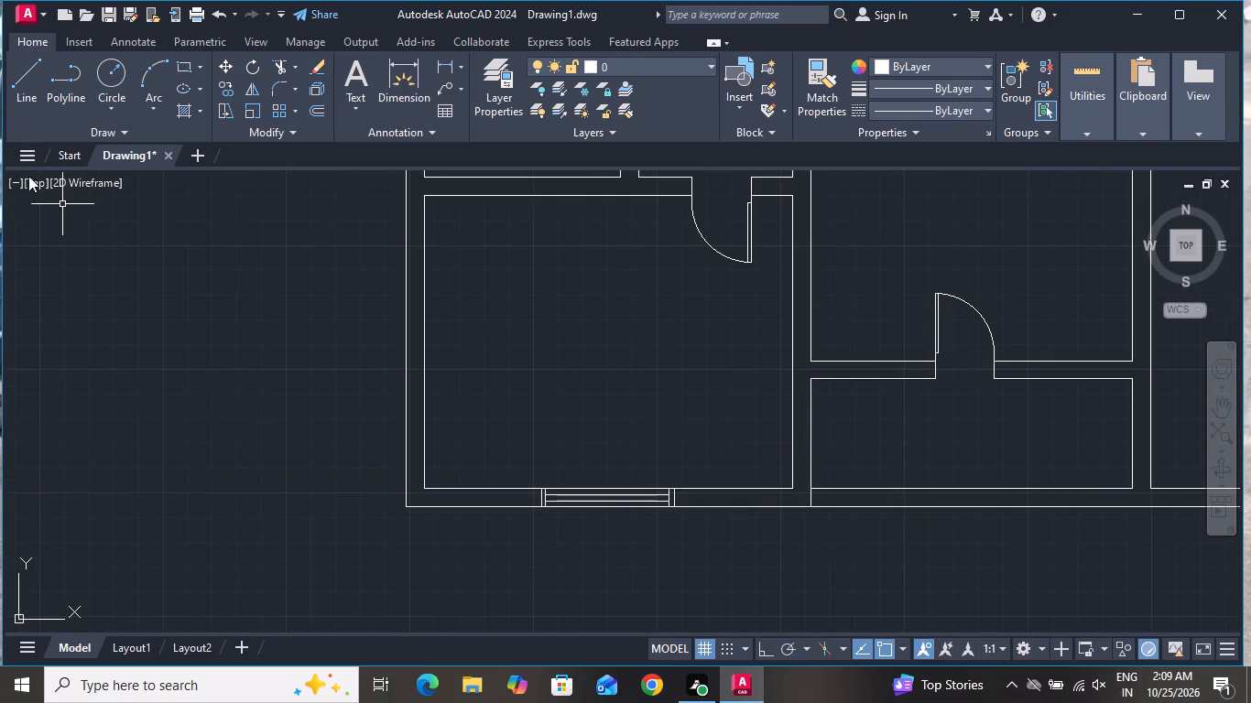
Draw a matching short line across the bottom exterior wall, continuing the small room's east wall face to the outer face.
left_click(25, 70)
scroll(235, 247, "down", 1)
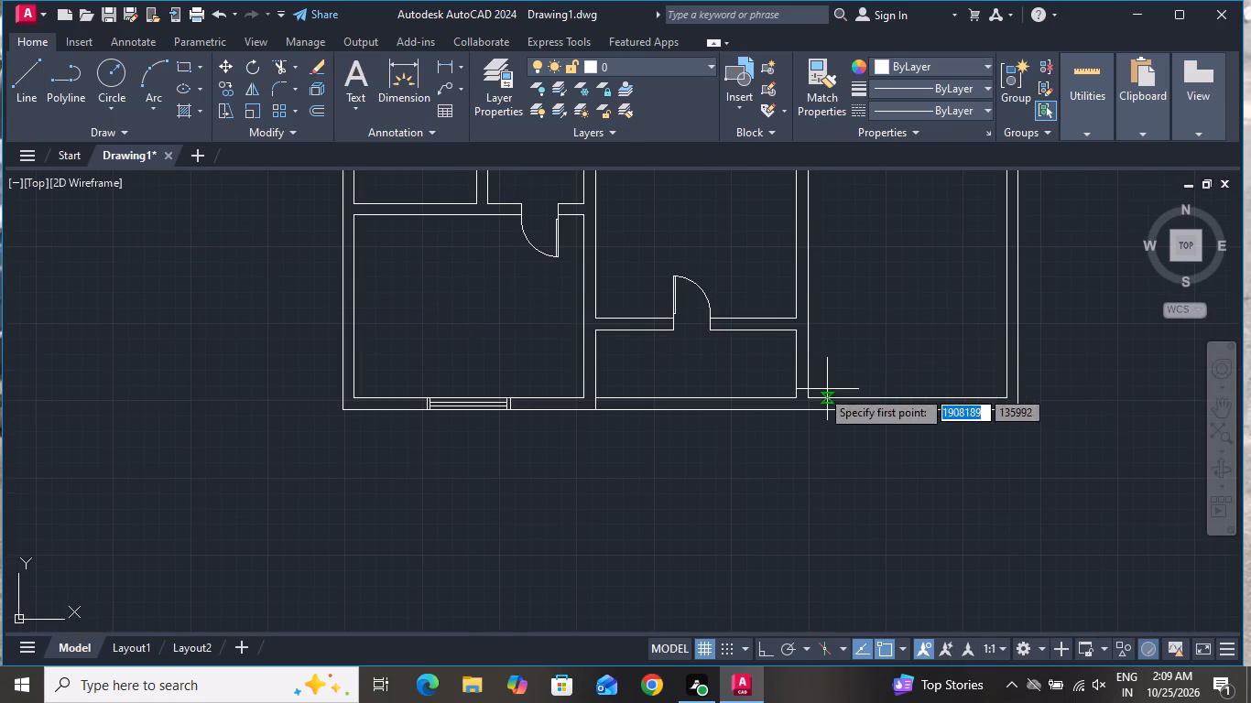
scroll(797, 390, "up", 2)
left_click(789, 405)
left_click(797, 438)
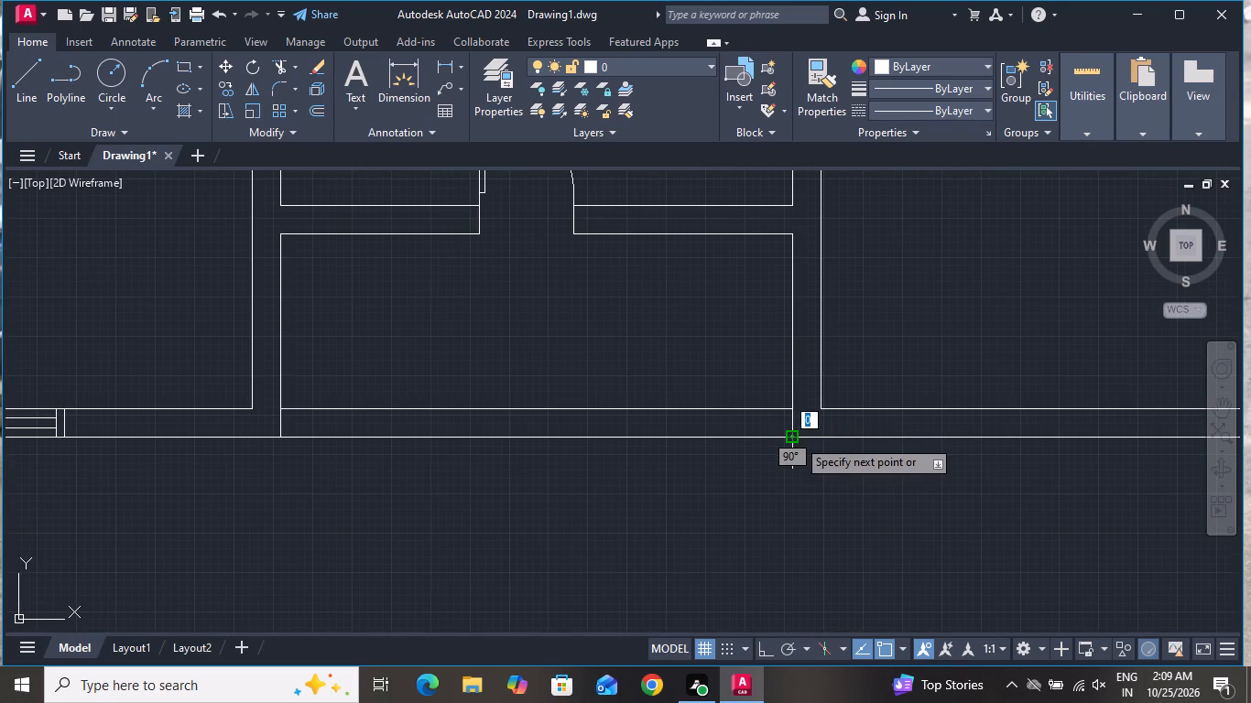
right_click(800, 439)
left_click(898, 465)
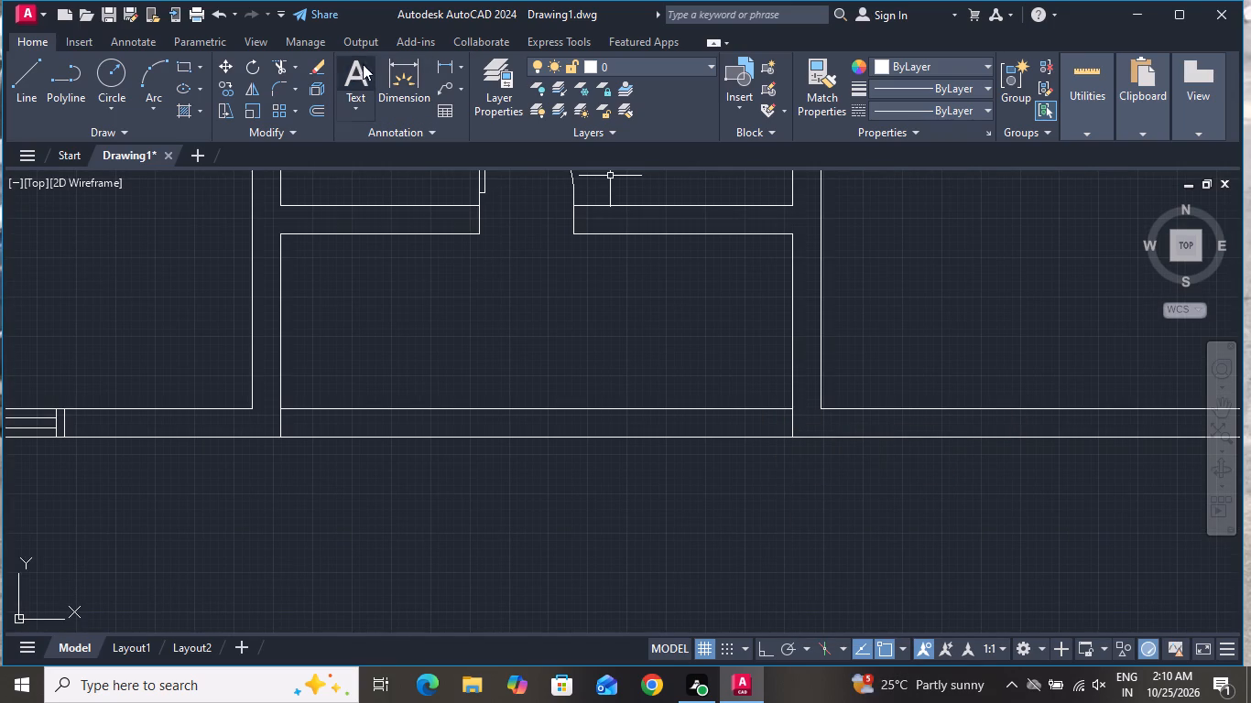
Trim away both bottom exterior wall lines between the two short lines to open the area below the new door.
left_click(288, 61)
left_click(504, 325)
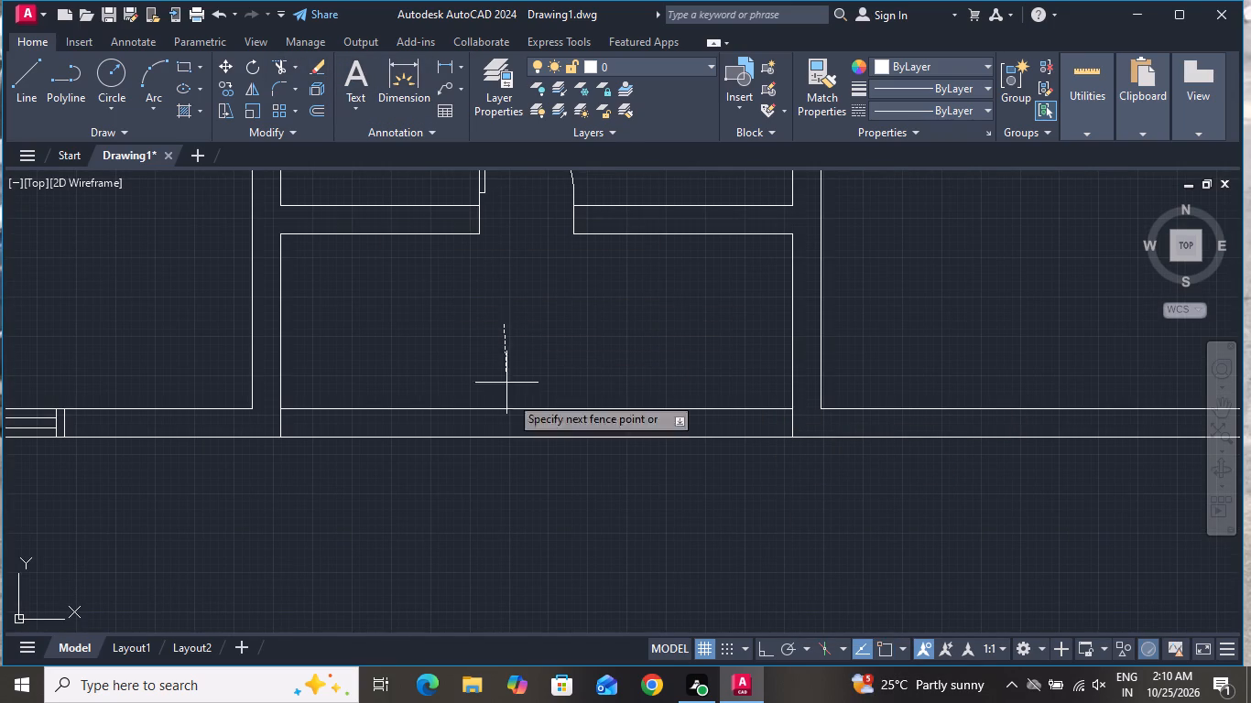
left_click(523, 510)
left_click(423, 335)
left_click(396, 481)
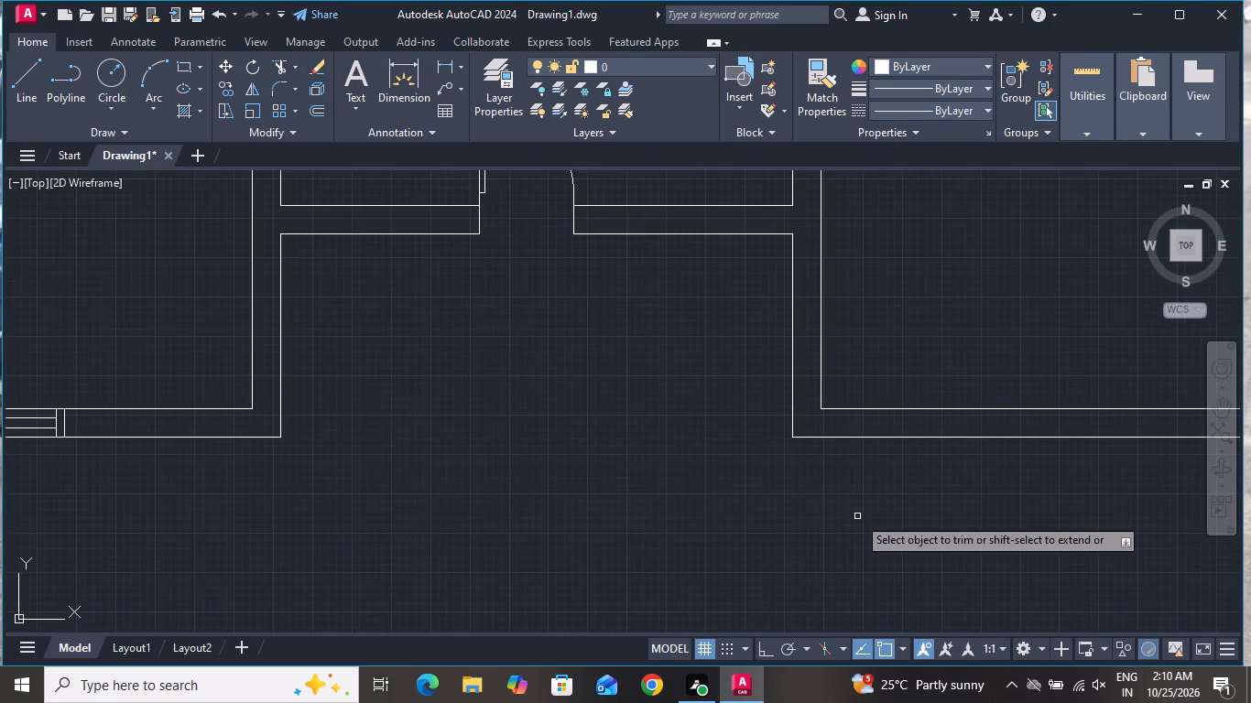
scroll(858, 514, "down", 2)
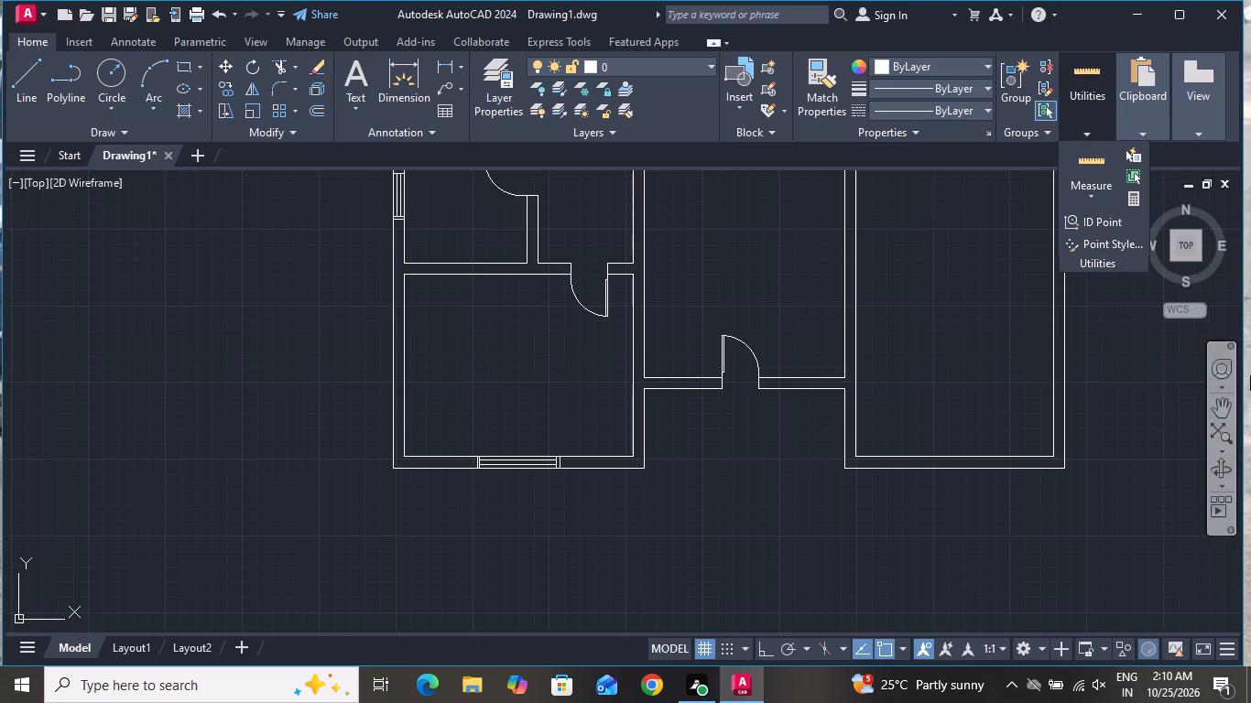
right_click(743, 205)
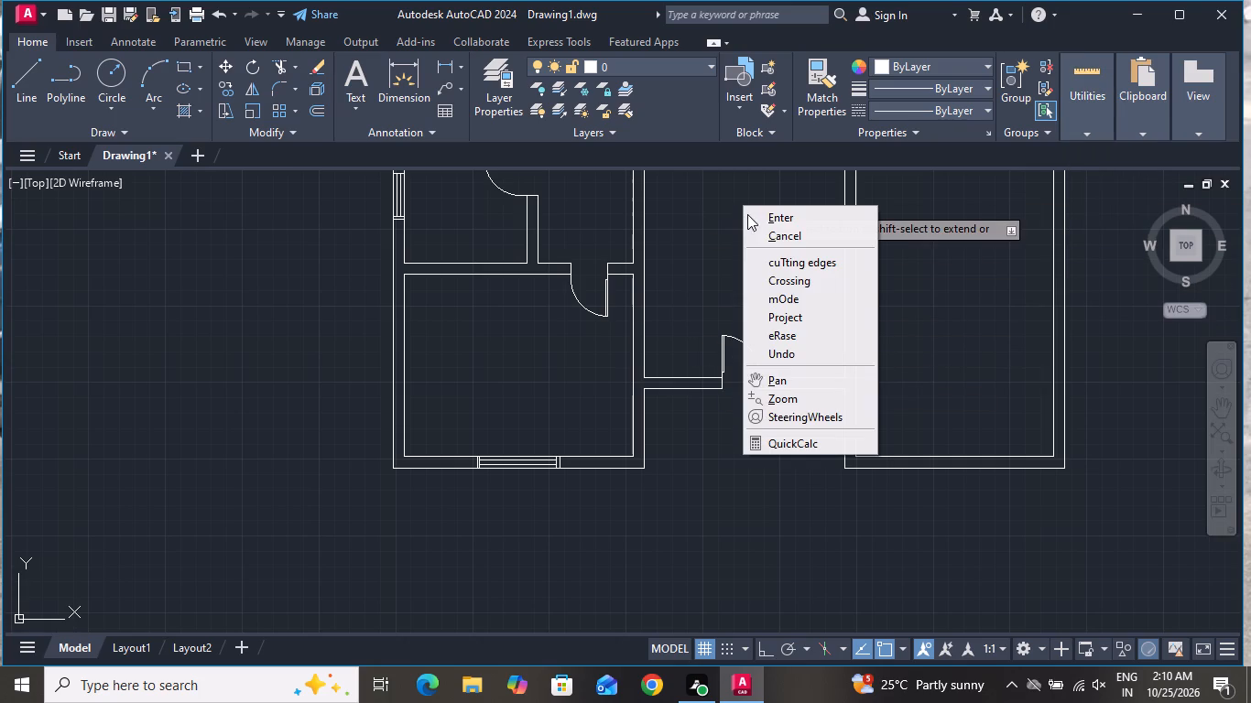
left_click(750, 218)
With Ortho on, draw an L-shaped line from the exterior wall's outer face west of the opening, about 820 down, then east.
left_click(23, 76)
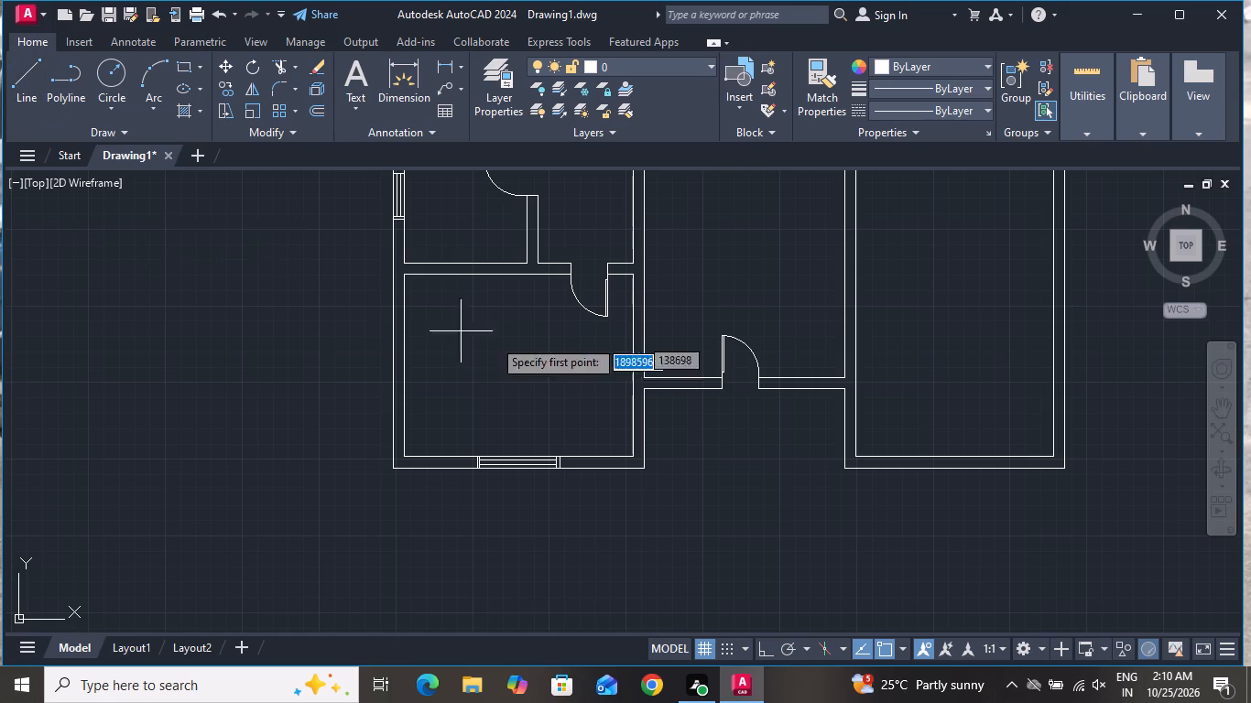
scroll(657, 491, "up", 2)
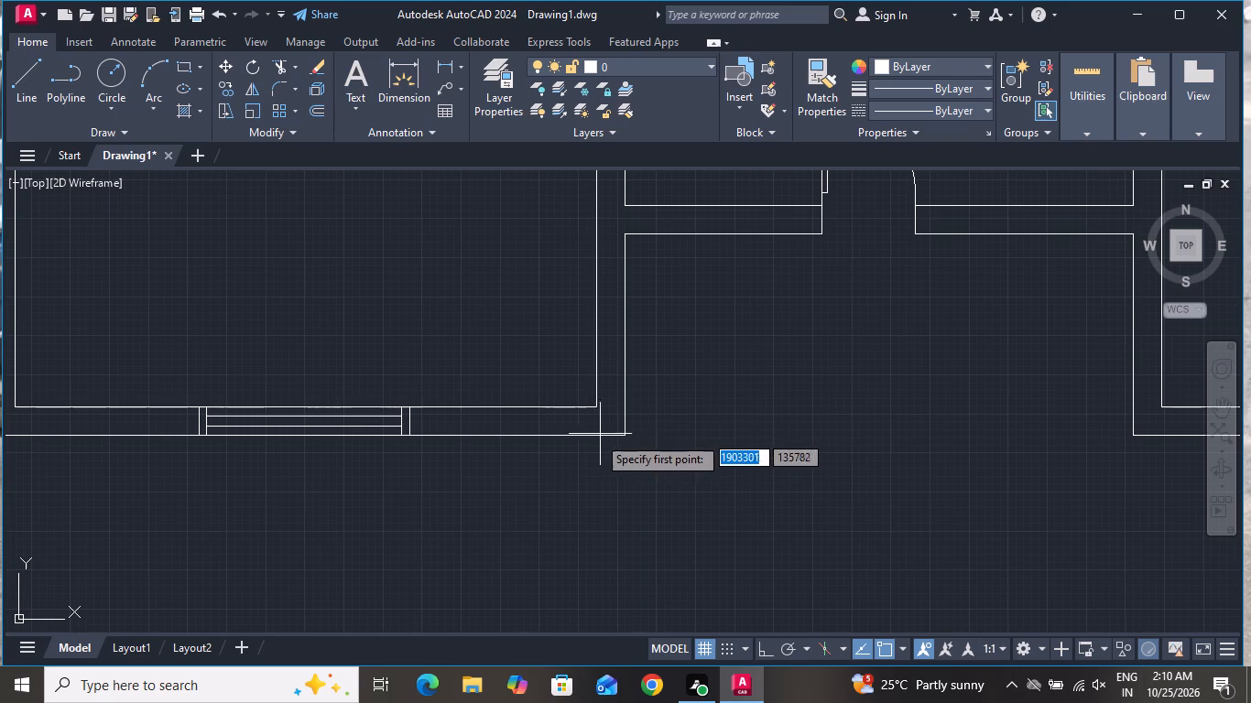
left_click(595, 436)
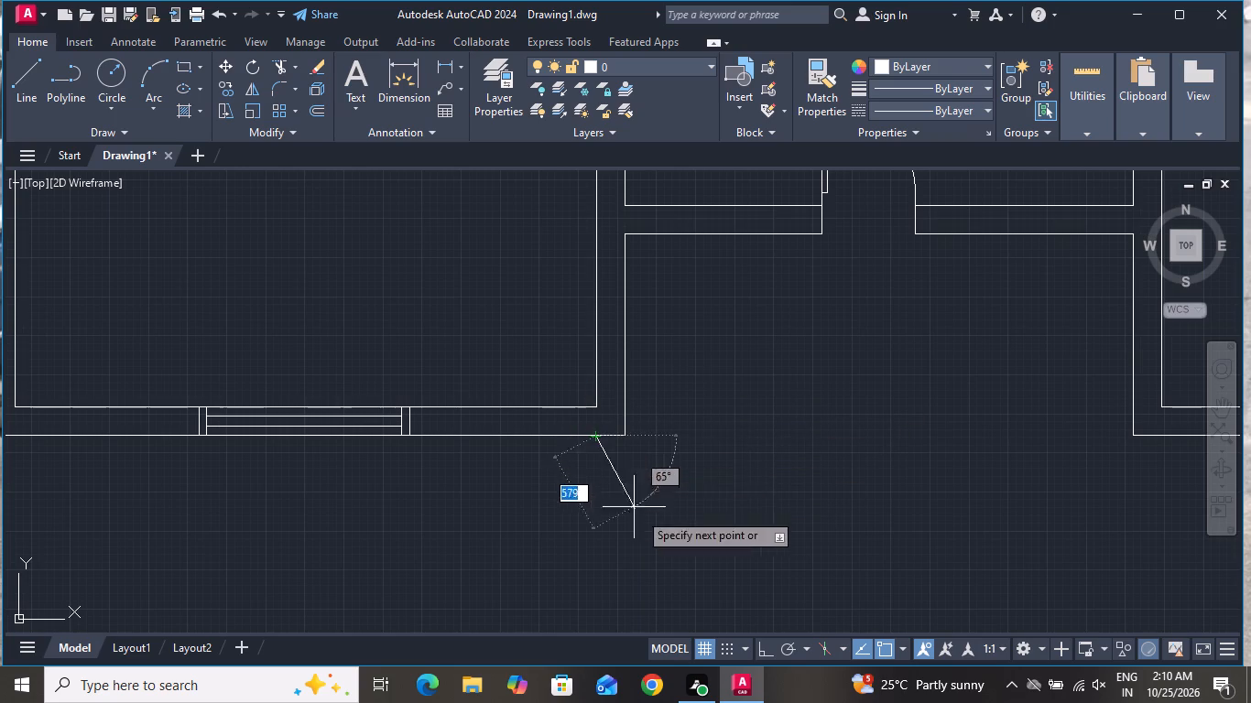
left_click(761, 645)
scroll(769, 583, "down", 1)
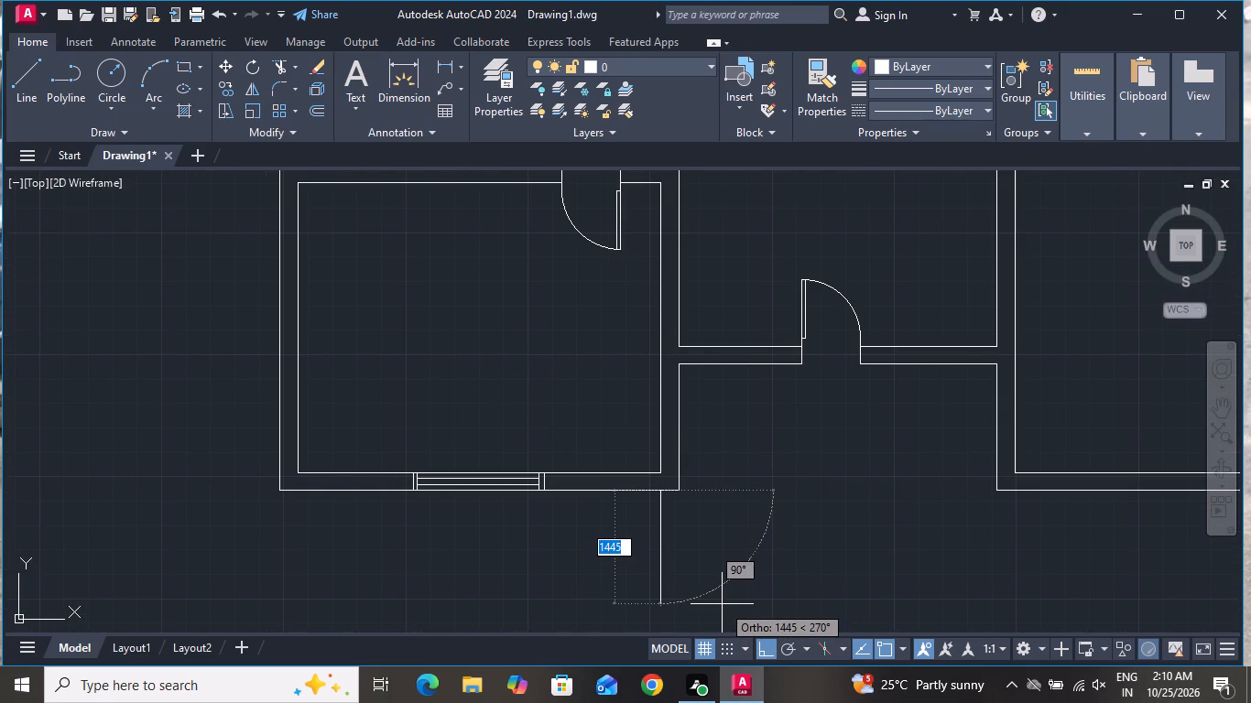
scroll(722, 604, "down", 1)
scroll(732, 575, "up", 1)
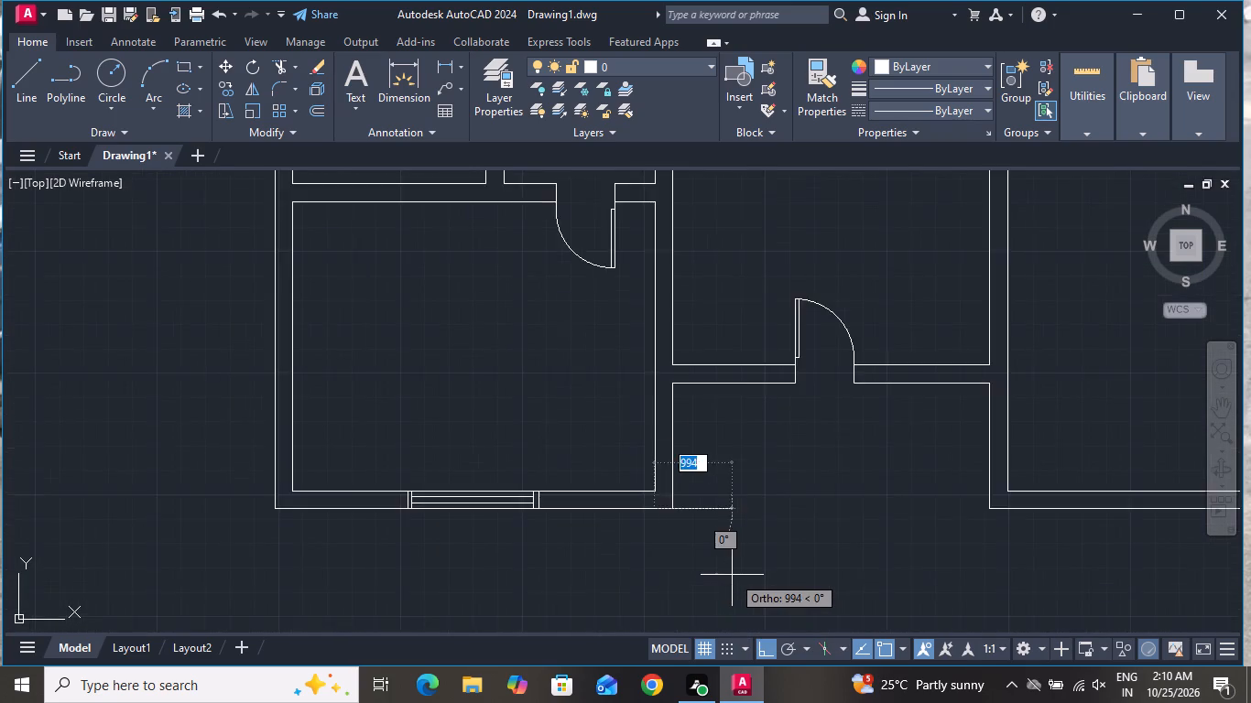
scroll(732, 575, "up", 1)
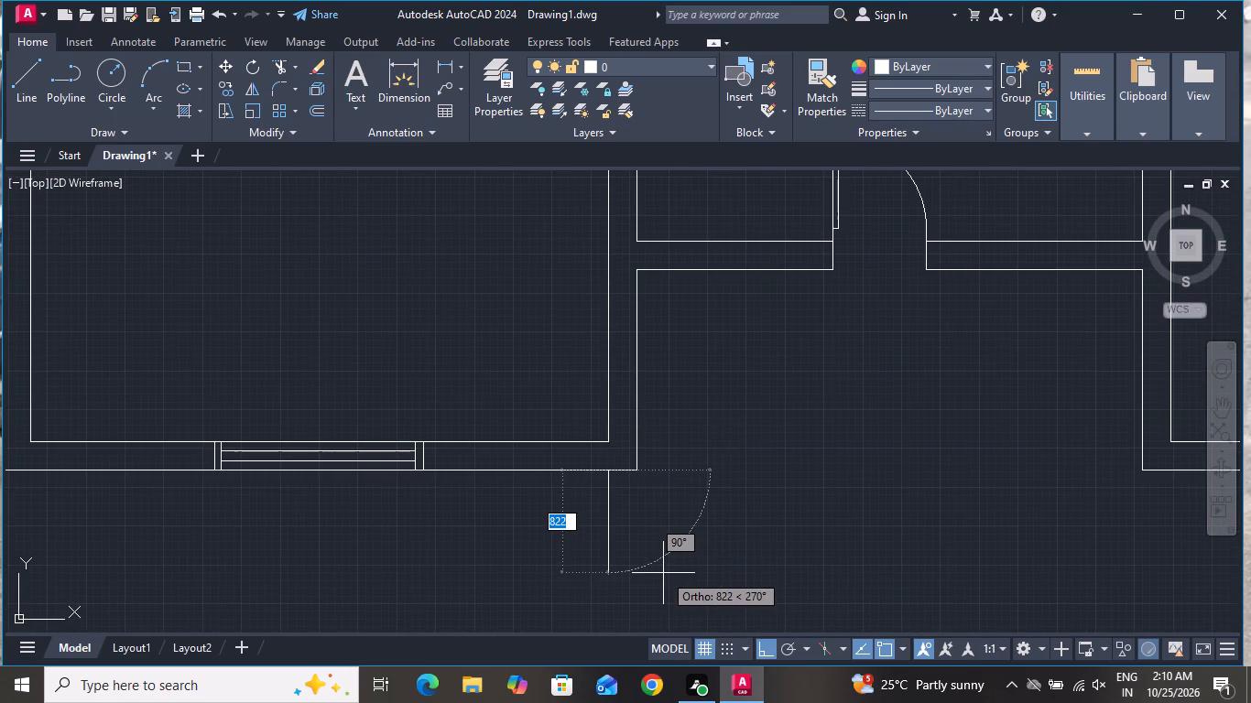
left_click(663, 573)
left_click(744, 567)
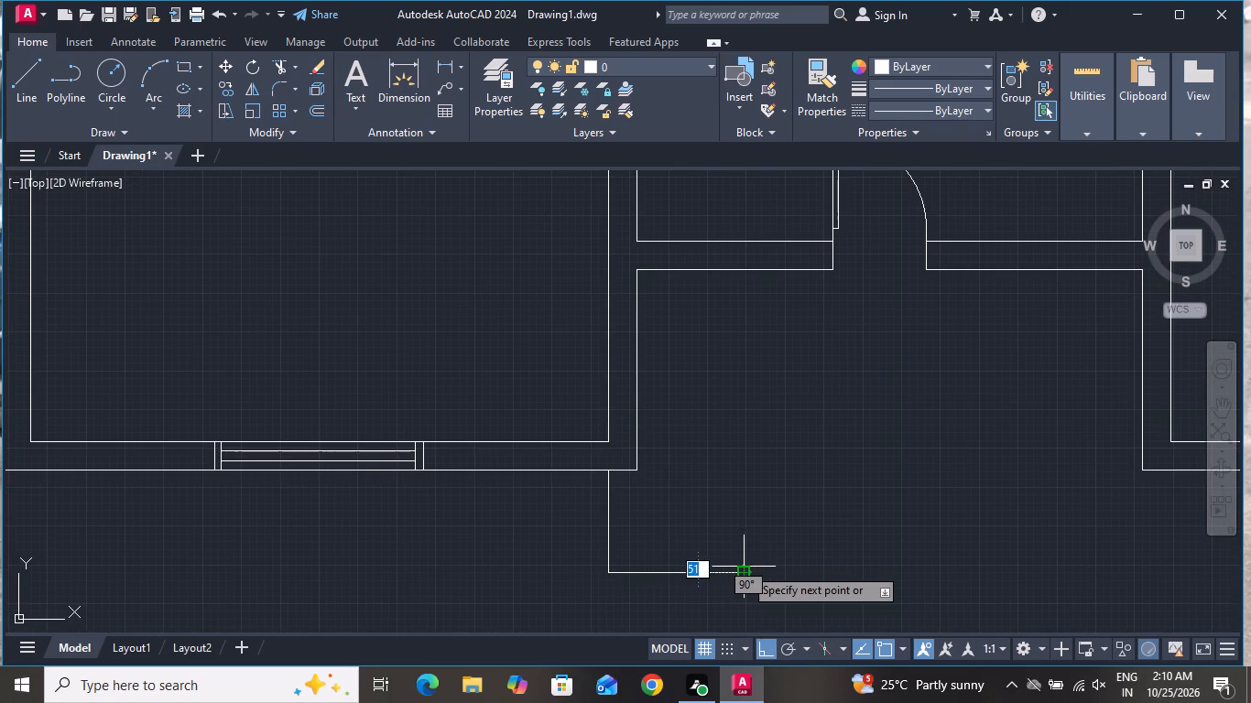
right_click(744, 568)
left_click(802, 375)
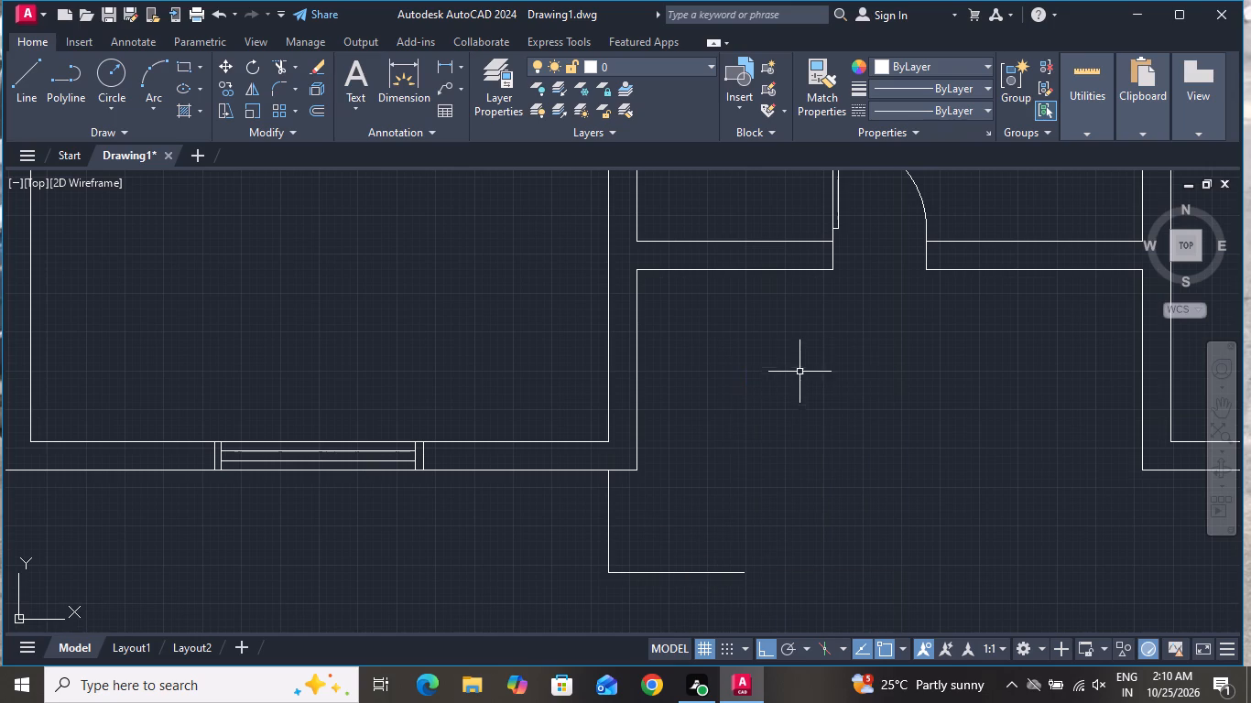
Draw a thin horizontal rectangle about 2300 by 235 below the opening, above and east of the L-shaped line's free end.
left_click(181, 63)
scroll(472, 192, "down", 1)
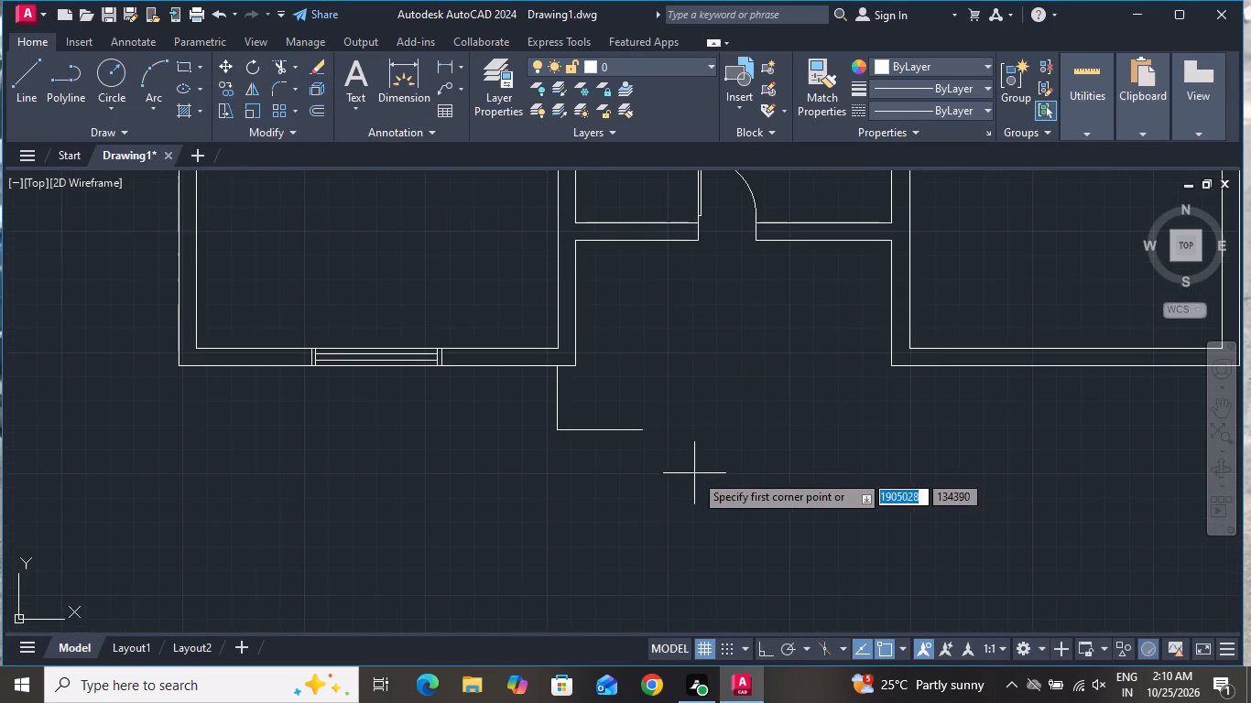
left_click(647, 373)
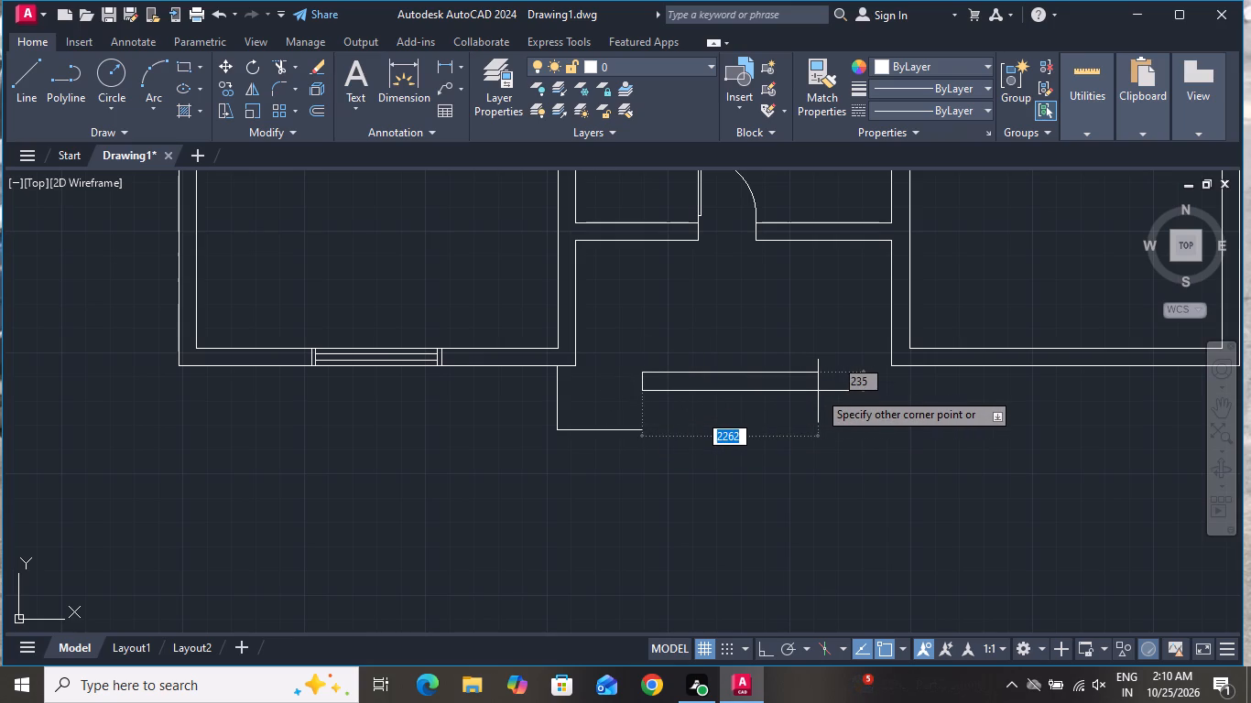
left_click(822, 391)
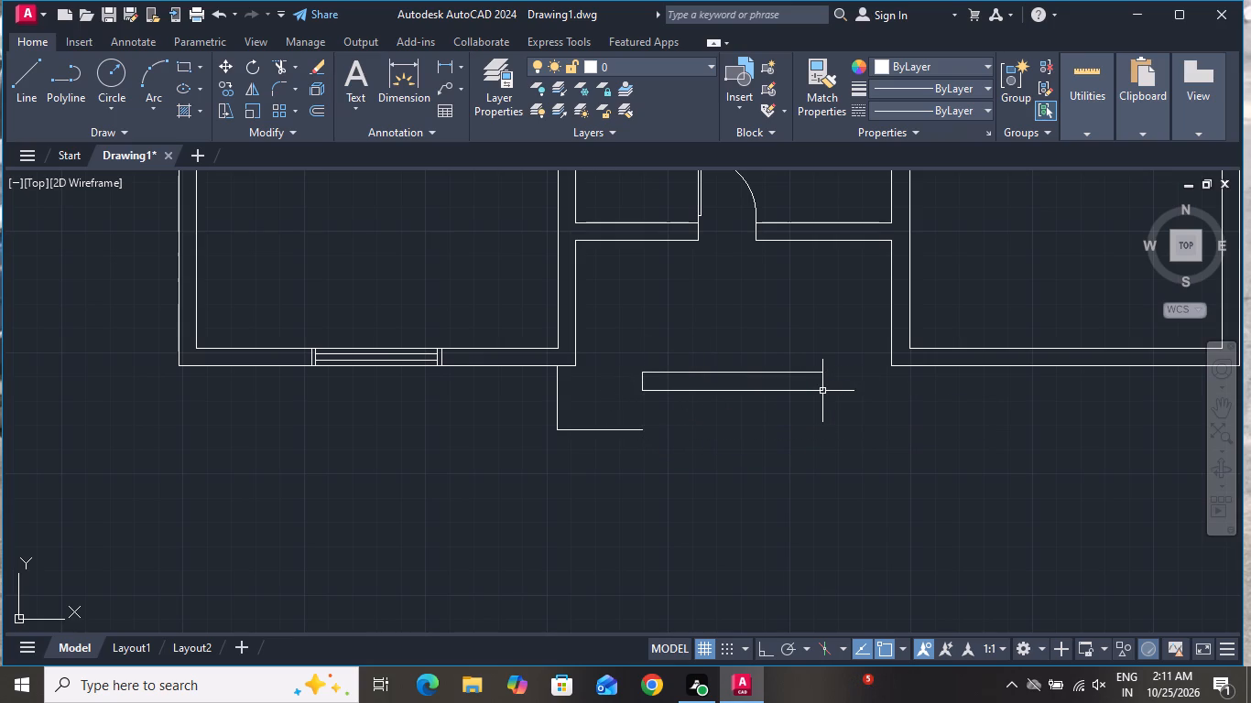
Copy the thin step rectangle three times straight down at about 235 spacing so the treads stack edge to edge.
left_click(822, 391)
left_click(815, 391)
left_click(224, 86)
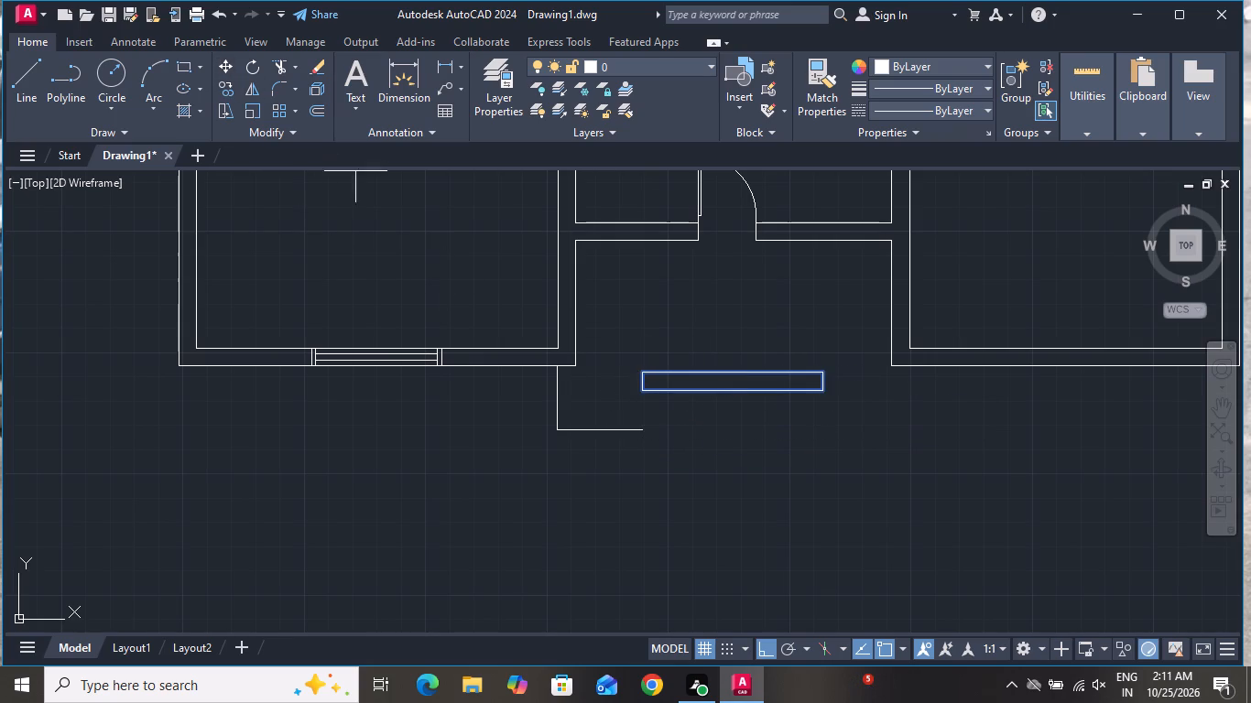
left_click(642, 372)
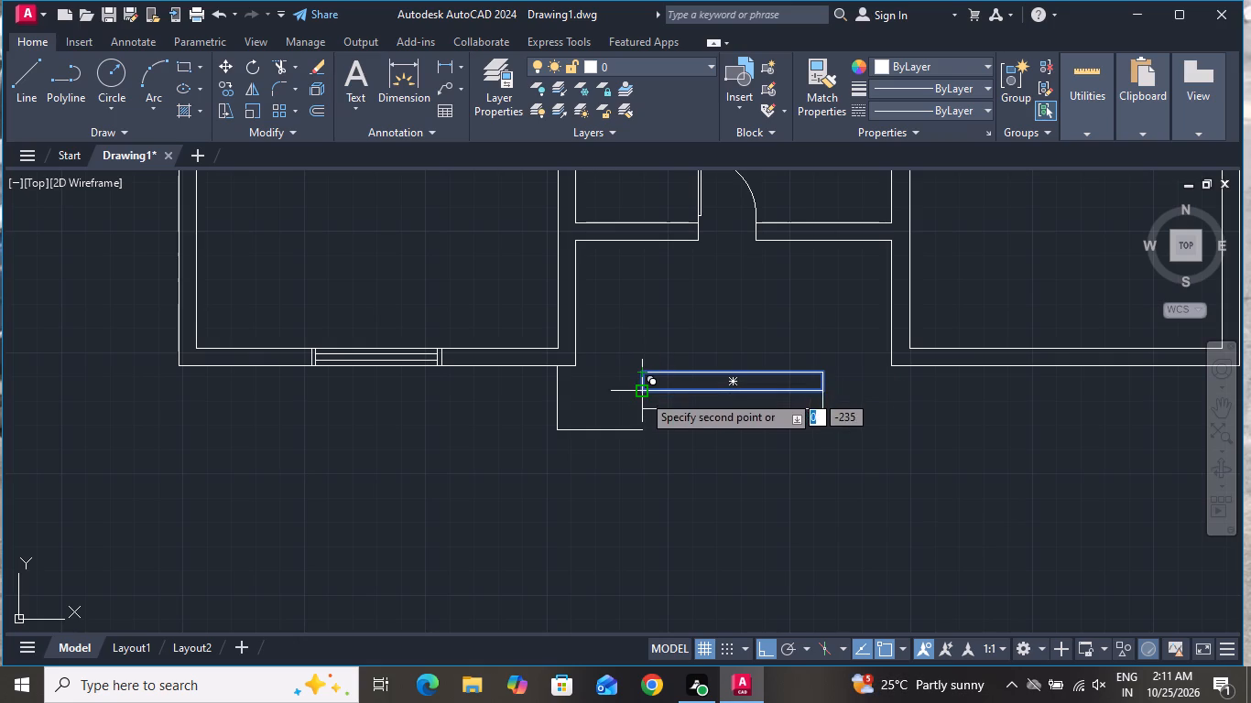
left_click(642, 394)
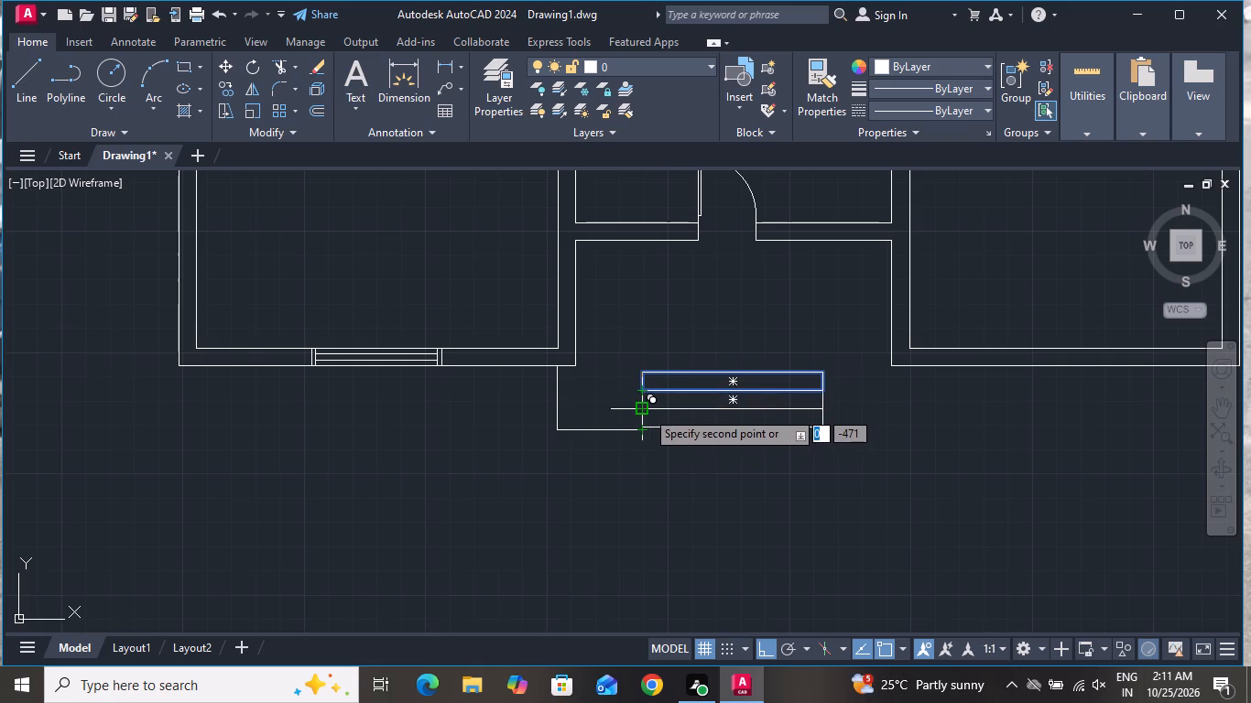
left_click(646, 410)
scroll(672, 471, "up", 1)
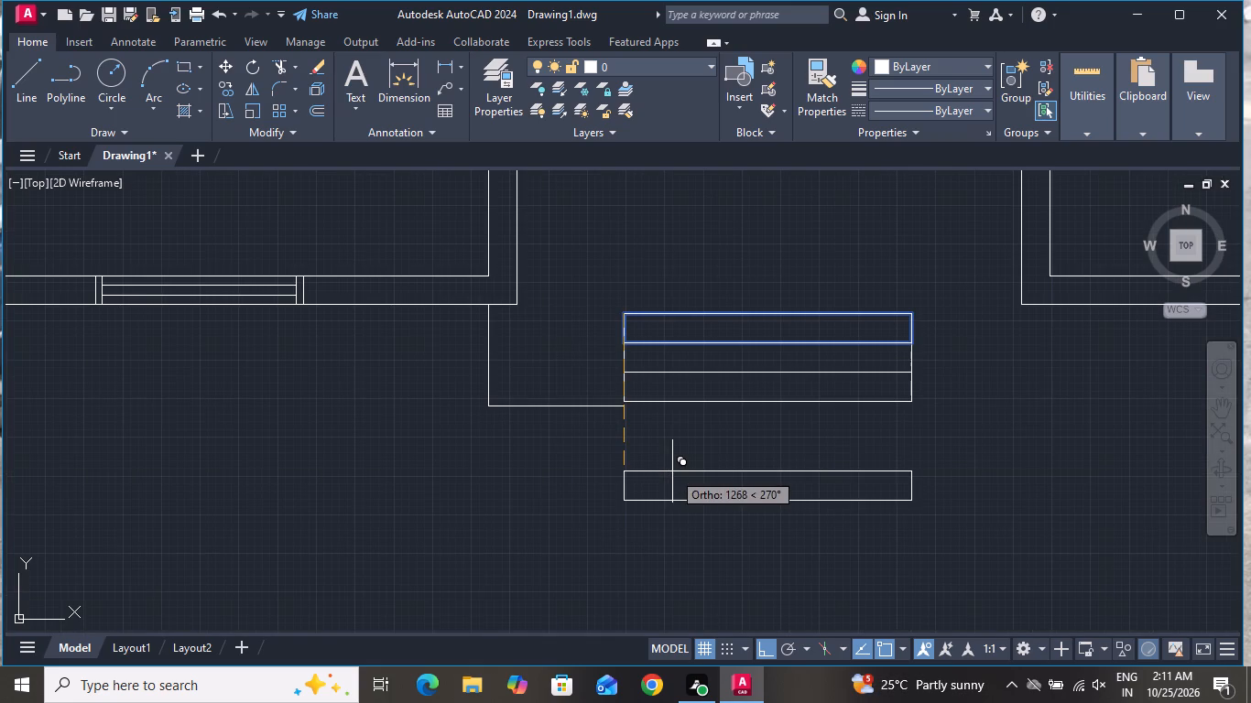
left_click(624, 402)
right_click(615, 457)
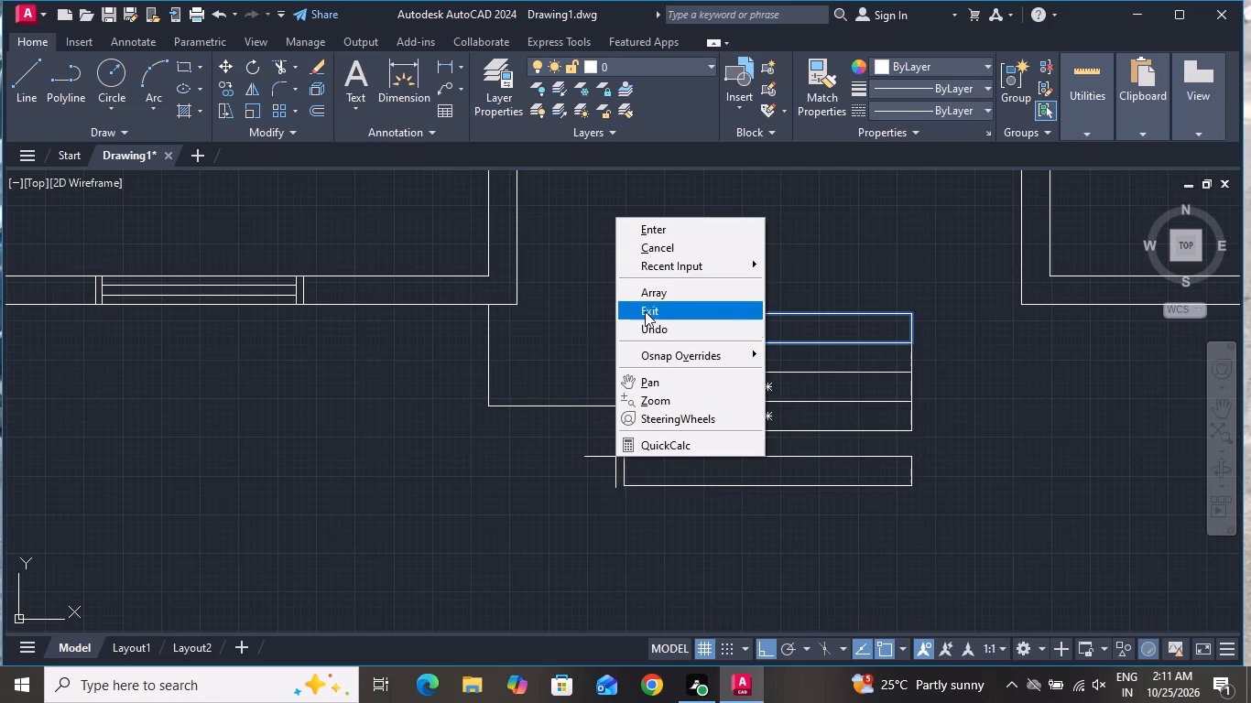
left_click(654, 255)
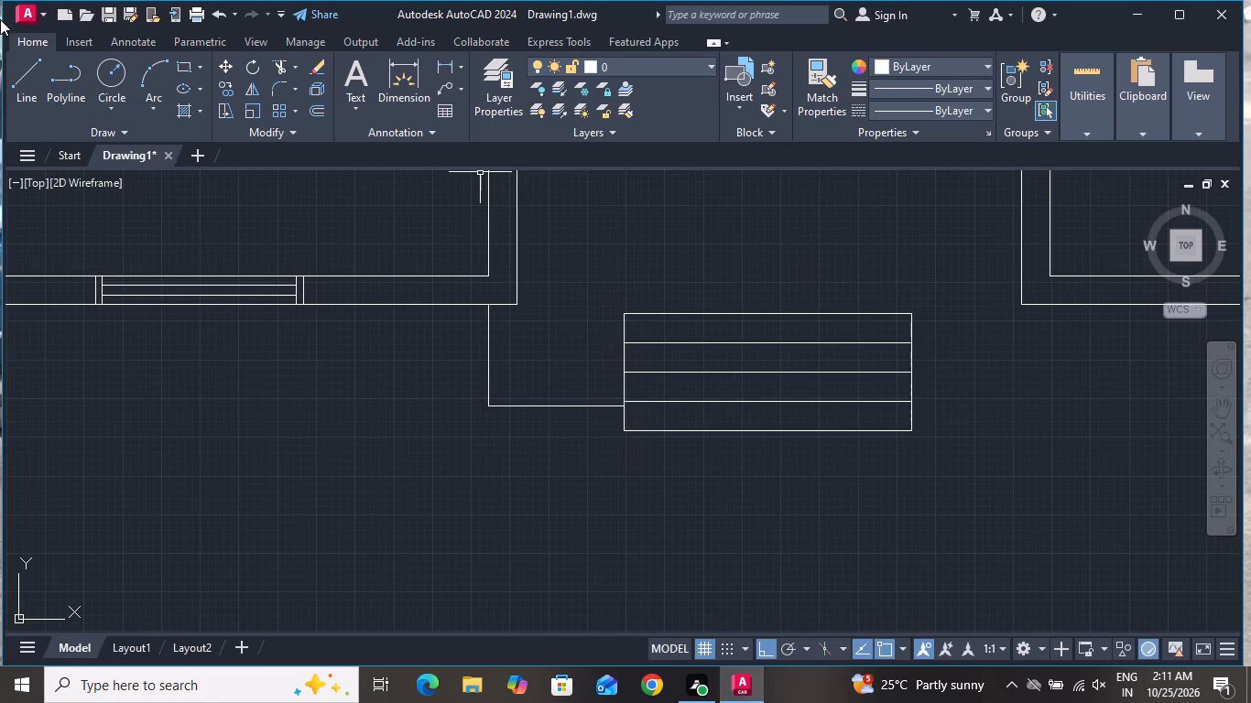
Draw an inner L-shaped line from the wall corner west of the opening, down and then east to the steps' west edge.
left_click(27, 61)
left_click(517, 307)
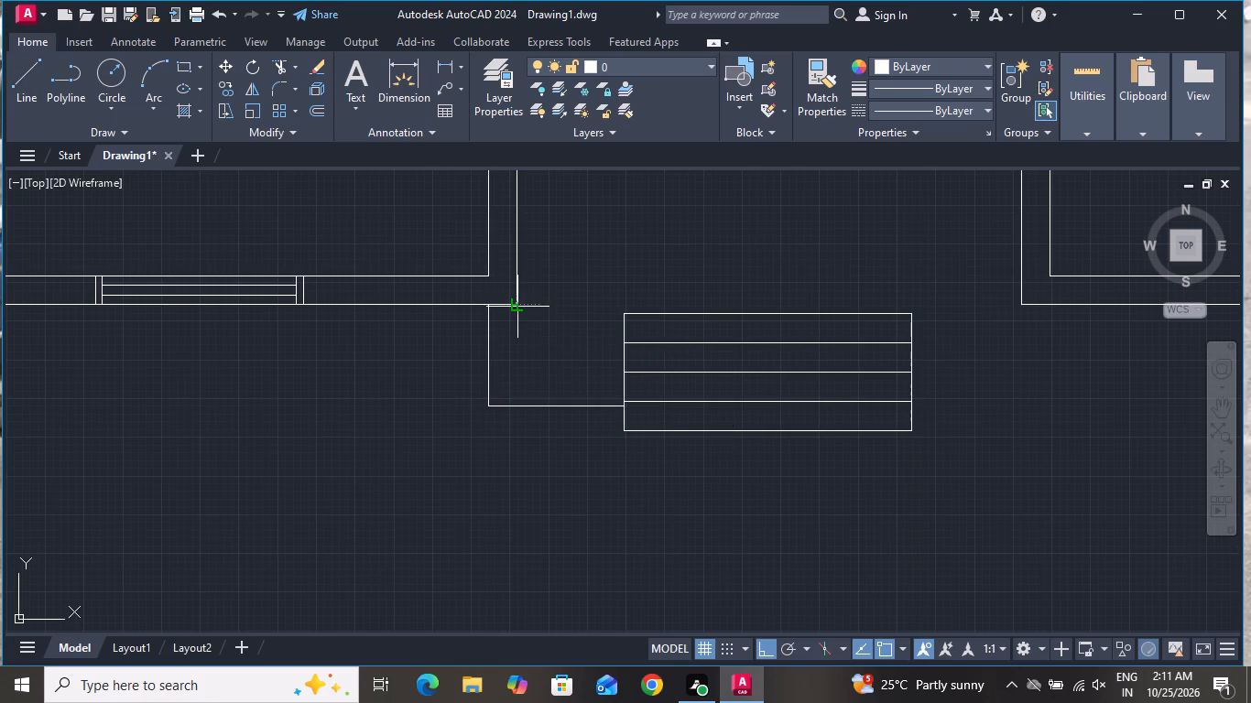
scroll(525, 406, "up", 2)
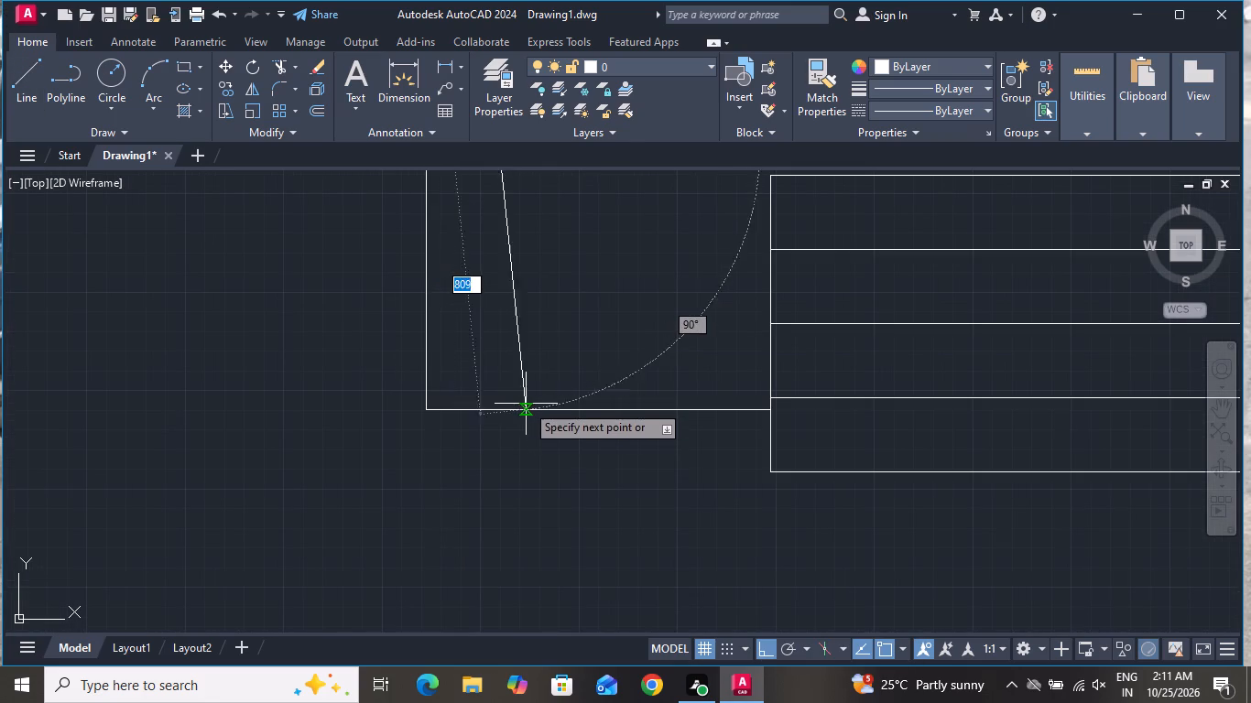
left_click(506, 342)
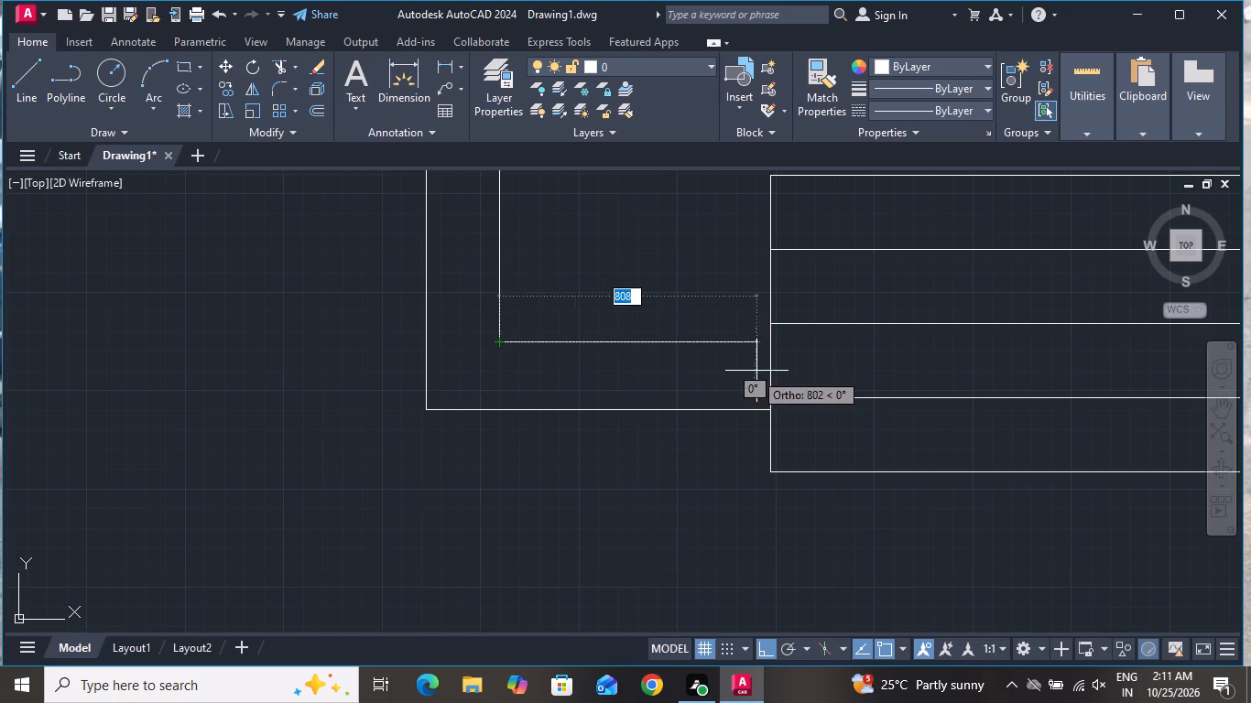
left_click(773, 340)
right_click(773, 339)
left_click(814, 370)
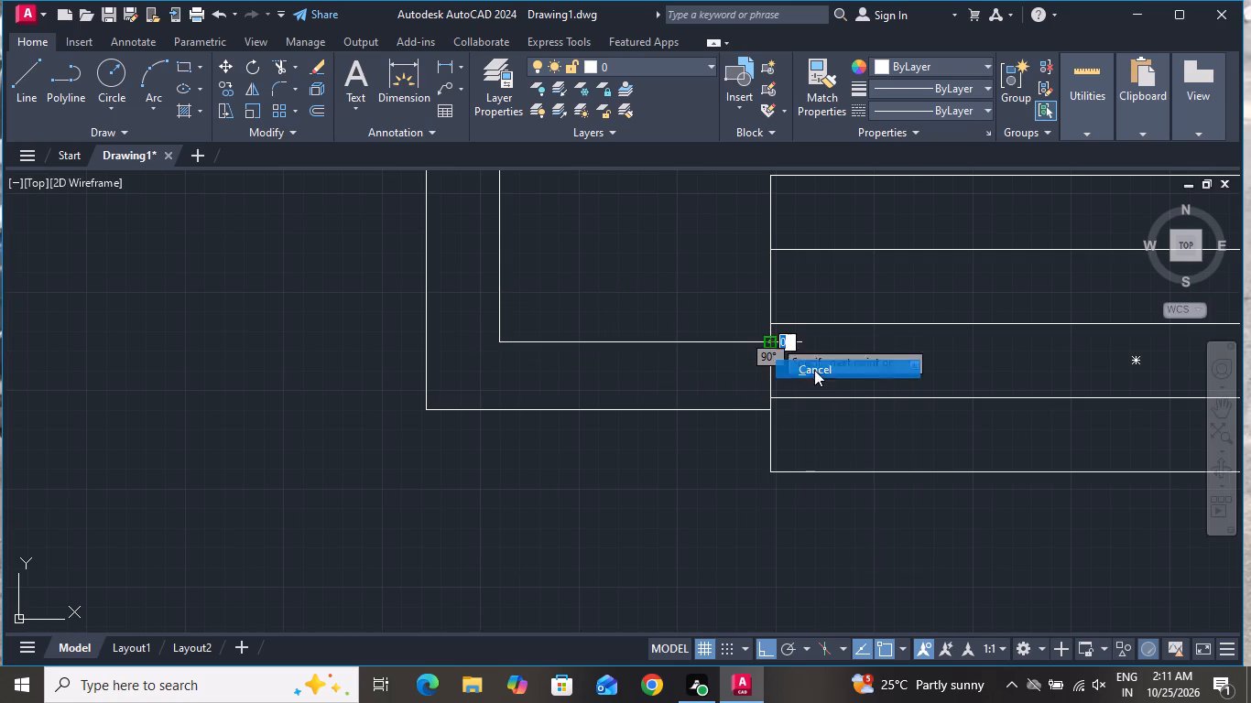
Draw the outer L-shaped line east of the opening, from the exterior wall's outer face down, then about 1100 west to the steps.
left_click(32, 70)
scroll(345, 327, "down", 2)
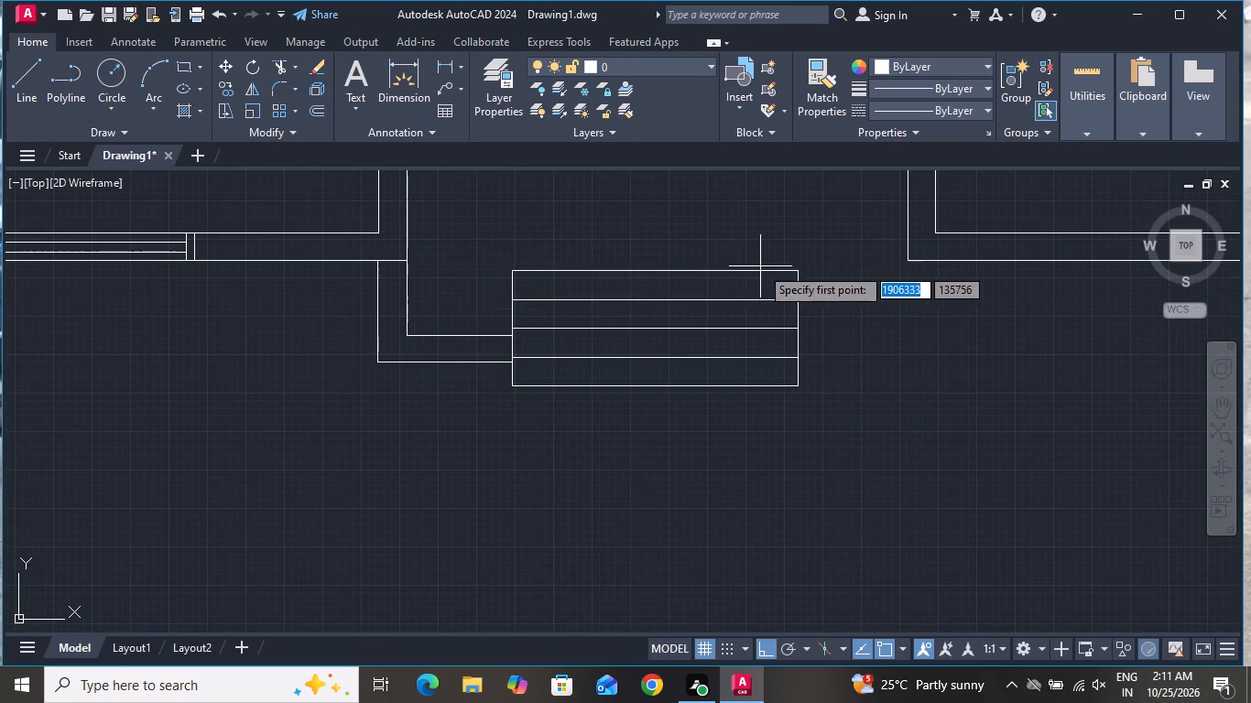
scroll(796, 297, "down", 2)
scroll(847, 275, "up", 2)
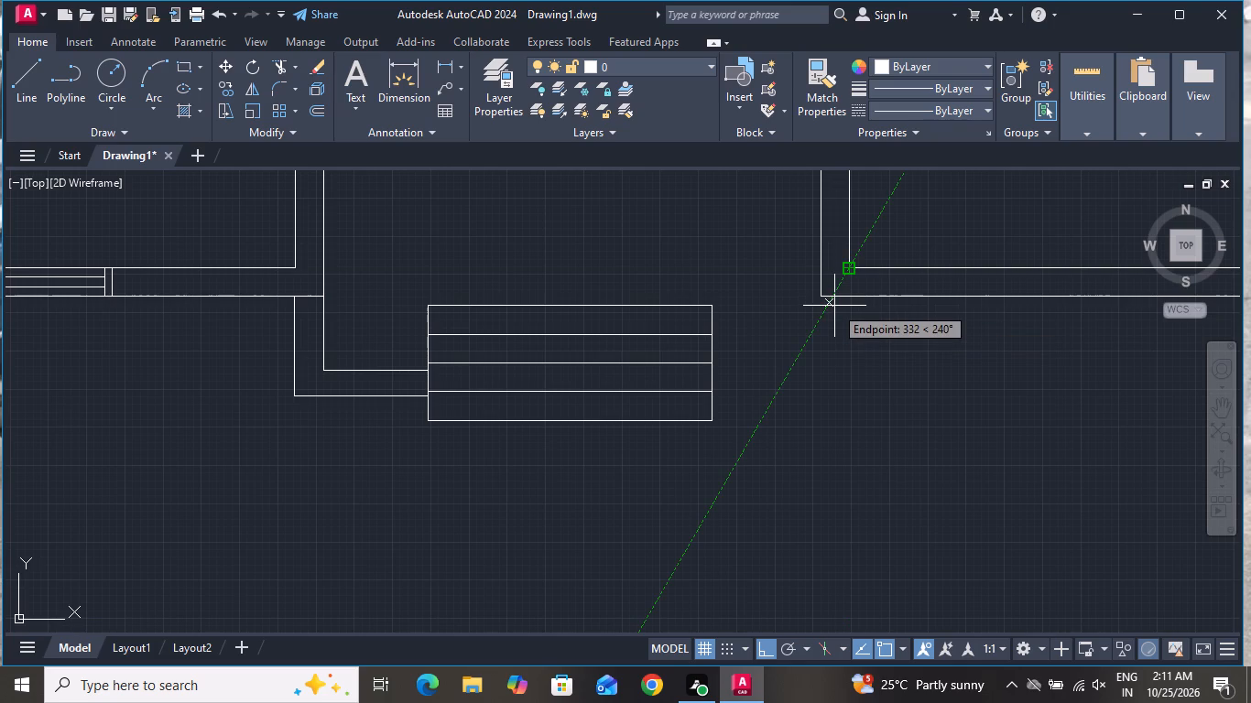
scroll(836, 302, "up", 1)
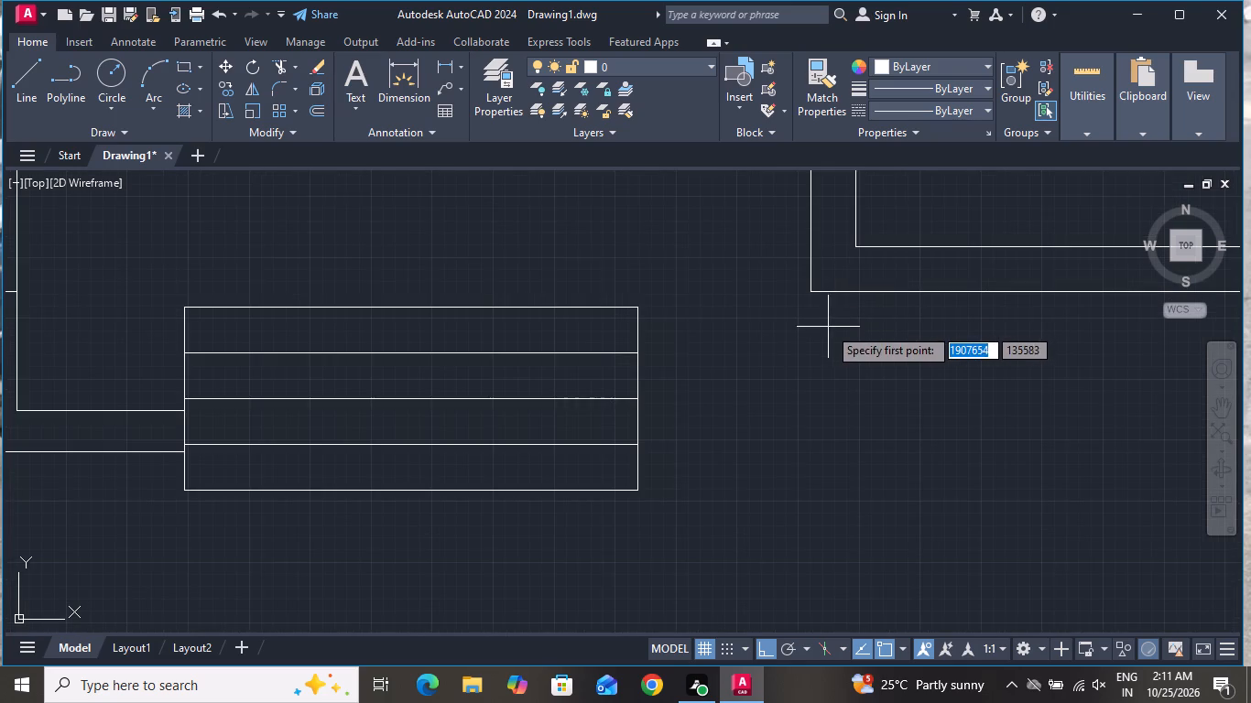
scroll(825, 330, "down", 1)
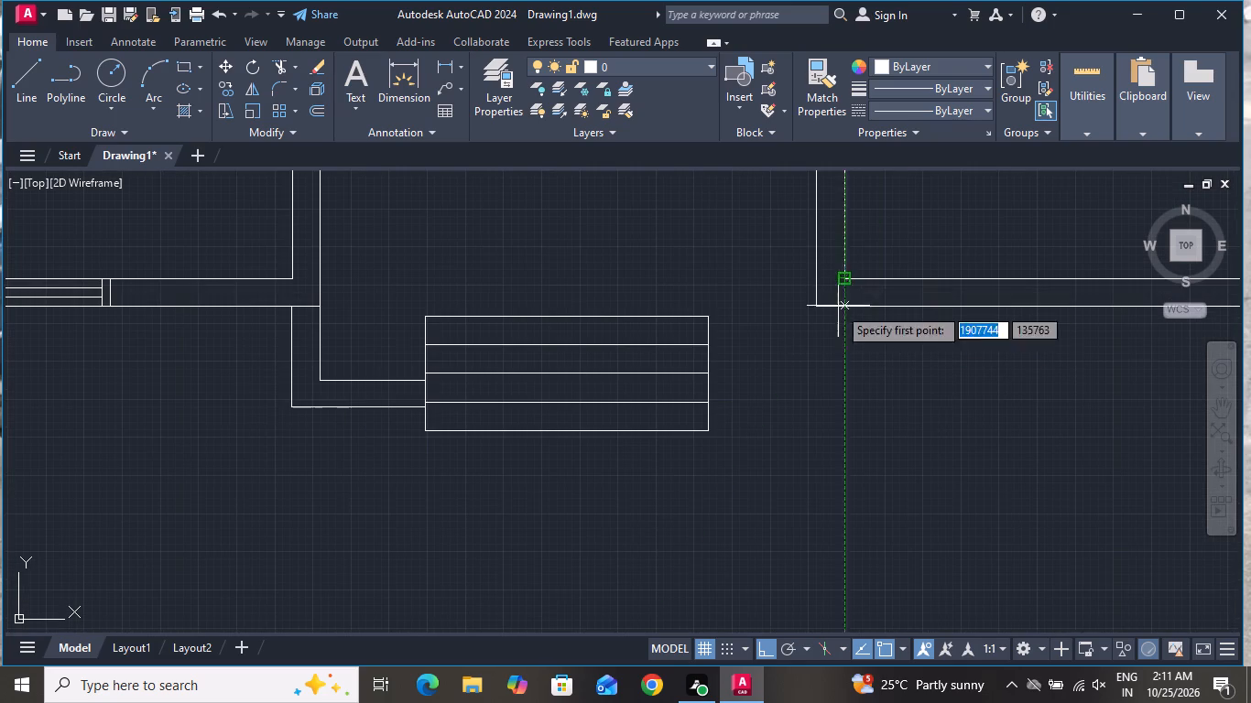
left_click(847, 308)
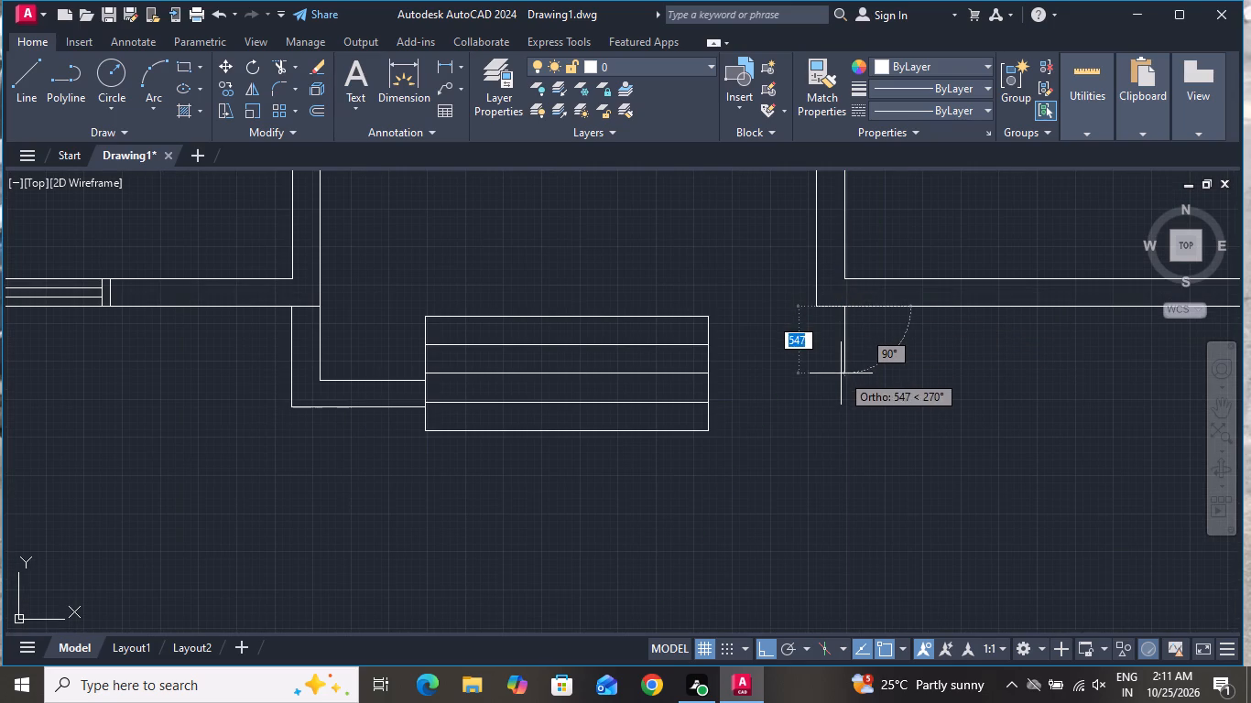
left_click(838, 383)
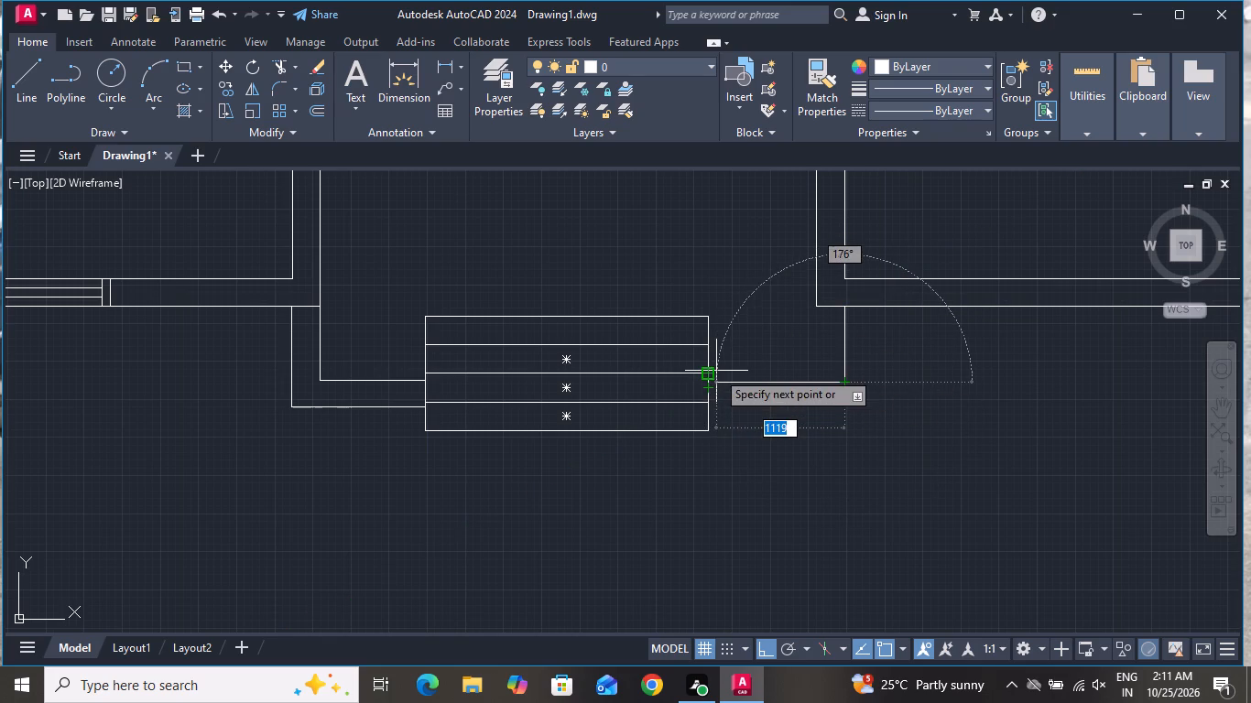
left_click(826, 403)
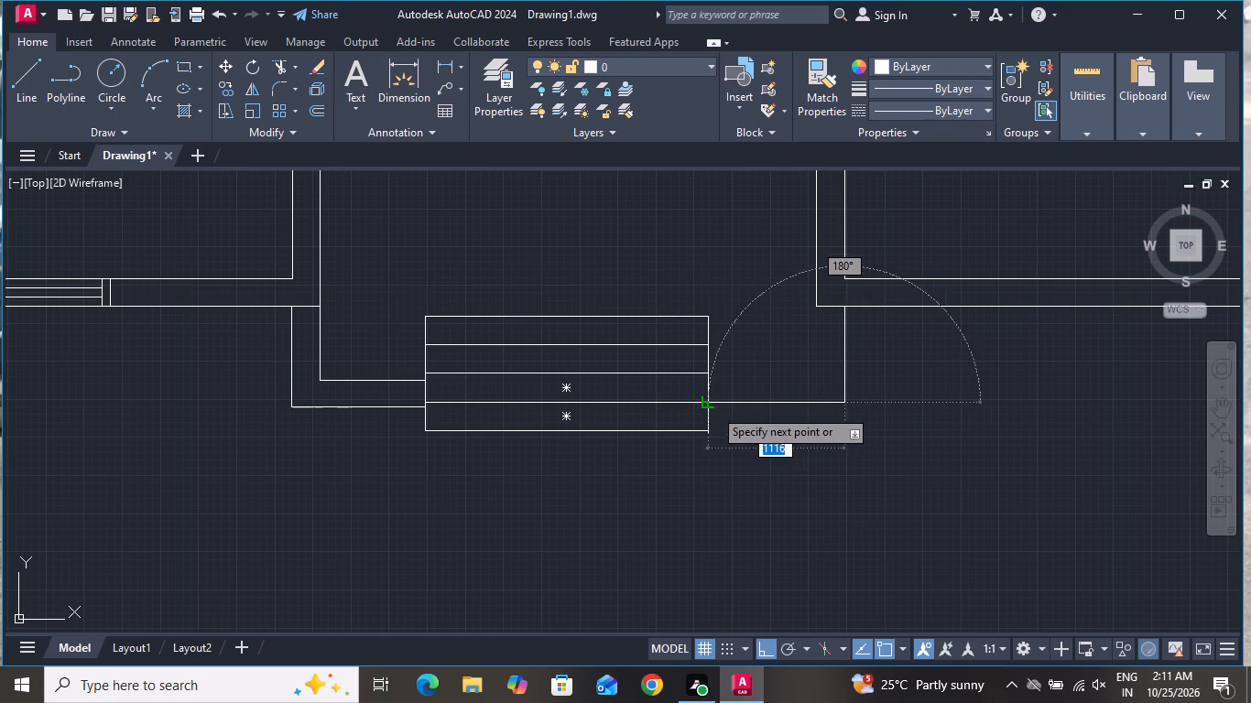
scroll(847, 411, "up", 4)
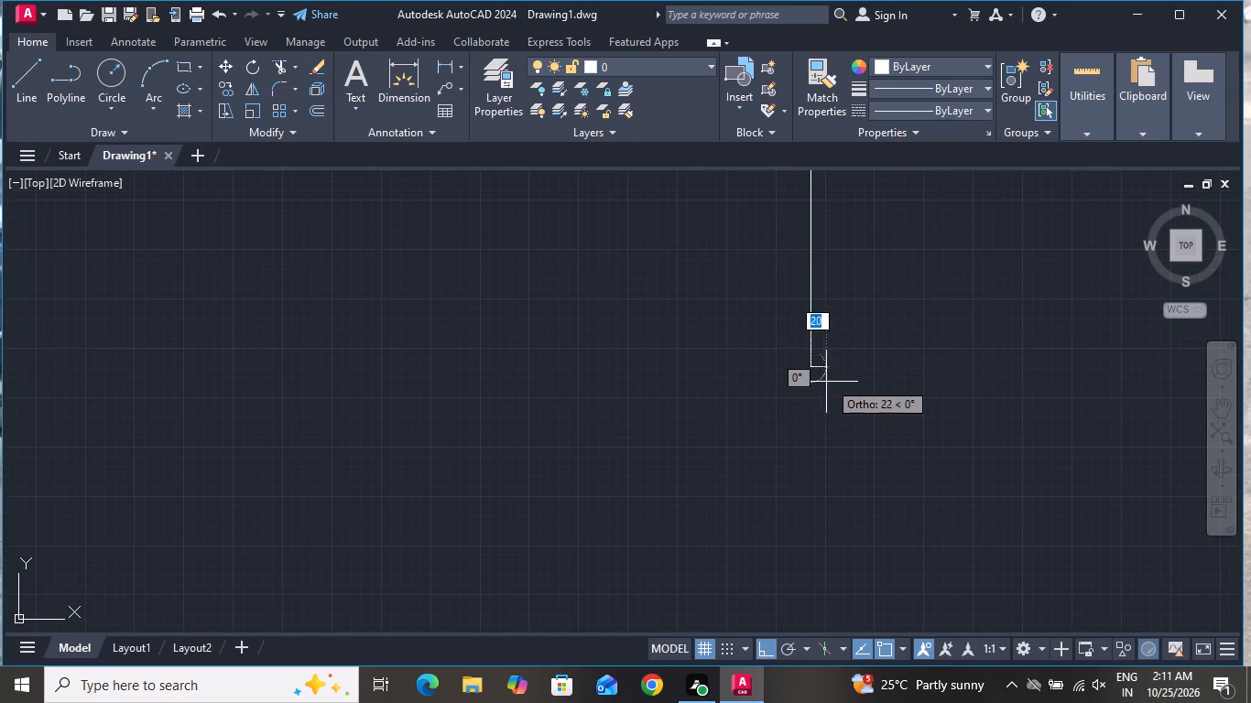
left_click(808, 380)
scroll(321, 442, "down", 2)
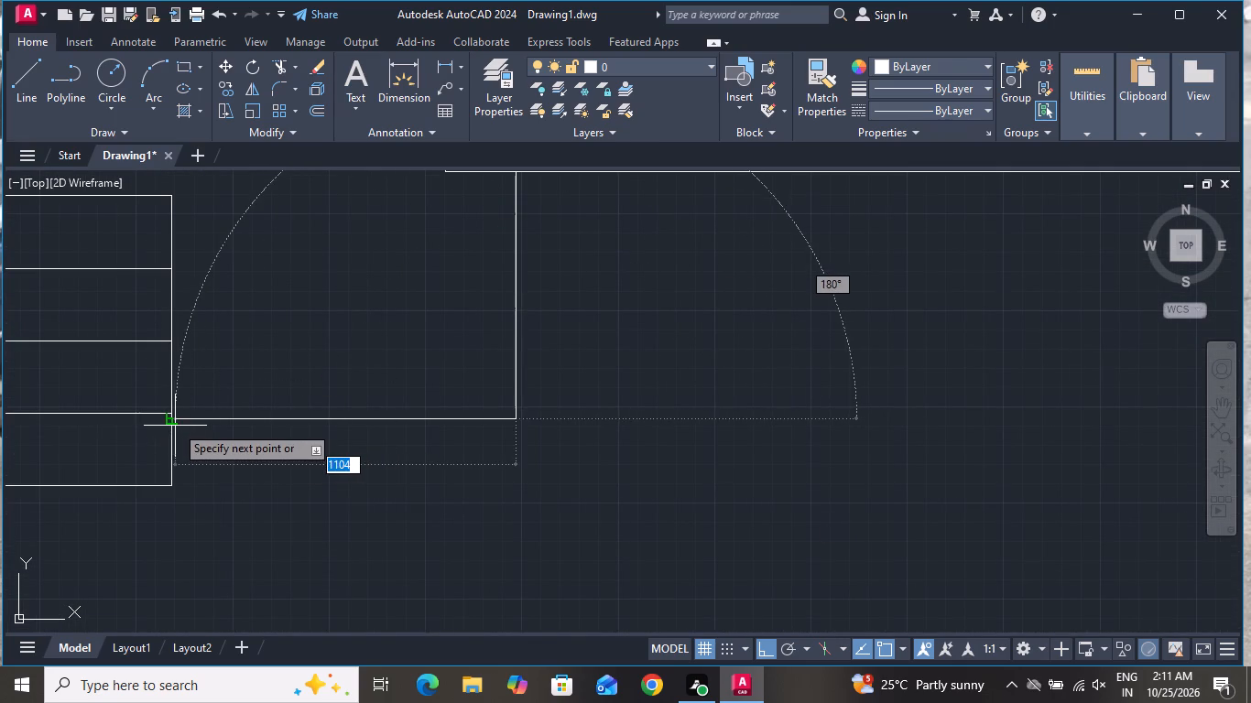
left_click(174, 420)
right_click(190, 433)
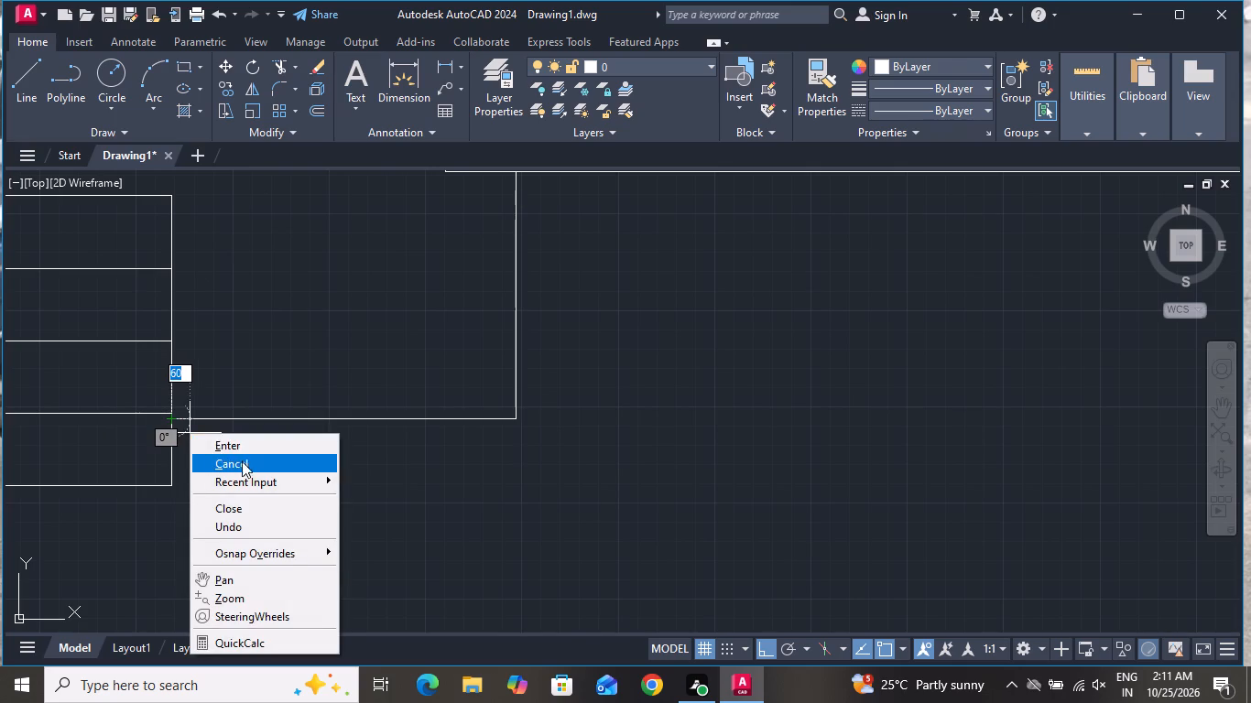
left_click(243, 467)
Draw the inner L-shaped line from the wall corner east of the opening, down and then west to the steps' east edge.
left_click(15, 76)
scroll(281, 363, "down", 2)
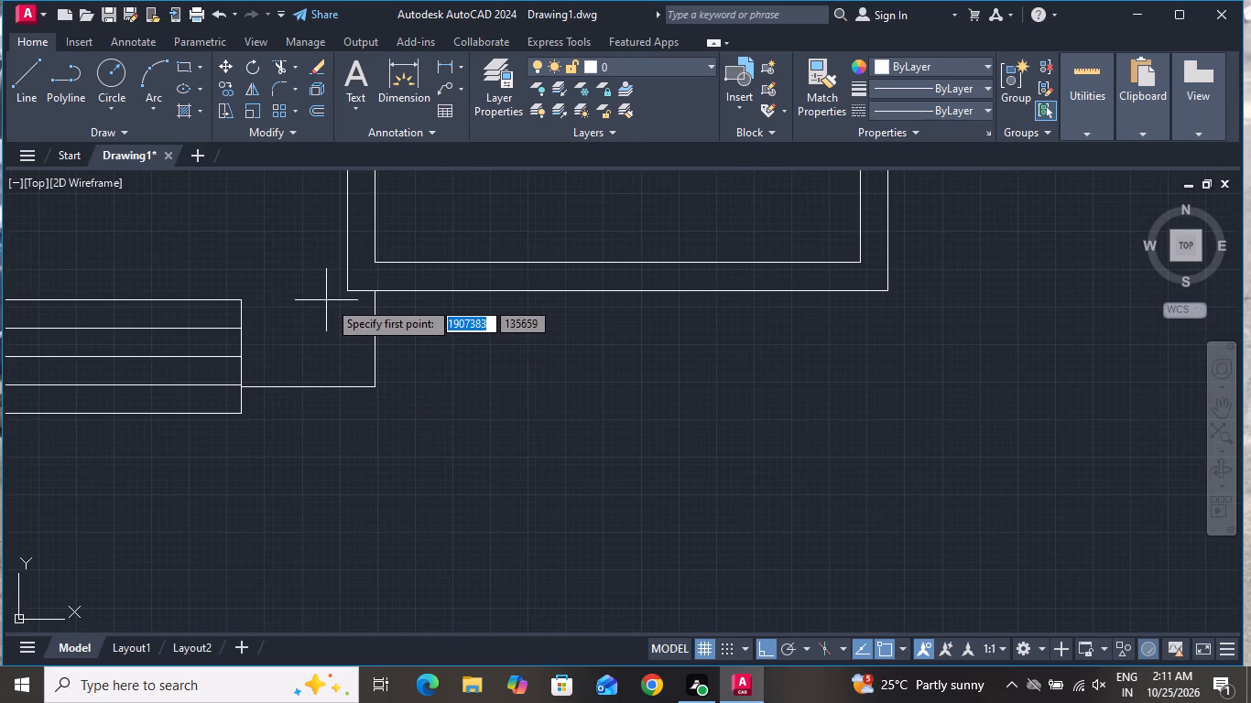
left_click(350, 287)
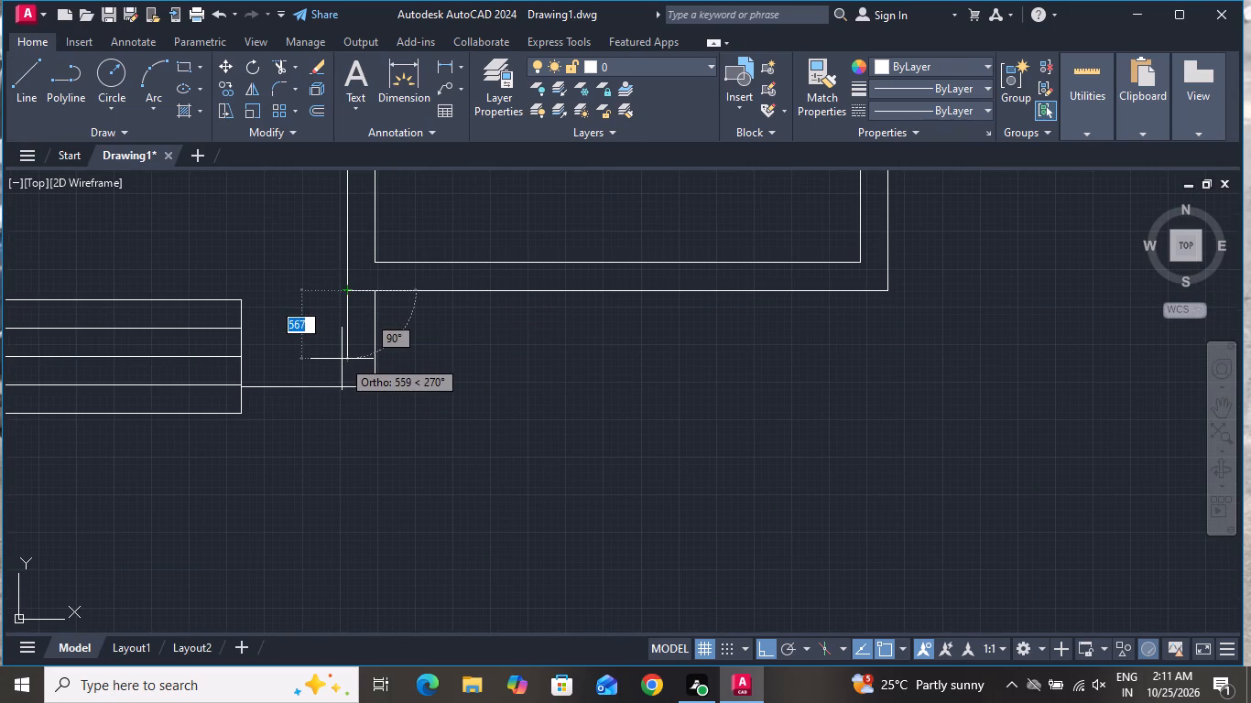
left_click(340, 362)
left_click(235, 365)
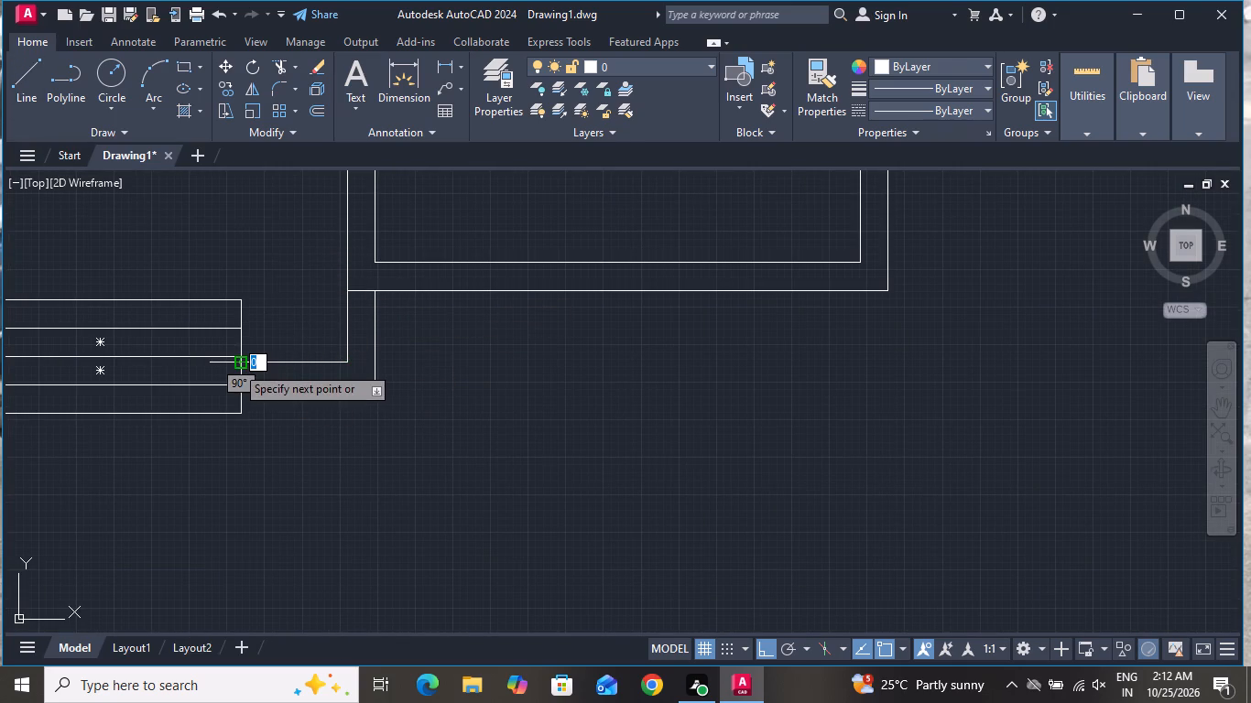
right_click(236, 365)
left_click(290, 395)
Draw a three-sided outline against the central hall's west wall, running east, about 3200 down, and back west to the wall.
scroll(406, 443, "down", 4)
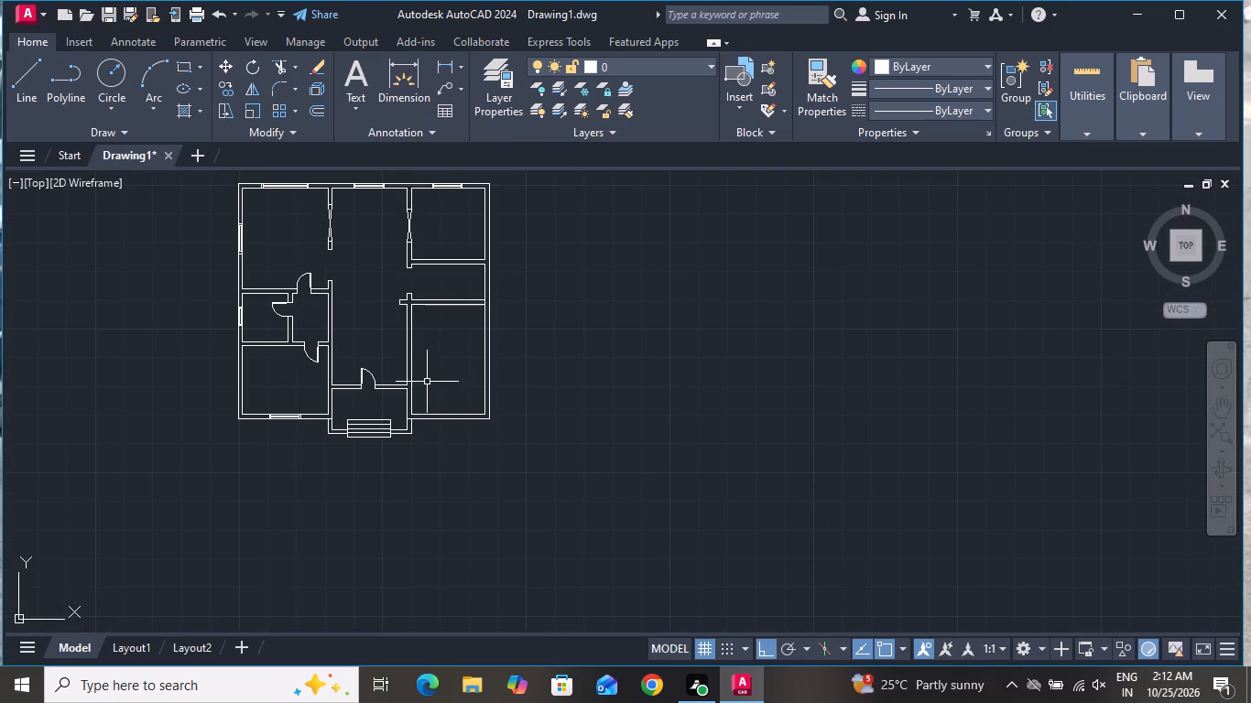
scroll(411, 382, "down", 1)
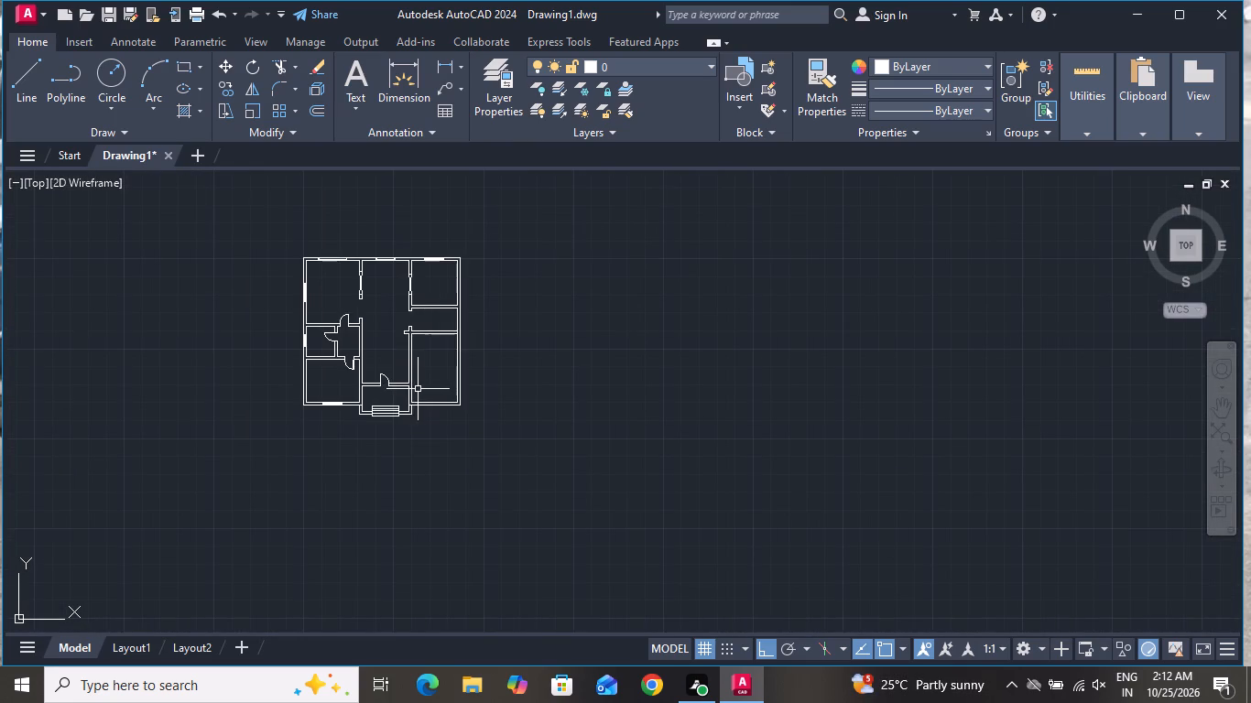
scroll(408, 330, "up", 2)
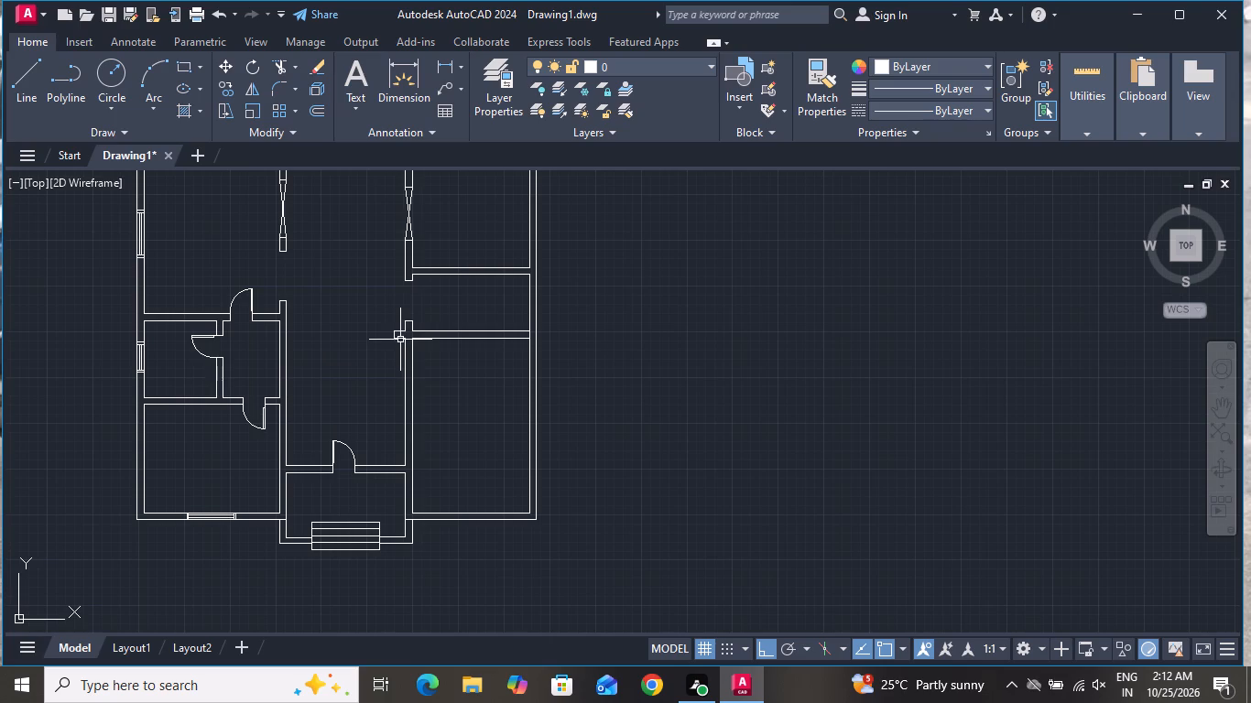
left_click(27, 76)
scroll(323, 335, "up", 2)
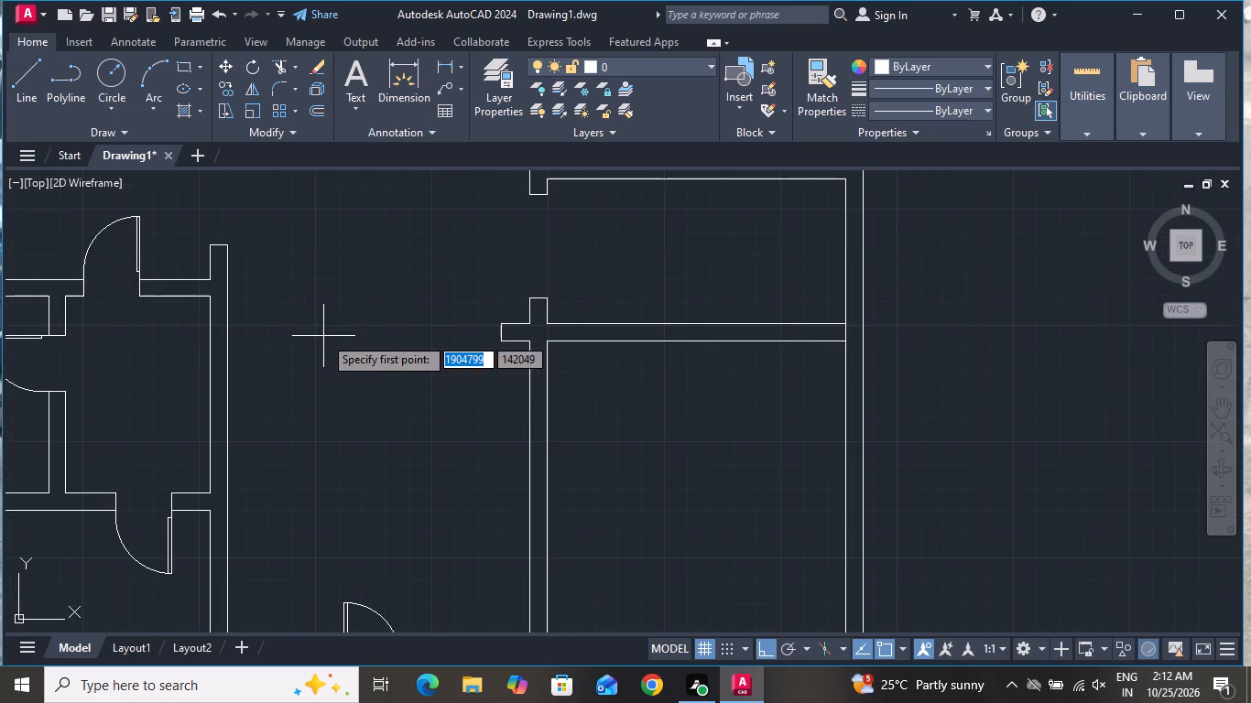
scroll(285, 308, "up", 1)
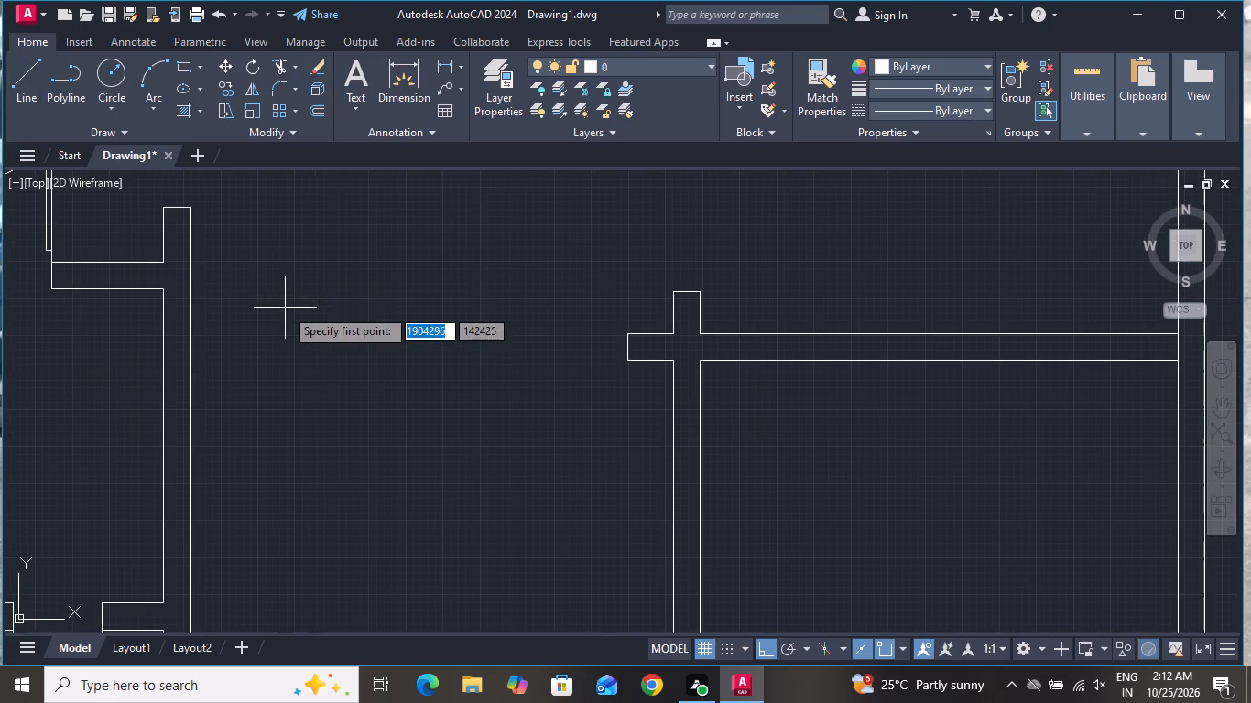
left_click(193, 254)
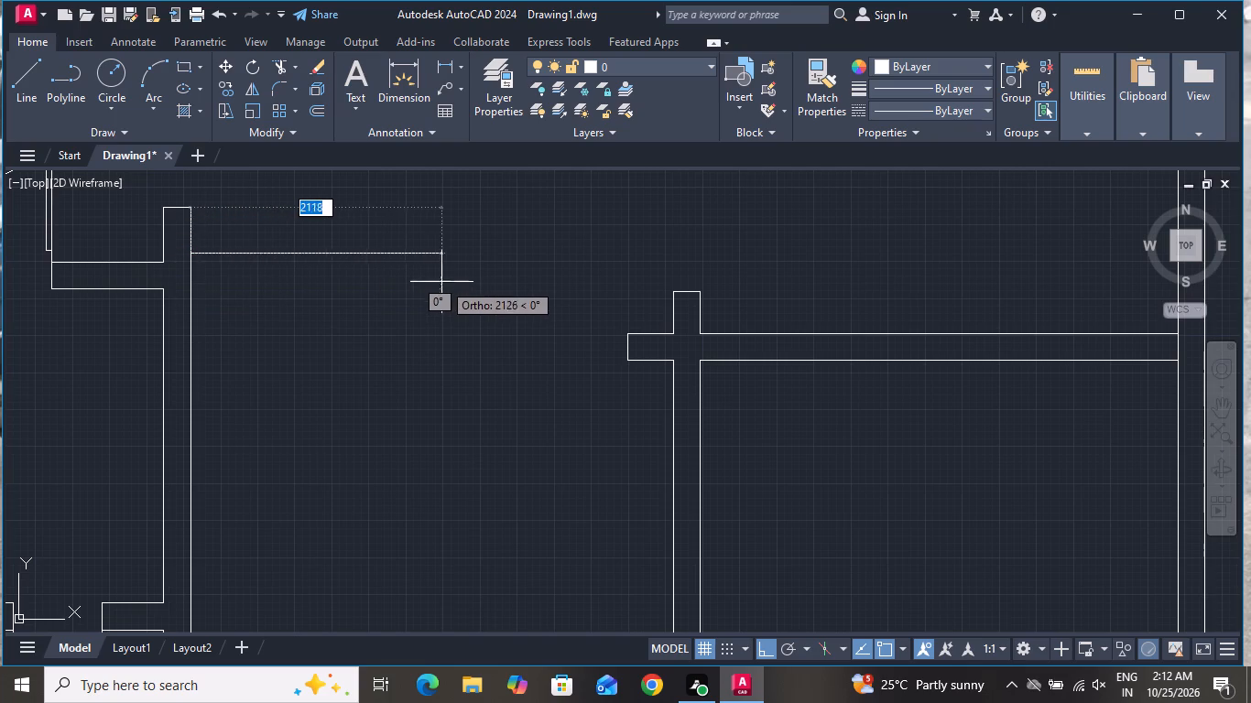
left_click(390, 282)
scroll(365, 568, "down", 2)
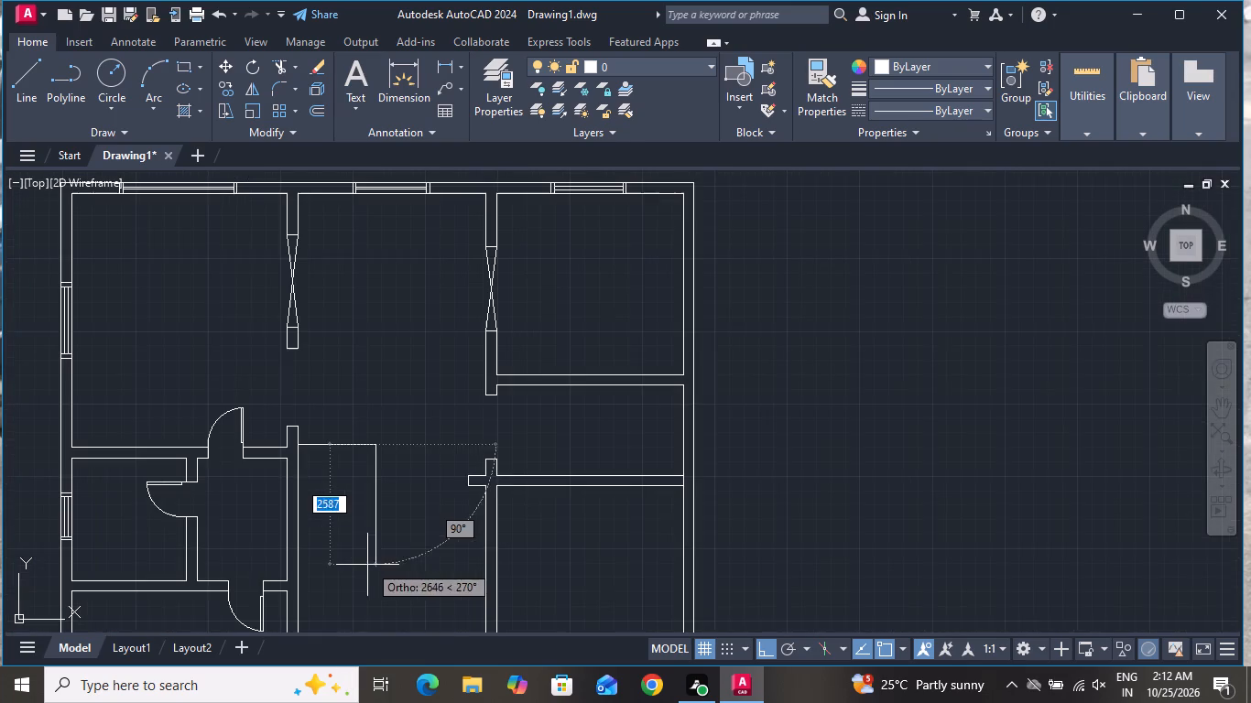
scroll(369, 568, "down", 2)
scroll(367, 578, "up", 2)
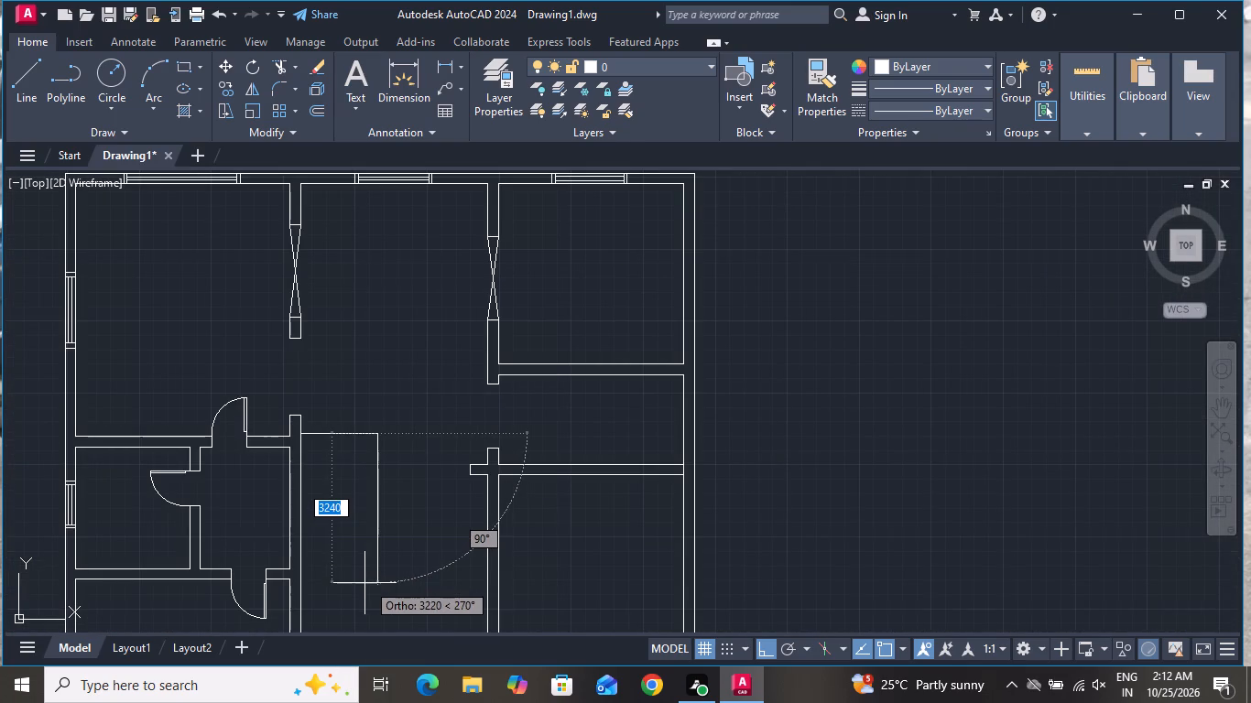
left_click(360, 580)
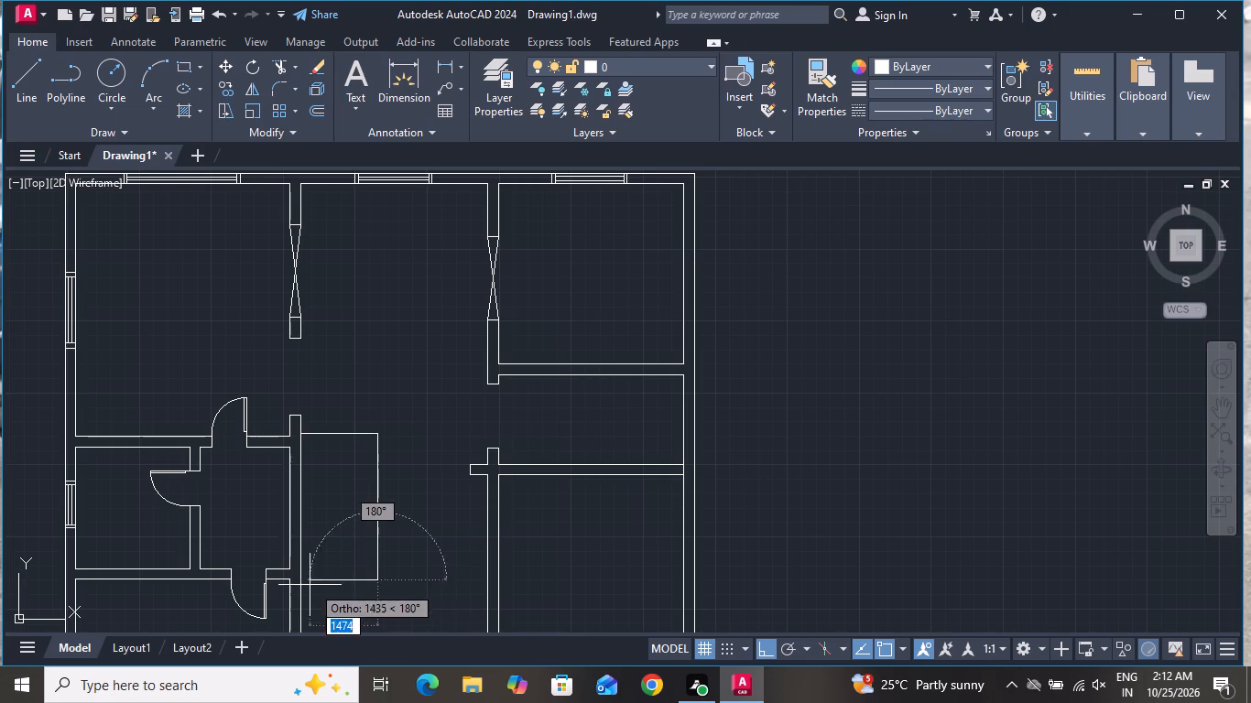
left_click(300, 586)
right_click(305, 588)
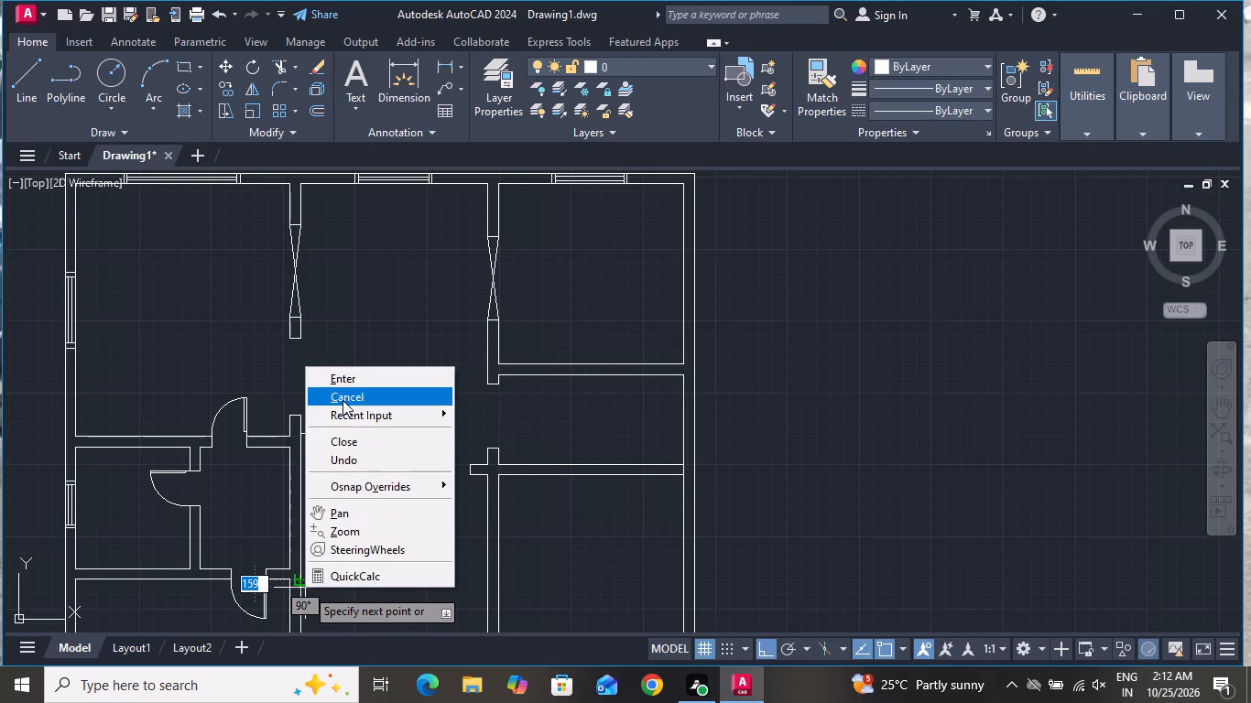
left_click(343, 400)
Offset the bottom edge of the outline by the hall's west wall northward at the preset distance for the first four tread lines.
type("O 1")
key("0")
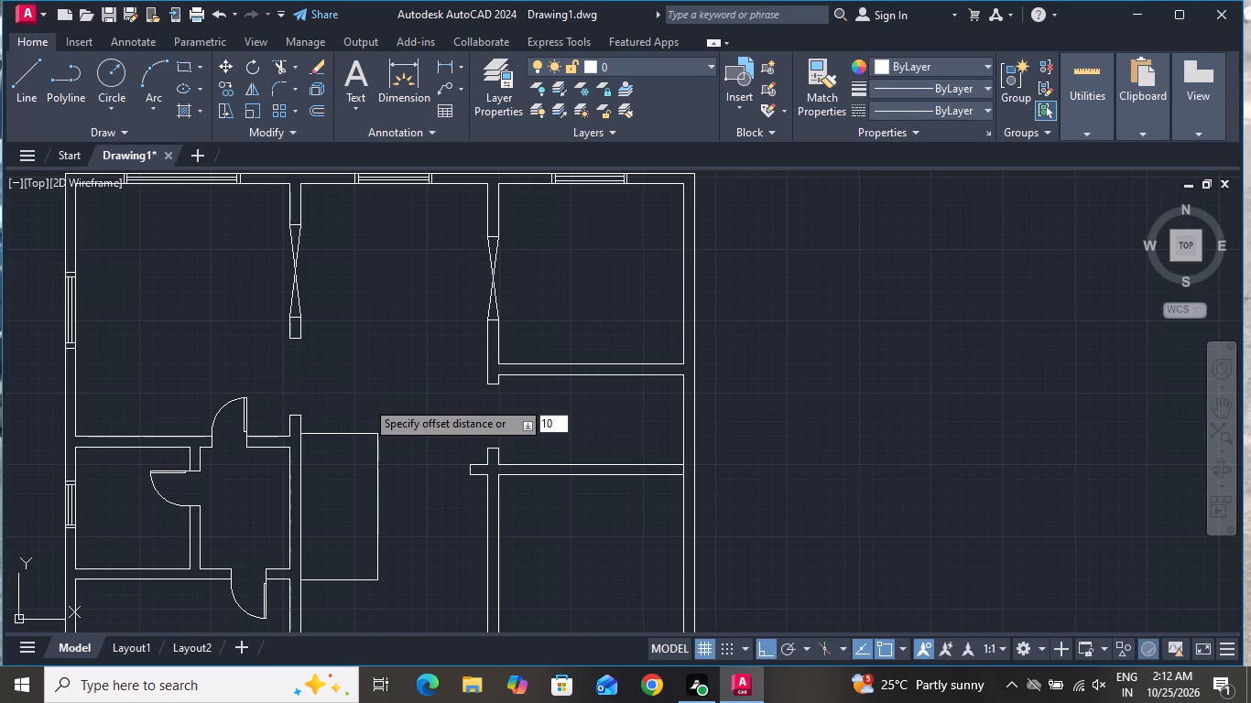
key("shift+quotedbl")
key("Return")
key("space")
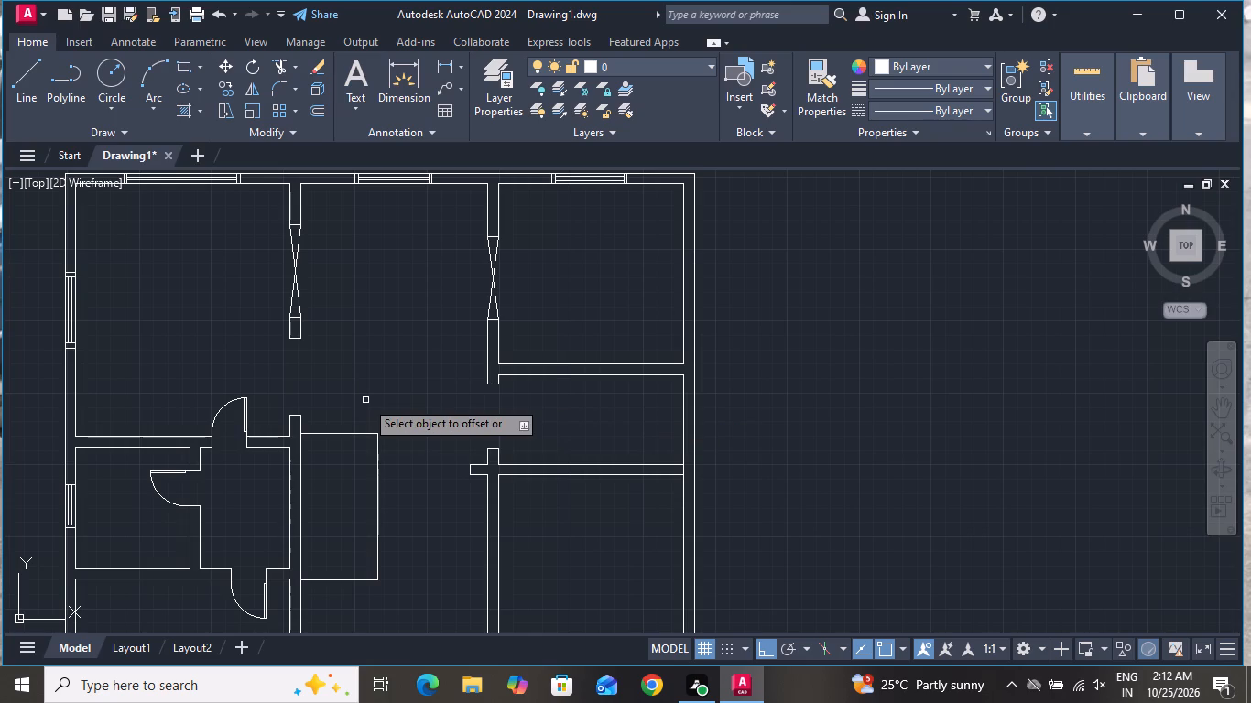
left_click(331, 582)
left_click(343, 572)
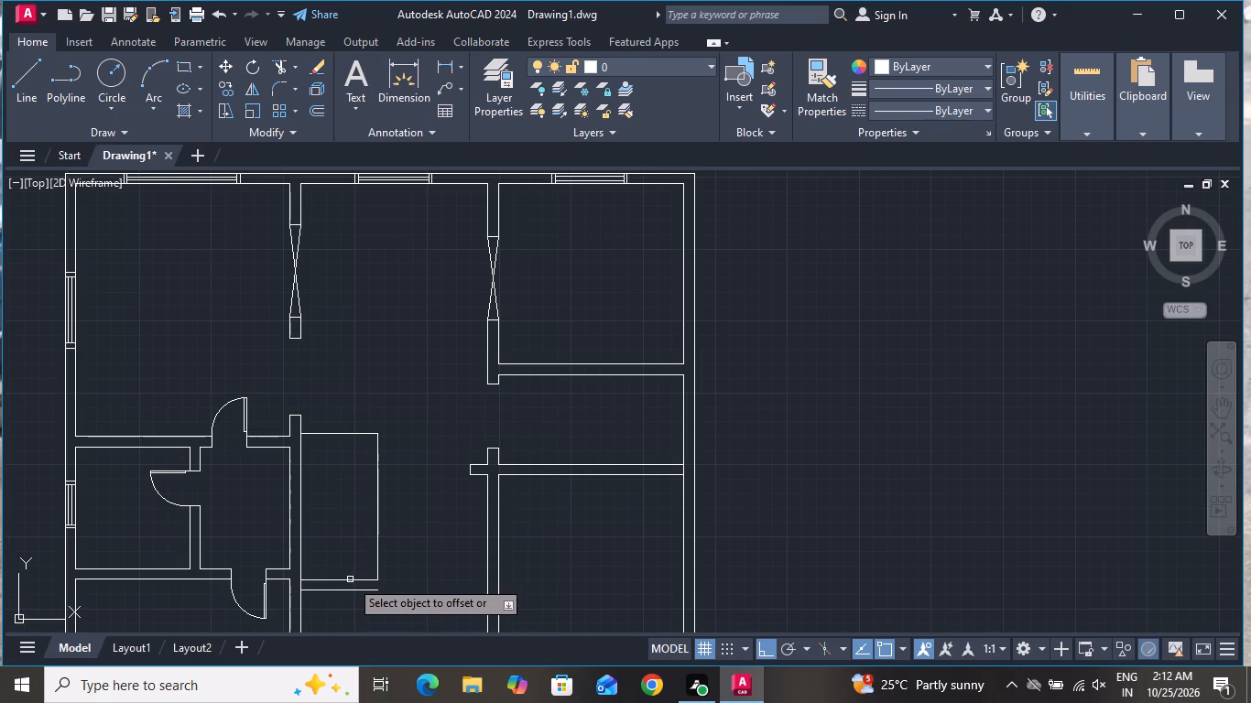
left_click(351, 579)
left_click(356, 562)
scroll(345, 573, "up", 3)
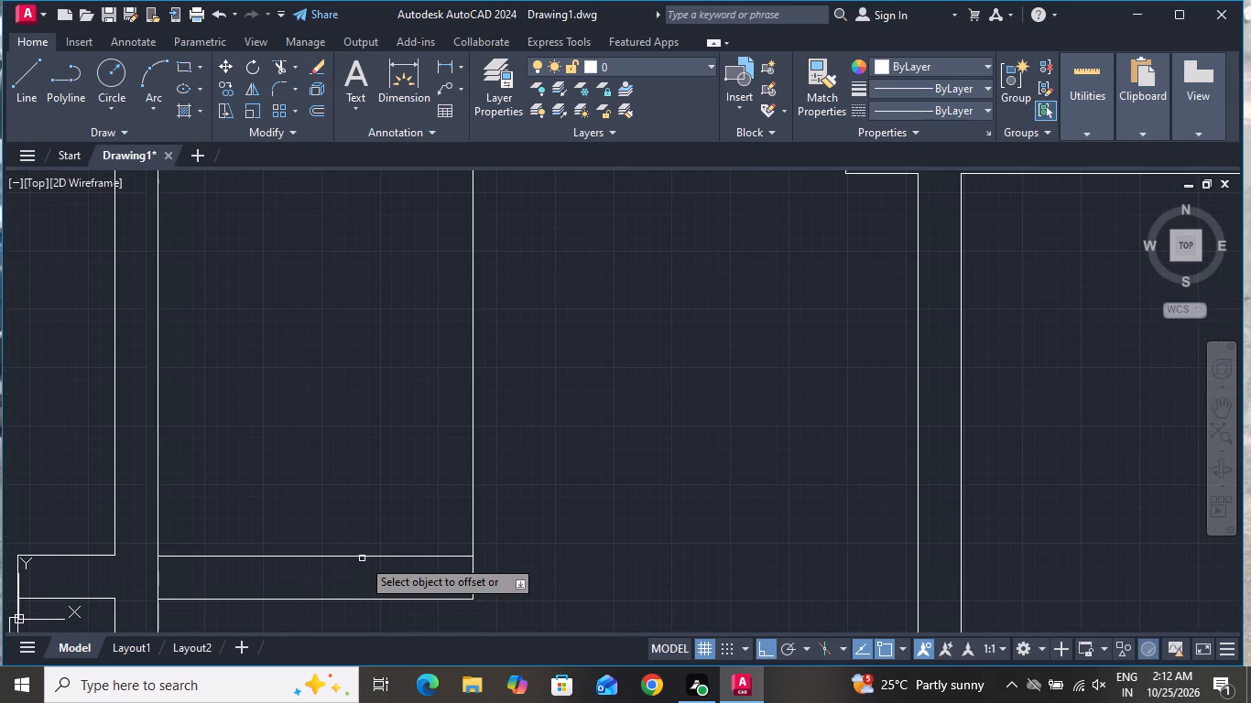
left_click(362, 558)
left_click(376, 534)
left_click(389, 514)
left_click(397, 465)
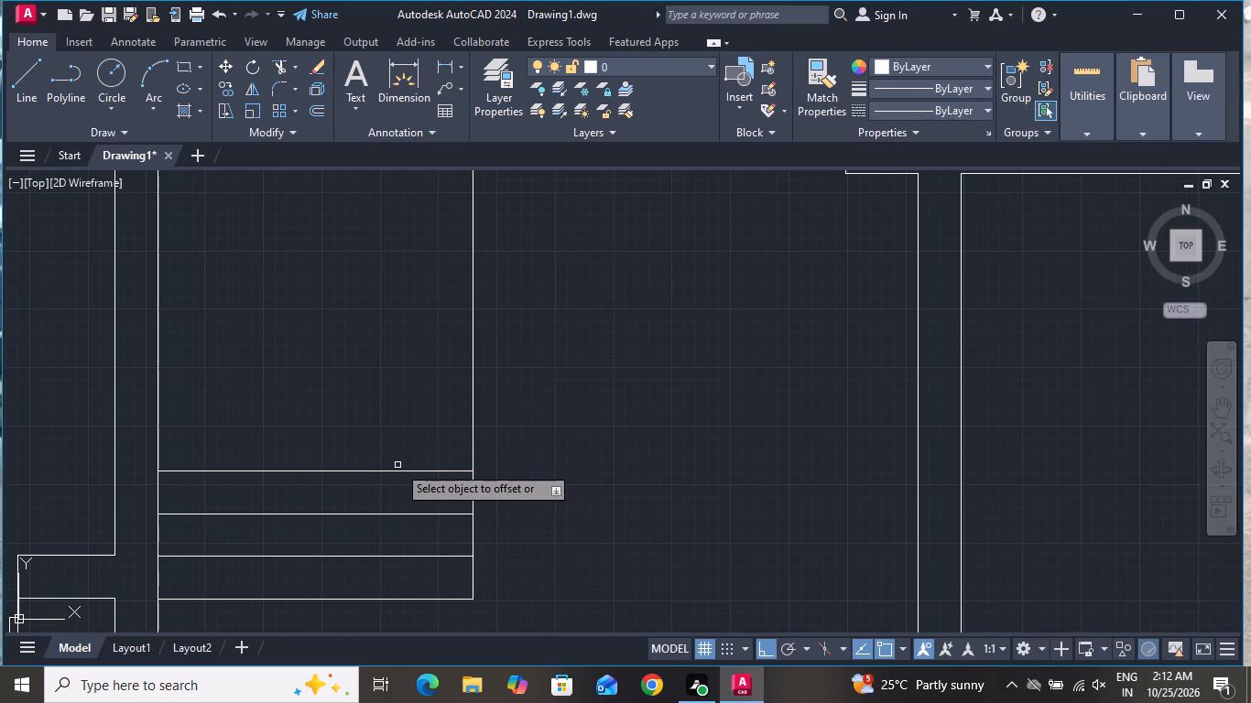
left_click(391, 470)
left_click(398, 438)
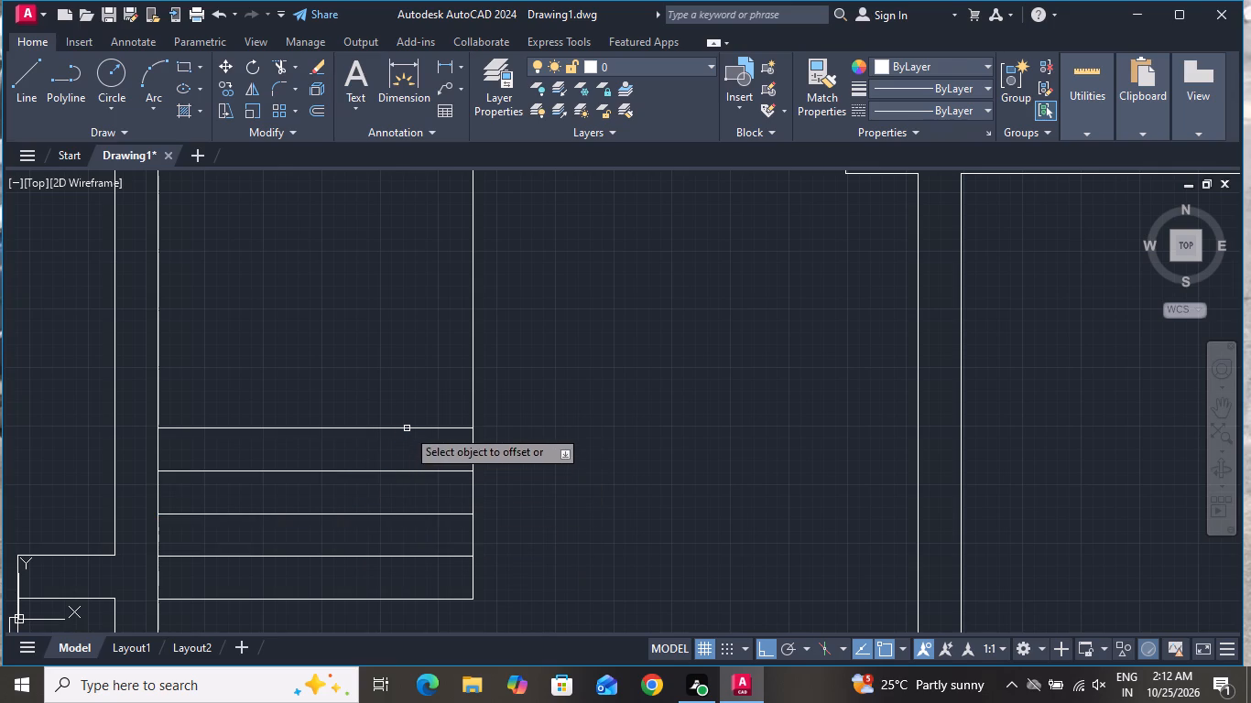
Continue offsetting the uppermost tread line northward at the same spacing to add five more treads inside the outline.
left_click(407, 427)
left_click(414, 388)
left_click(416, 384)
left_click(420, 324)
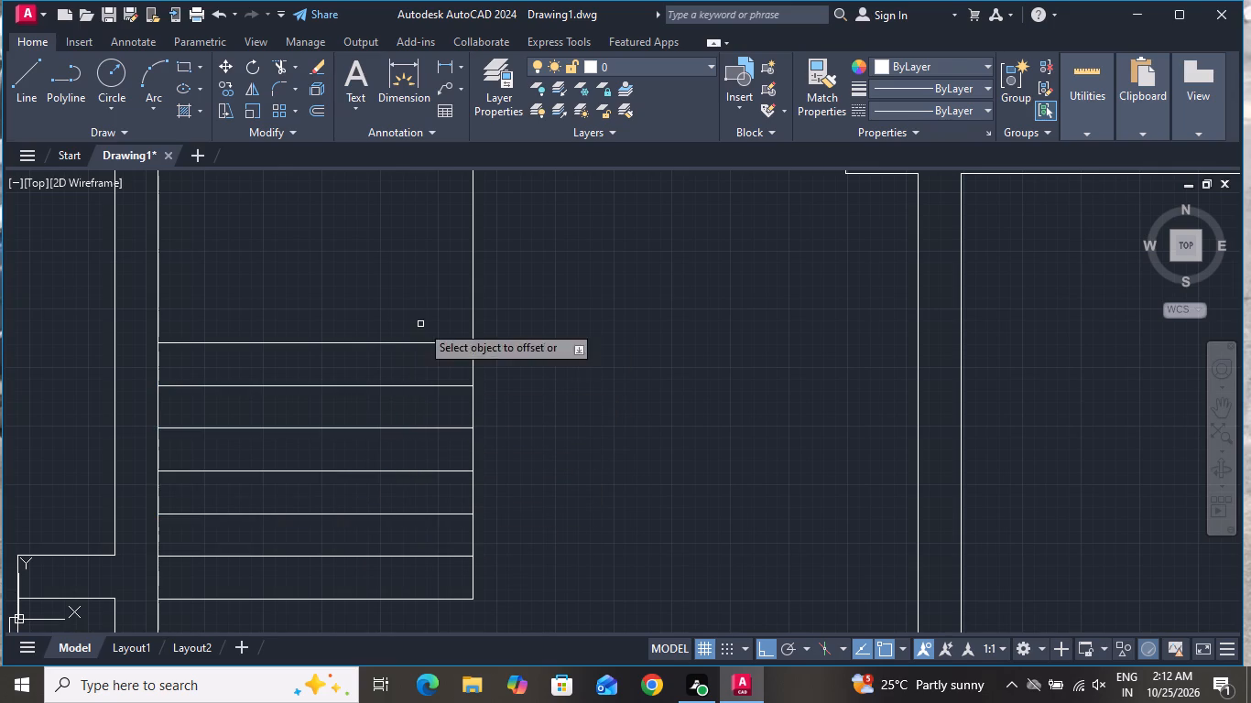
left_click(417, 343)
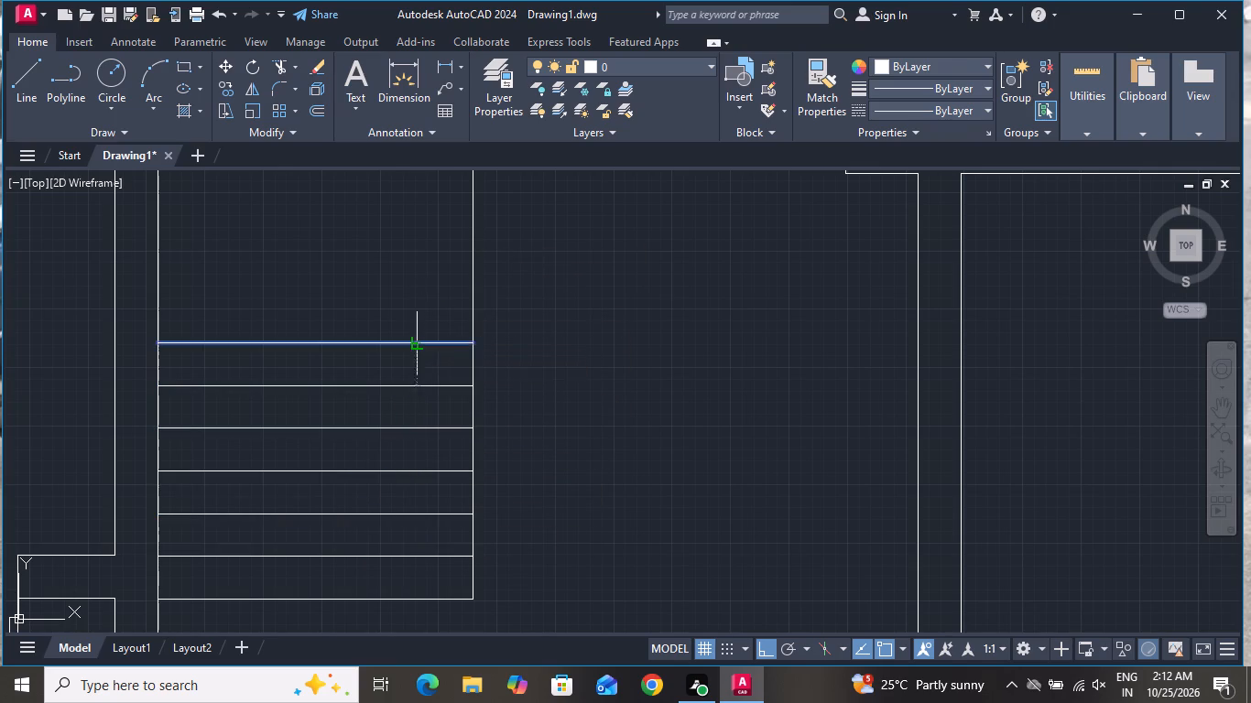
left_click(421, 313)
left_click(428, 301)
left_click(440, 258)
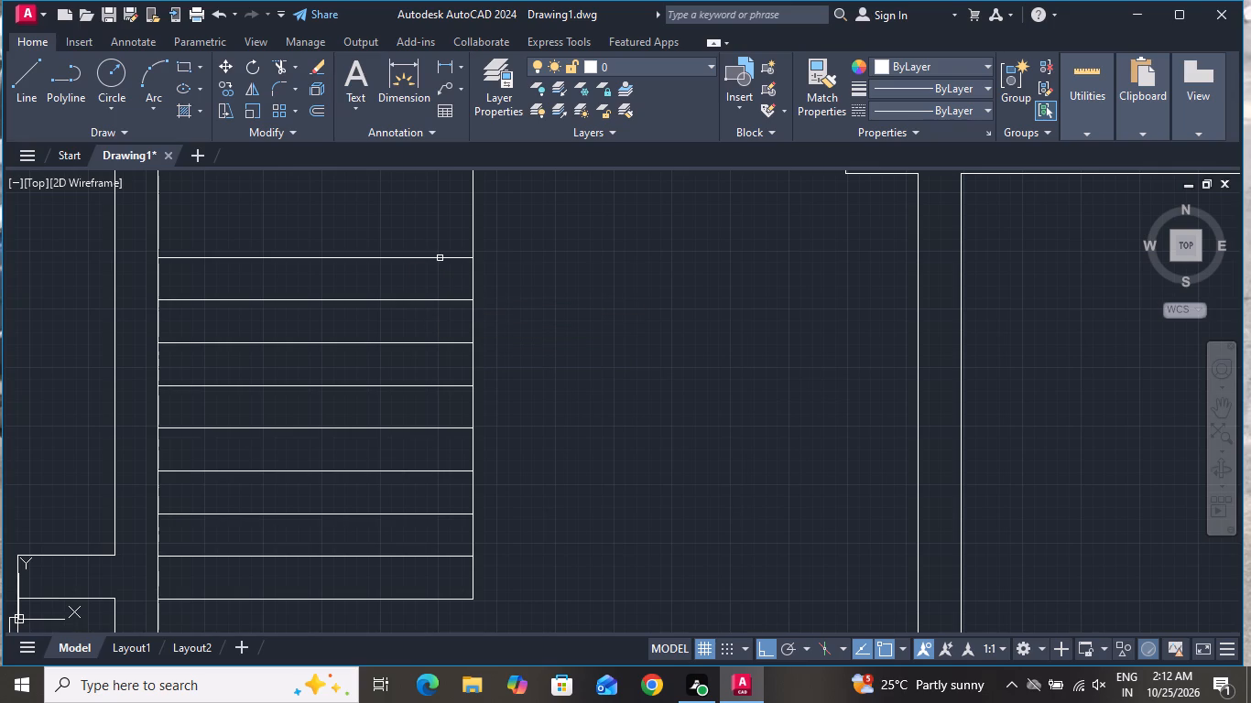
left_click(440, 258)
left_click(432, 258)
left_click(435, 211)
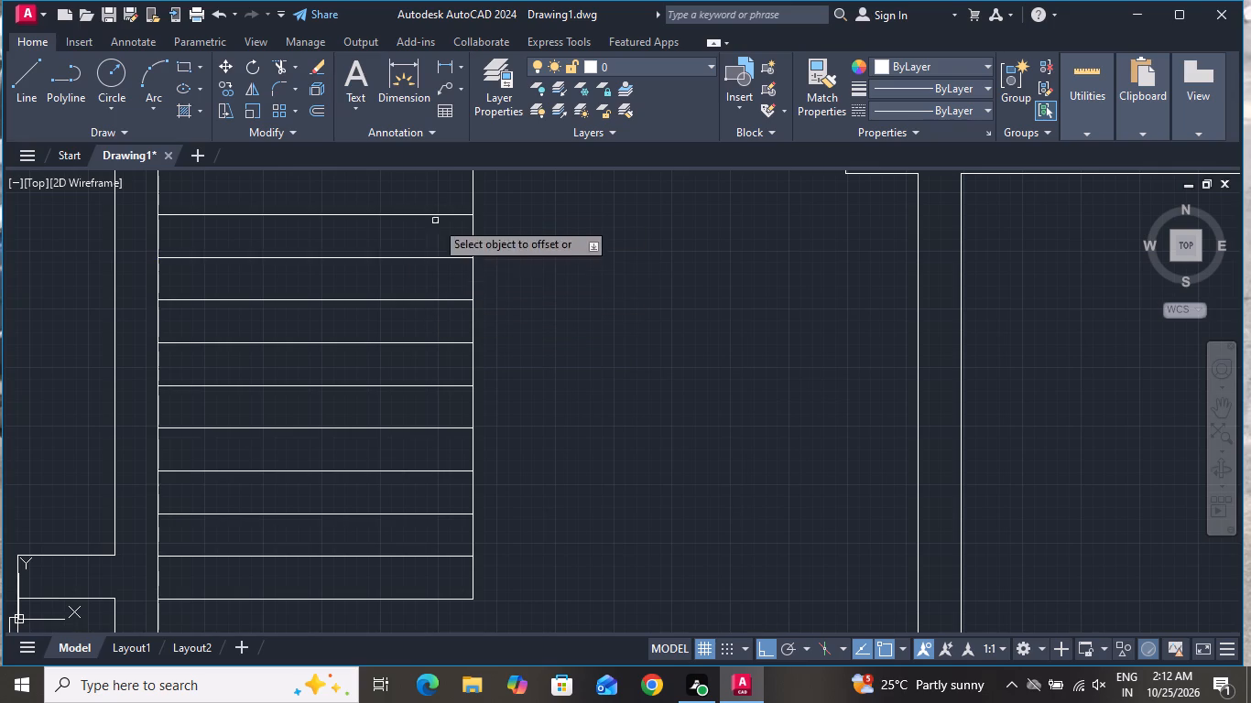
Offset the last four tread lines up toward the outline's top edge and end the Offset command.
scroll(429, 295, "down", 3)
scroll(406, 276, "up", 2)
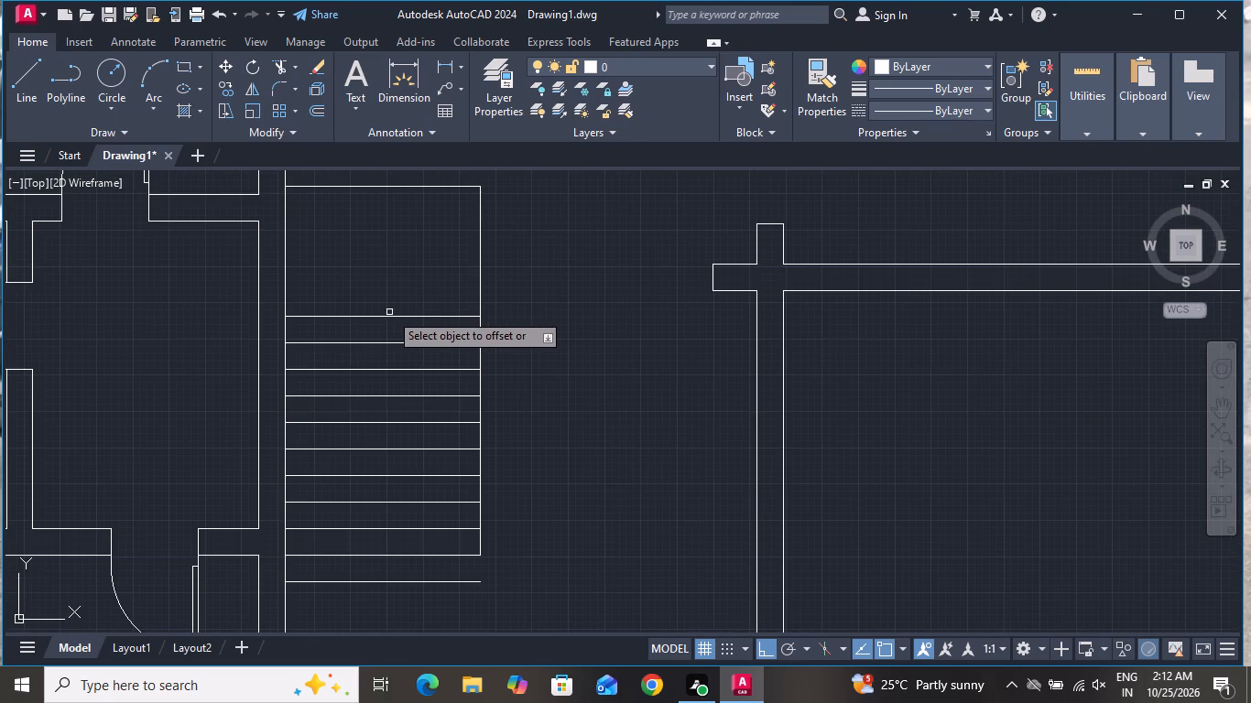
left_click(386, 316)
left_click(378, 271)
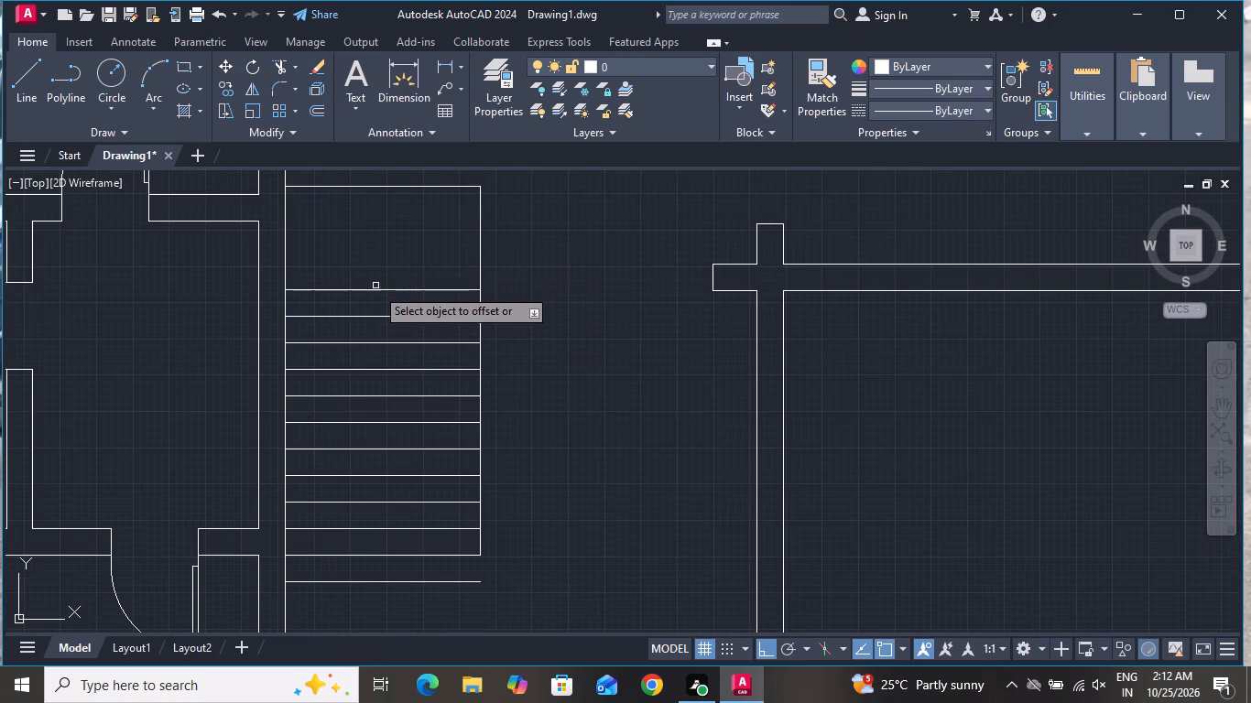
left_click(375, 288)
left_click(373, 247)
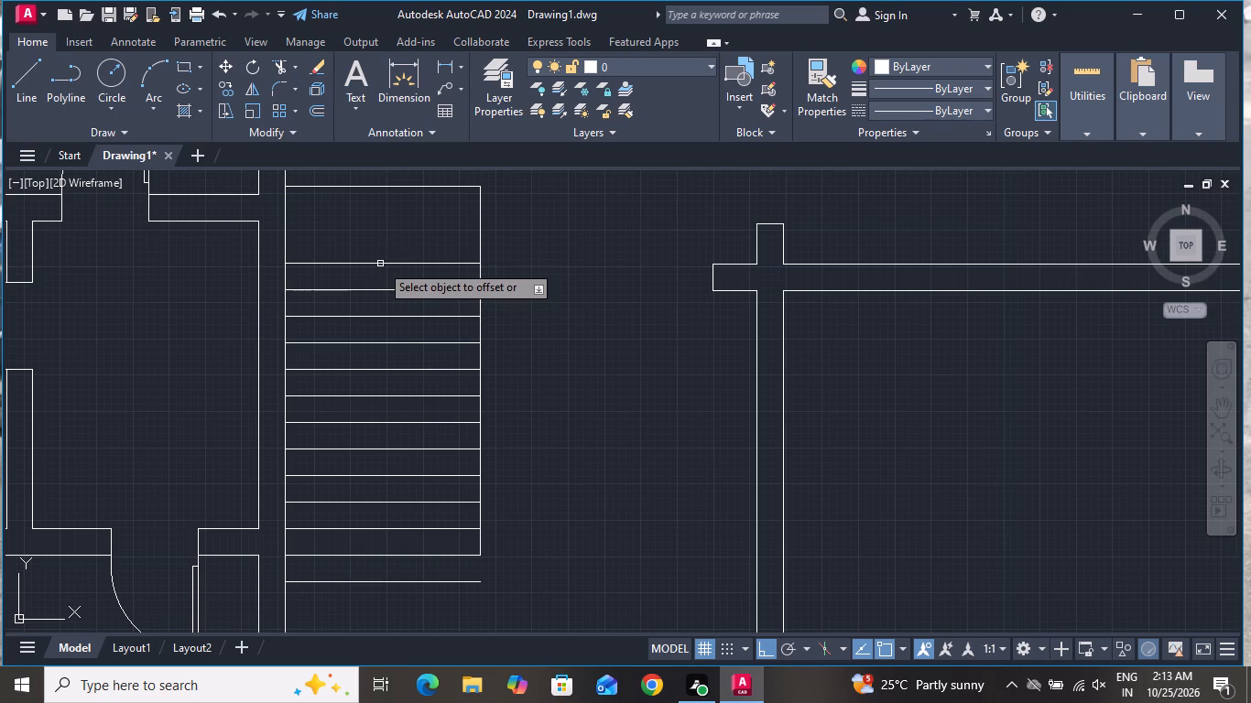
left_click(380, 264)
left_click(380, 212)
left_click(381, 236)
left_click(385, 209)
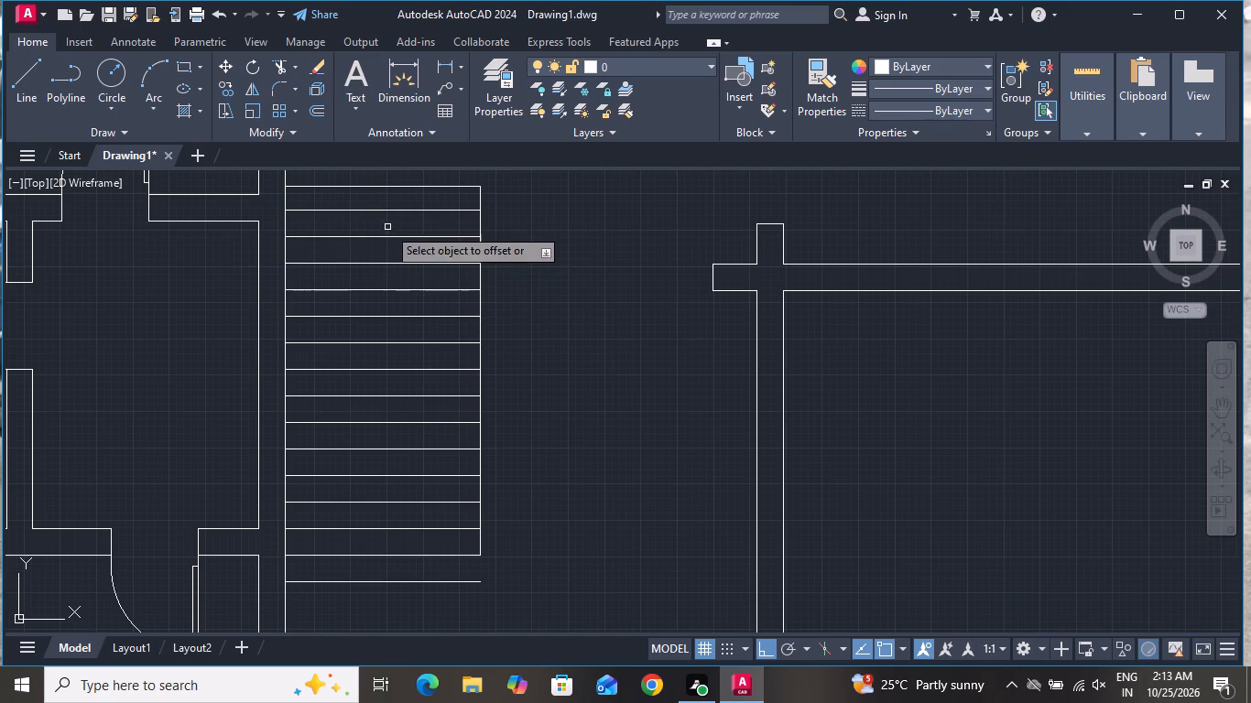
right_click(545, 279)
left_click(576, 314)
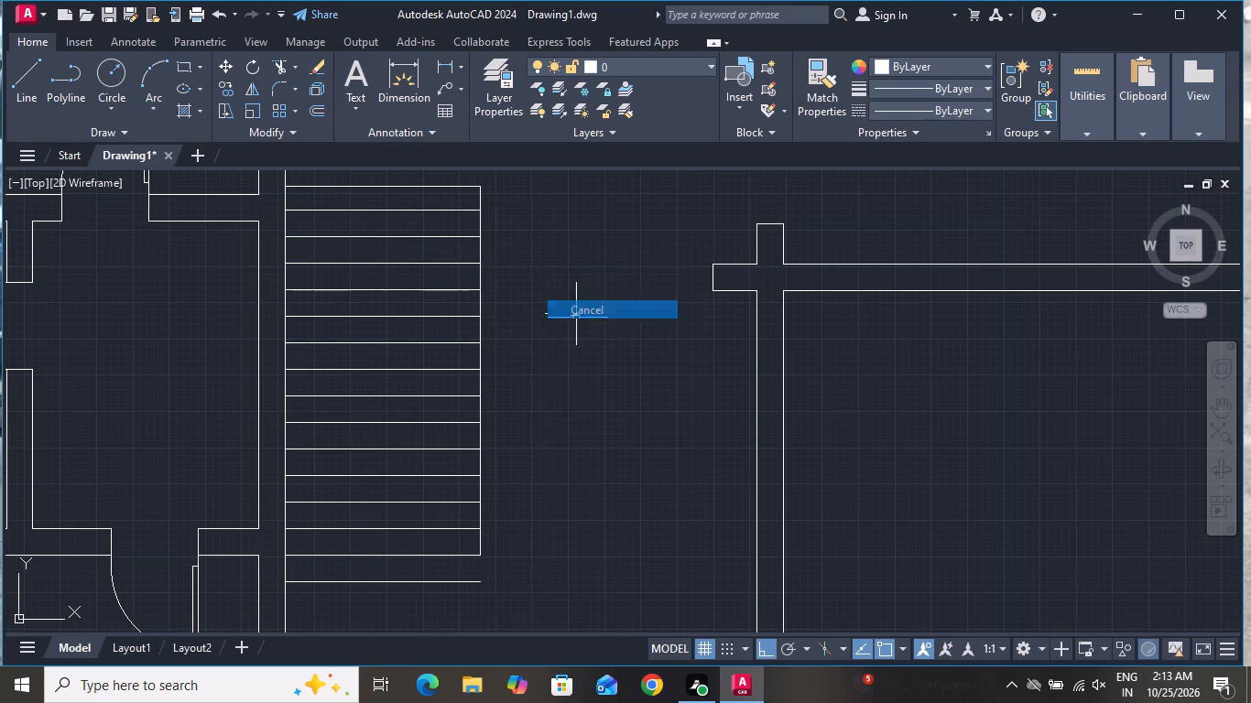
Delete the stray offset line lying below the staircase outline's bottom edge.
left_click(450, 573)
left_click(427, 589)
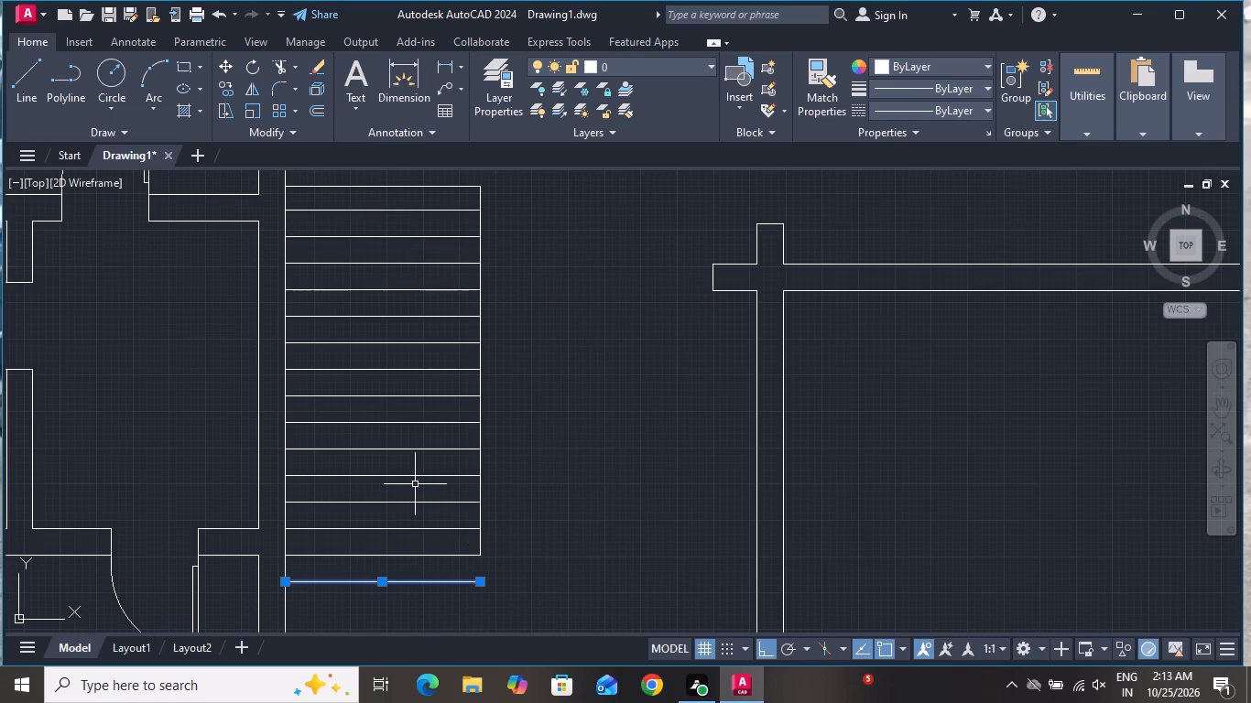
key("Delete")
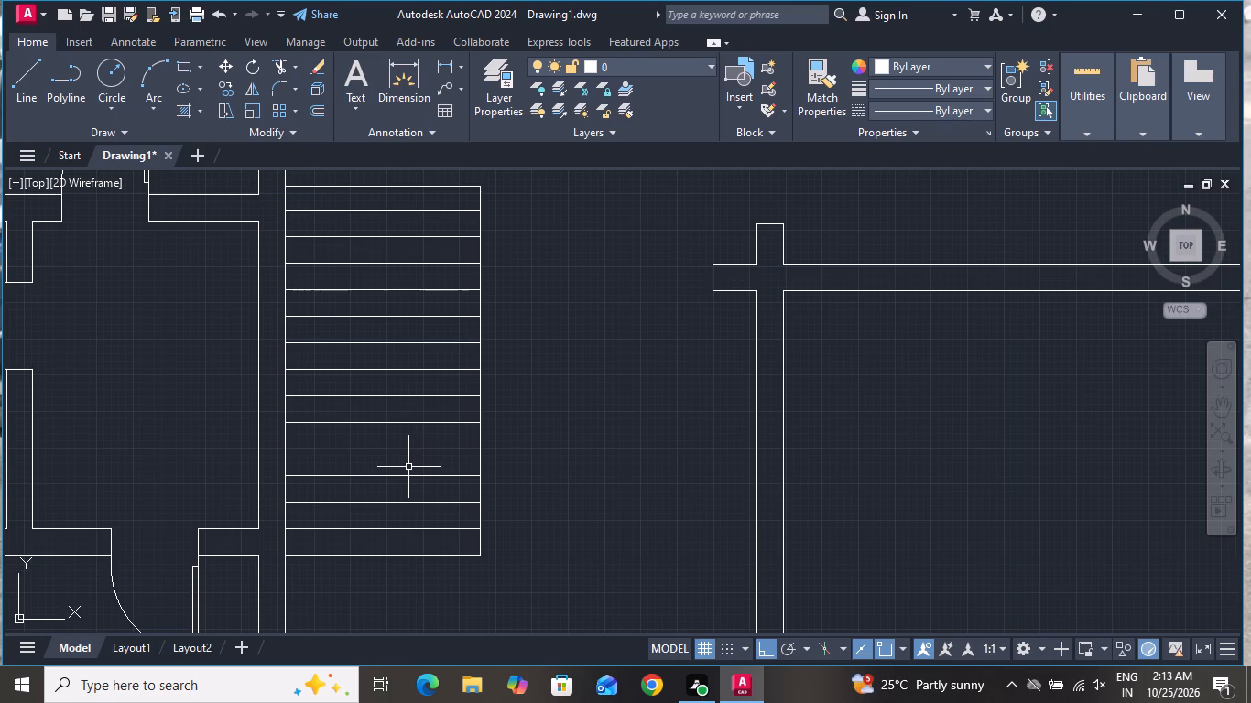
Draw a vertical direction line from the midpoint of the staircase's bottom edge up to just below the topmost tread line.
left_click(26, 79)
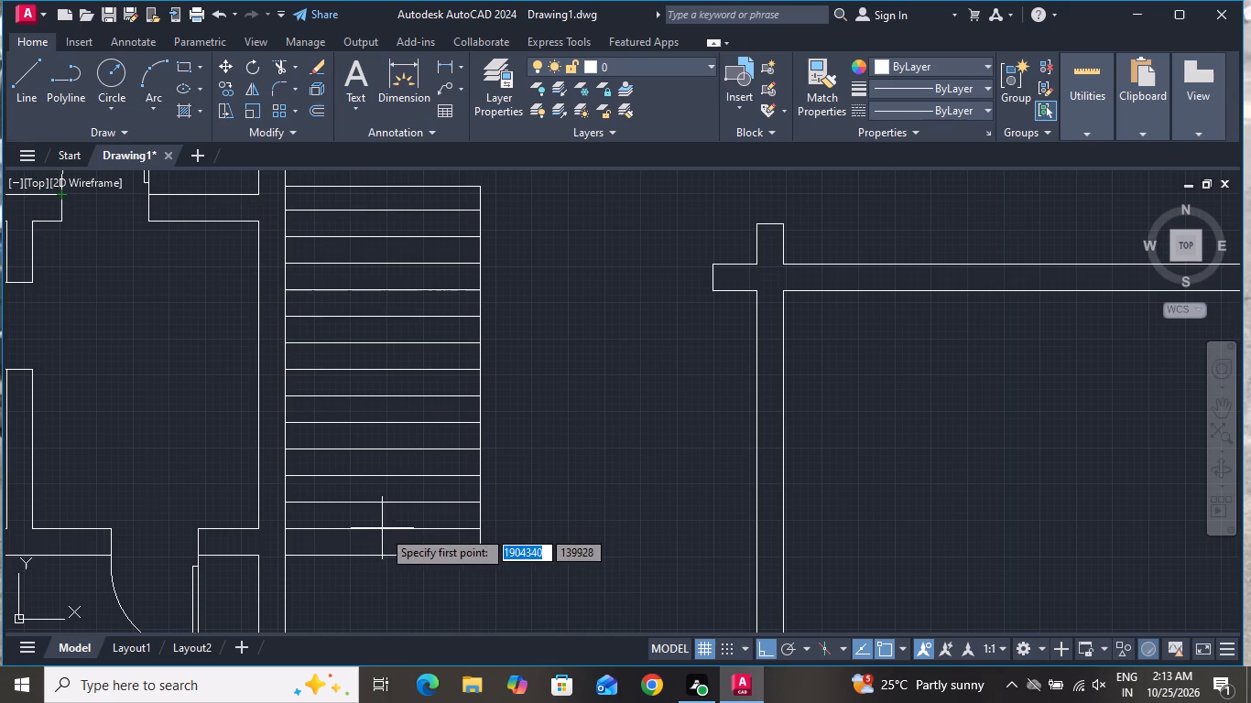
left_click(383, 556)
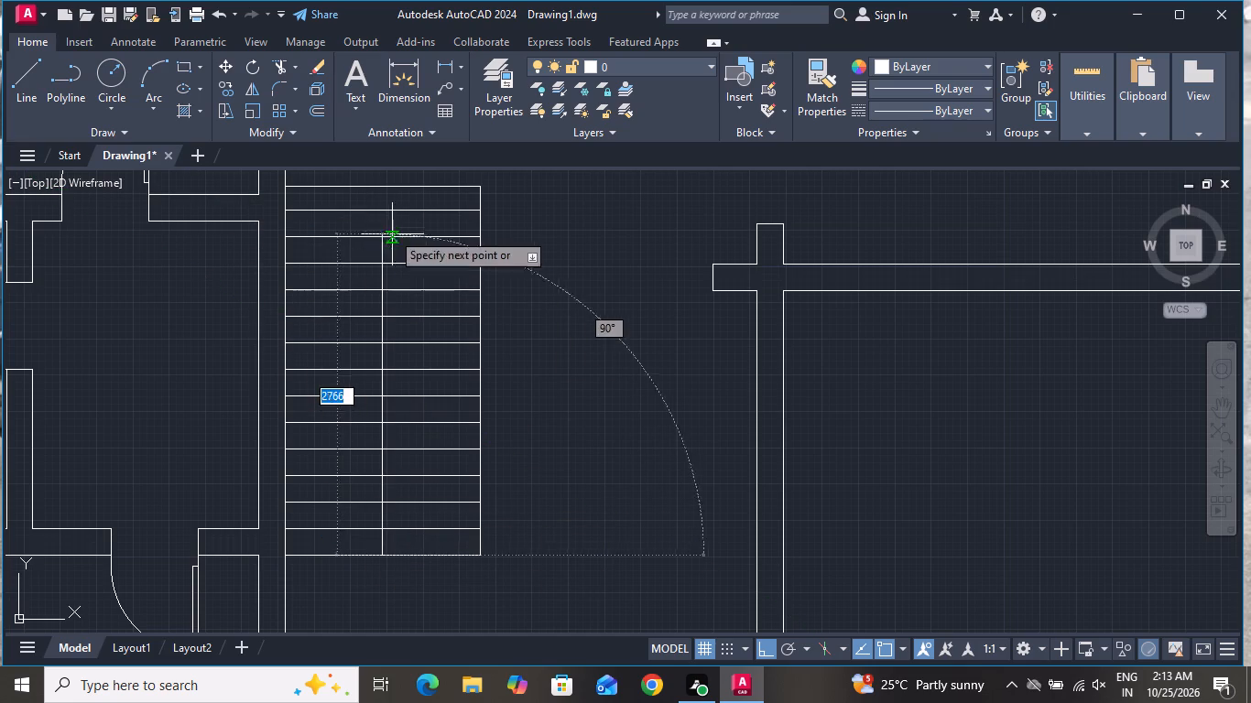
left_click(382, 224)
Draw a small triangular arrowhead on the direction line's upper end, with Ortho off for the sloped sides and its apex on the topmost tread.
scroll(374, 229, "up", 3)
left_click(369, 226)
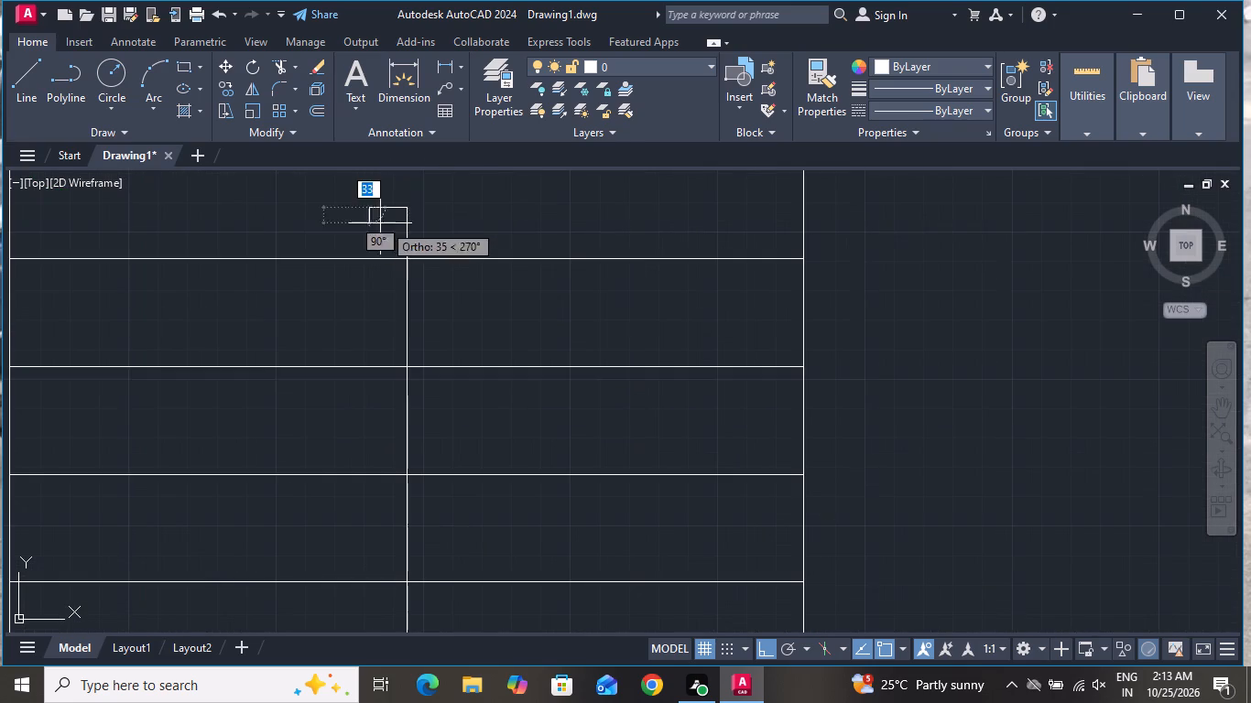
left_click(437, 206)
scroll(450, 231, "down", 2)
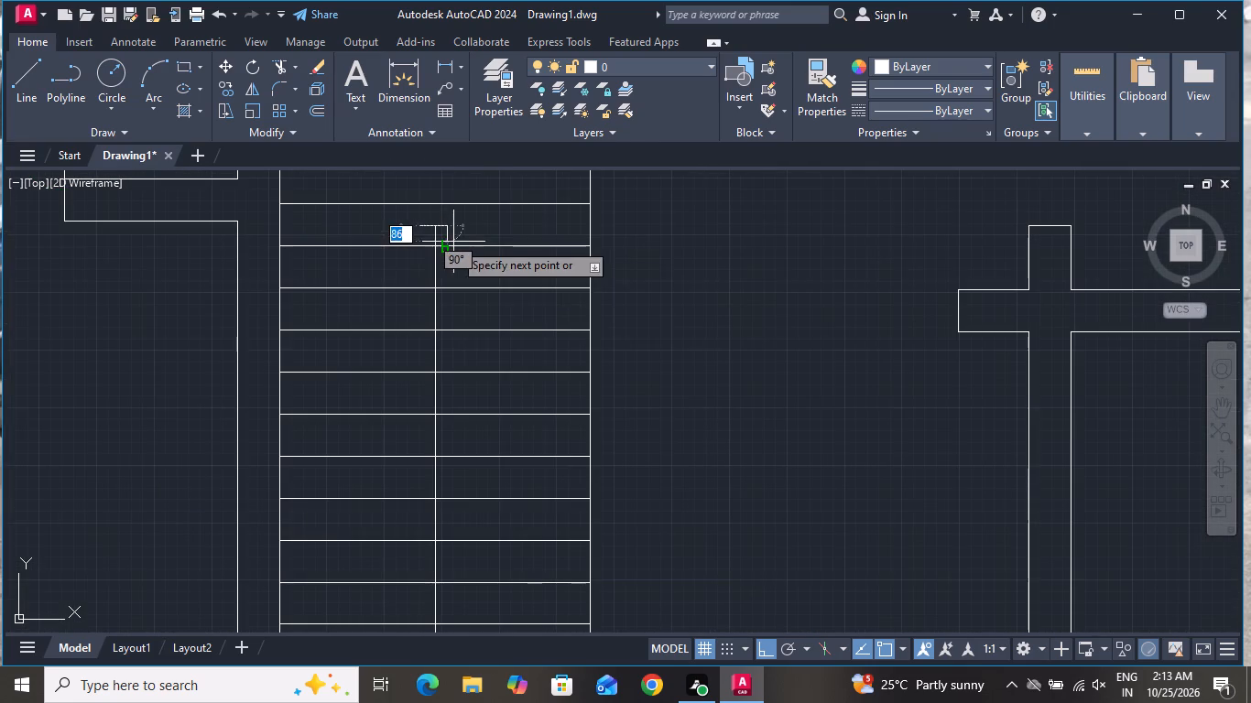
left_click(770, 656)
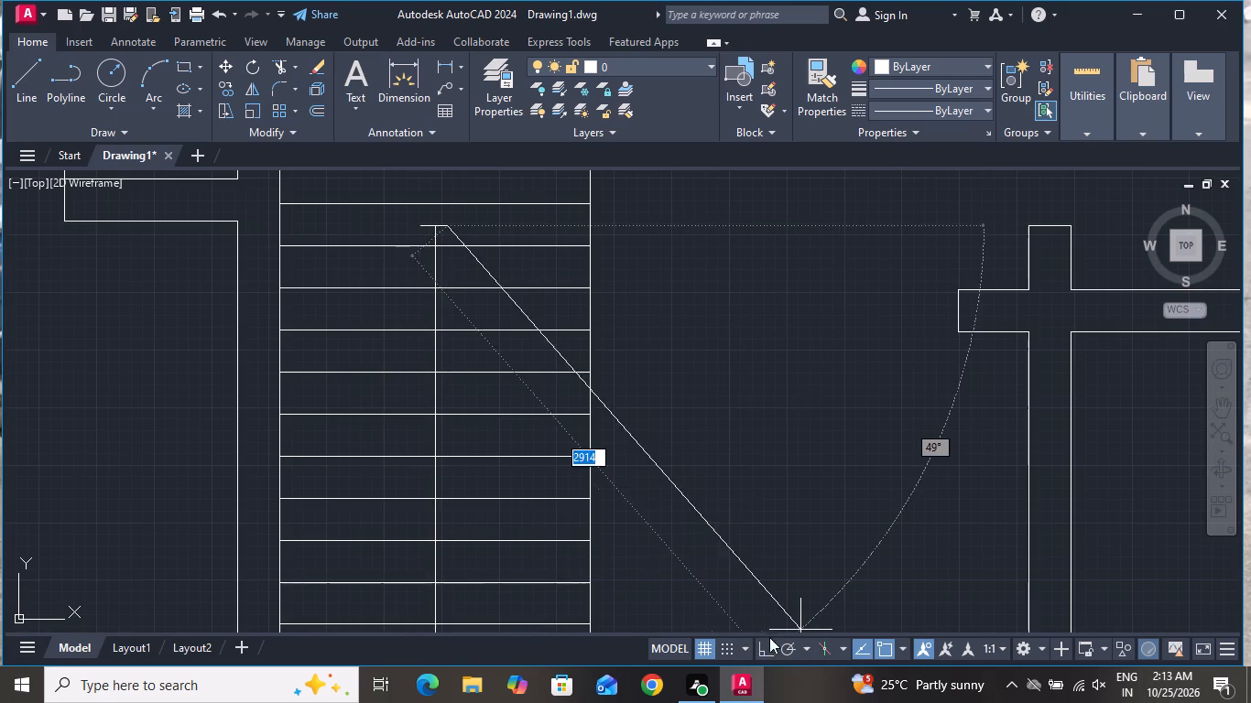
scroll(450, 199, "up", 4)
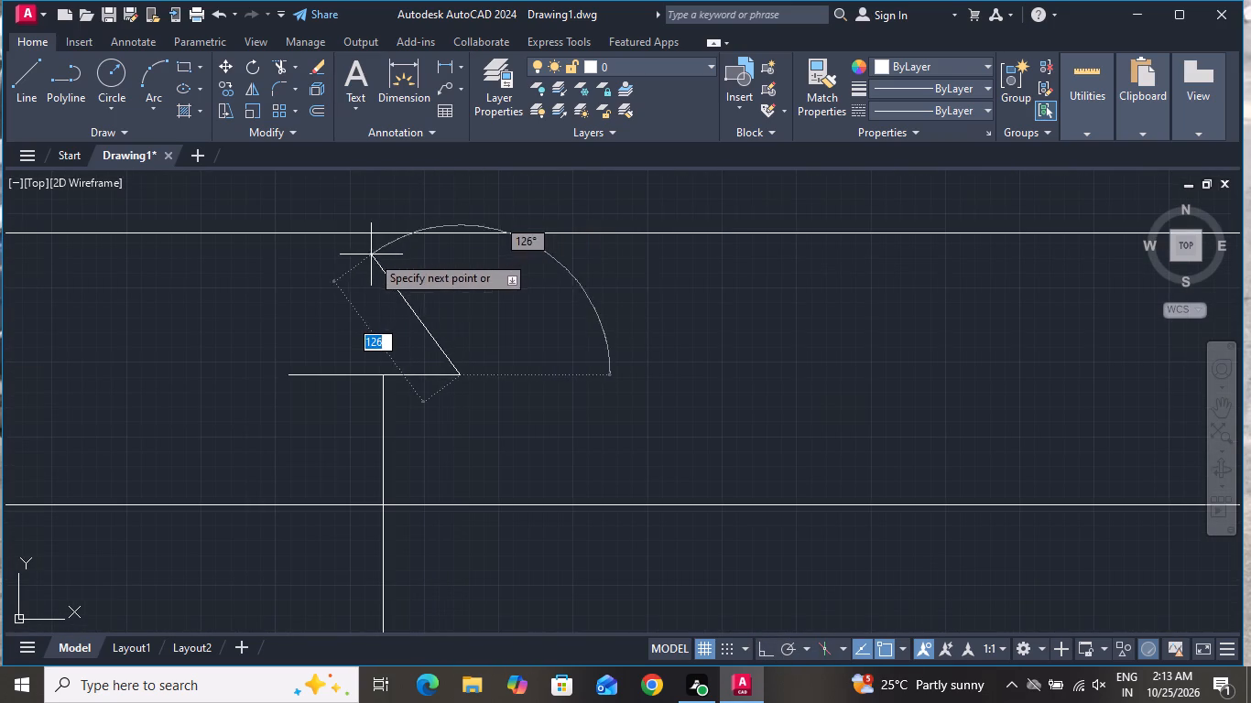
left_click(345, 242)
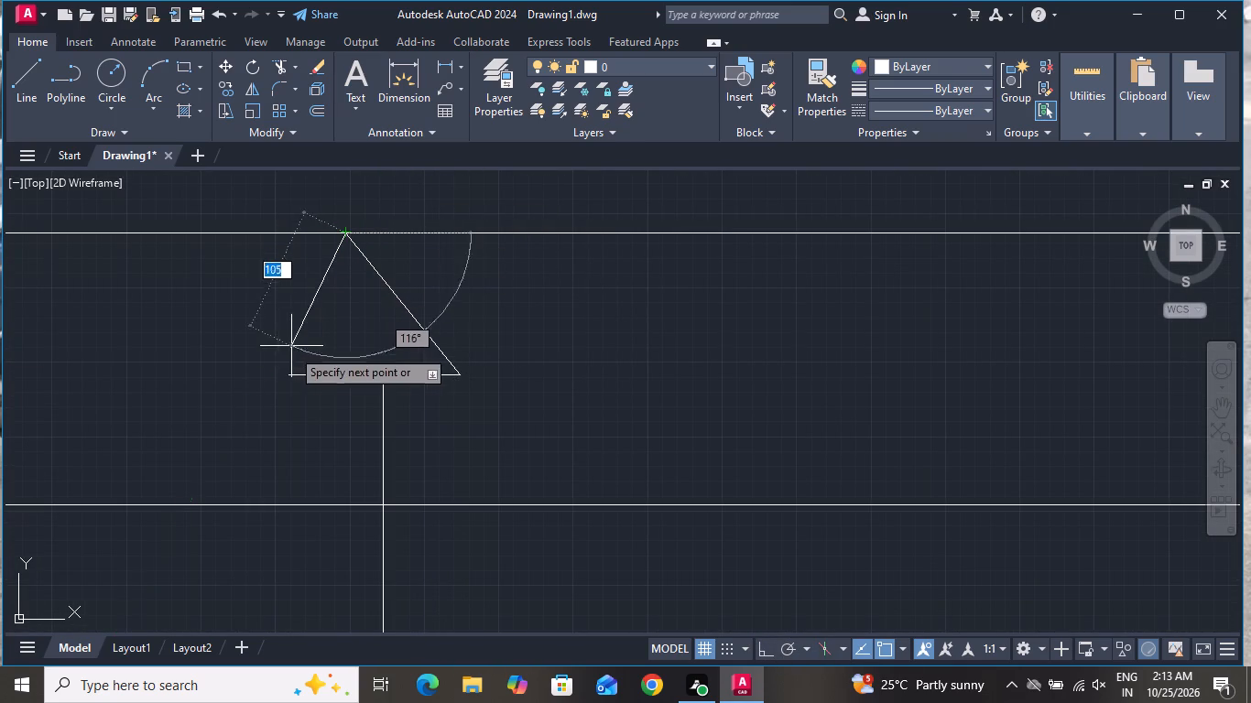
left_click(284, 376)
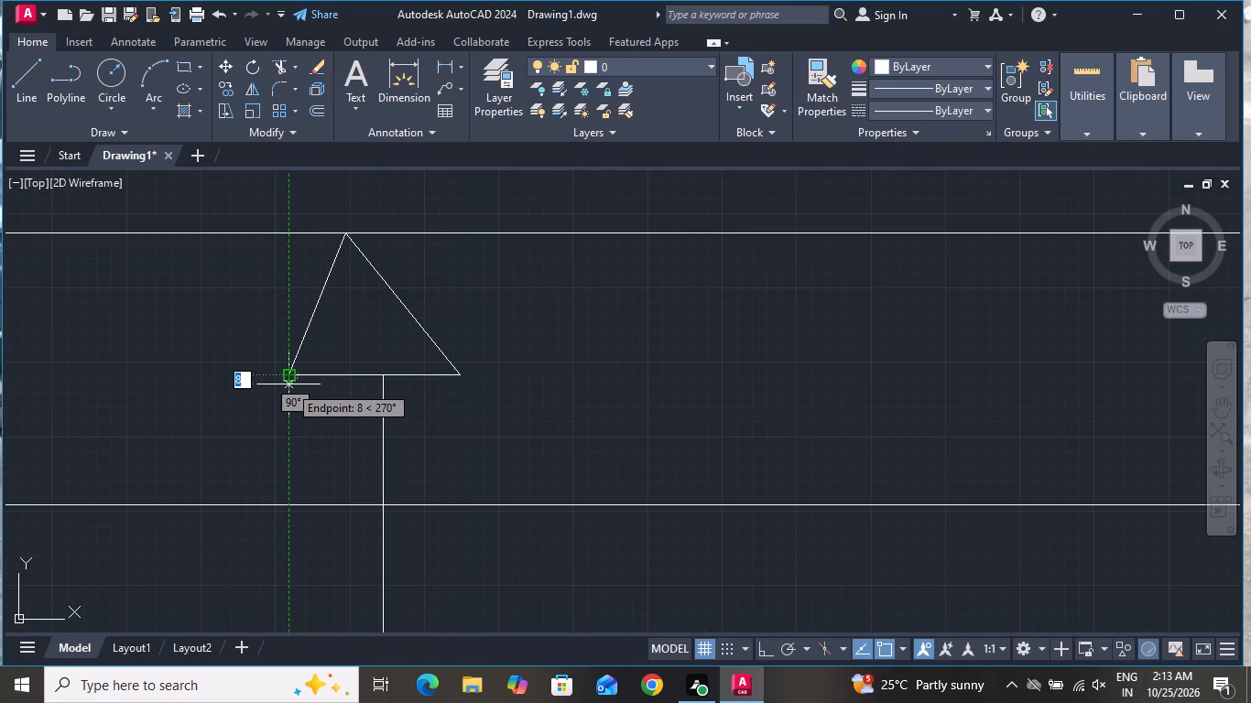
right_click(288, 384)
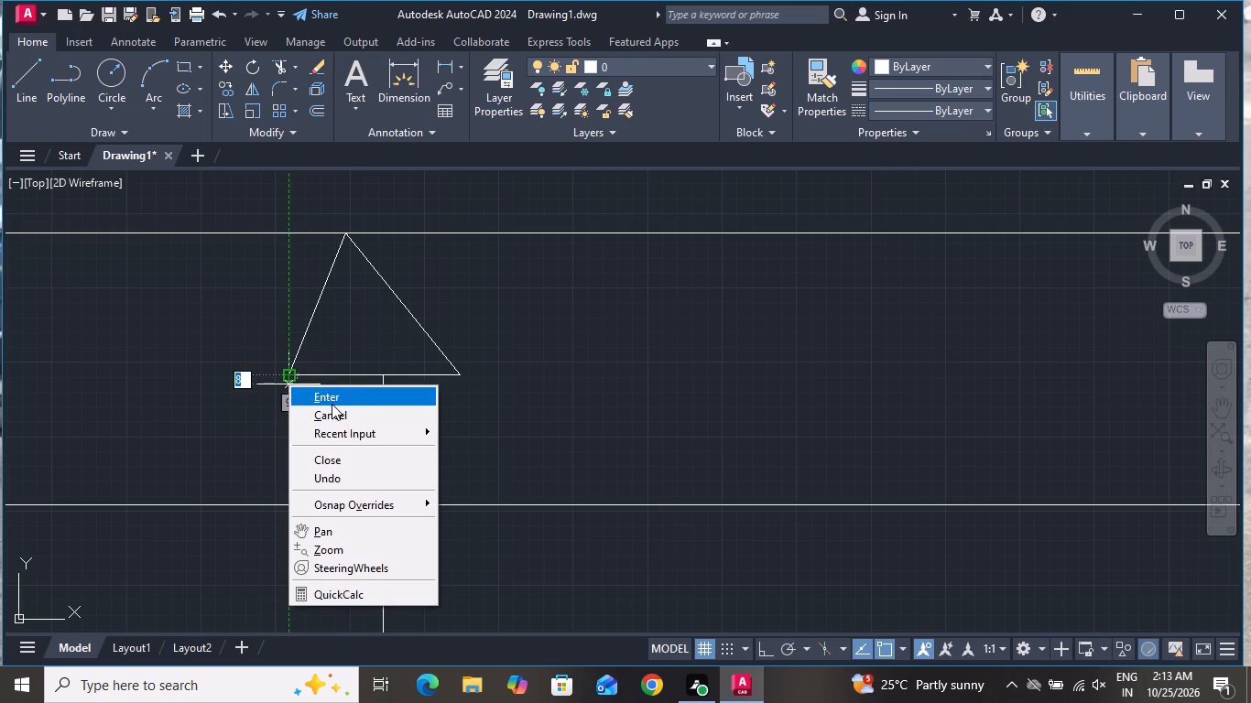
left_click(329, 416)
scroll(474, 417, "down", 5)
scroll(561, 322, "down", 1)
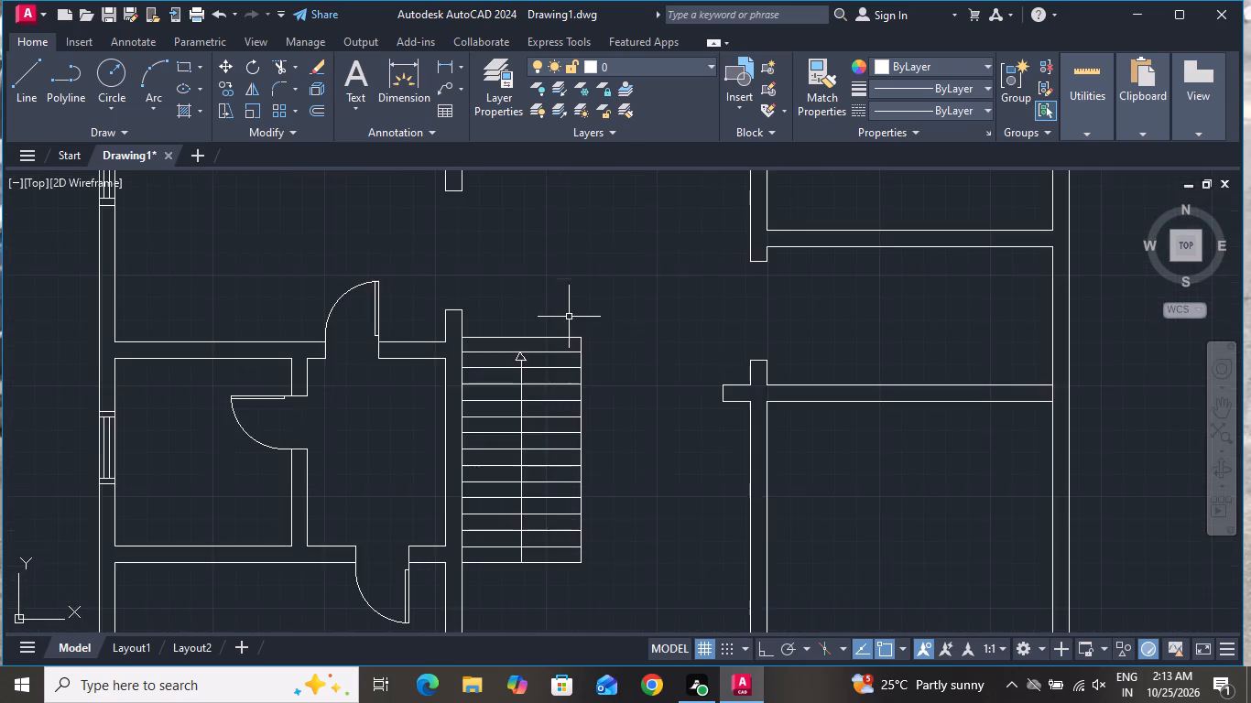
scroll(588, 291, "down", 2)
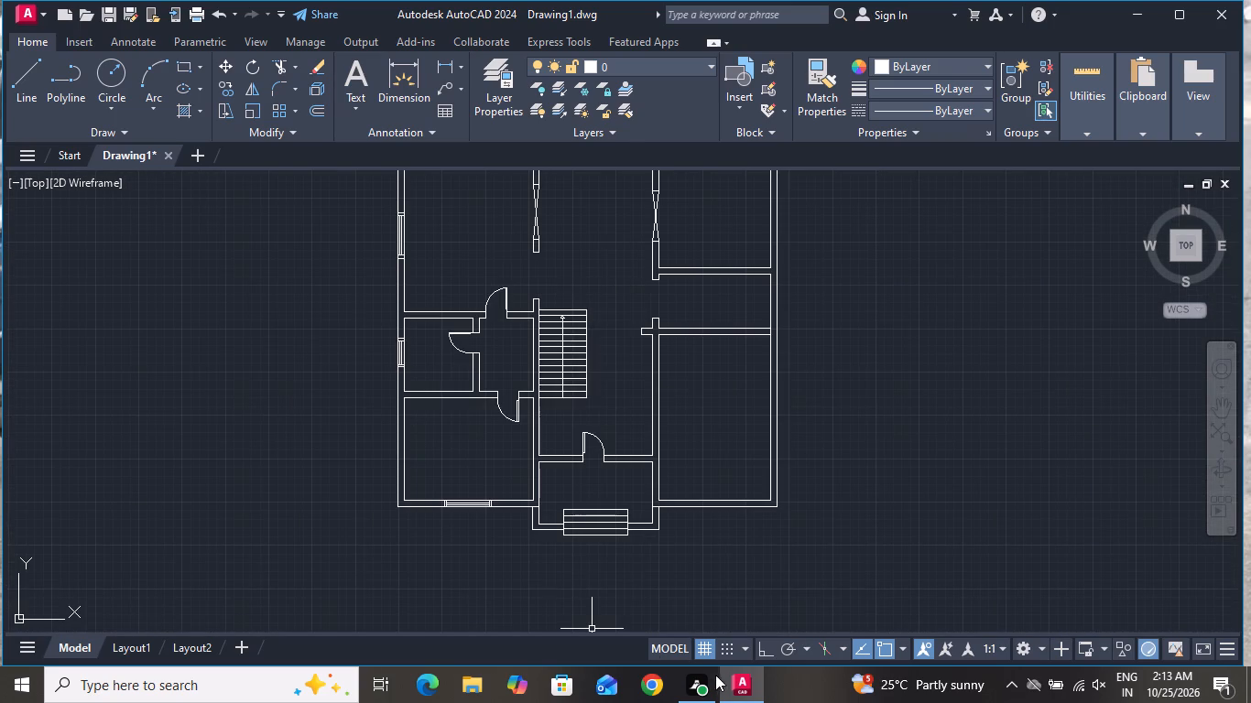
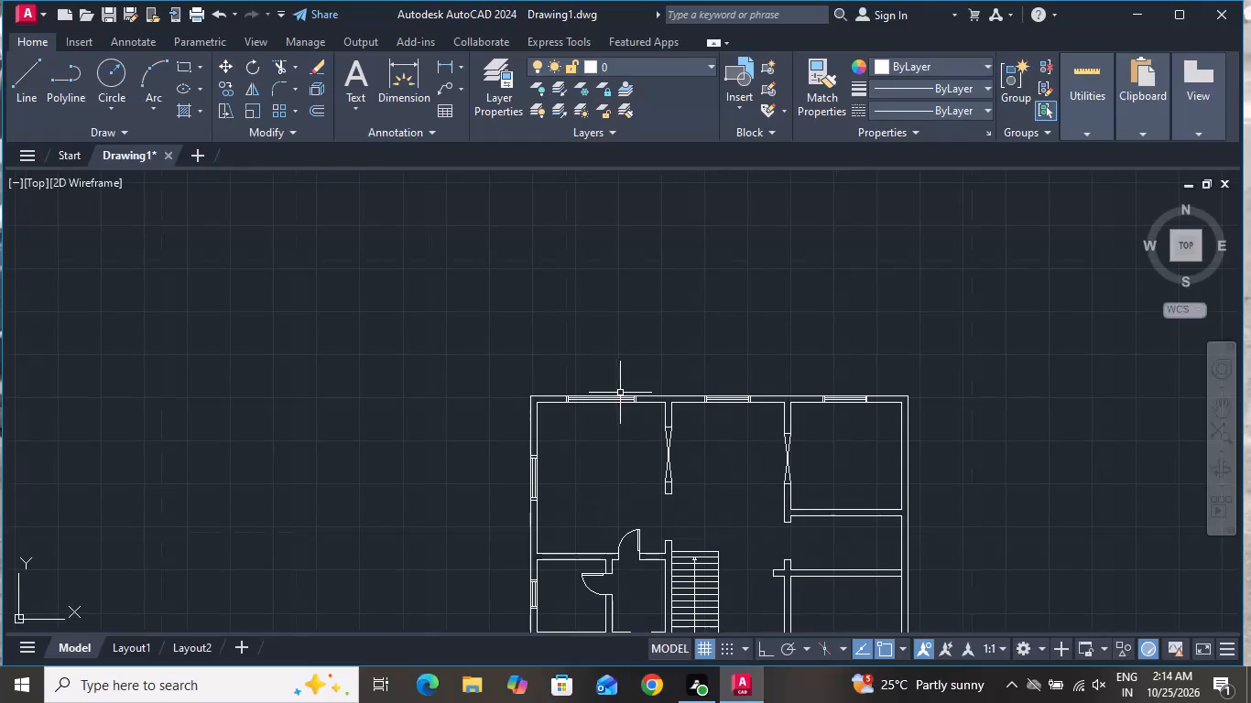
Draw a sofa seat rectangle about 1380 wide and 750 deep in the upper-left room, below its top-wall window.
left_click(179, 63)
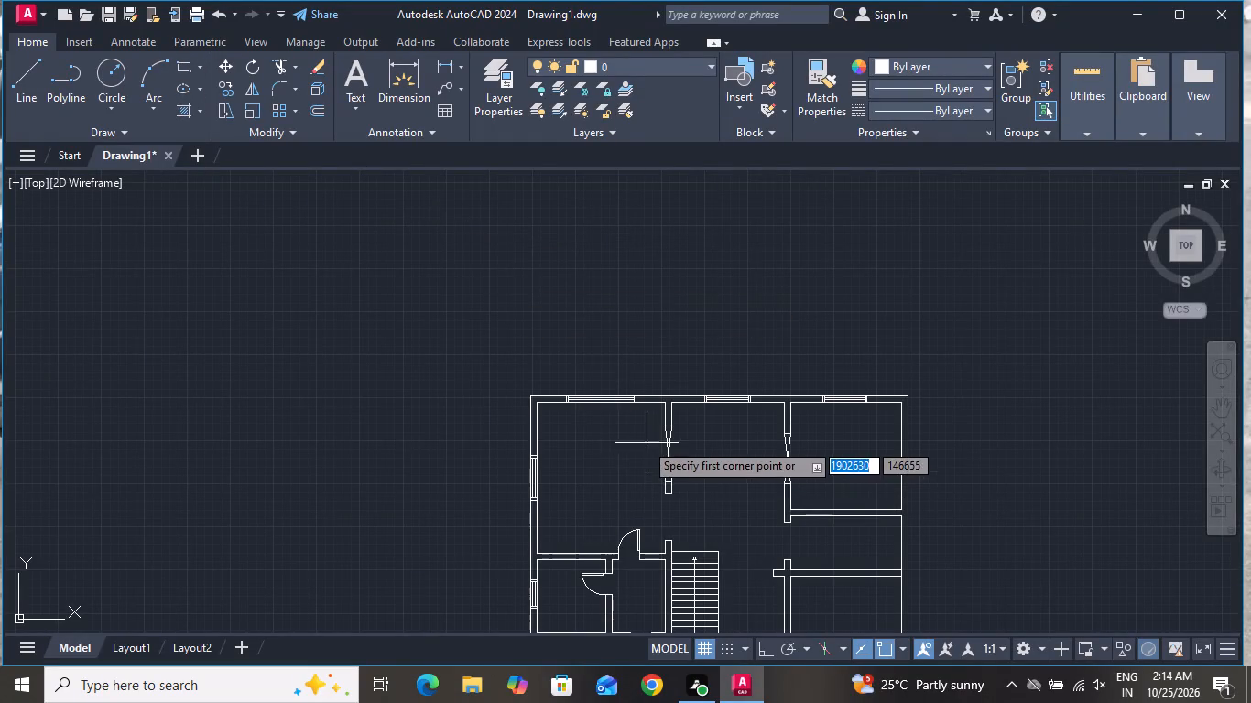
scroll(641, 440, "up", 1)
scroll(560, 450, "up", 2)
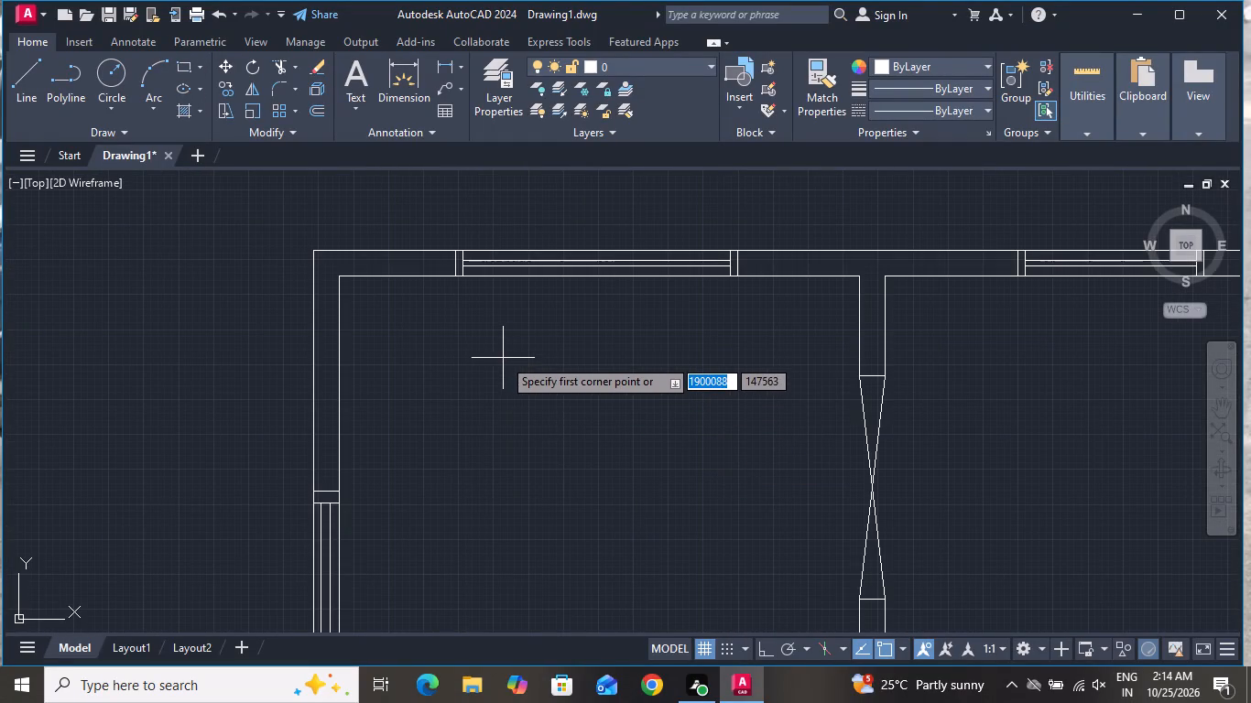
left_click(491, 357)
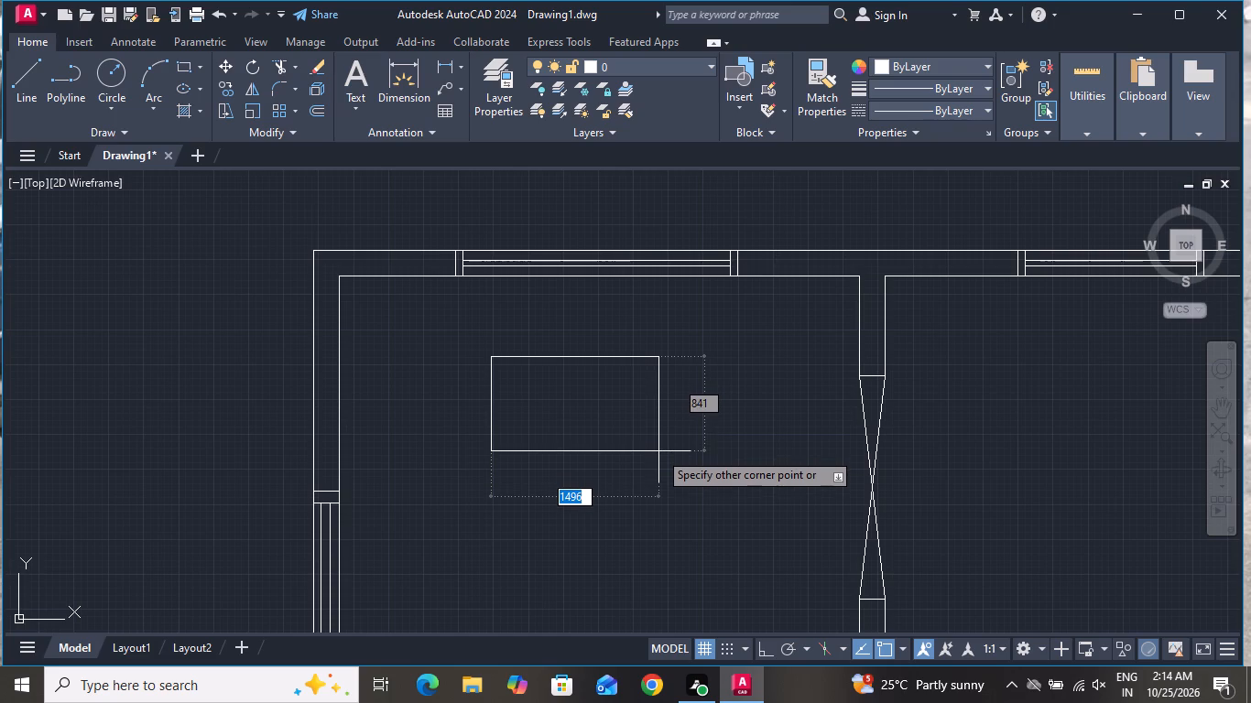
left_click(646, 440)
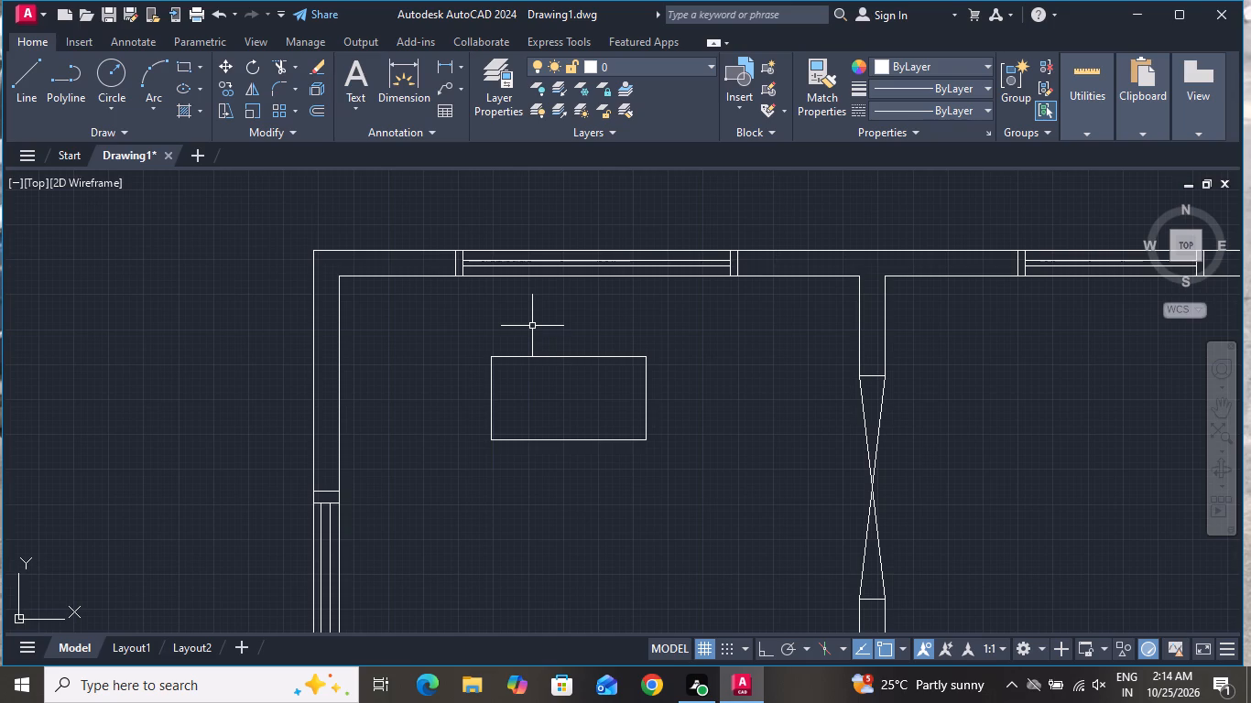
Draw a vertical line splitting the seat rectangle in half, from the midpoint of its top edge to its bottom edge.
left_click(16, 83)
left_click(564, 359)
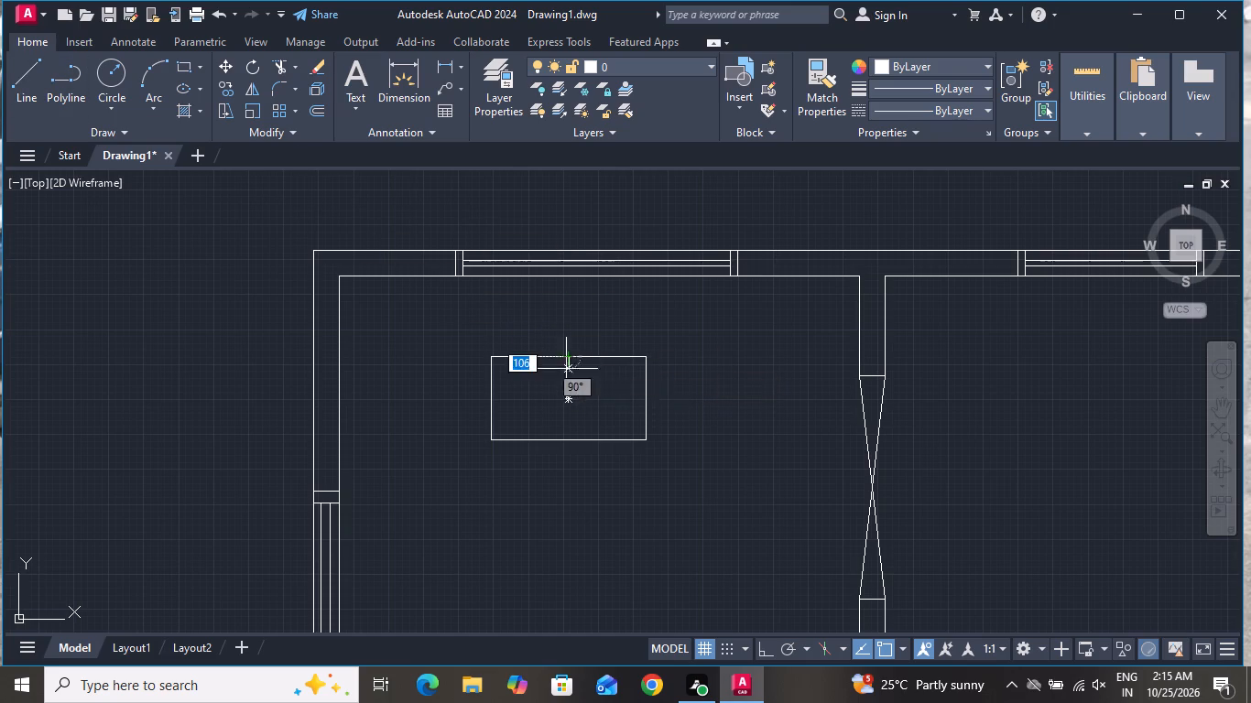
left_click(571, 440)
right_click(571, 440)
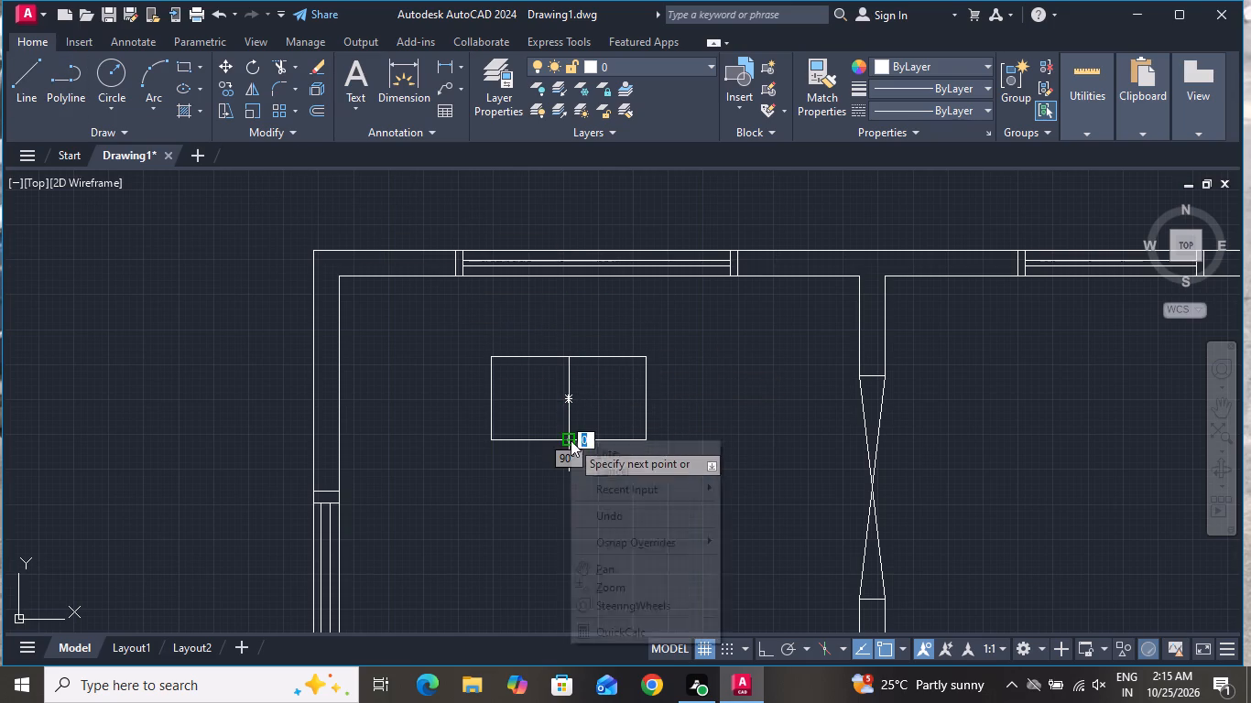
left_click(598, 464)
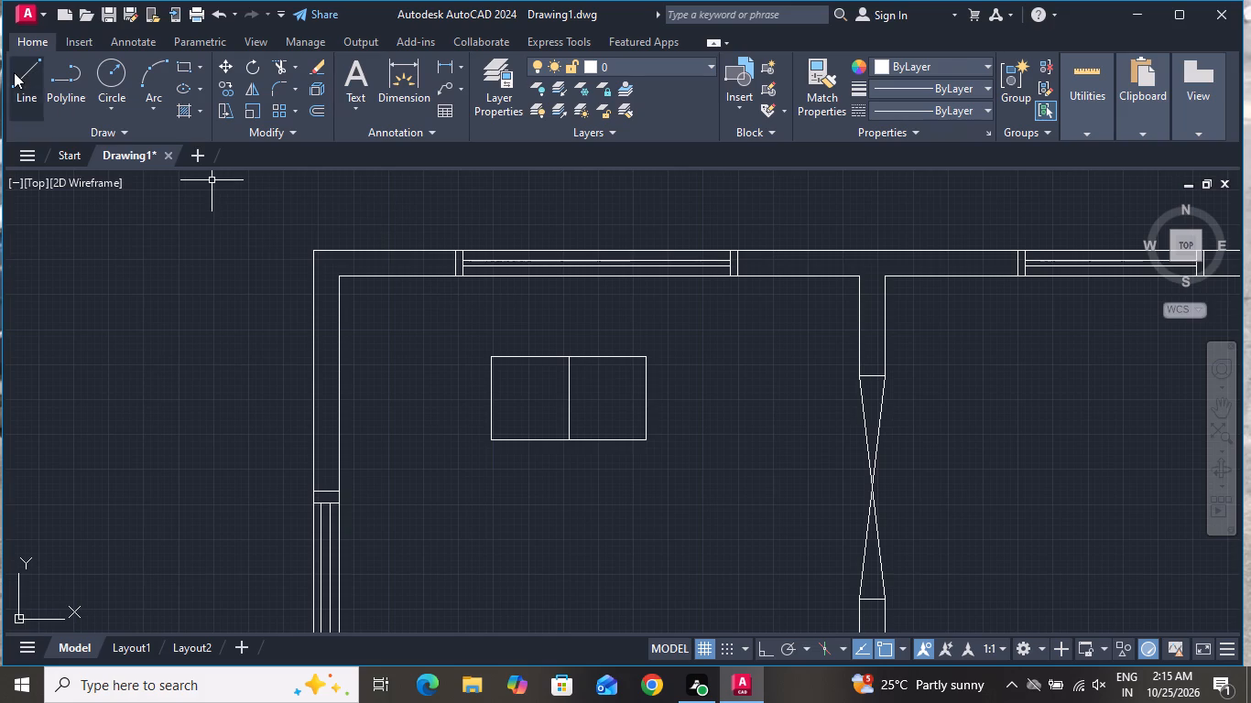
Draw a horizontal line across the full width of the seat rectangle, just below its top edge.
left_click(14, 71)
scroll(518, 384, "up", 1)
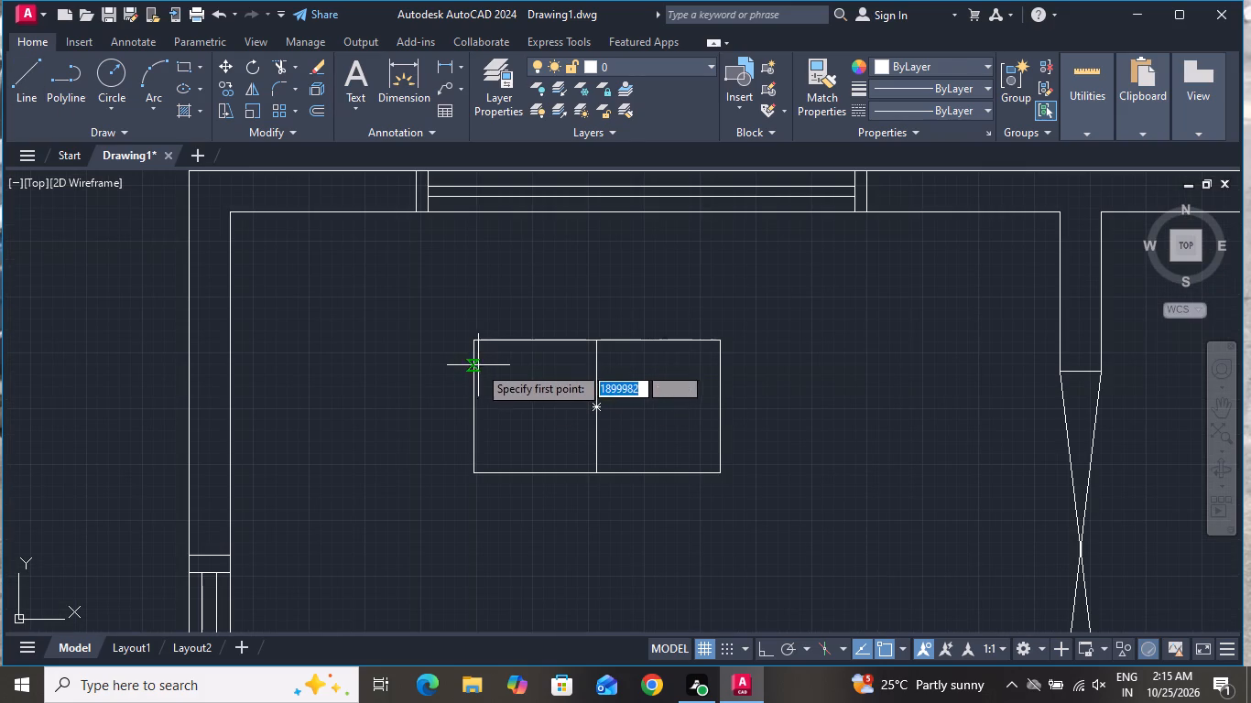
left_click(472, 362)
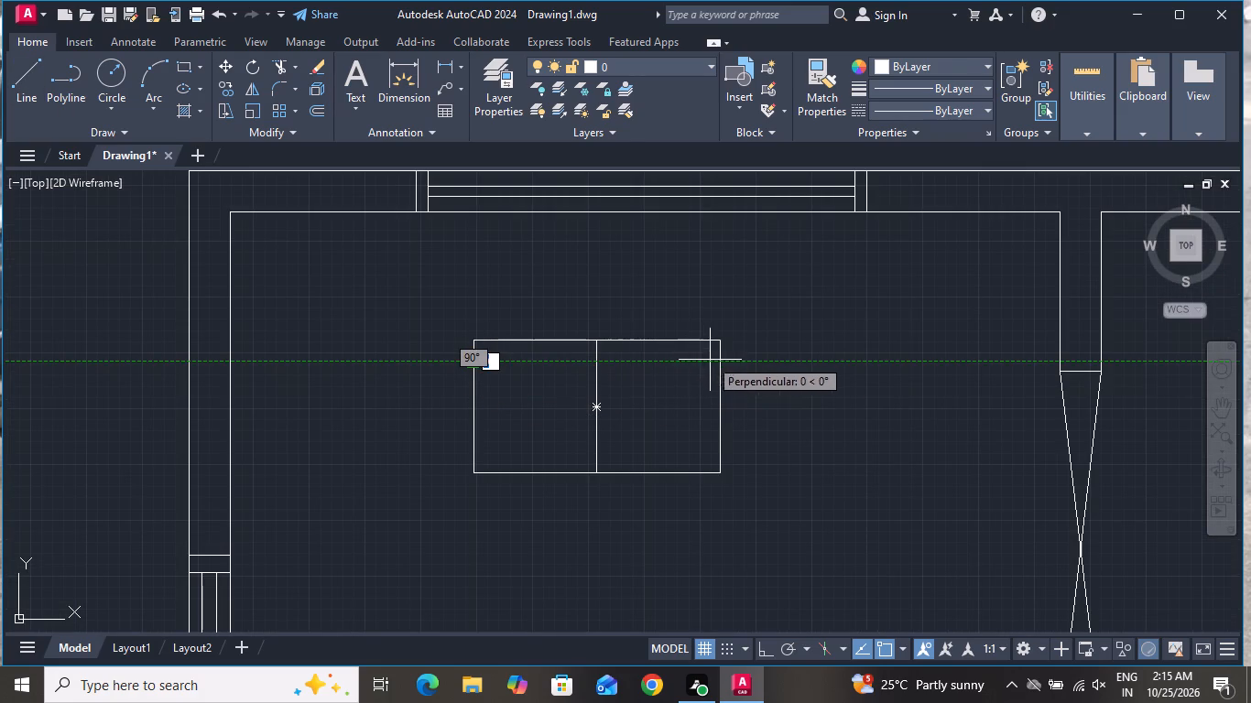
left_click(721, 363)
right_click(721, 363)
left_click(748, 387)
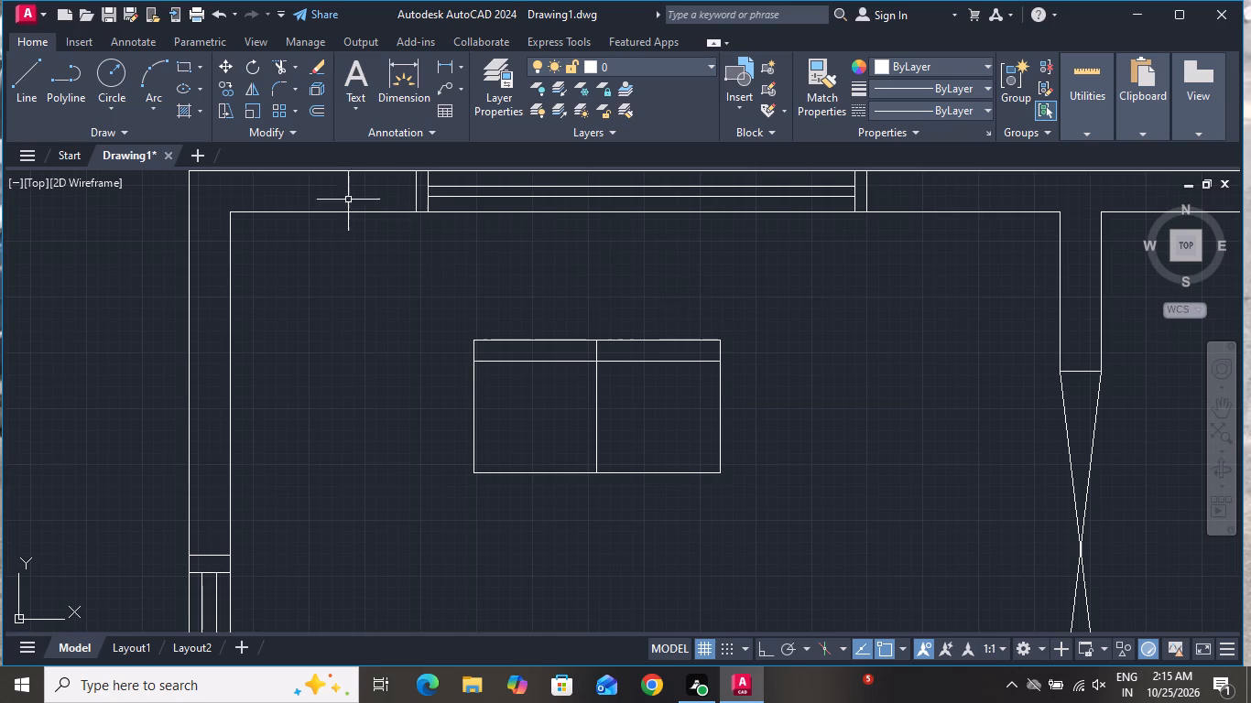
Draw a backrest rectangle about 100 deep directly above the seat, spanning the seat's full width.
left_click(187, 64)
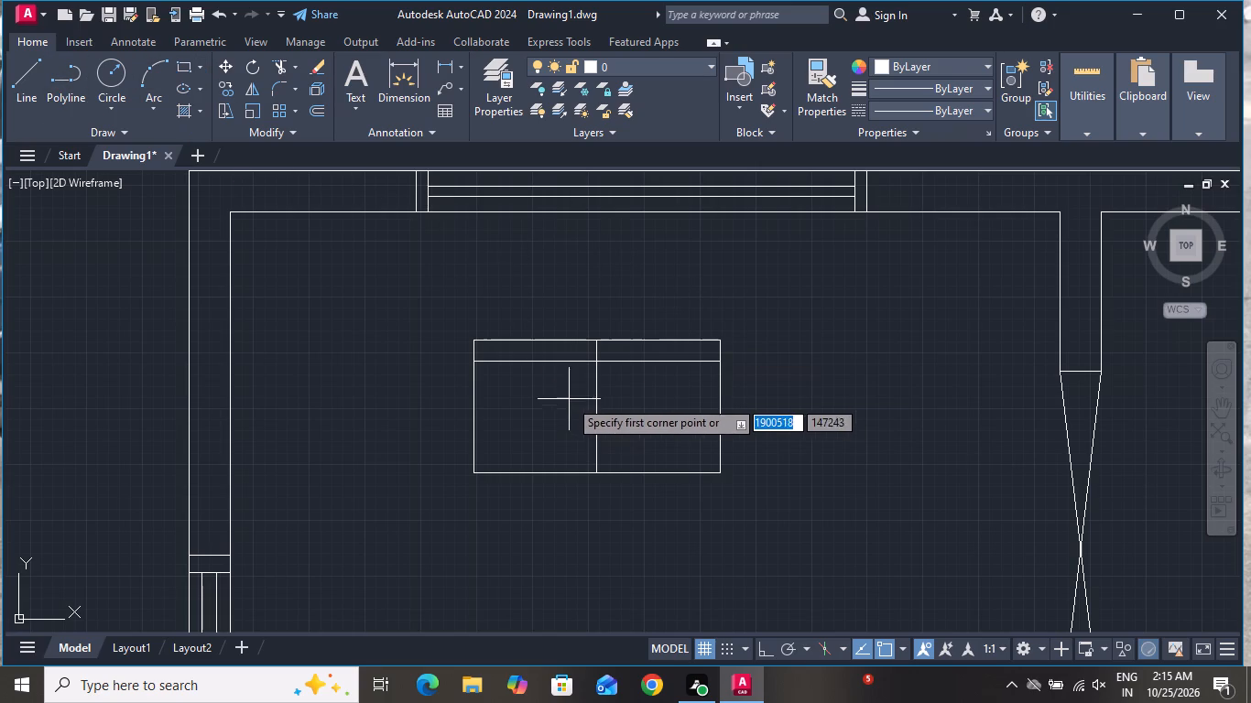
left_click(473, 333)
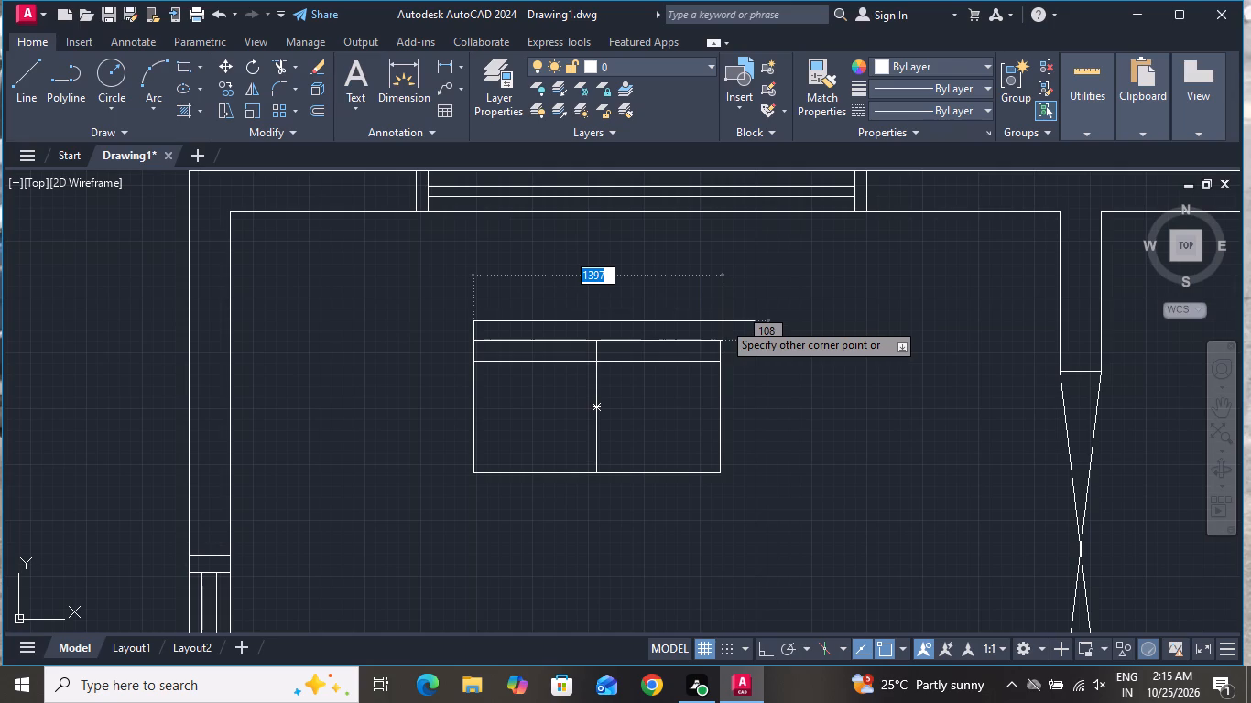
scroll(723, 321, "up", 2)
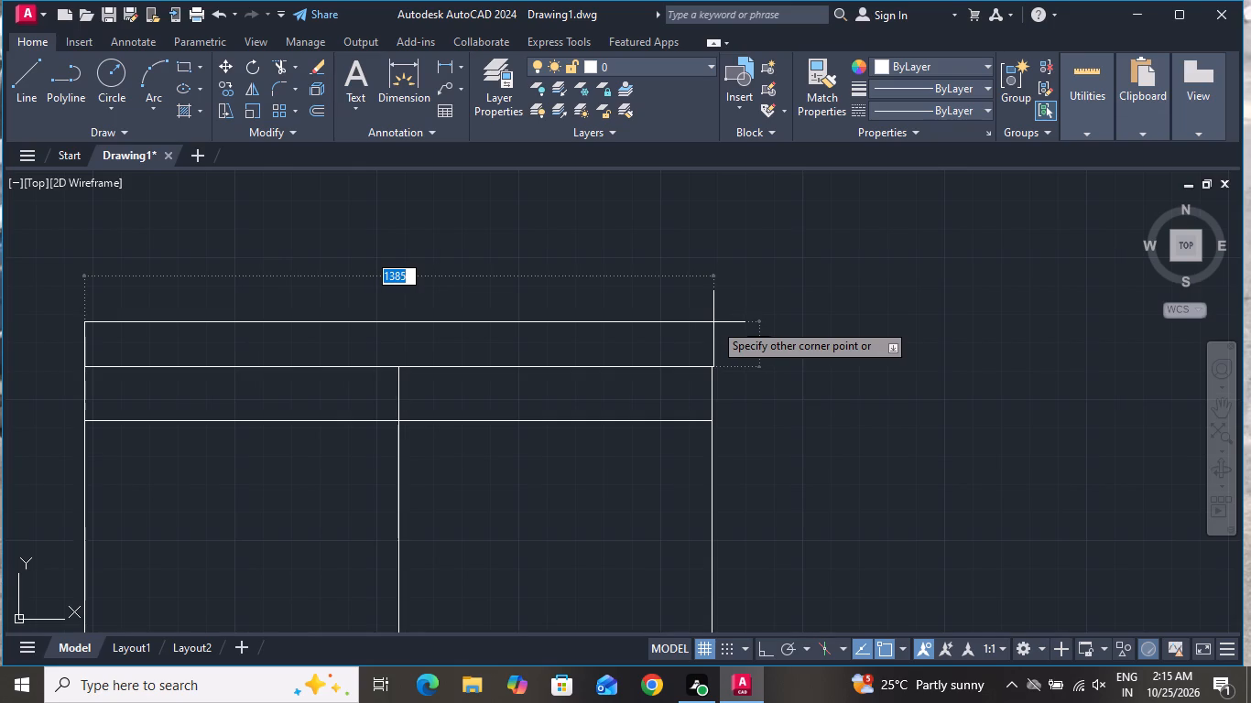
left_click(712, 322)
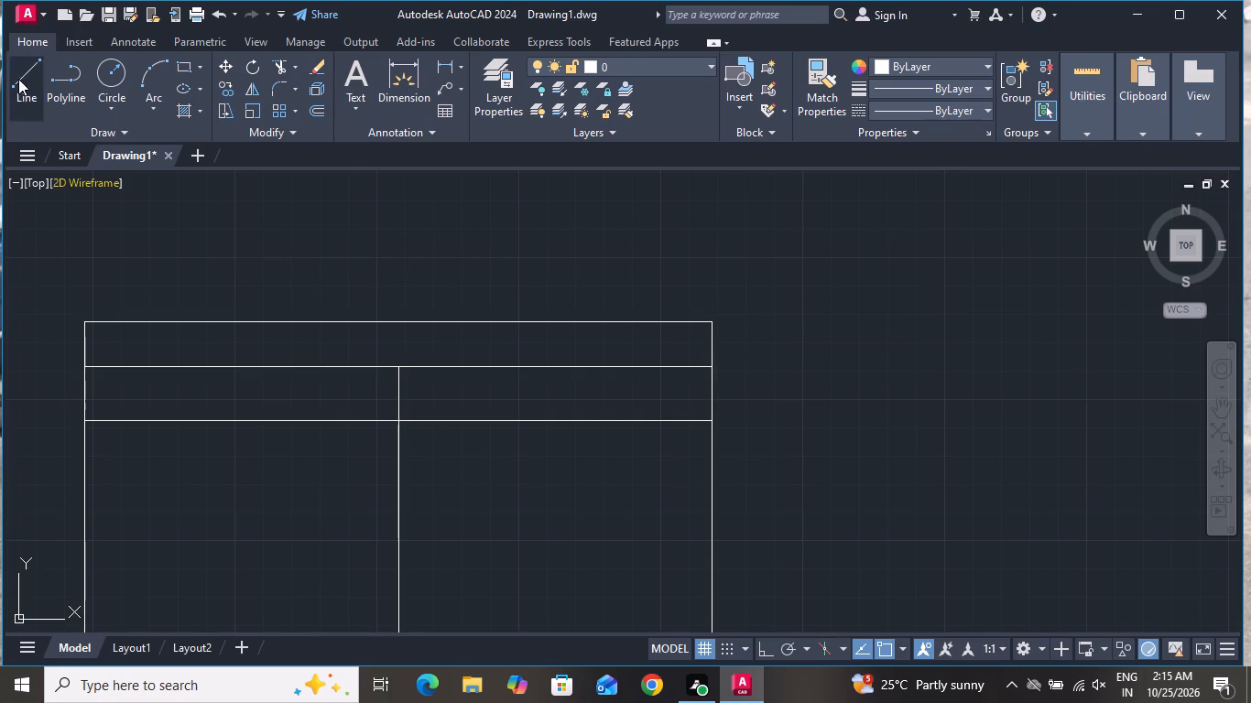
Draw an armrest rectangle about 94 wide and 794 long from the backrest's upper-right corner down along the seat's right edge.
left_click(188, 64)
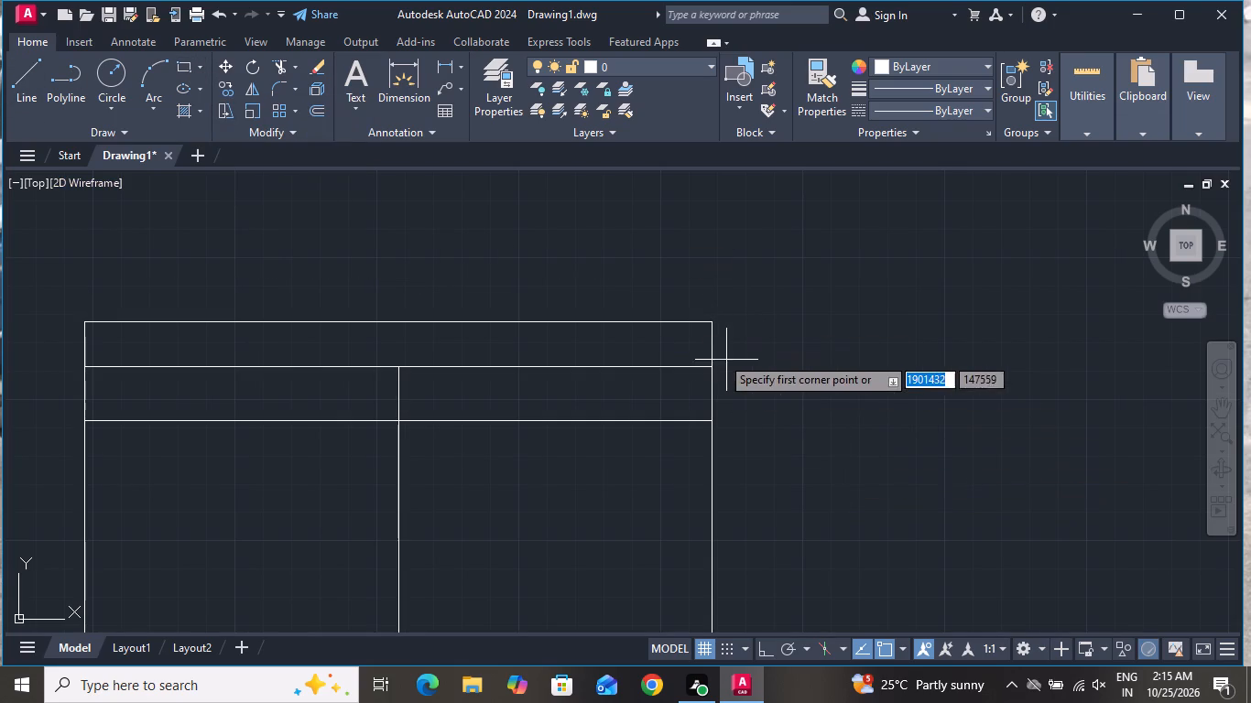
left_click(710, 320)
scroll(824, 481, "down", 3)
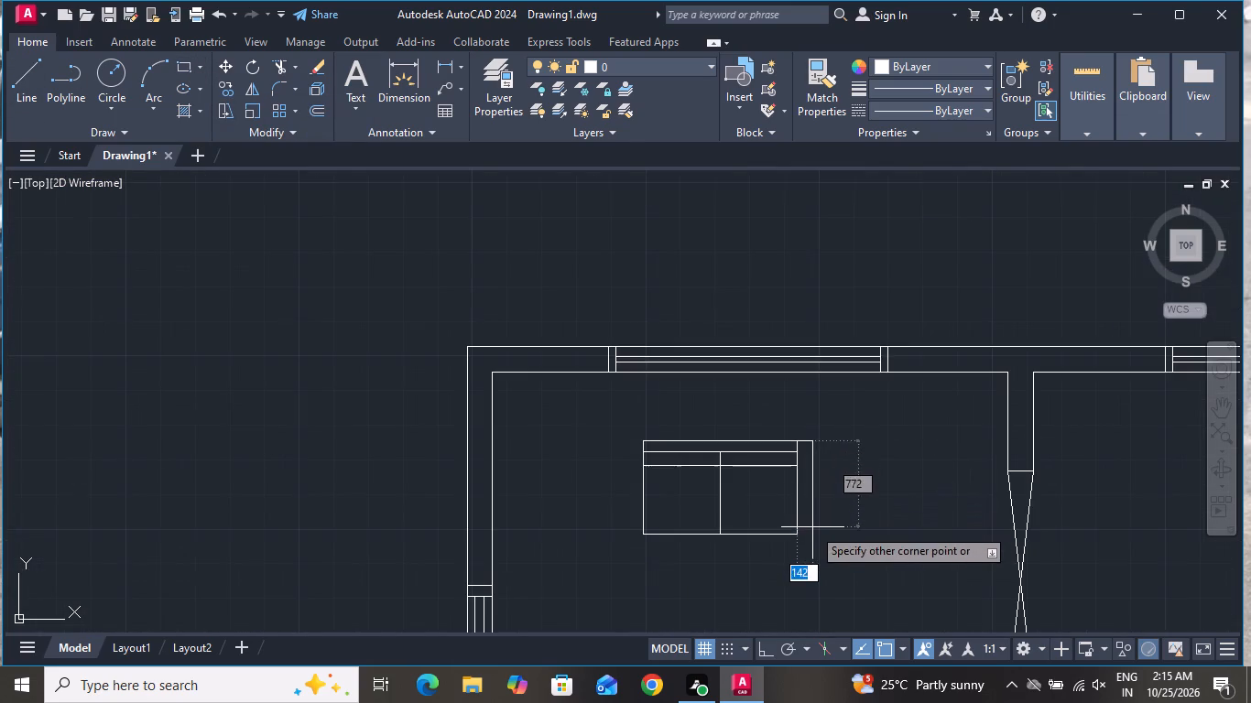
scroll(811, 525, "up", 3)
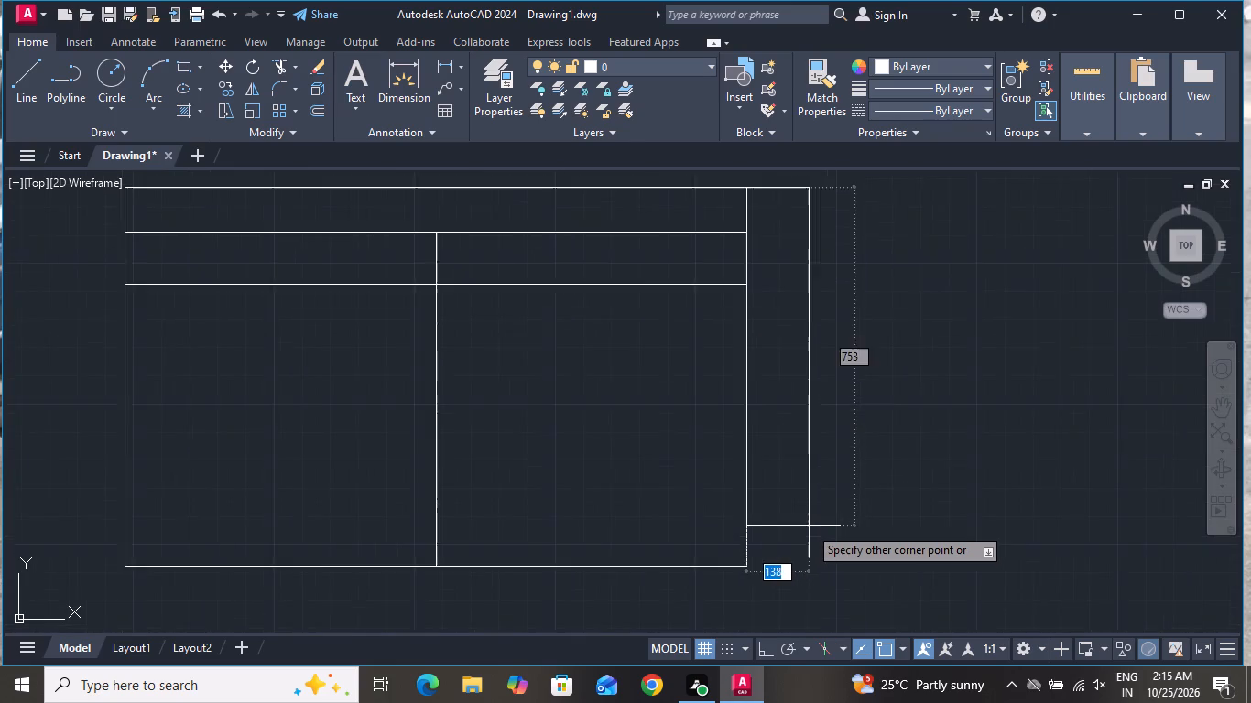
scroll(809, 526, "up", 1)
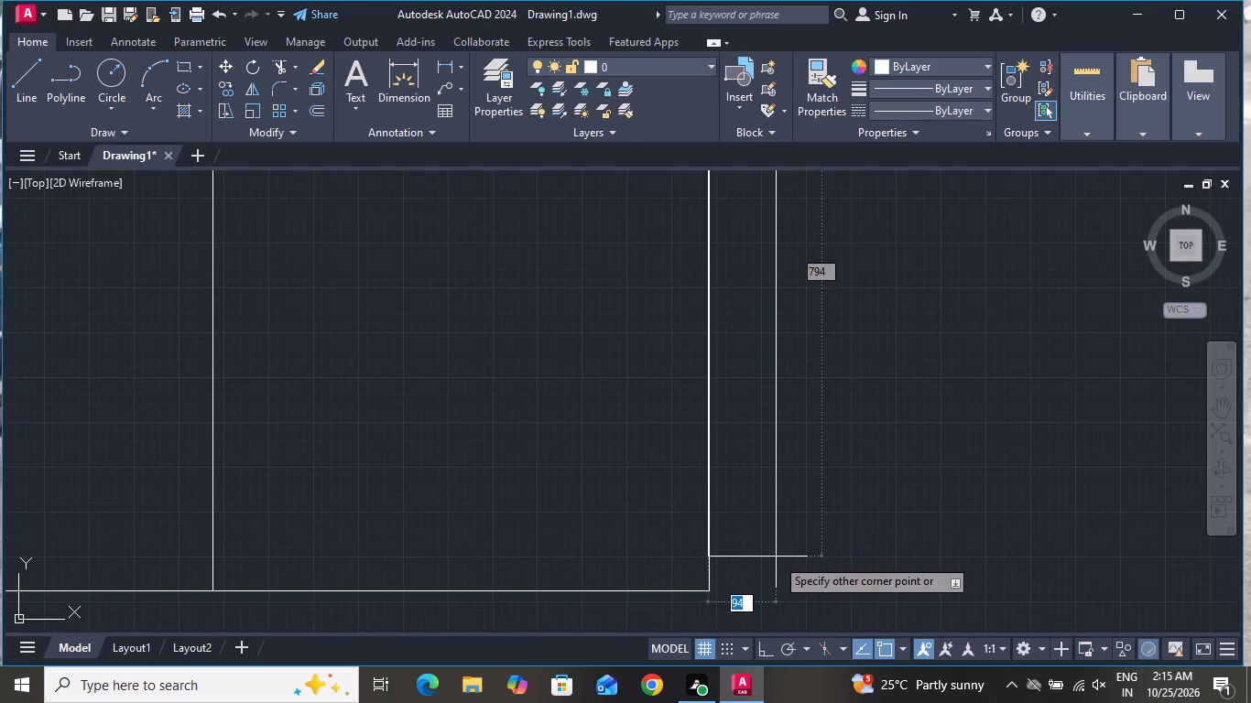
left_click(776, 557)
Copy the right armrest to the sofa's left side, placing its upper-right corner on the backrest's upper-left corner.
scroll(838, 564, "down", 2)
left_click(816, 405)
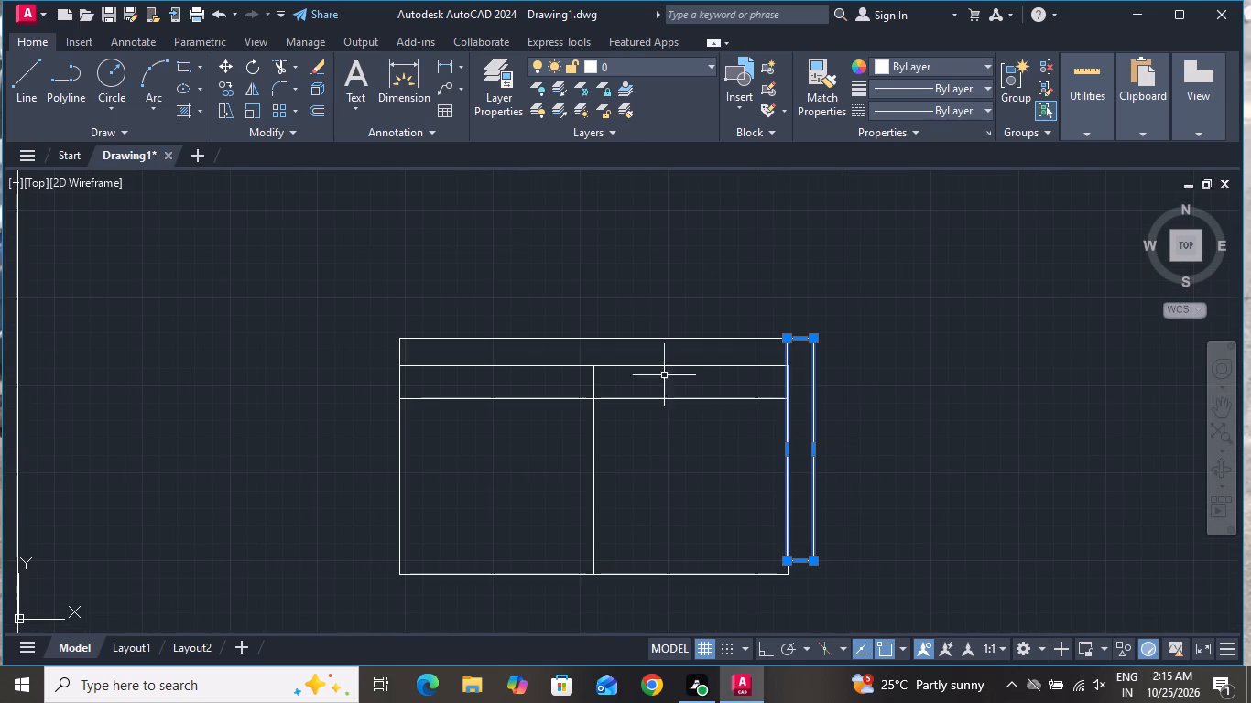
left_click(222, 86)
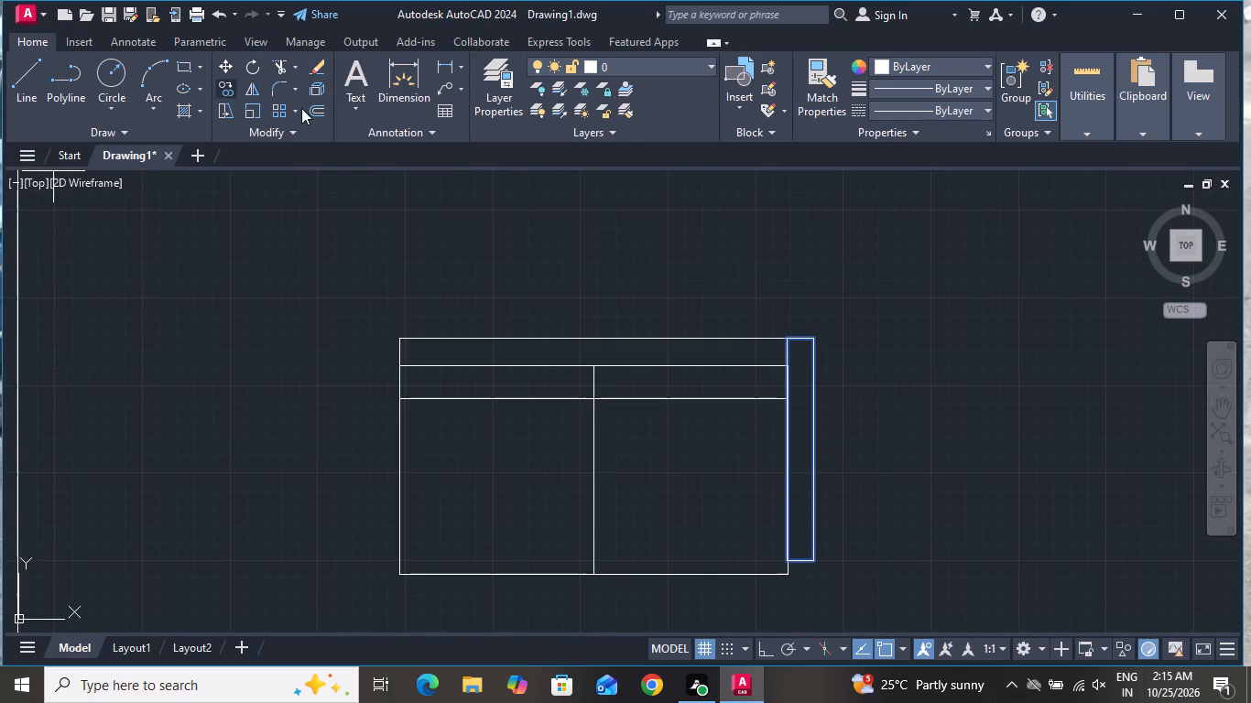
left_click(817, 334)
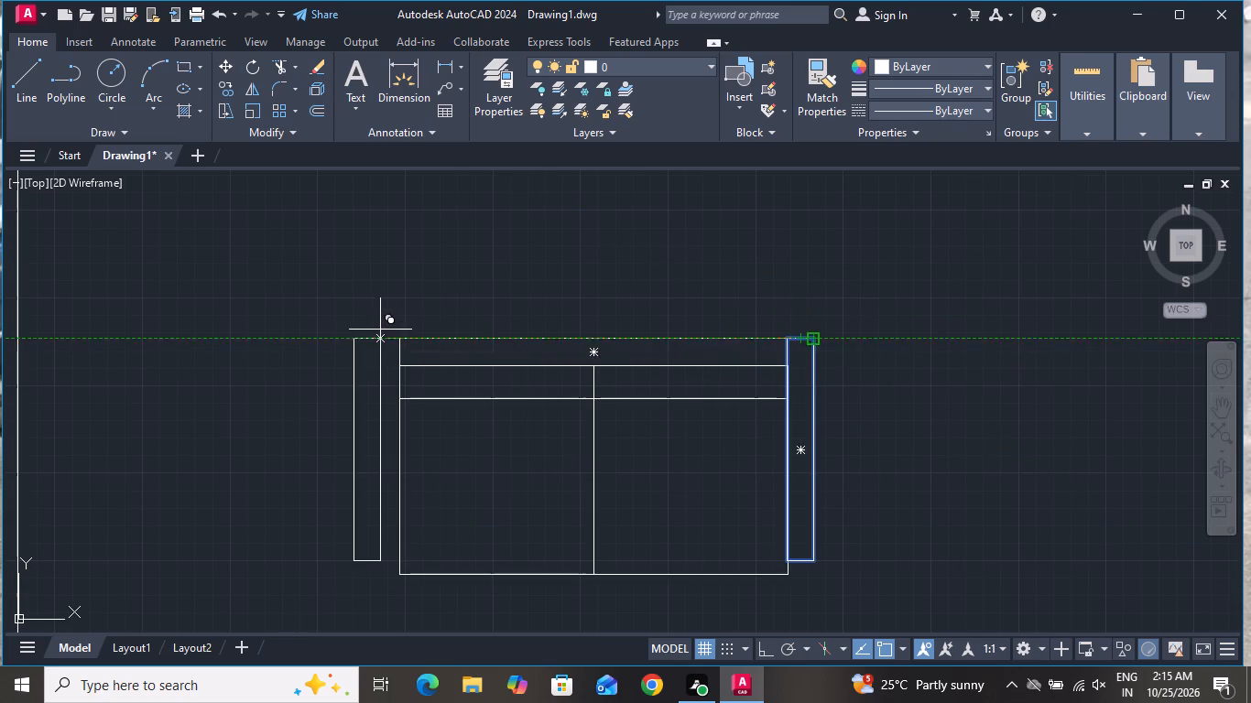
scroll(397, 340, "up", 2)
left_click(399, 335)
scroll(413, 250, "down", 2)
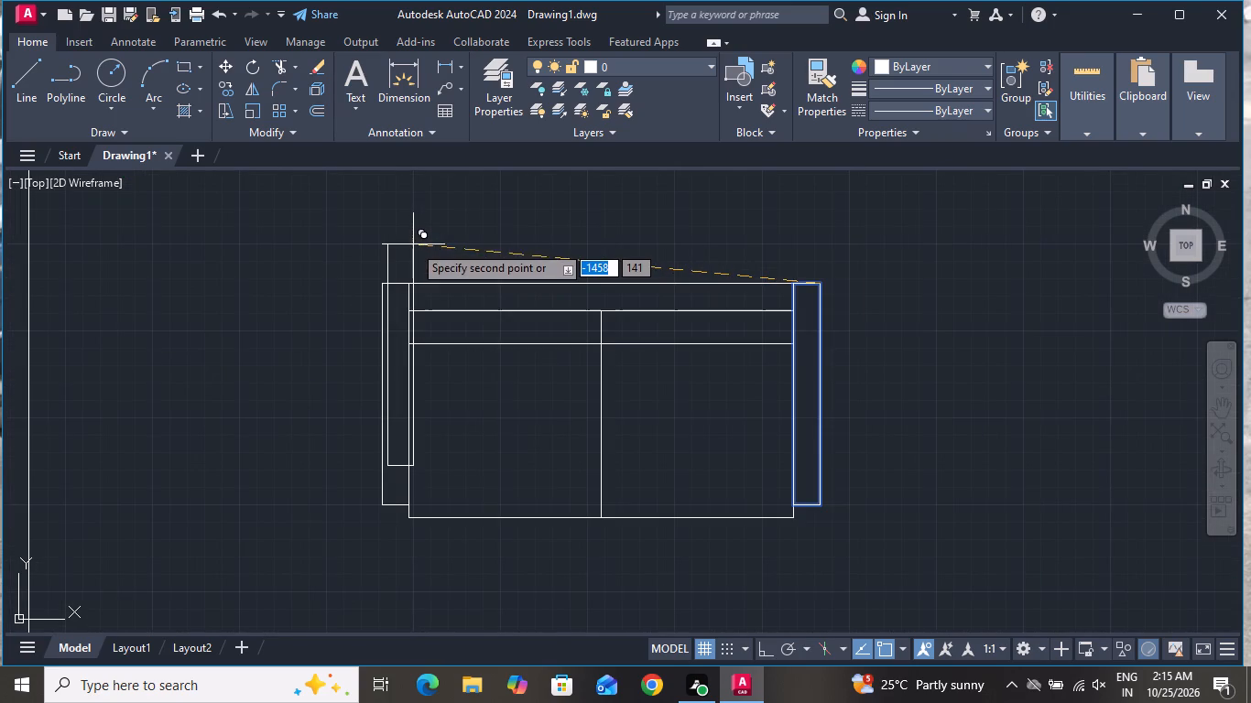
right_click(413, 244)
left_click(451, 269)
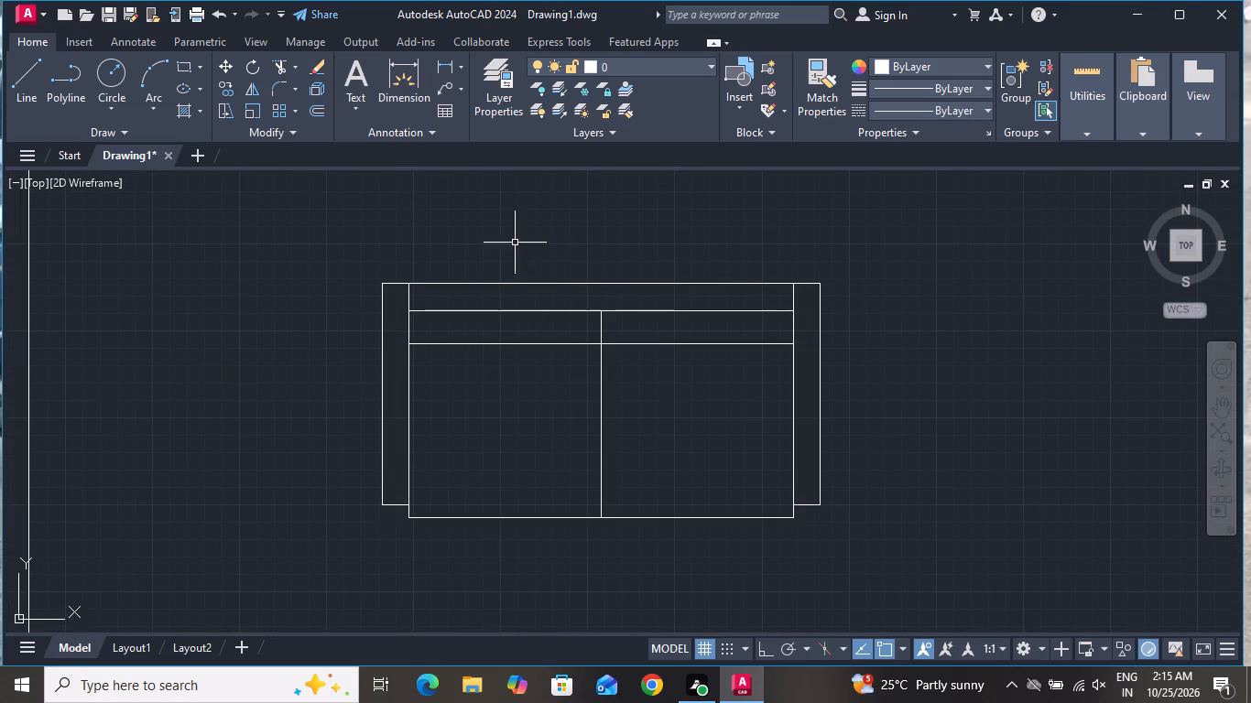
Trim the overlapping vertical lines between the backrest and both armrests so they form one continuous frame.
left_click(279, 64)
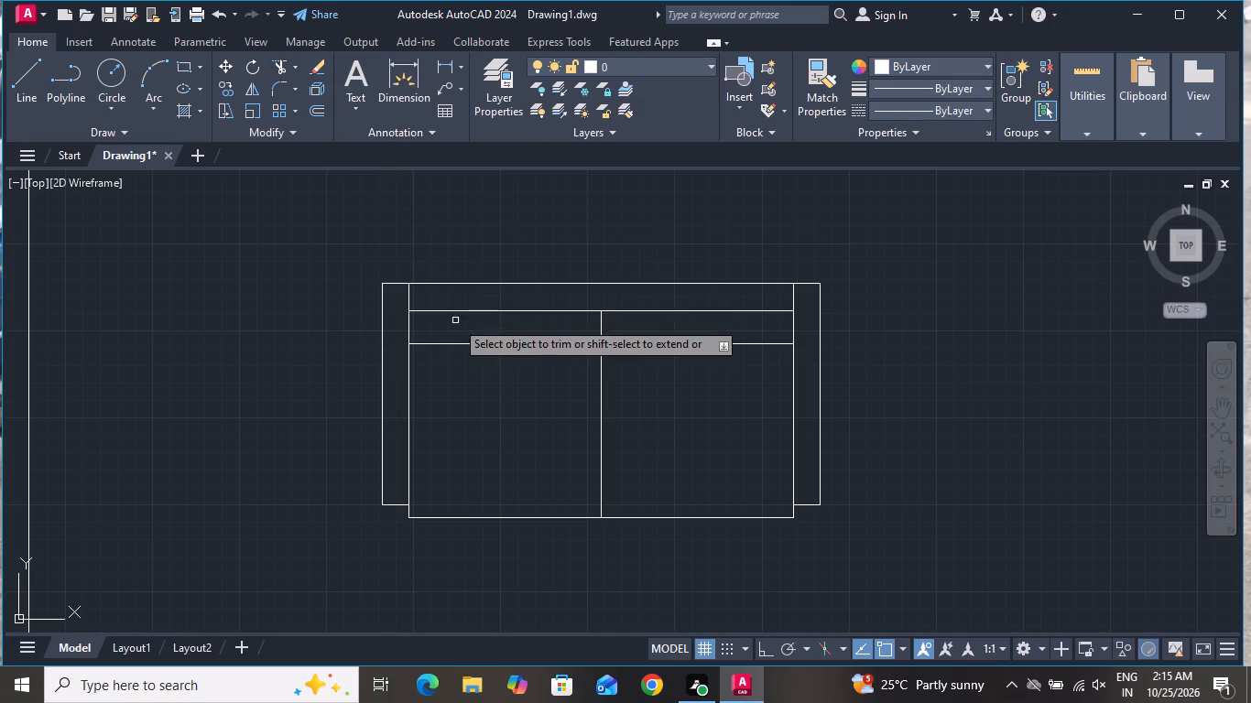
left_click(403, 290)
left_click(416, 298)
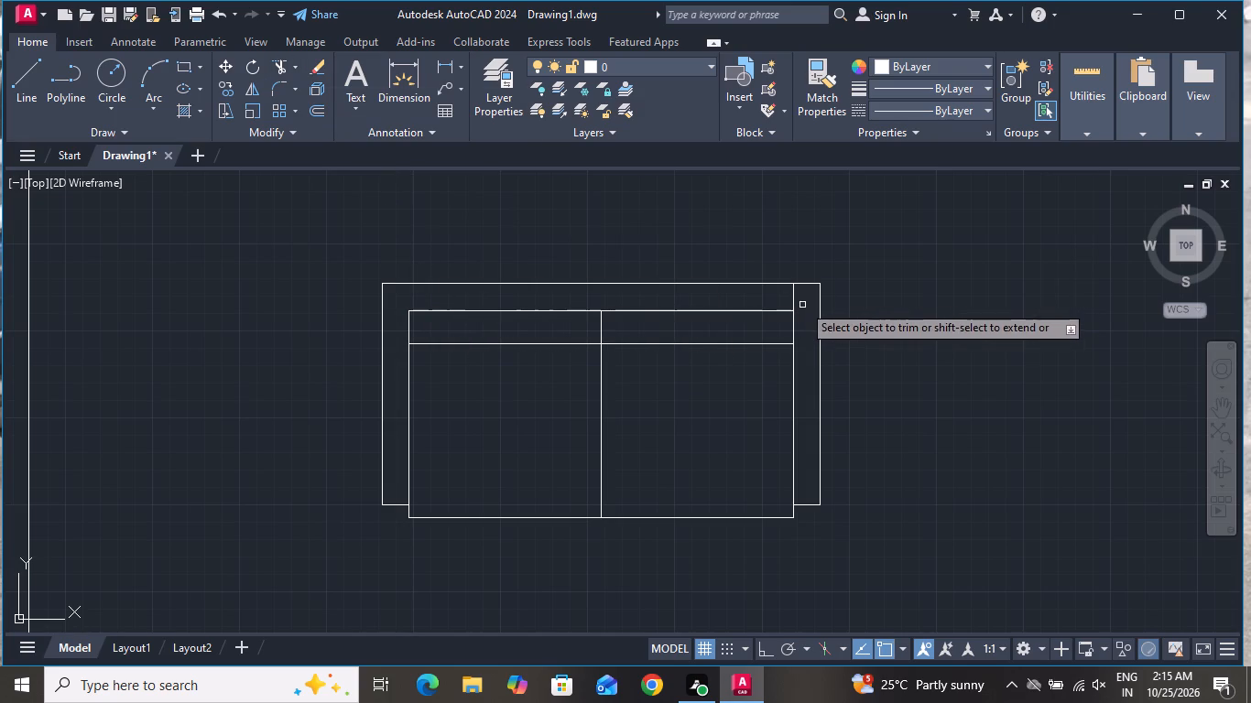
left_click(802, 299)
left_click(776, 294)
scroll(877, 274, "down", 2)
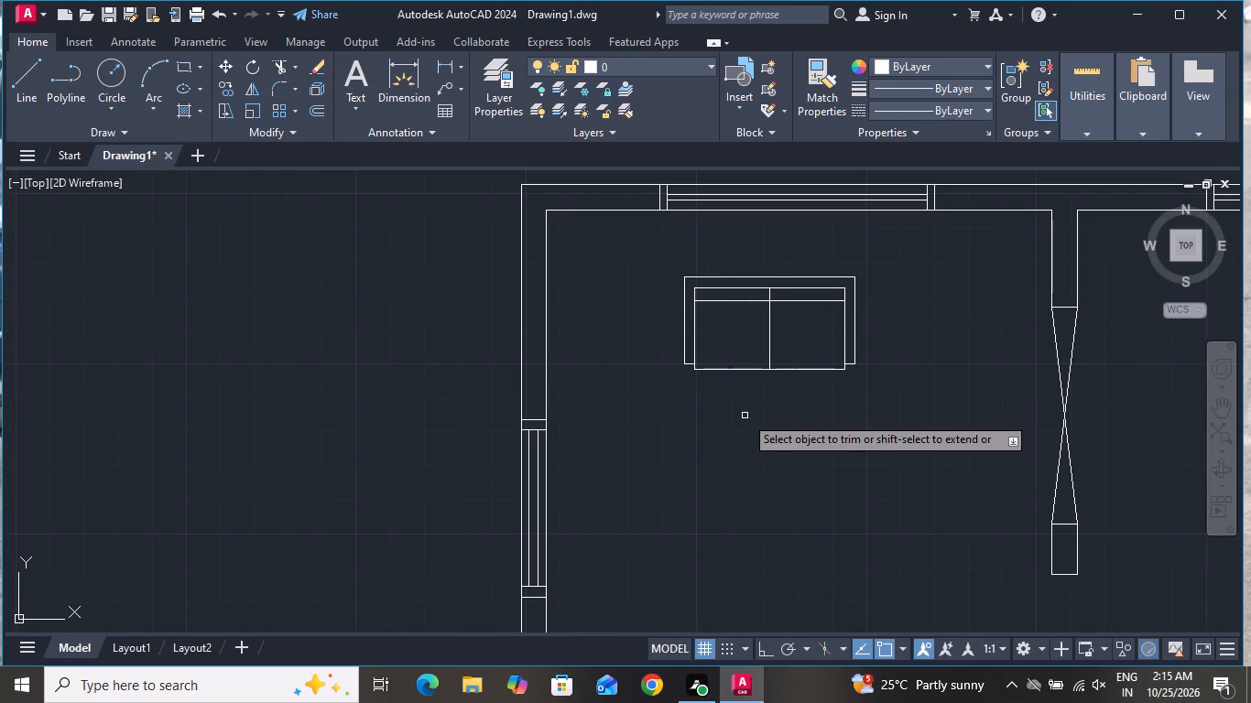
right_click(745, 415)
left_click(783, 446)
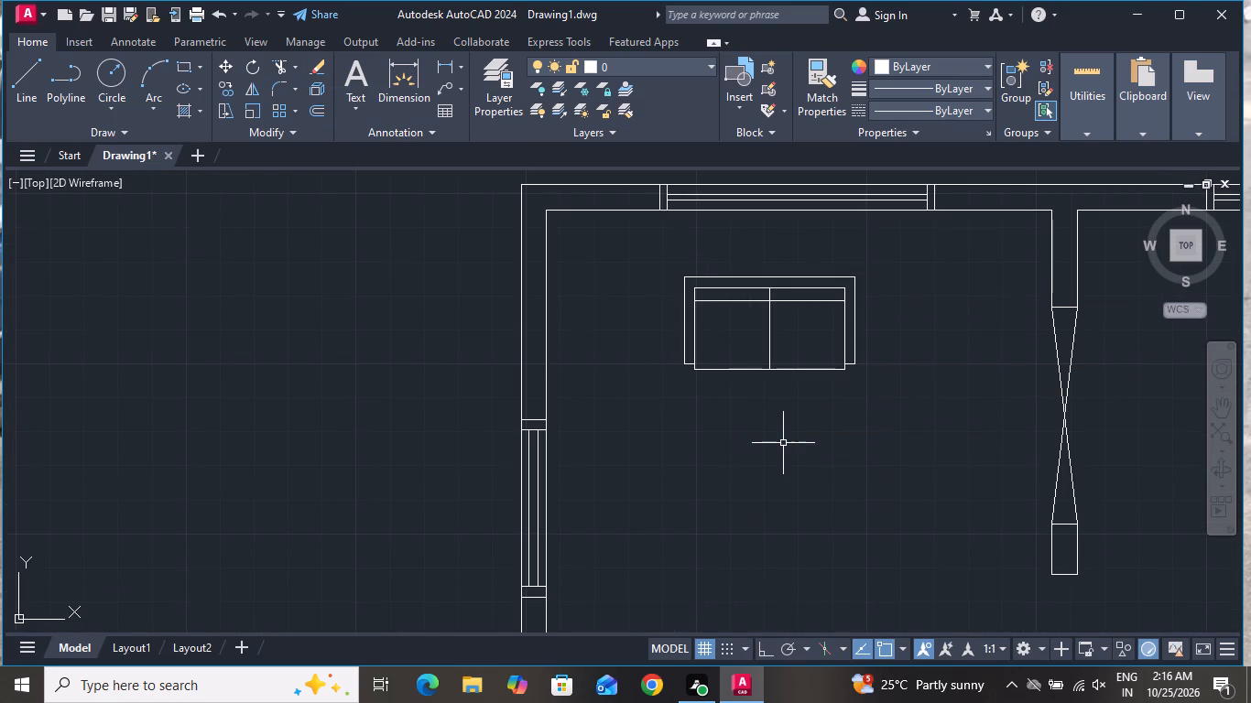
Draw an upright sofa seat rectangle about 750 wide and 2100 long beside the upper-left room's left-wall window.
left_click(184, 58)
scroll(506, 301, "down", 1)
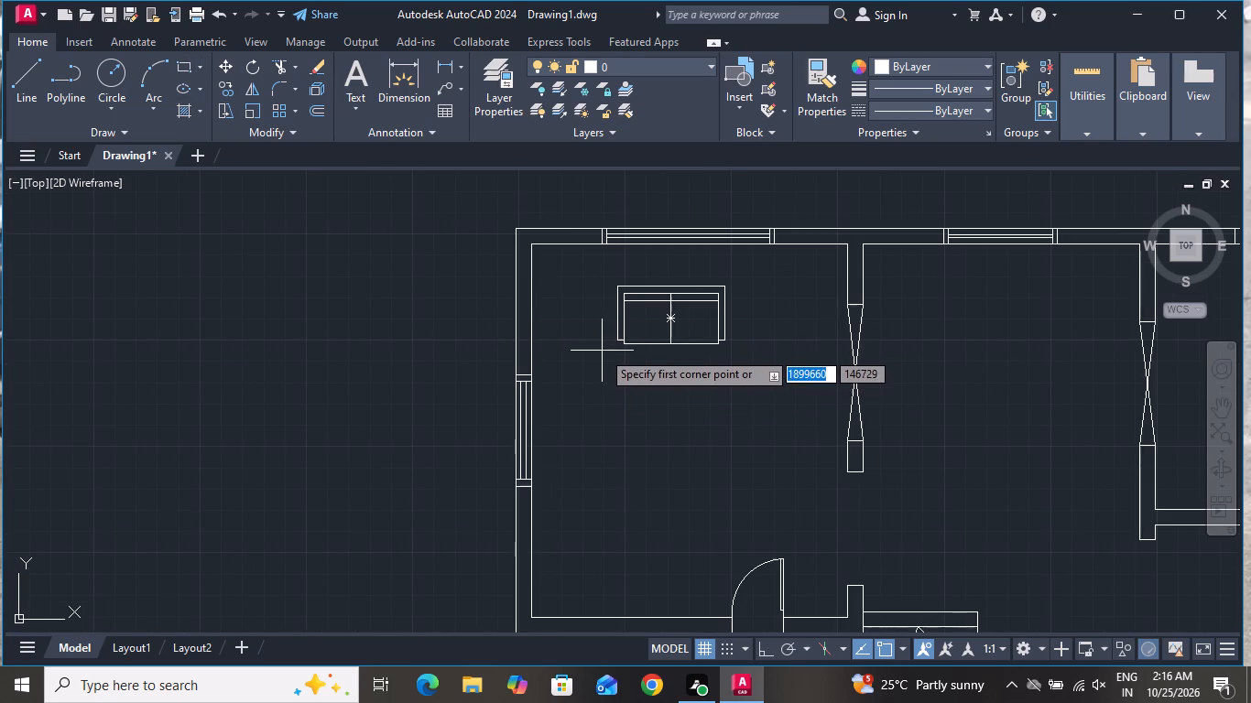
left_click(602, 351)
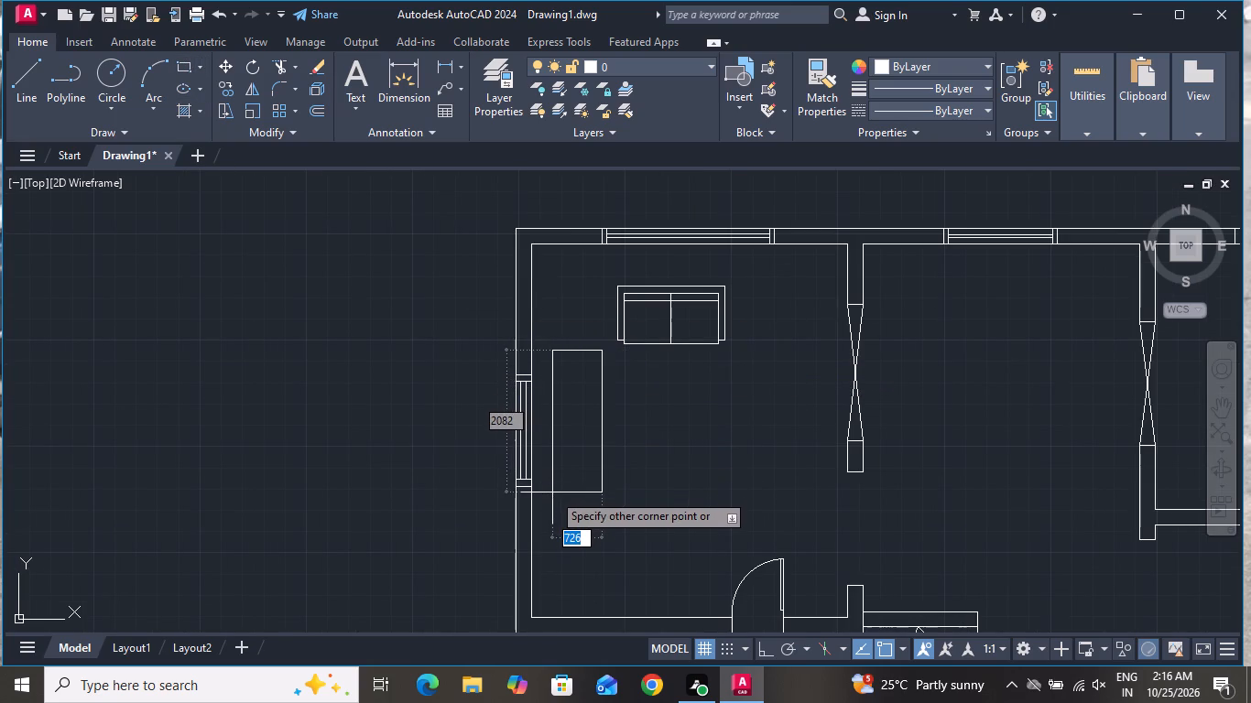
left_click(550, 496)
Draw a horizontal dividing line across the upright seat rectangle, about one third of the way down from its top.
left_click(32, 63)
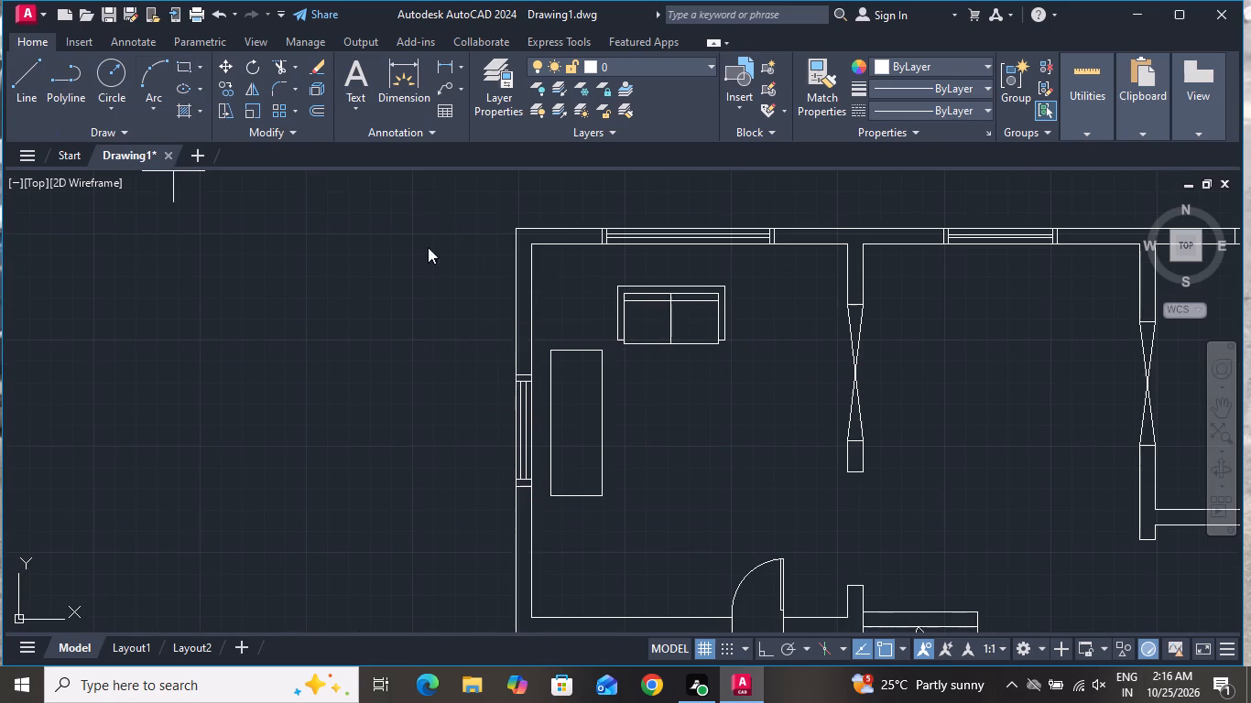
scroll(589, 391, "up", 1)
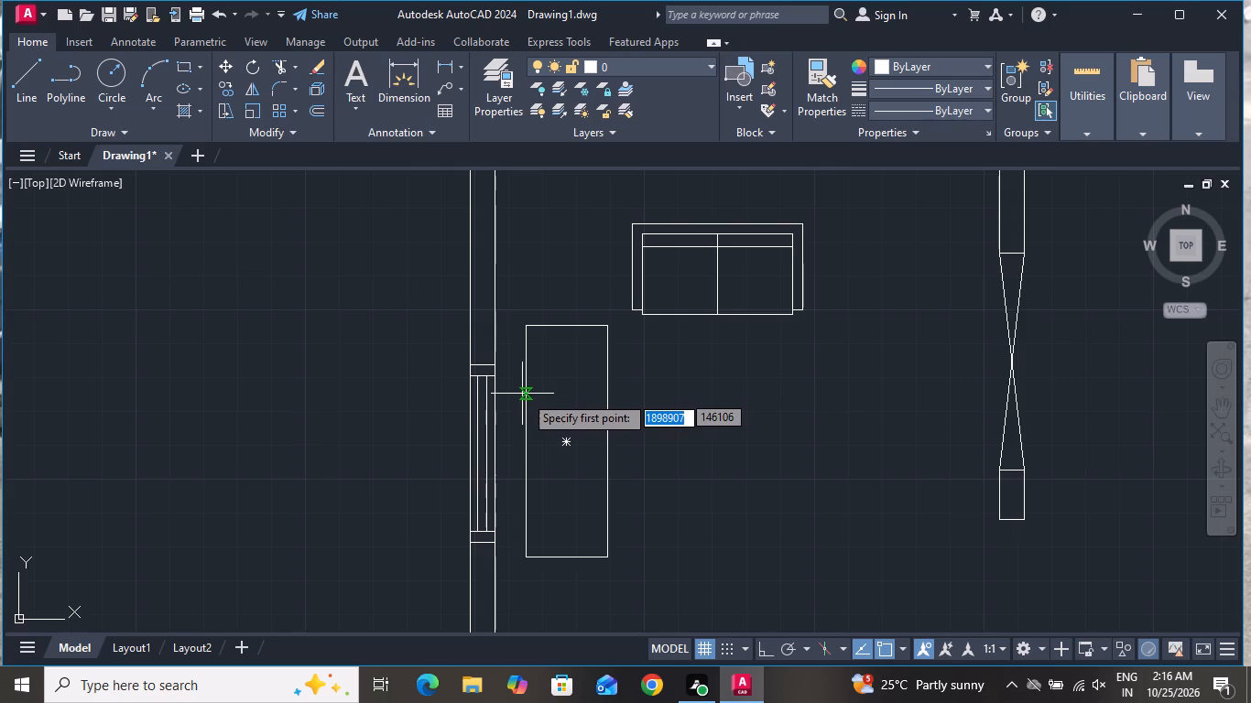
left_click(525, 395)
left_click(610, 395)
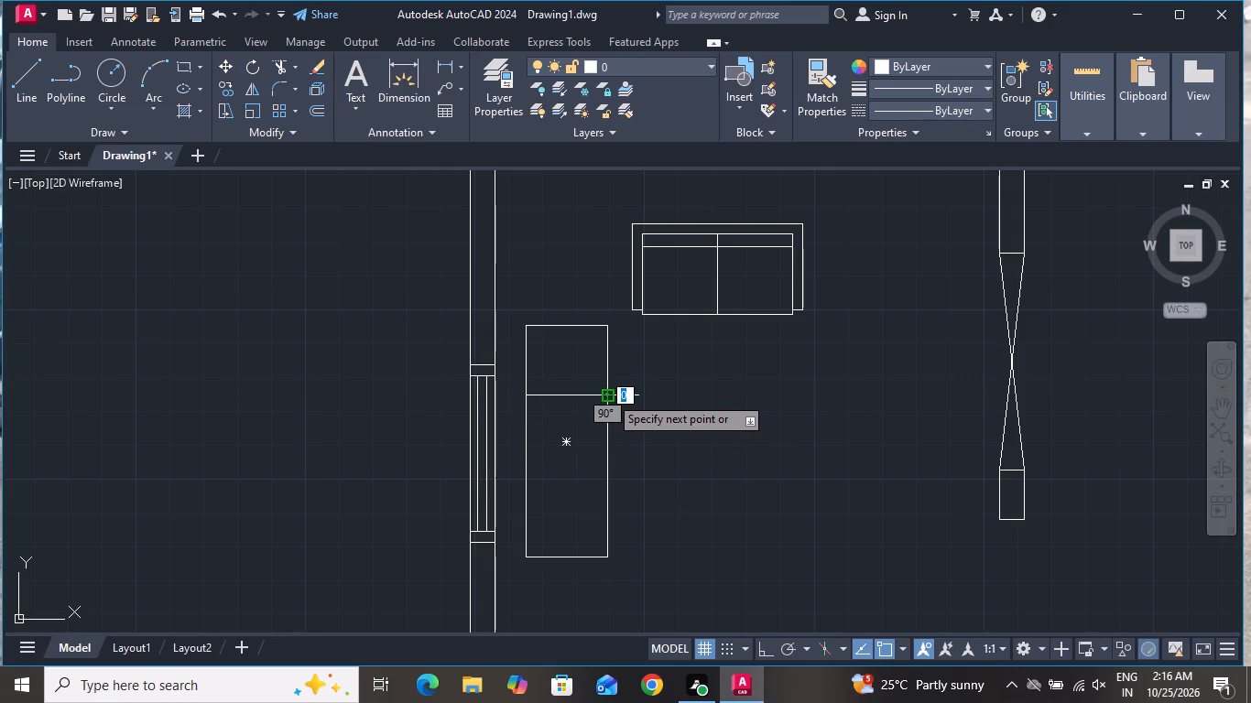
right_click(607, 395)
left_click(641, 420)
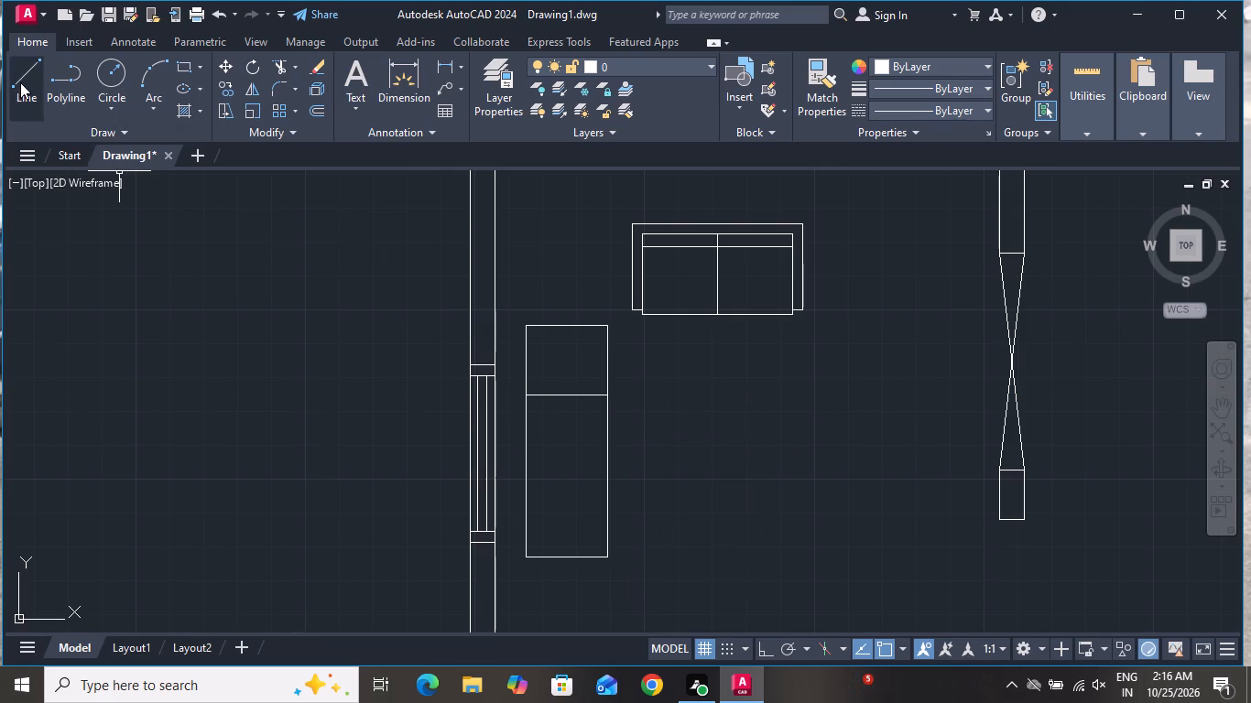
Draw a second horizontal dividing line across the upright seat rectangle, about two thirds of the way down from its top.
left_click(20, 74)
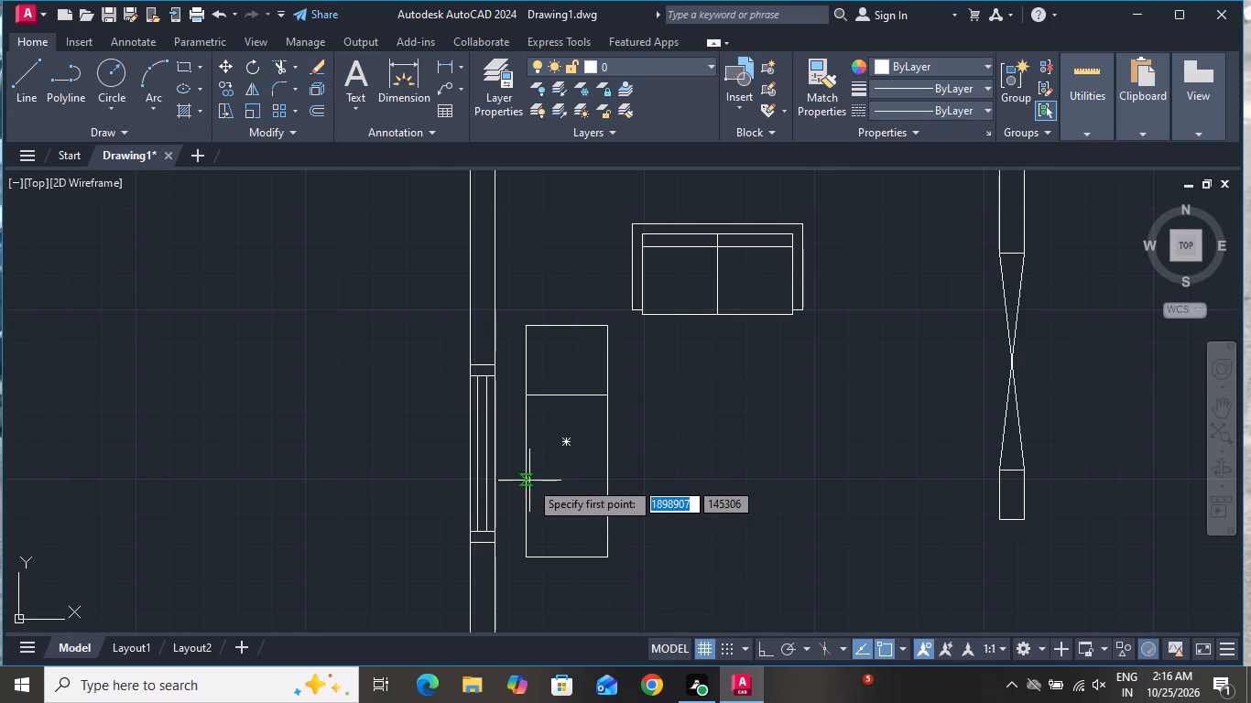
left_click(529, 480)
left_click(611, 476)
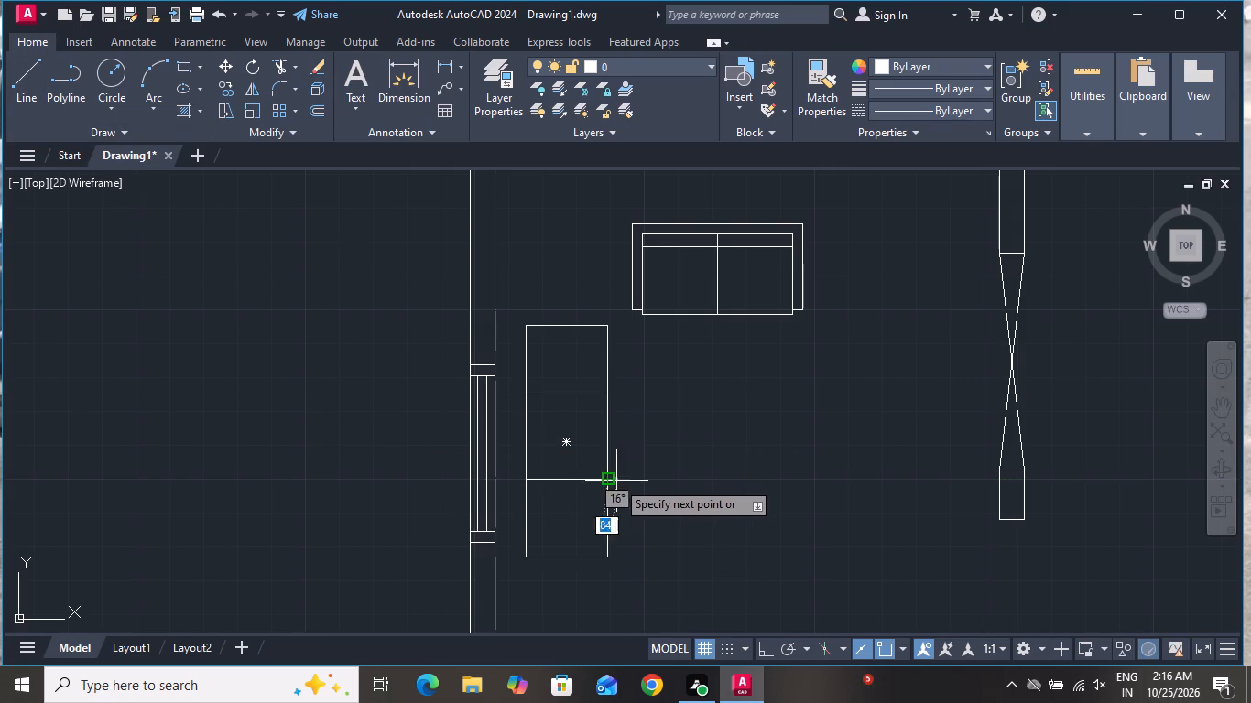
right_click(616, 481)
left_click(670, 308)
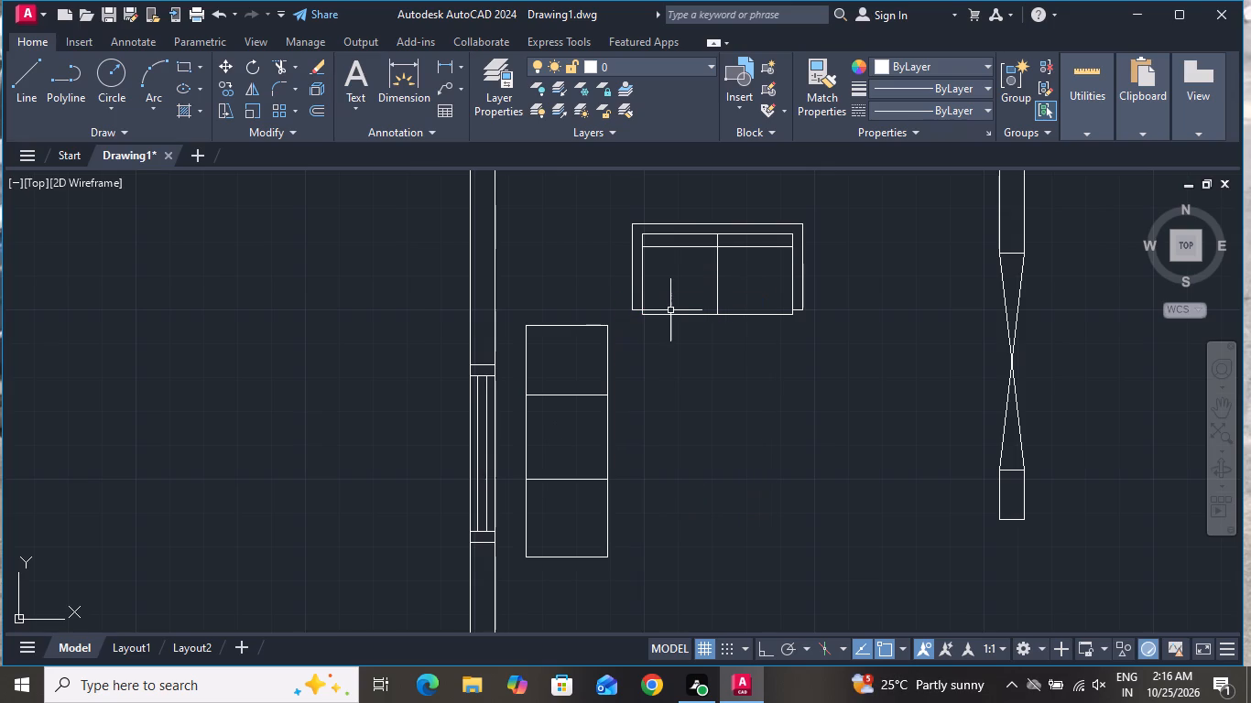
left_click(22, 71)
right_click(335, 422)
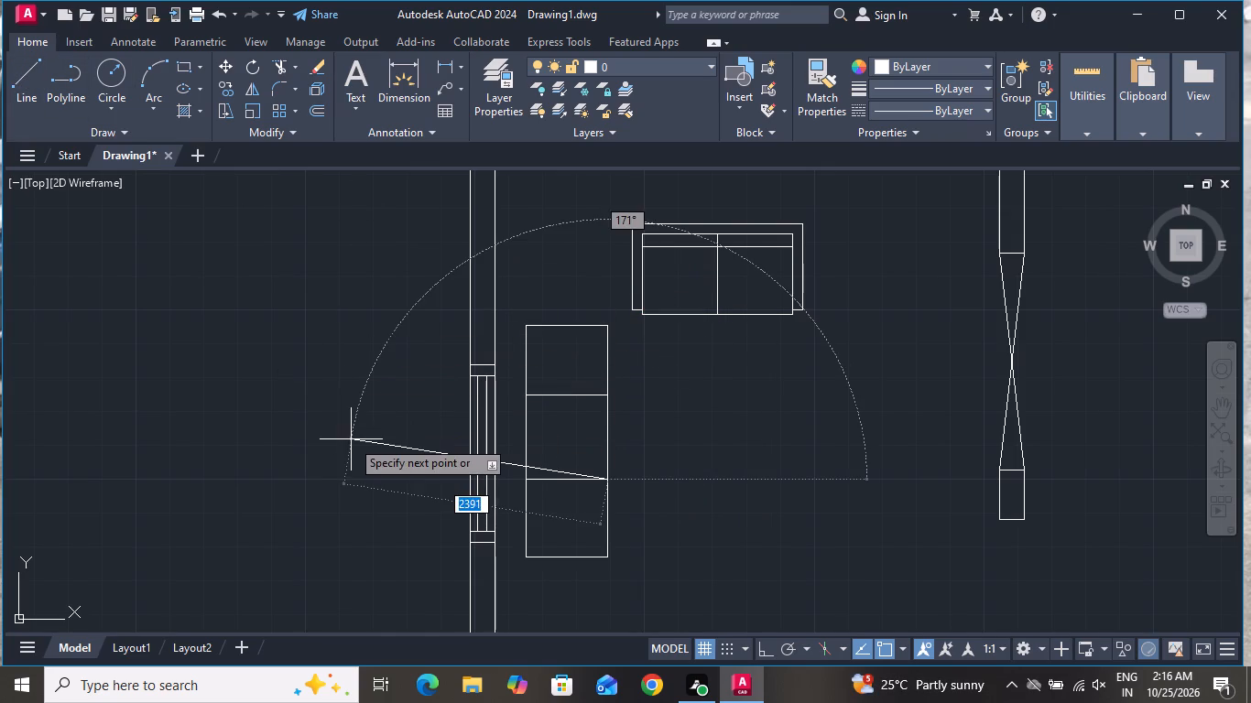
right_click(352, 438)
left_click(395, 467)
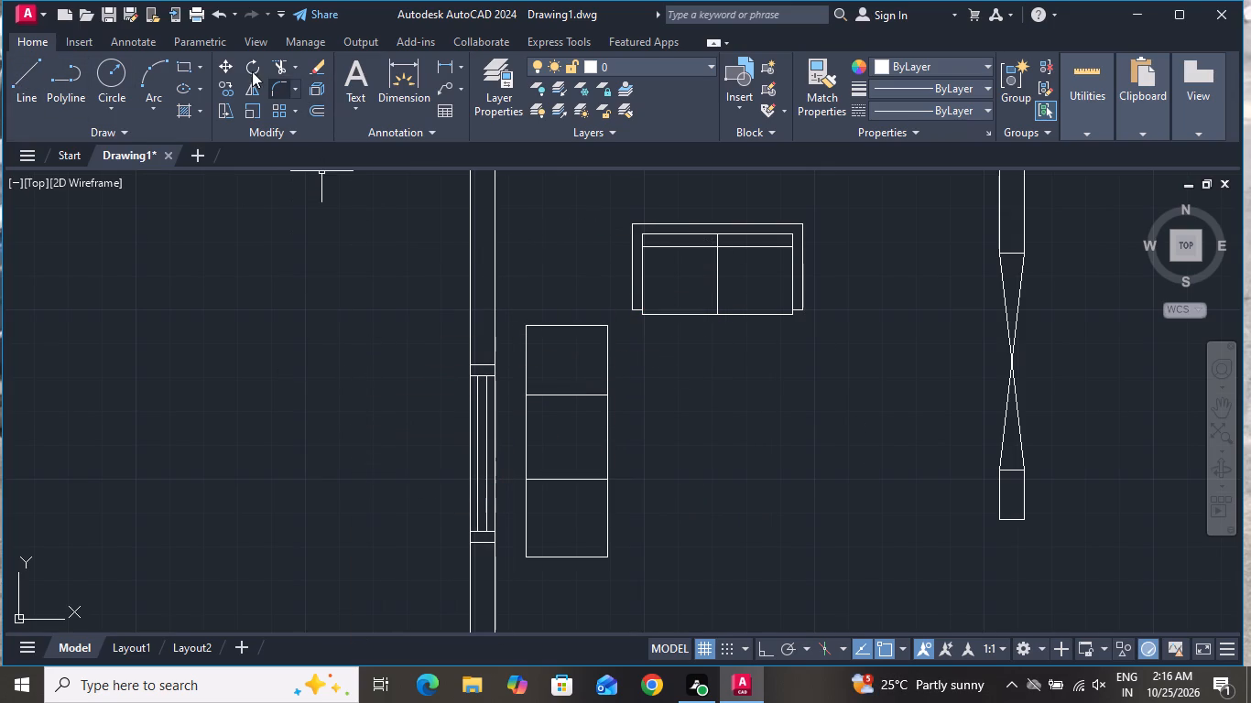
Draw a narrow backrest rectangle about 117 wide and 2134 long along the upright seat's left edge, starting from its upper-left corner.
left_click(188, 64)
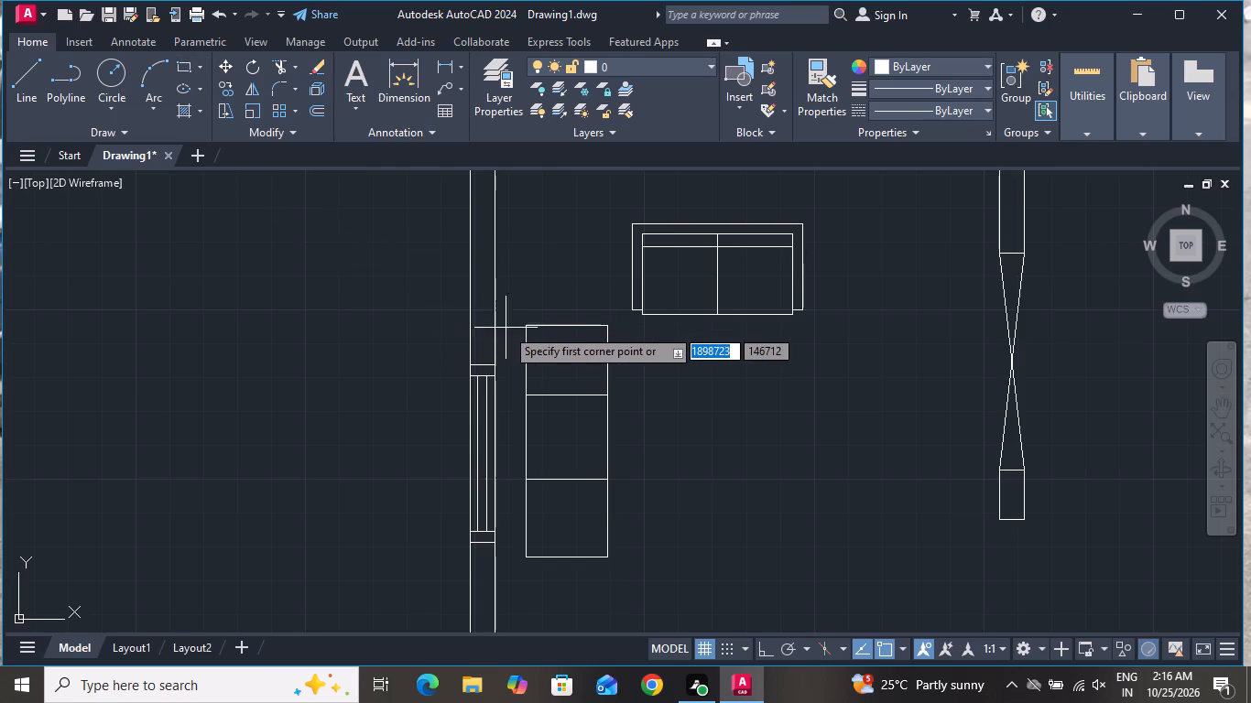
left_click(525, 319)
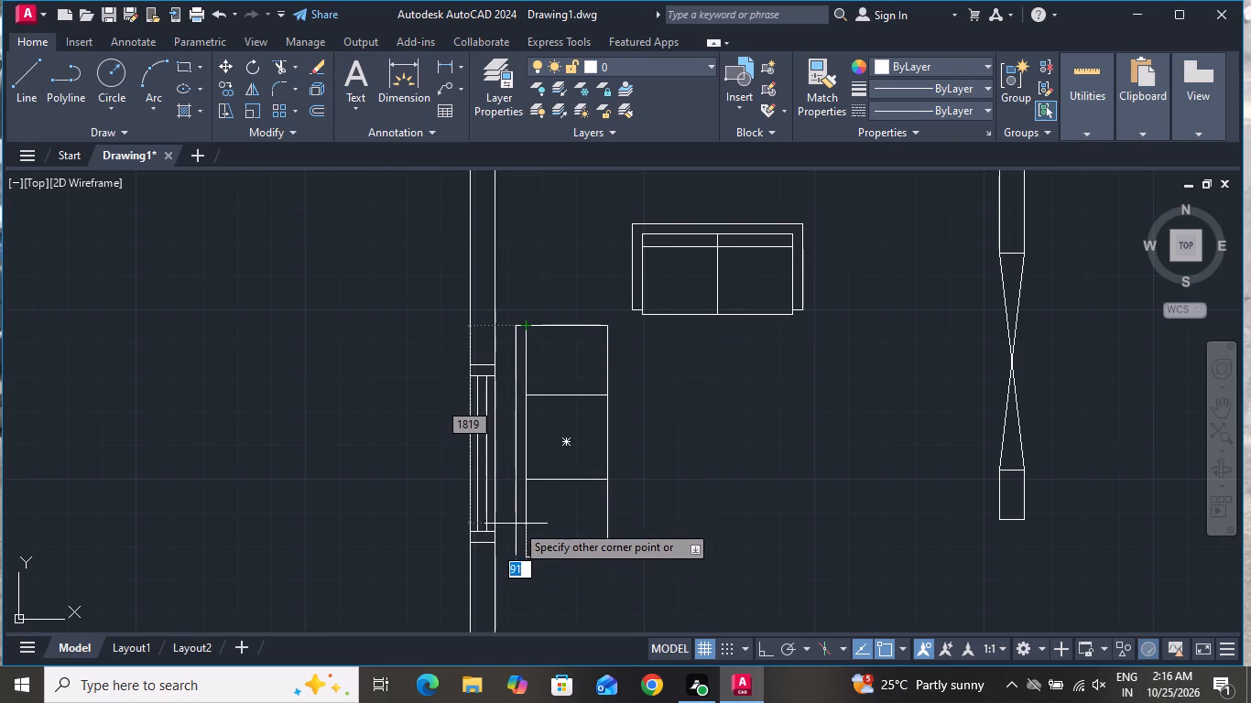
scroll(520, 541, "up", 3)
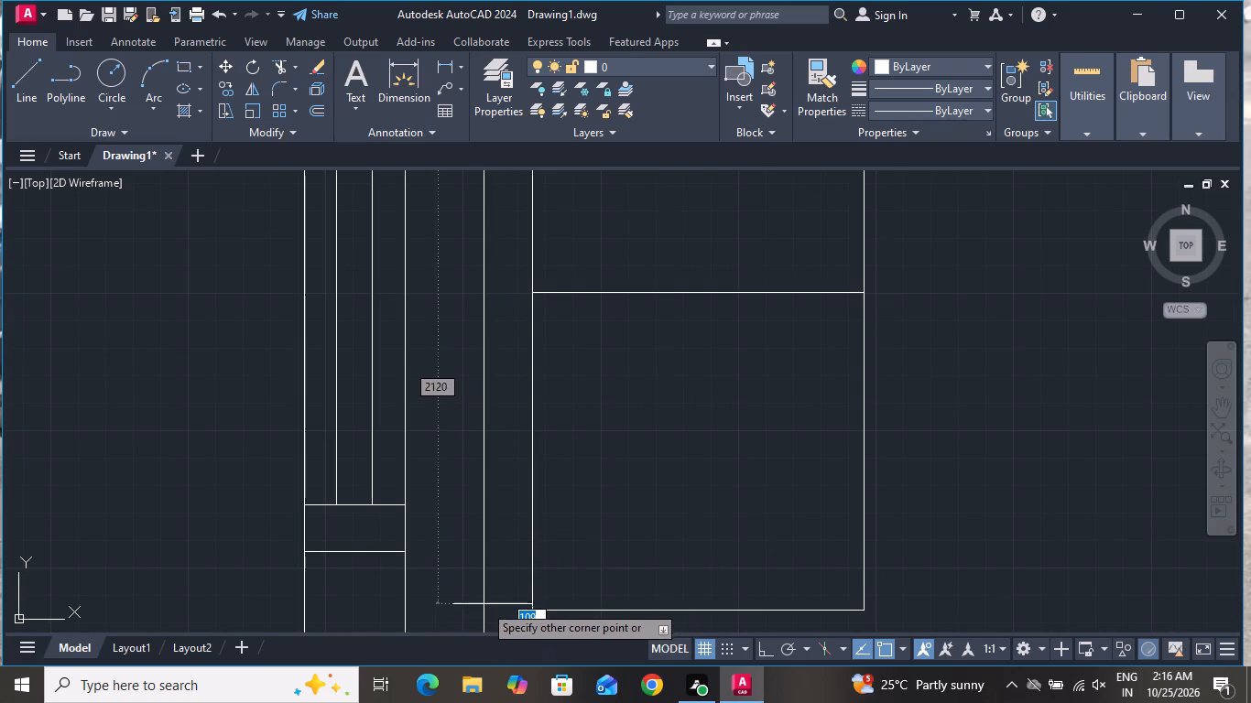
scroll(484, 616, "down", 1)
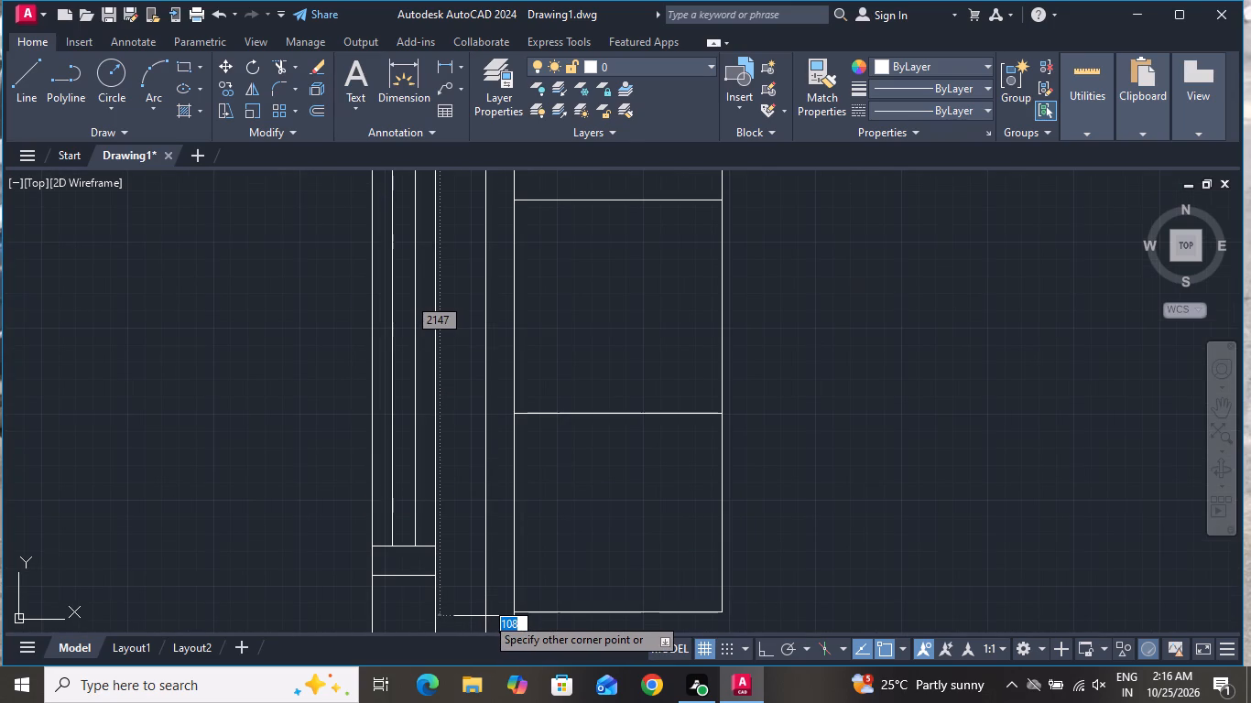
scroll(485, 616, "down", 1)
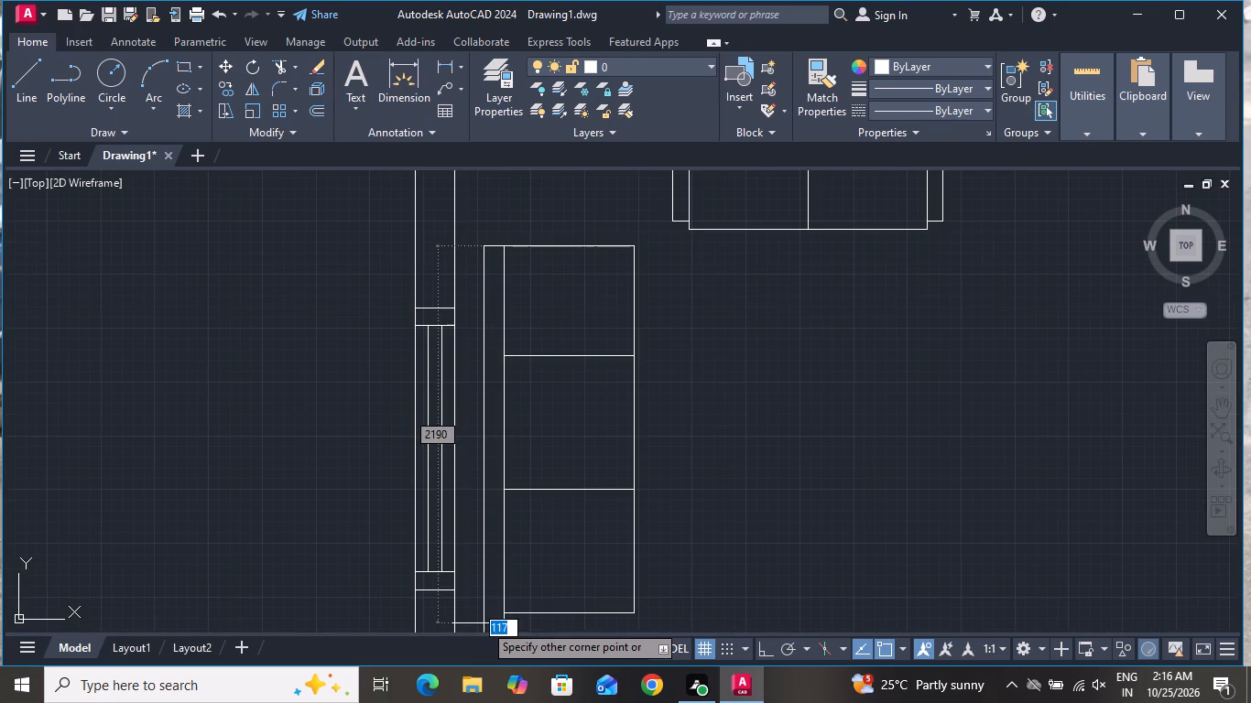
scroll(483, 615, "up", 2)
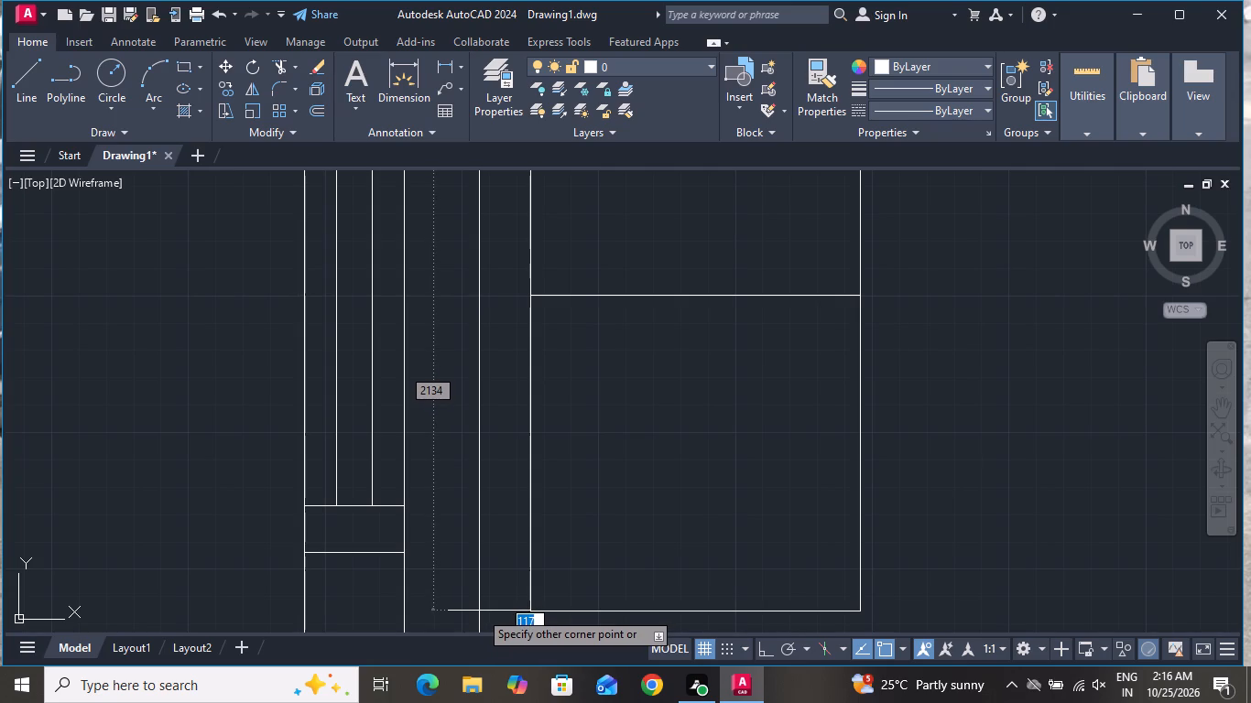
left_click(479, 612)
scroll(606, 576, "down", 1)
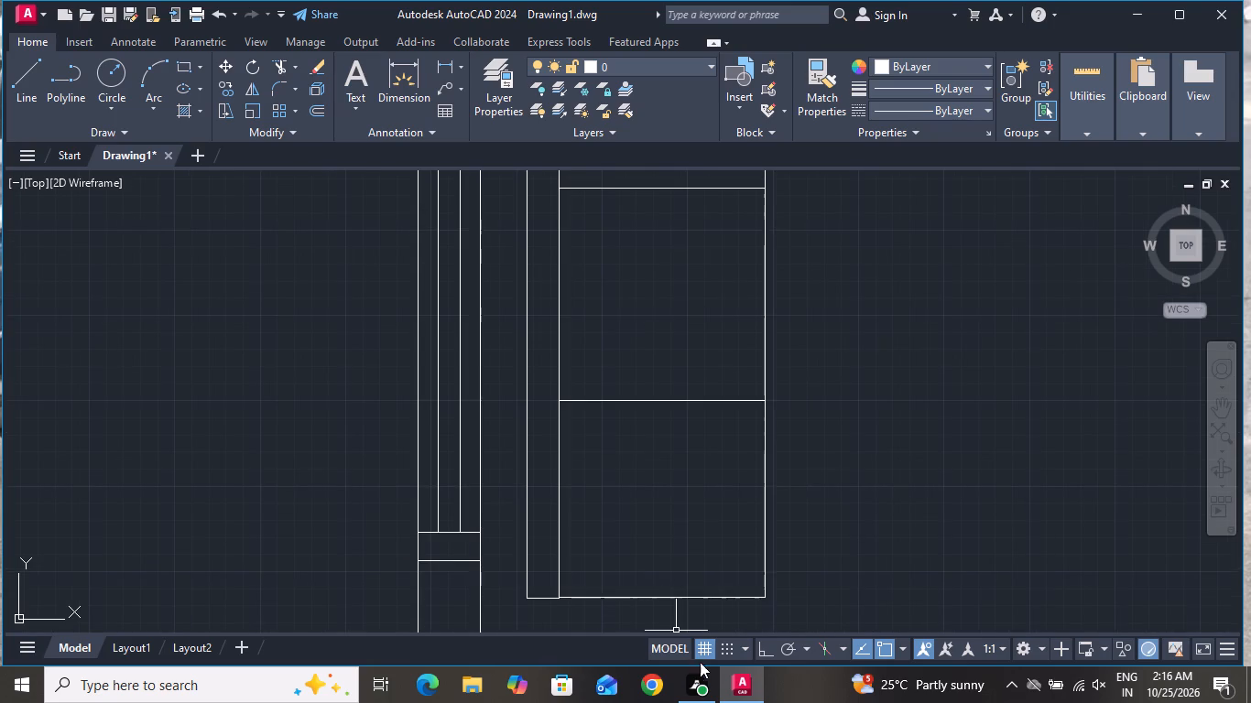
scroll(704, 671, "down", 1)
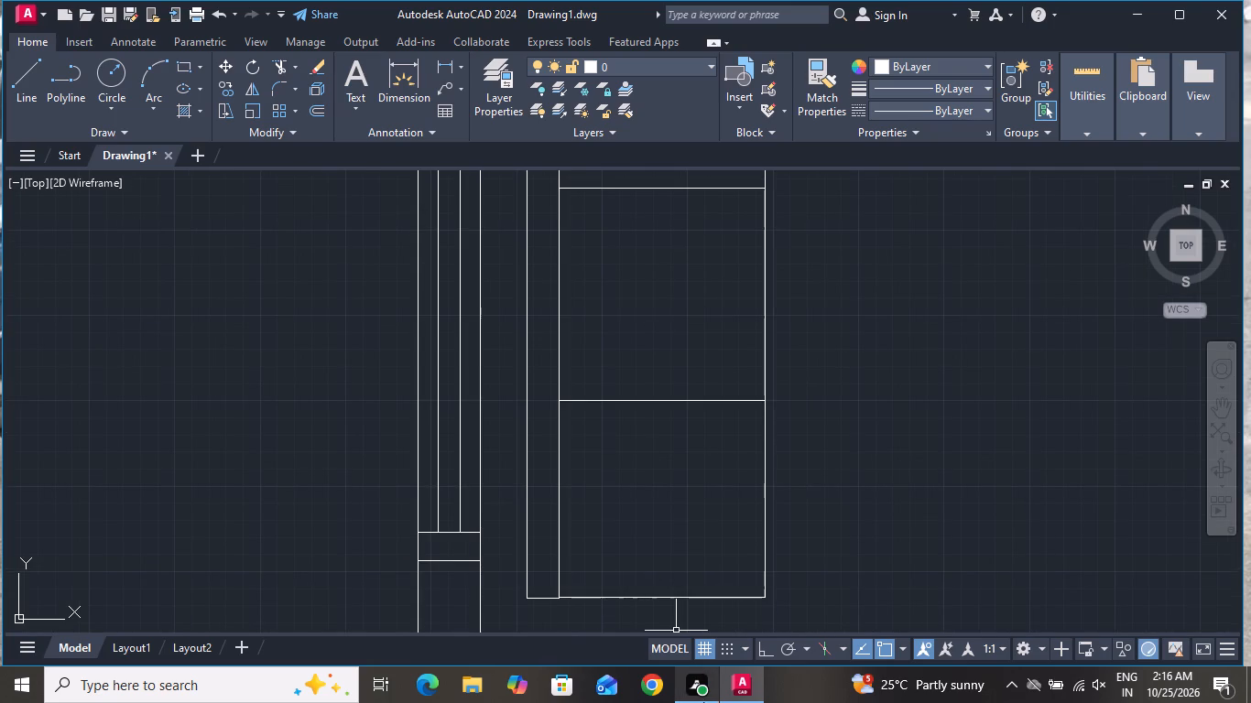
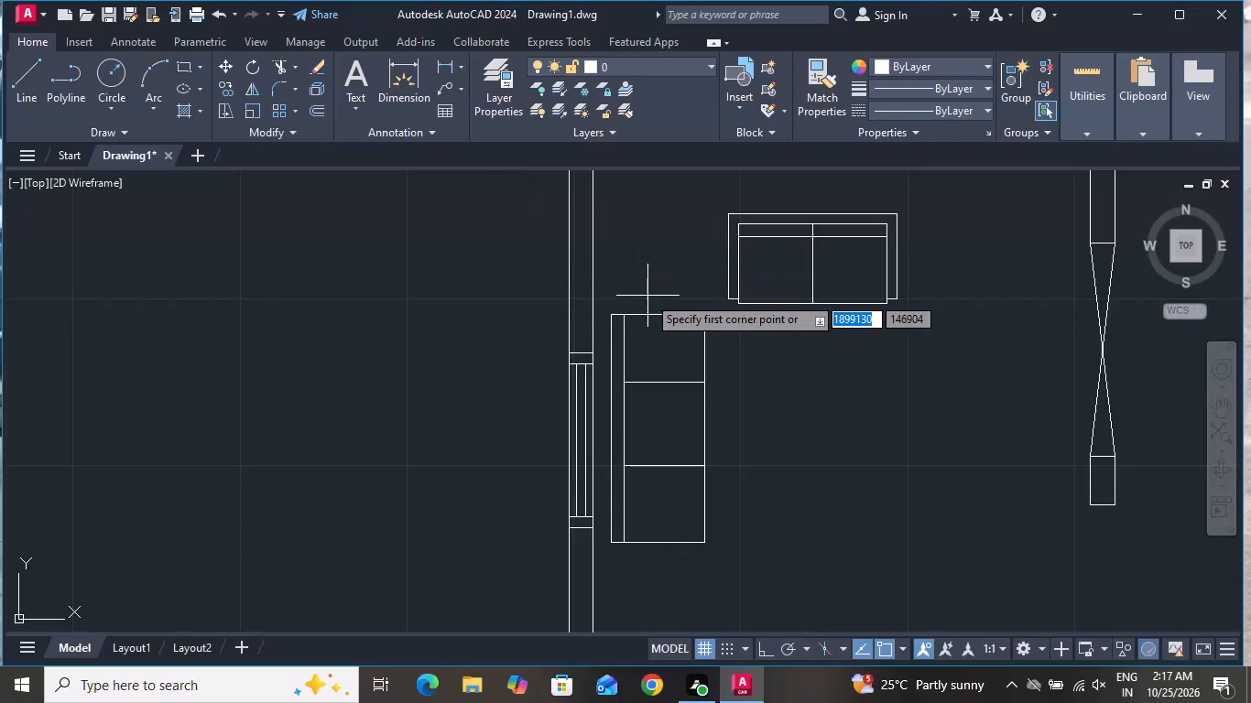
Draw a thin armrest rectangle about 96 deep along the upright sofa's top end, starting from the backrest's upper-left corner.
scroll(647, 298, "up", 3)
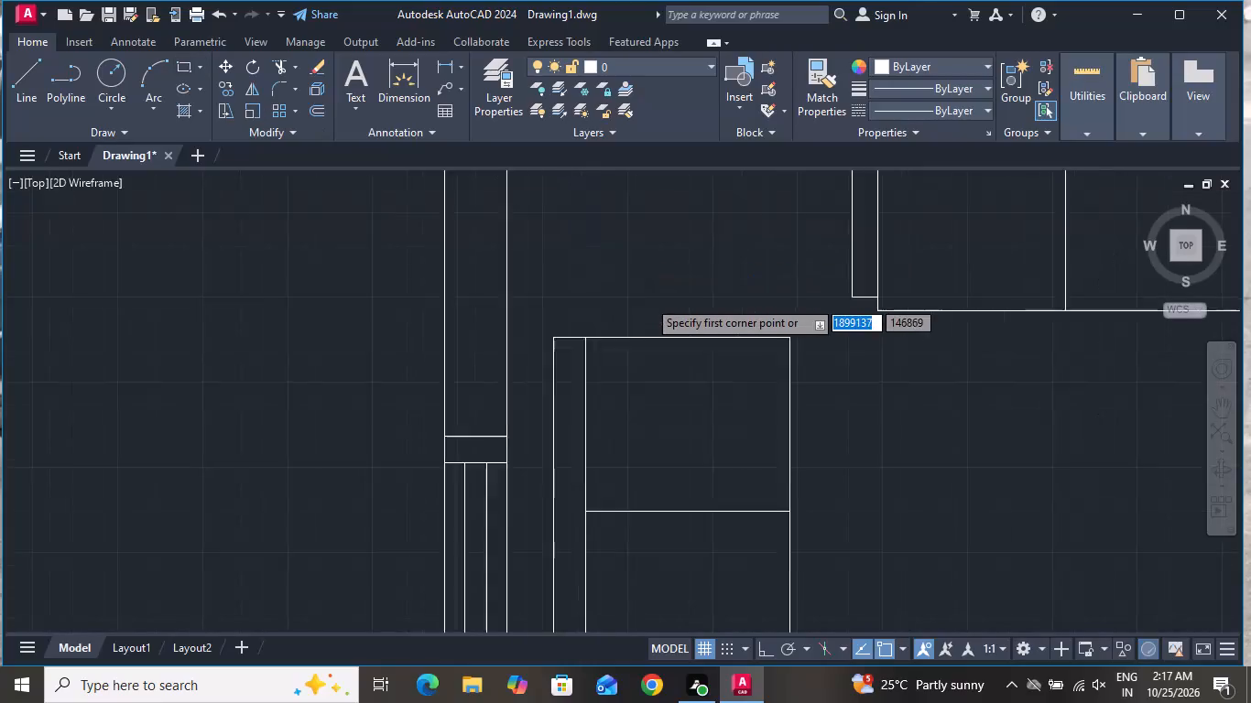
left_click(498, 356)
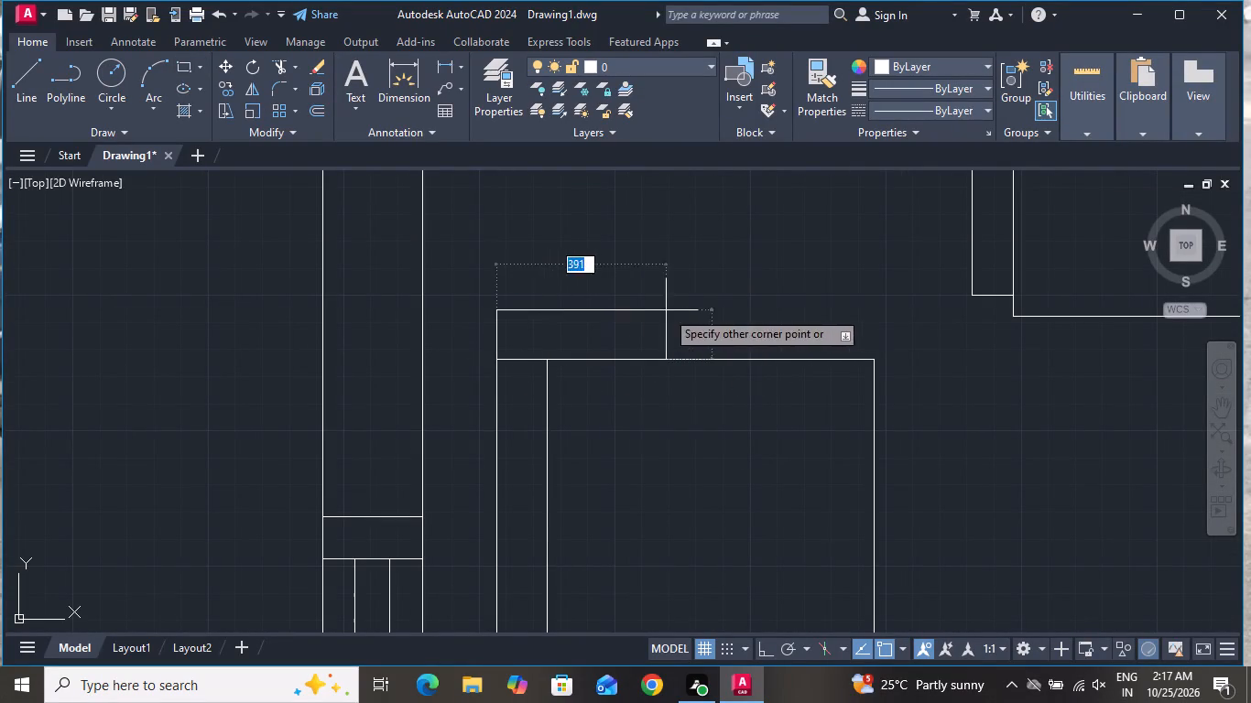
left_click(852, 318)
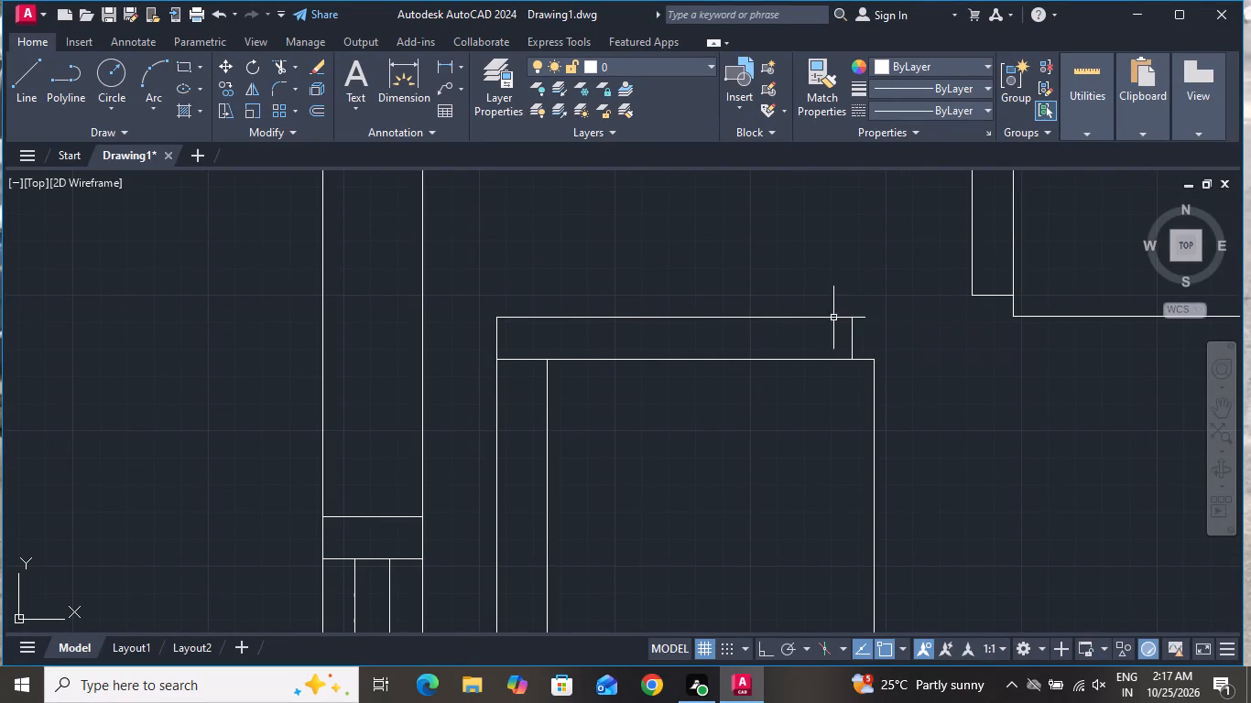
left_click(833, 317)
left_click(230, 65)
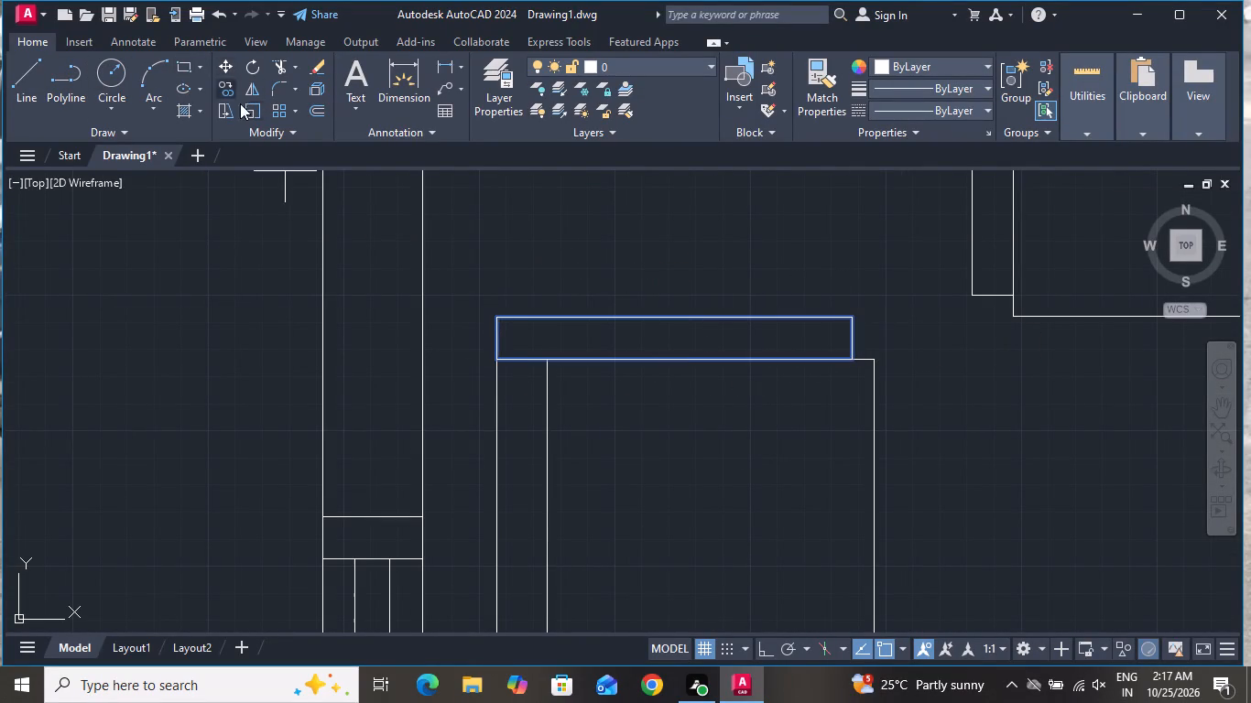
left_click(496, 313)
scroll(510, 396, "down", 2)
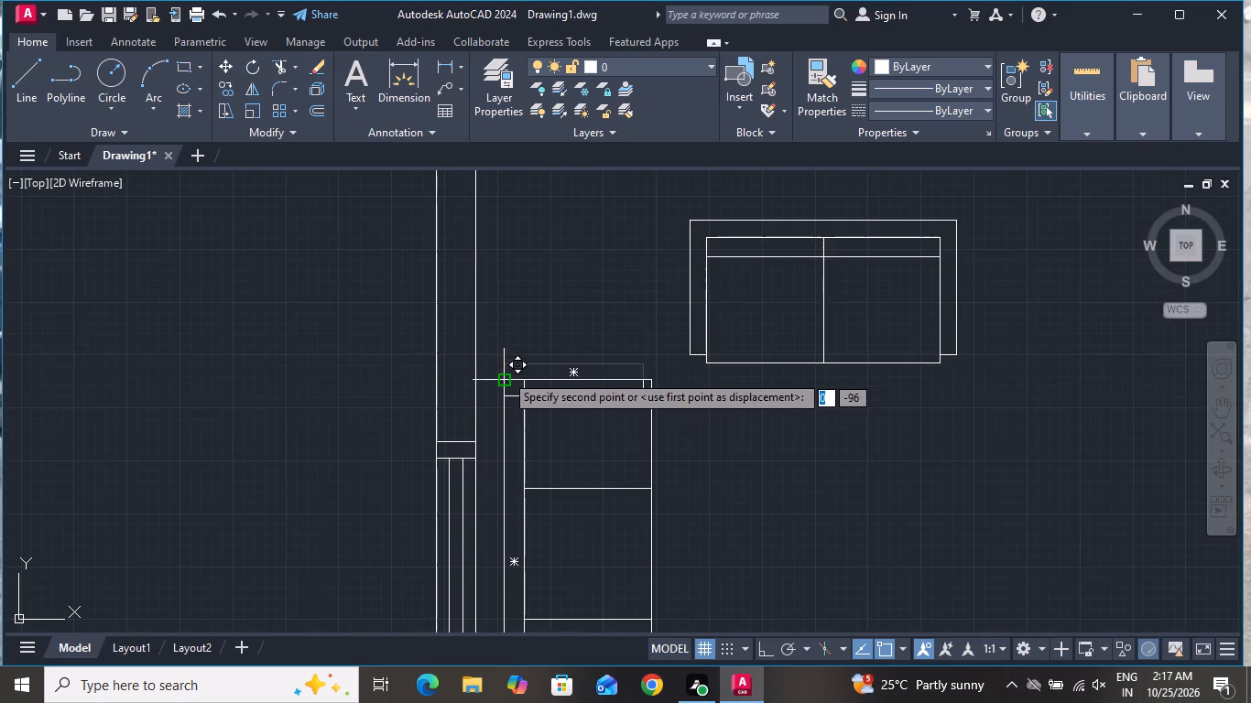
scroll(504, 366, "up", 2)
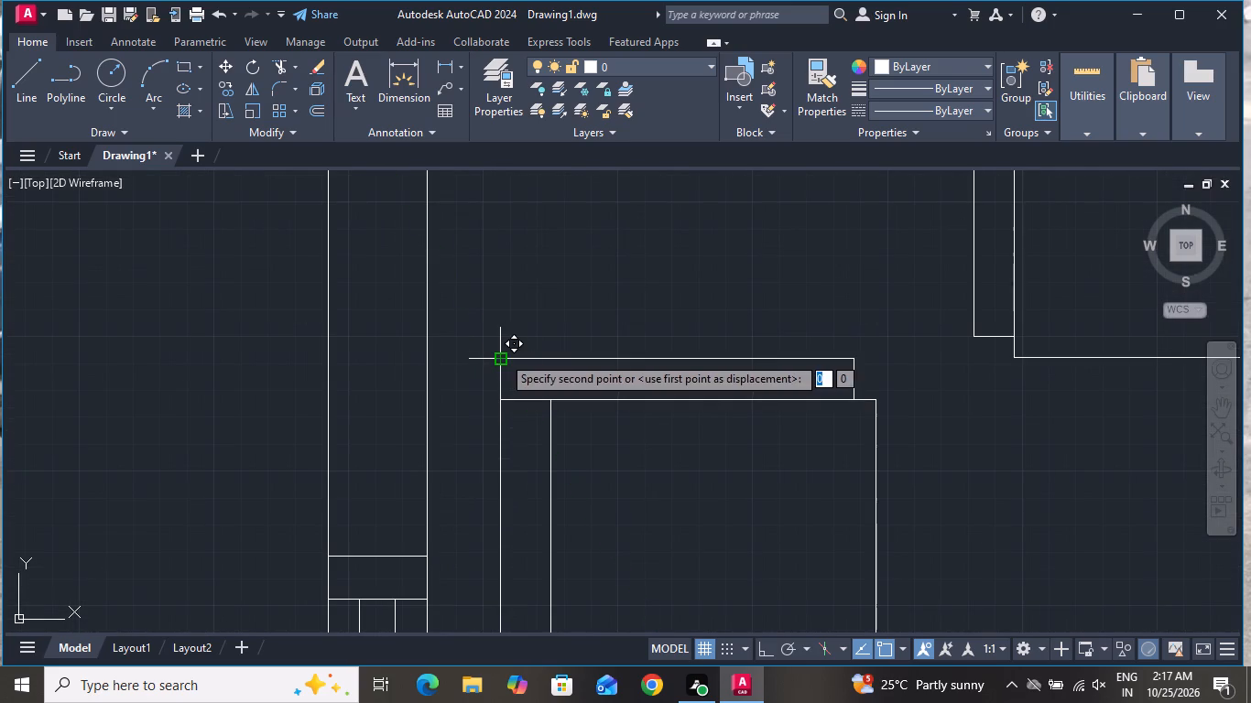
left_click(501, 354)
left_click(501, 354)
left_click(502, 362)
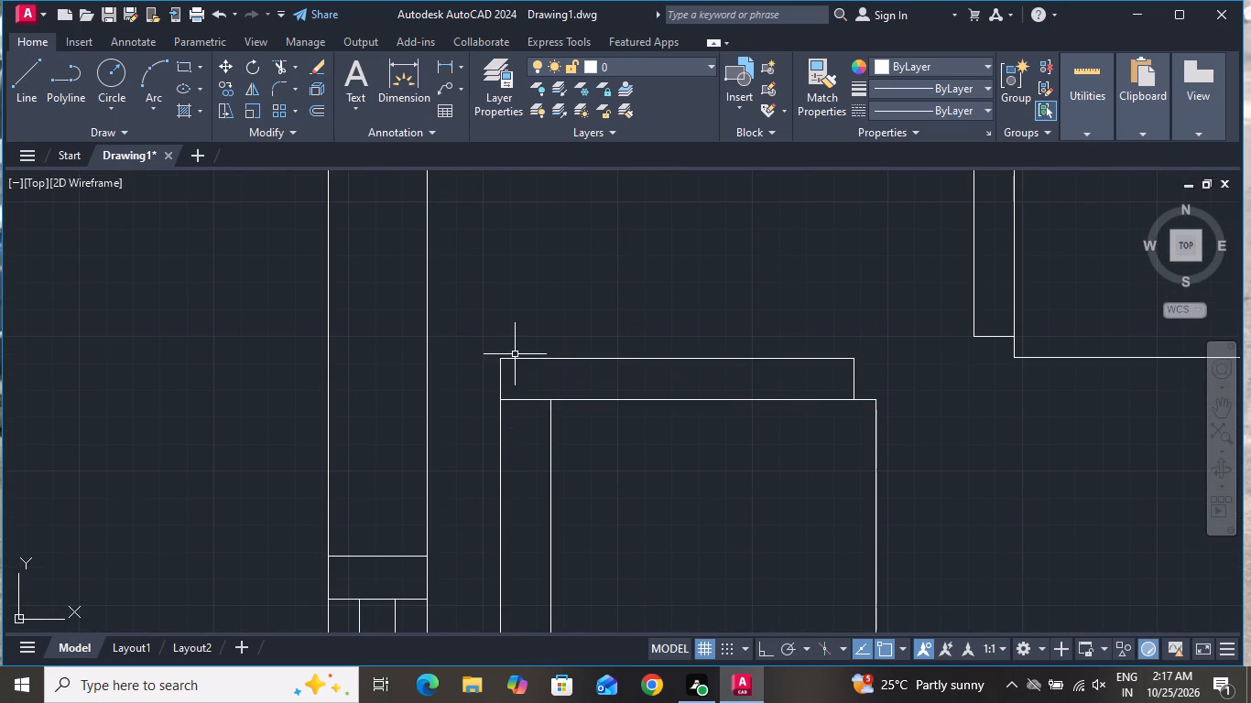
Copy the upright sofa's top armrest rectangle to its bottom end, aligned with the backrest's lower-left corner.
left_click(518, 353)
left_click(506, 370)
left_click(225, 84)
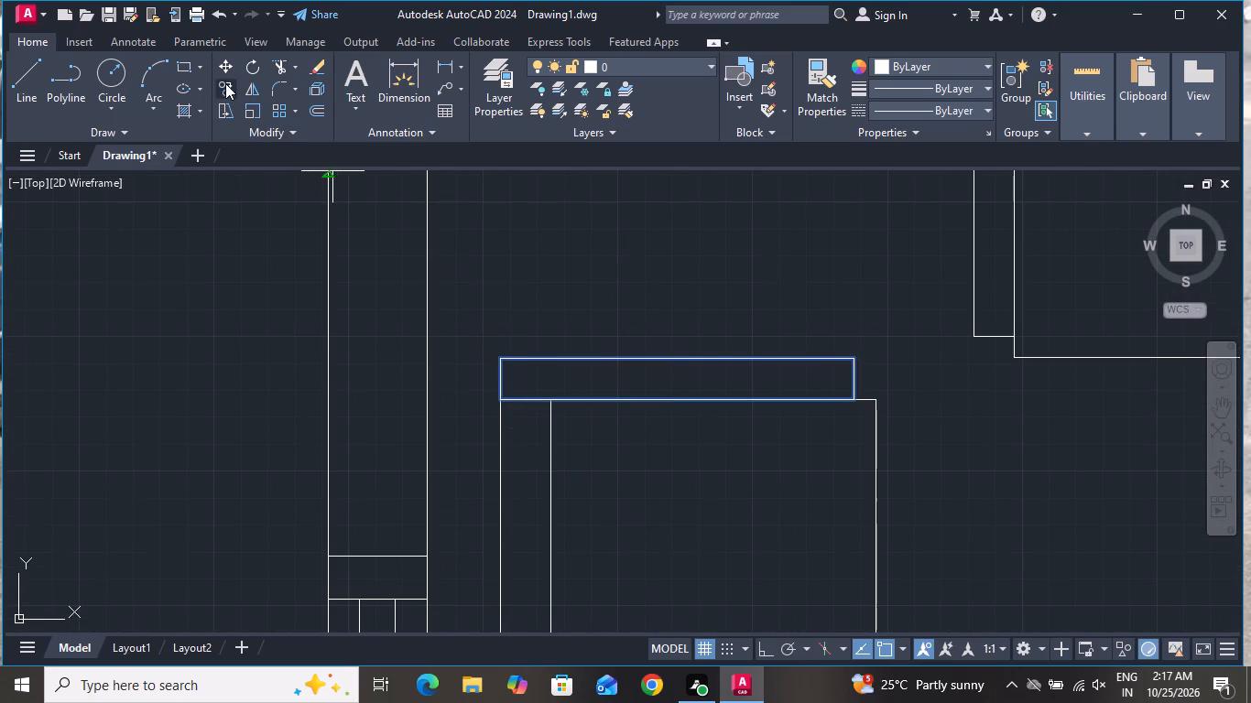
left_click(503, 355)
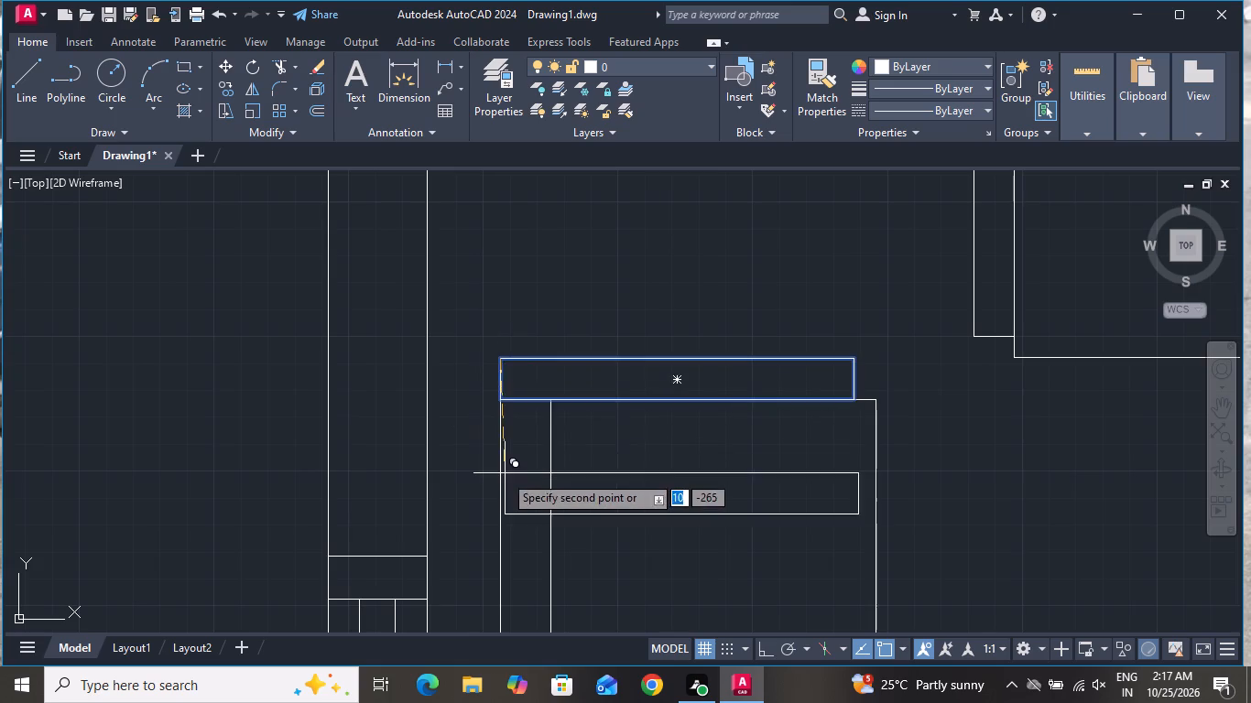
scroll(470, 323, "down", 3)
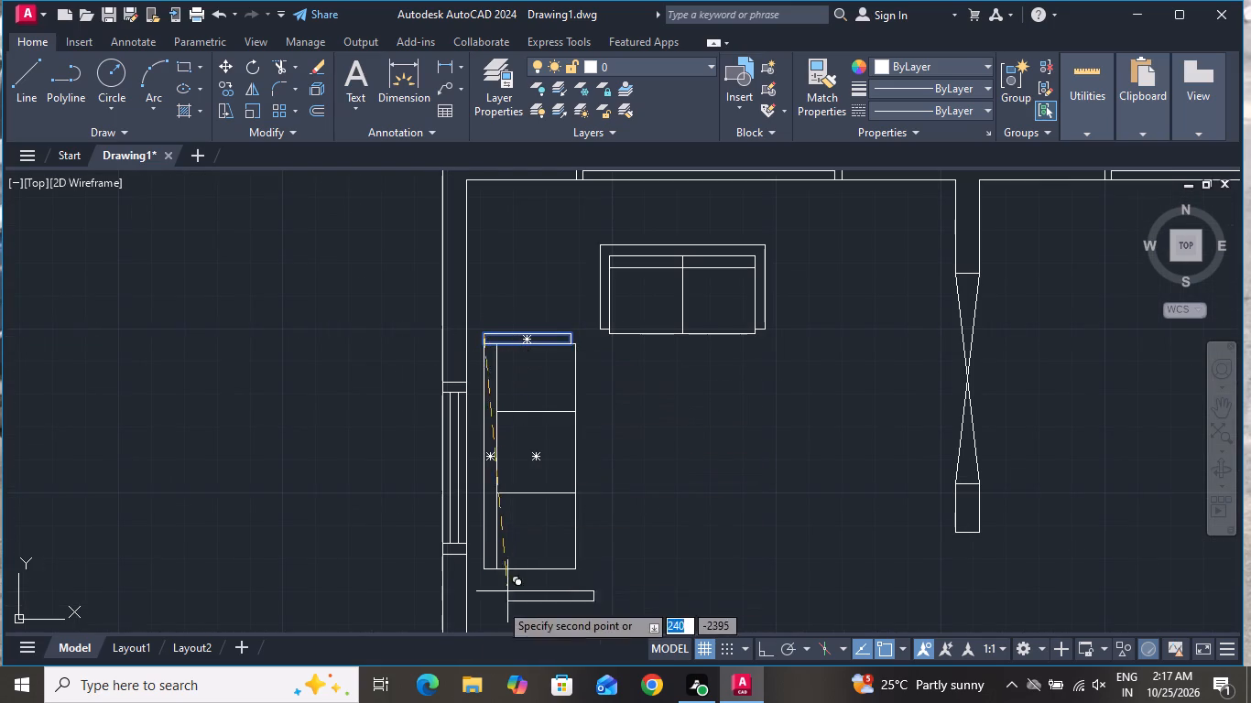
scroll(472, 589, "up", 3)
left_click(513, 511)
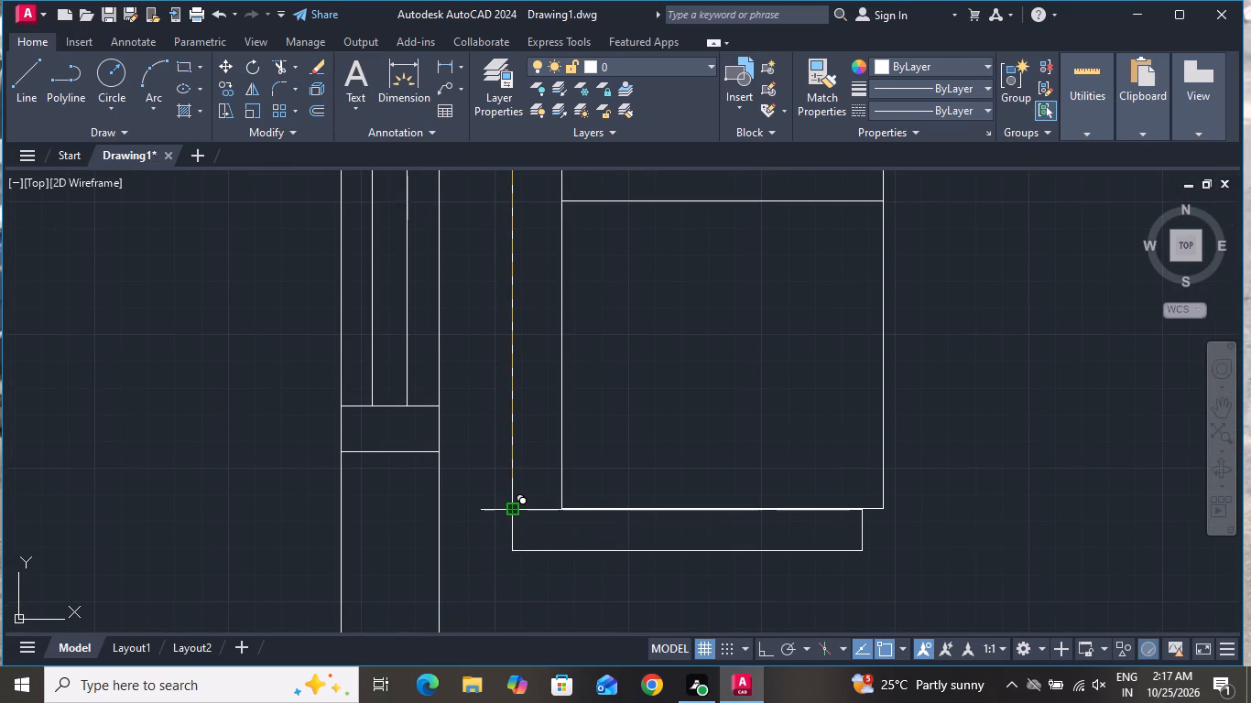
right_click(565, 577)
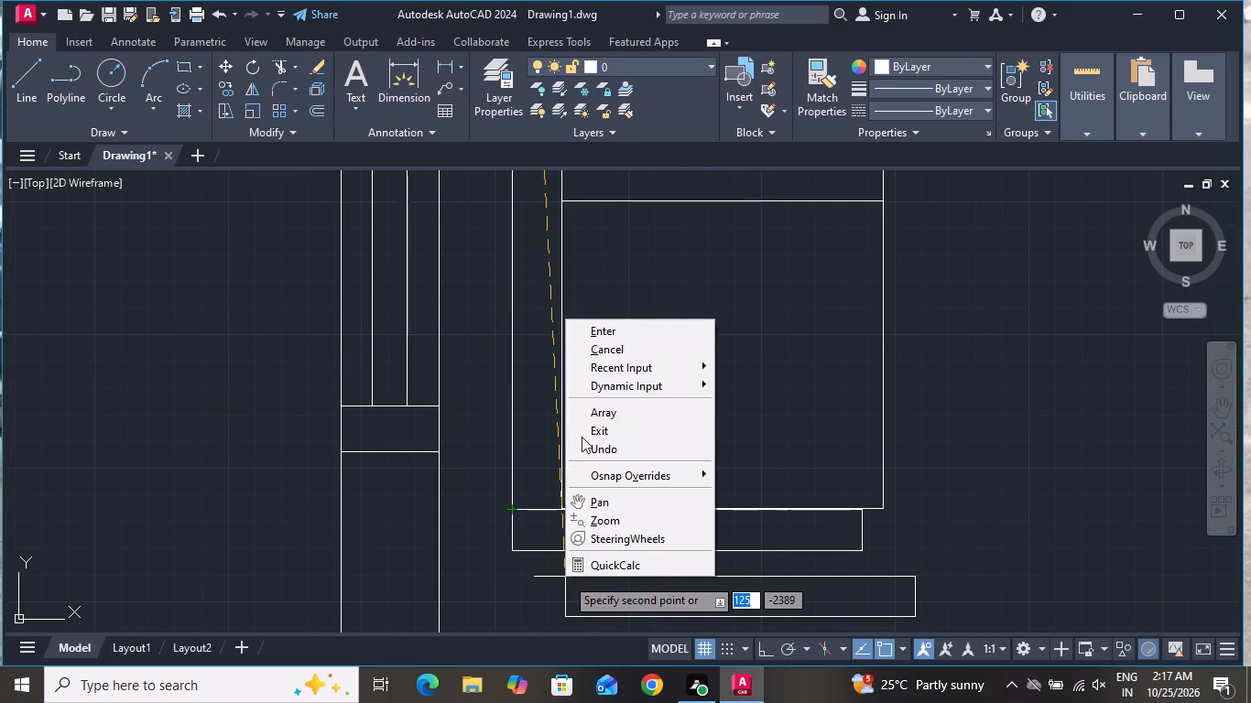
left_click(596, 348)
Trim the lines separating the backrest from the two armrests at the upright sofa's lower-left and upper-left corners.
scroll(593, 430, "down", 2)
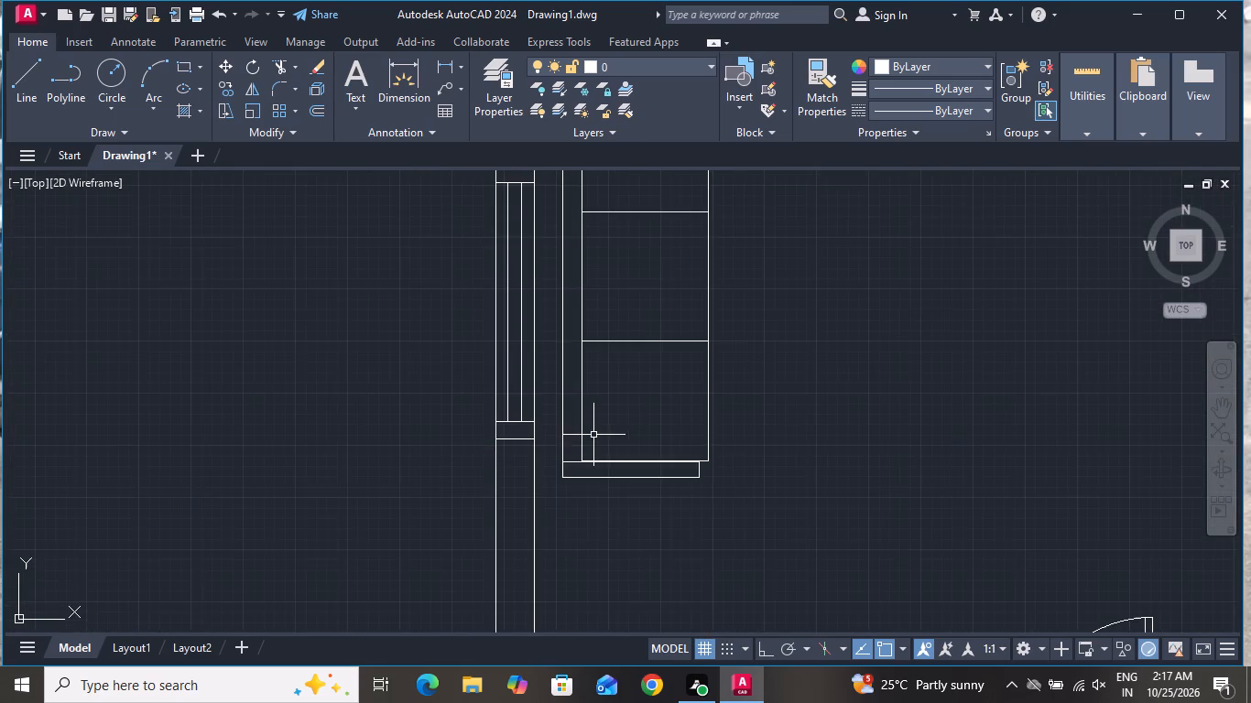
scroll(594, 465, "down", 1)
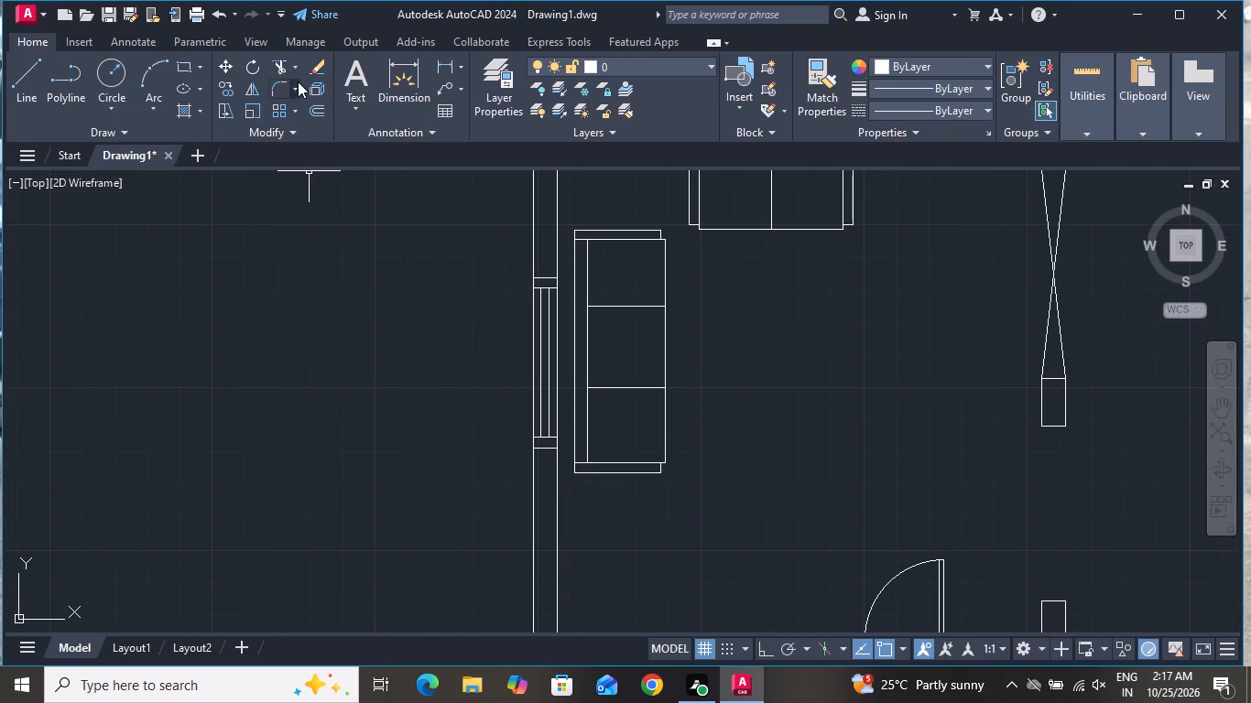
left_click(273, 65)
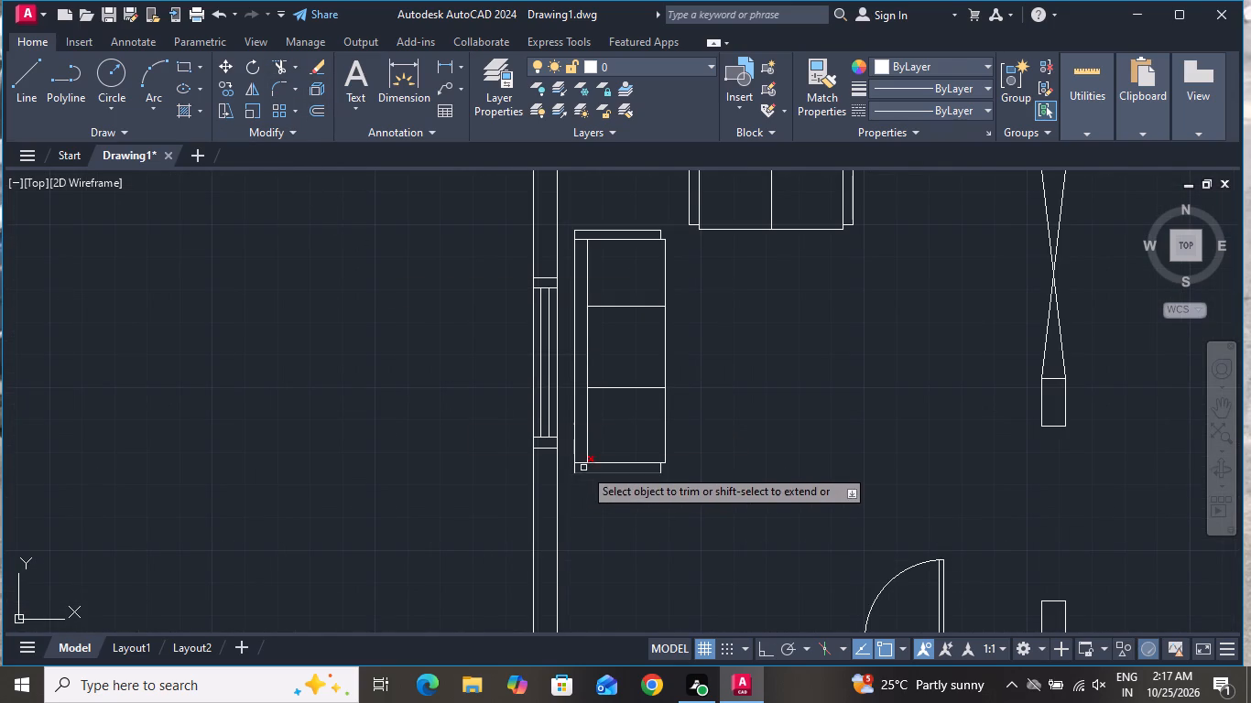
scroll(584, 467, "up", 2)
left_click(582, 470)
left_click(575, 448)
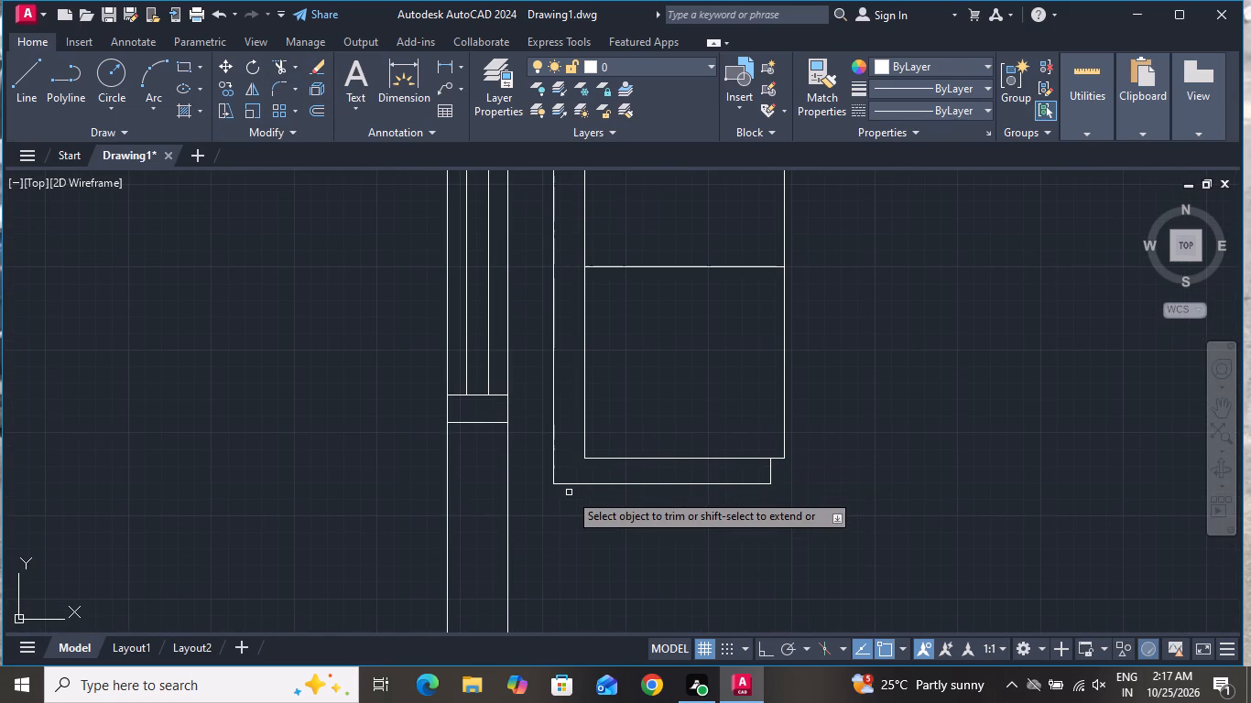
scroll(570, 517, "down", 2)
scroll(557, 260, "up", 2)
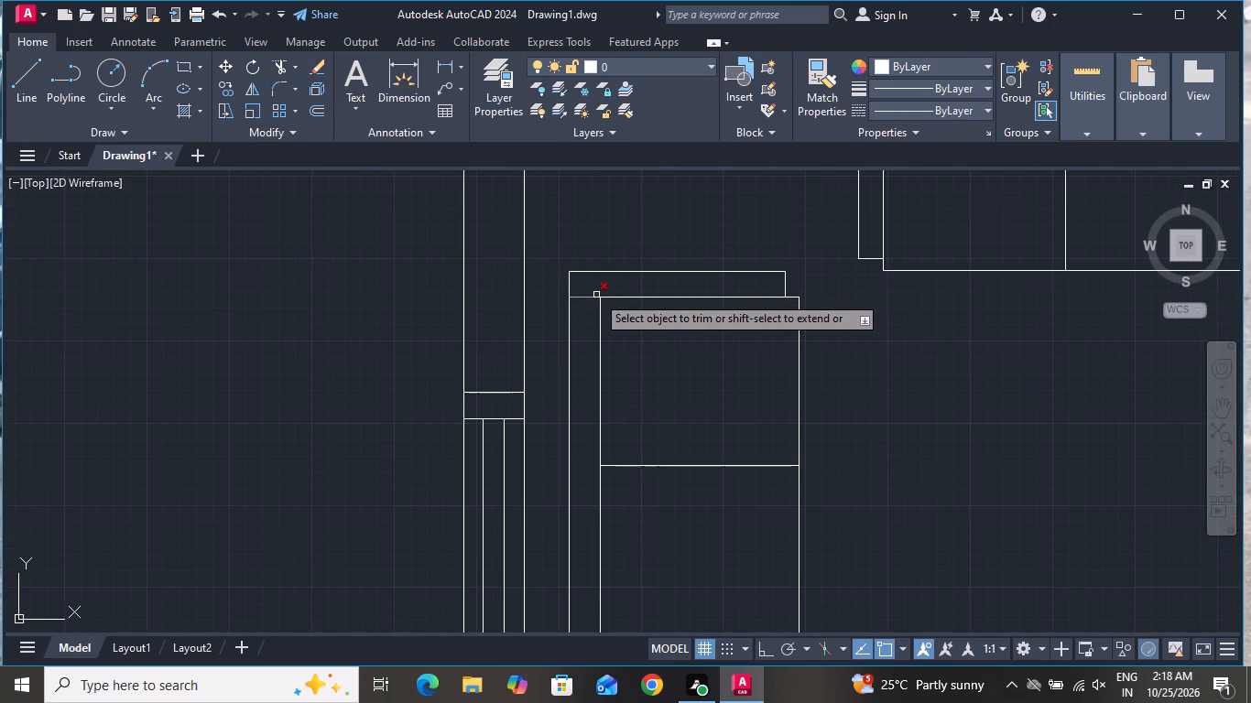
left_click(595, 294)
left_click(582, 317)
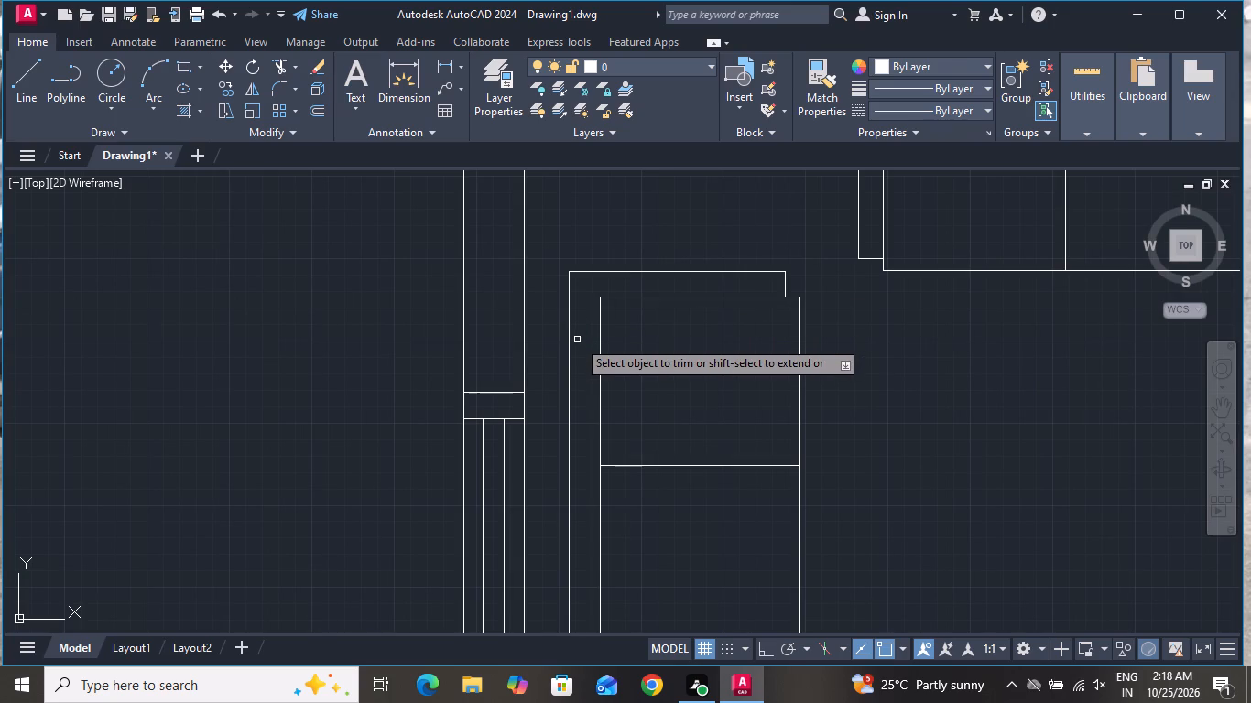
right_click(577, 338)
left_click(604, 363)
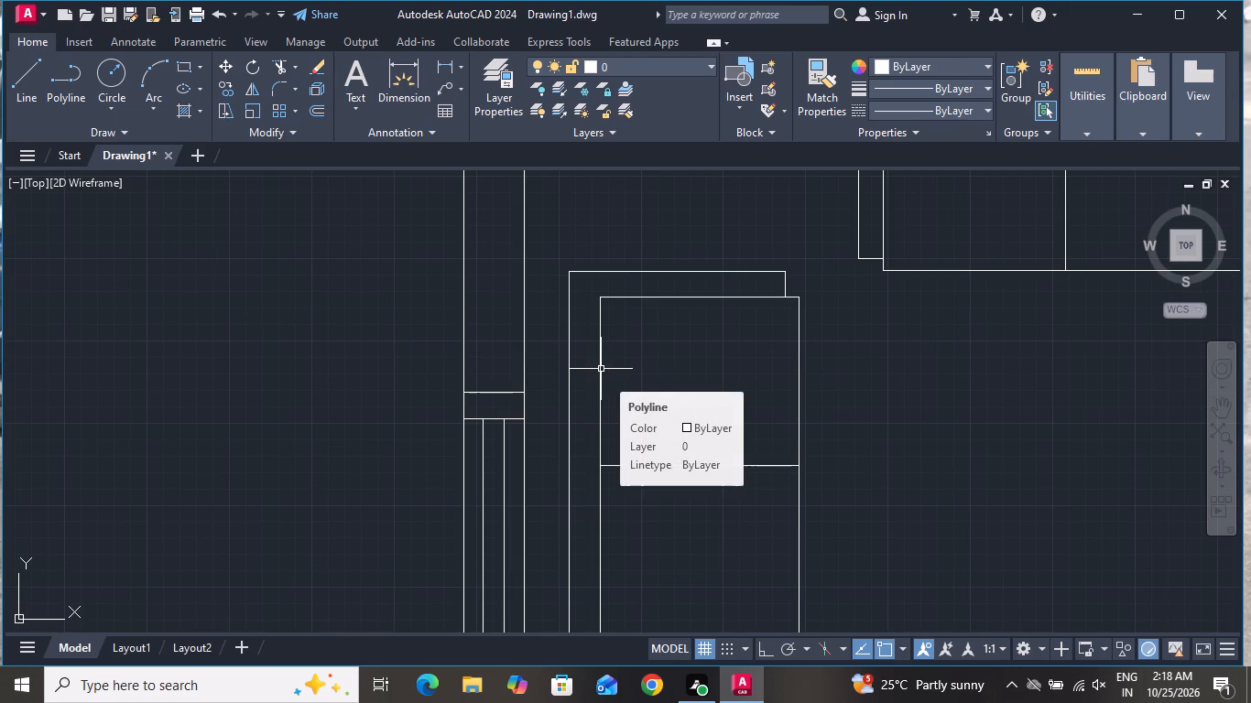
With ortho on, draw a vertical cushion line about 2136 long inside the upright seat, near its left edge, from top edge to bottom edge.
left_click(26, 81)
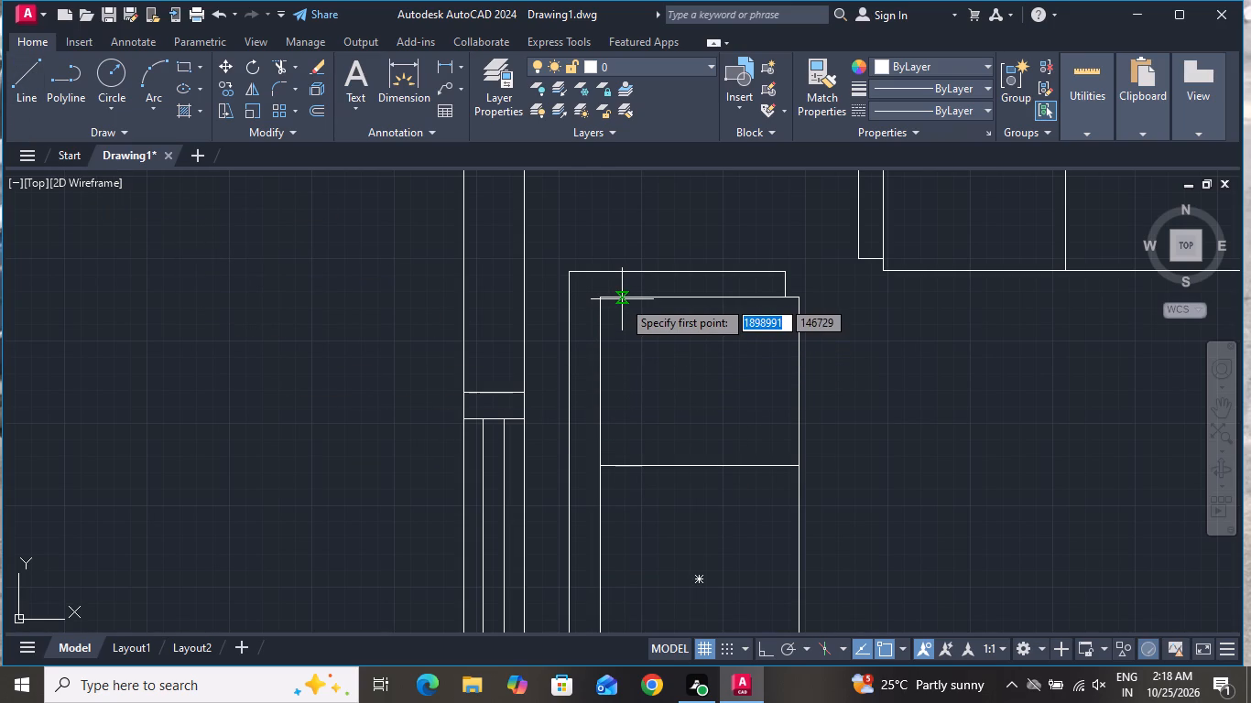
left_click(622, 297)
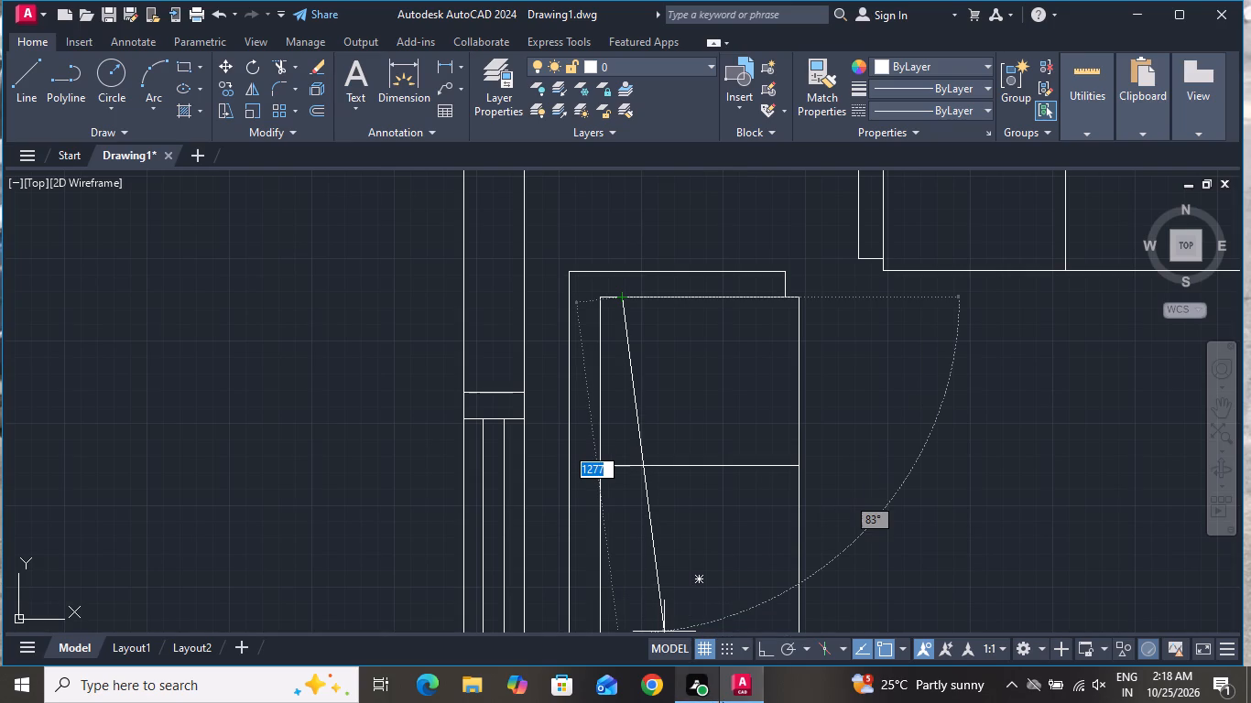
left_click(772, 652)
scroll(620, 439, "down", 3)
scroll(627, 542, "up", 2)
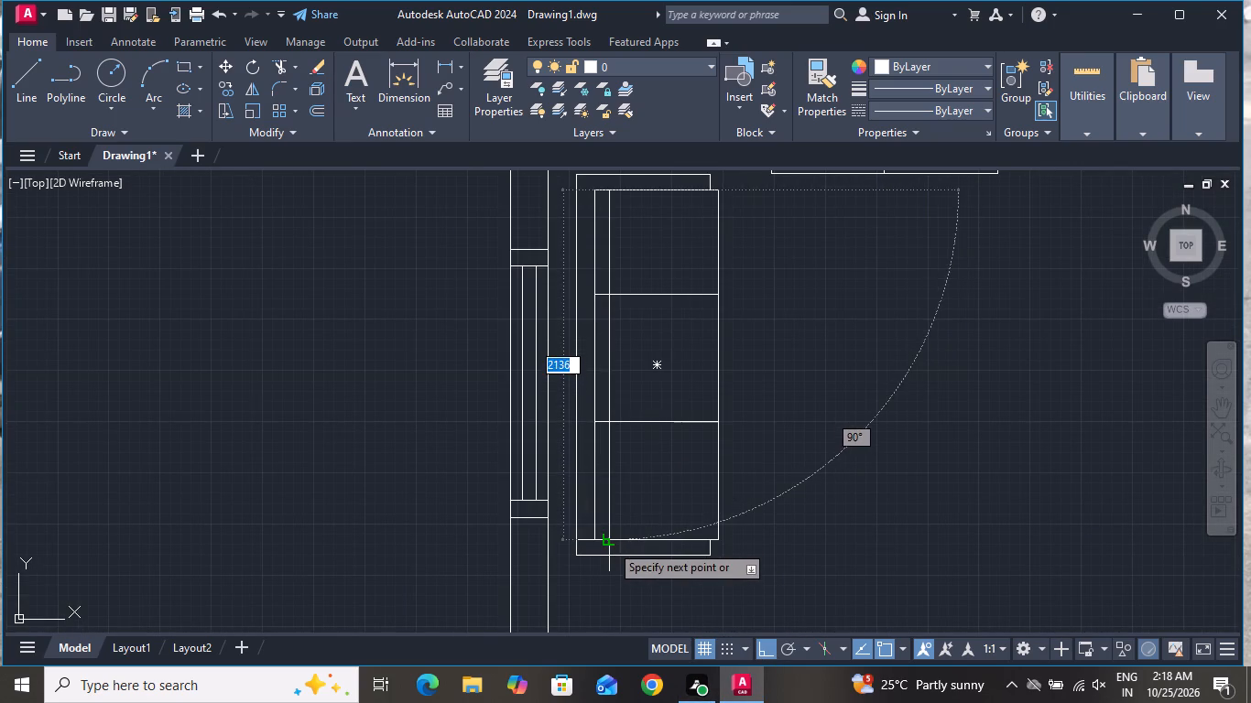
left_click(610, 544)
right_click(609, 544)
left_click(666, 366)
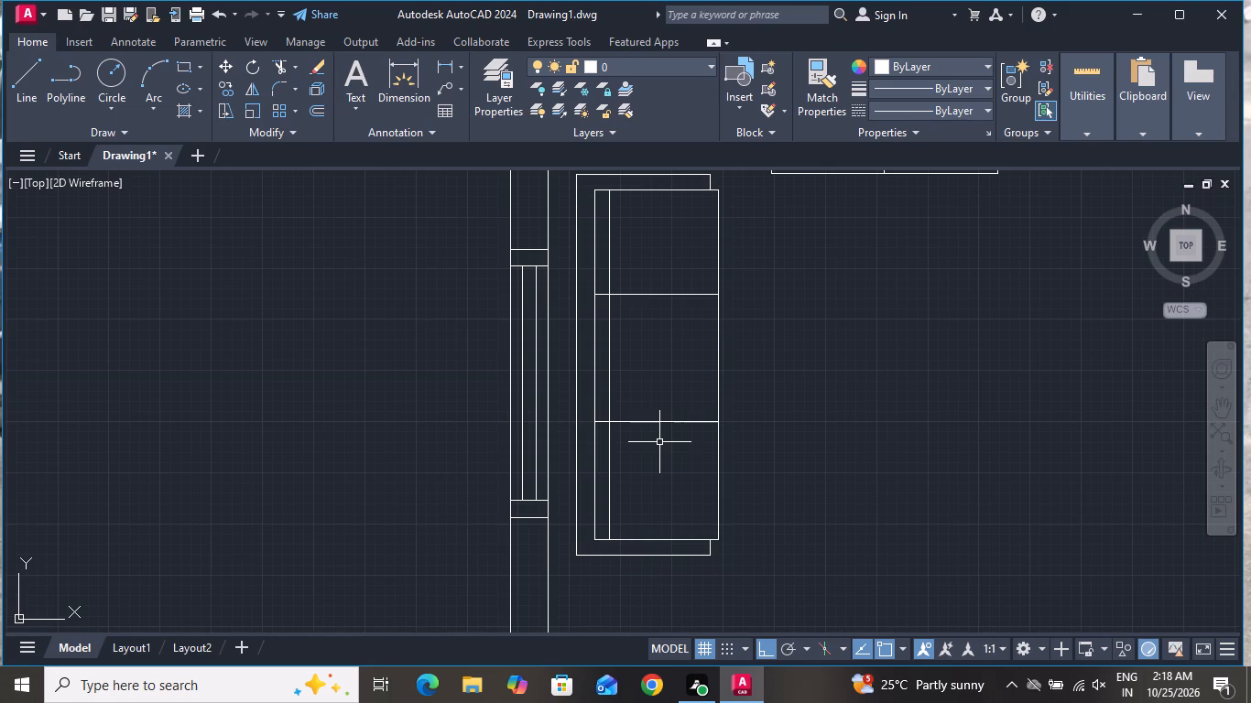
With ortho off, copy the two-seat sofa by its centre to the open floor below and slightly right of the original.
scroll(675, 399, "down", 2)
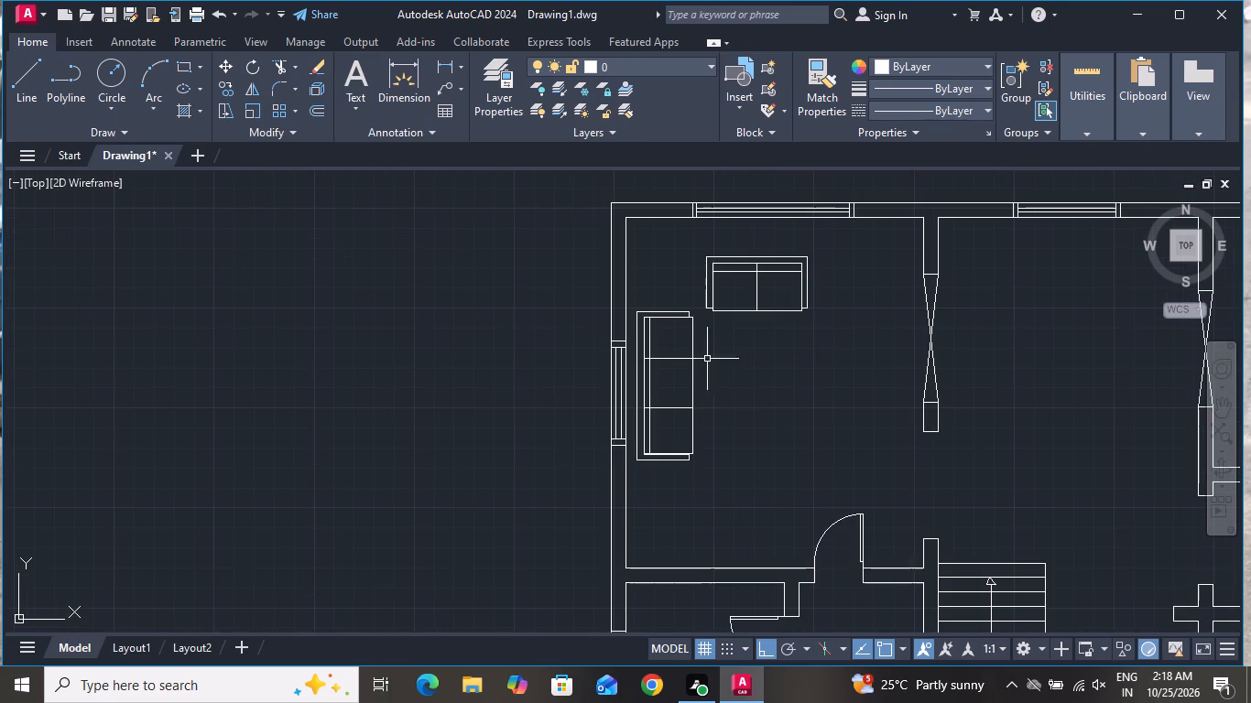
left_click(825, 241)
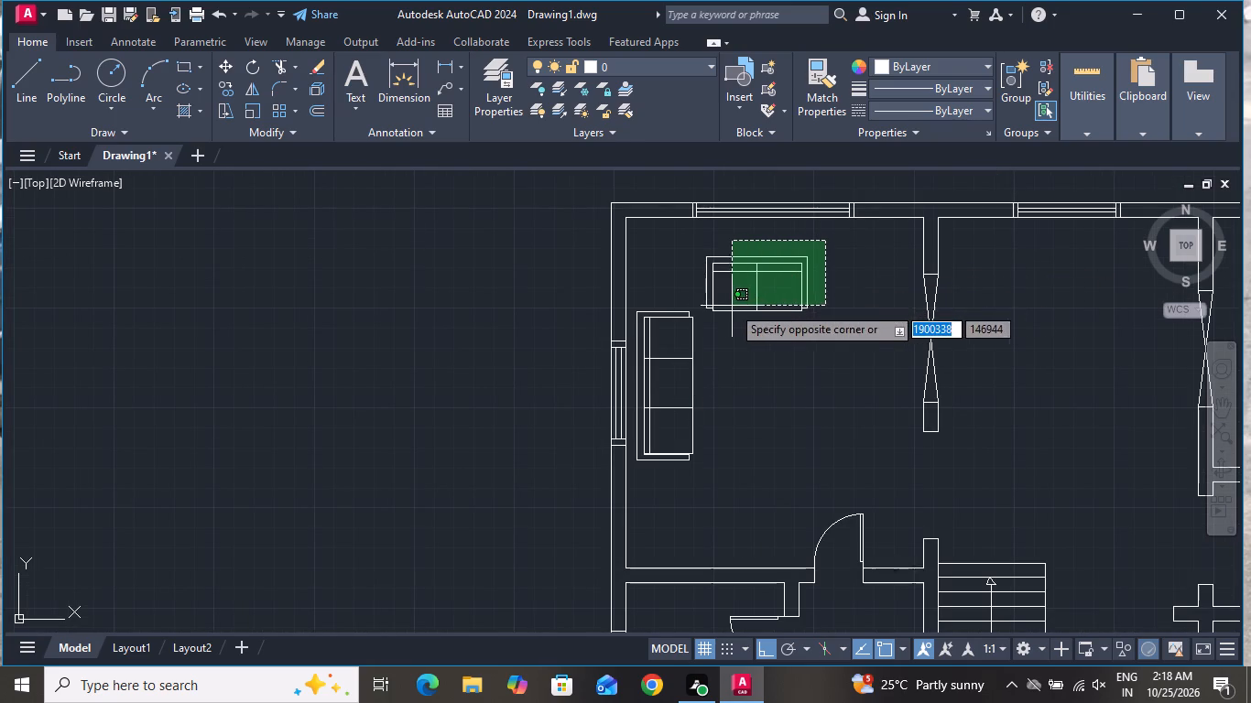
left_click(700, 314)
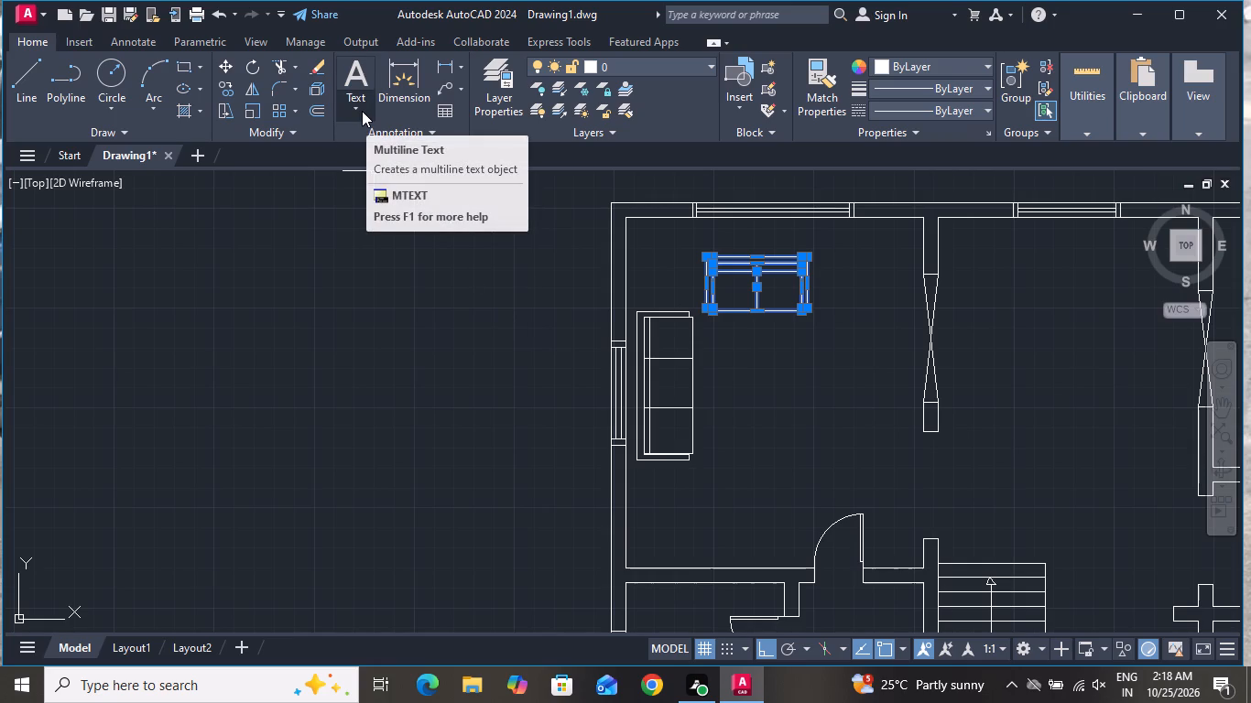
left_click(226, 83)
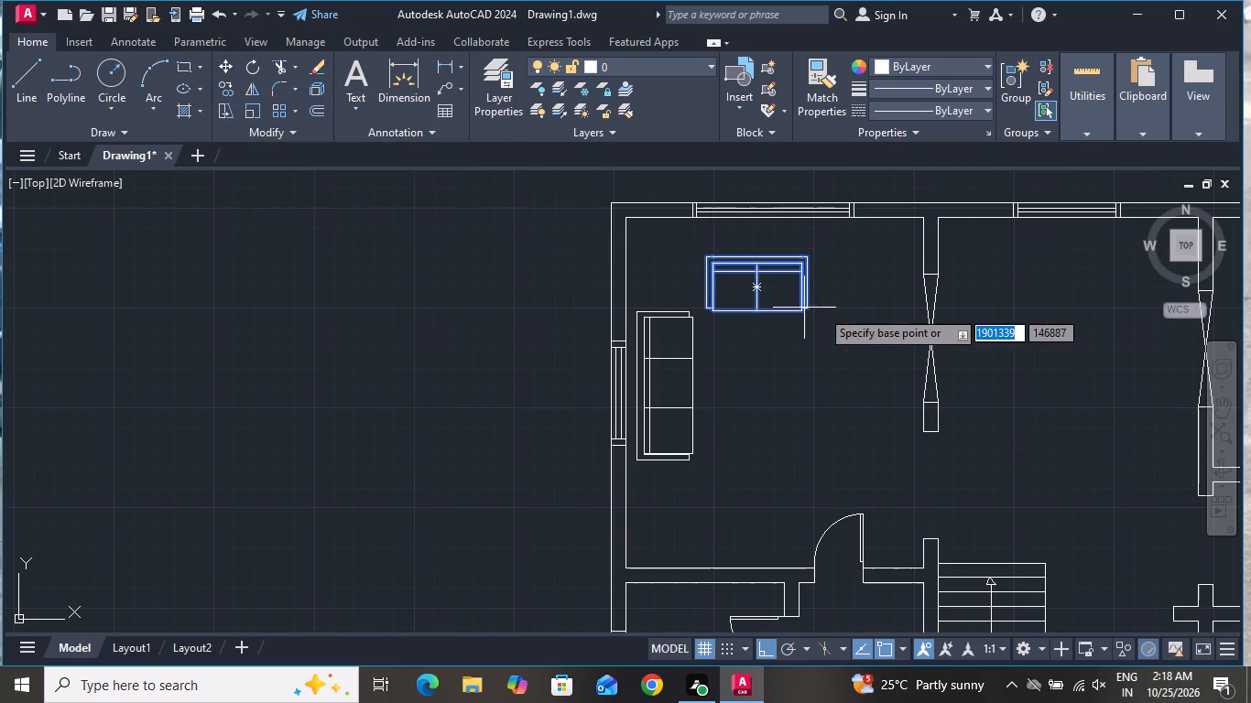
left_click(755, 290)
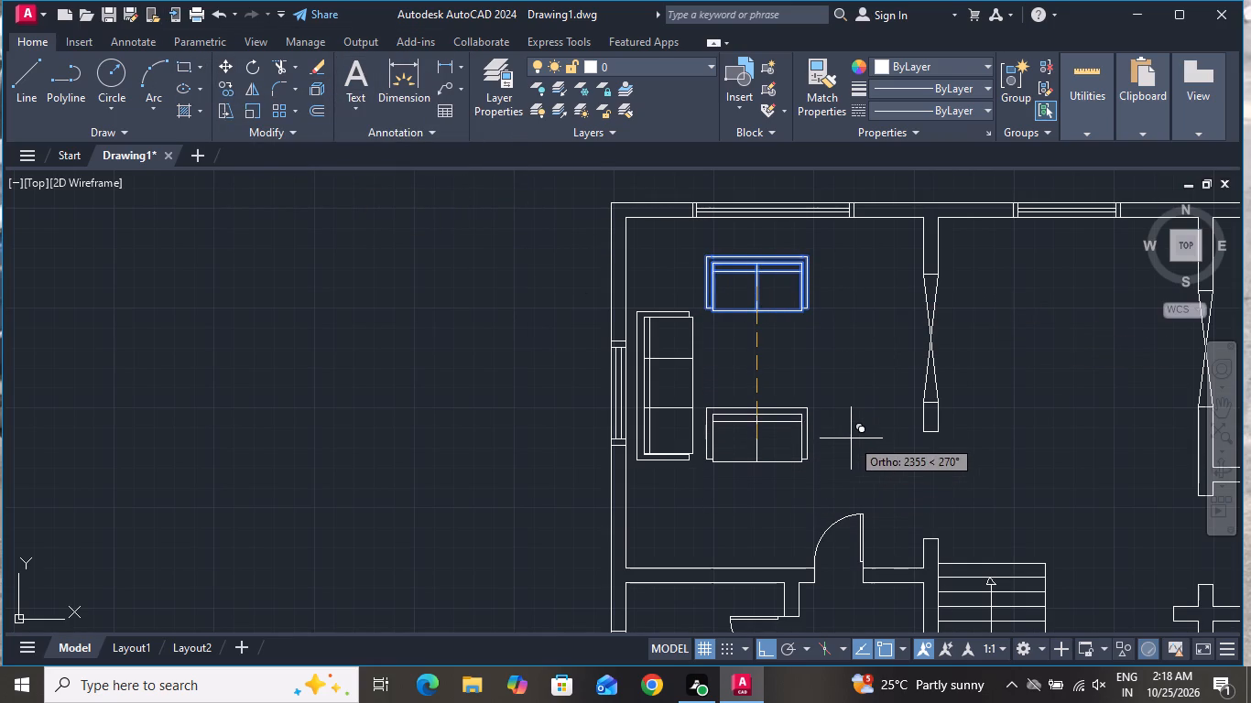
left_click(767, 654)
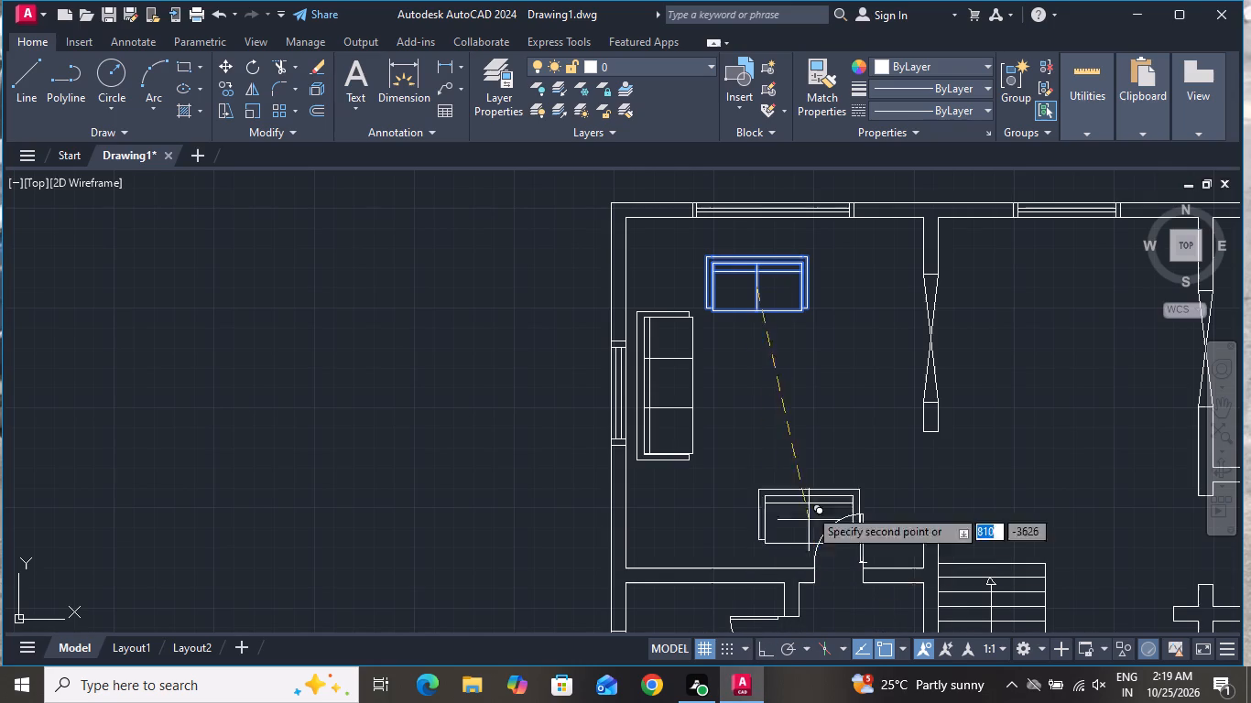
left_click(816, 424)
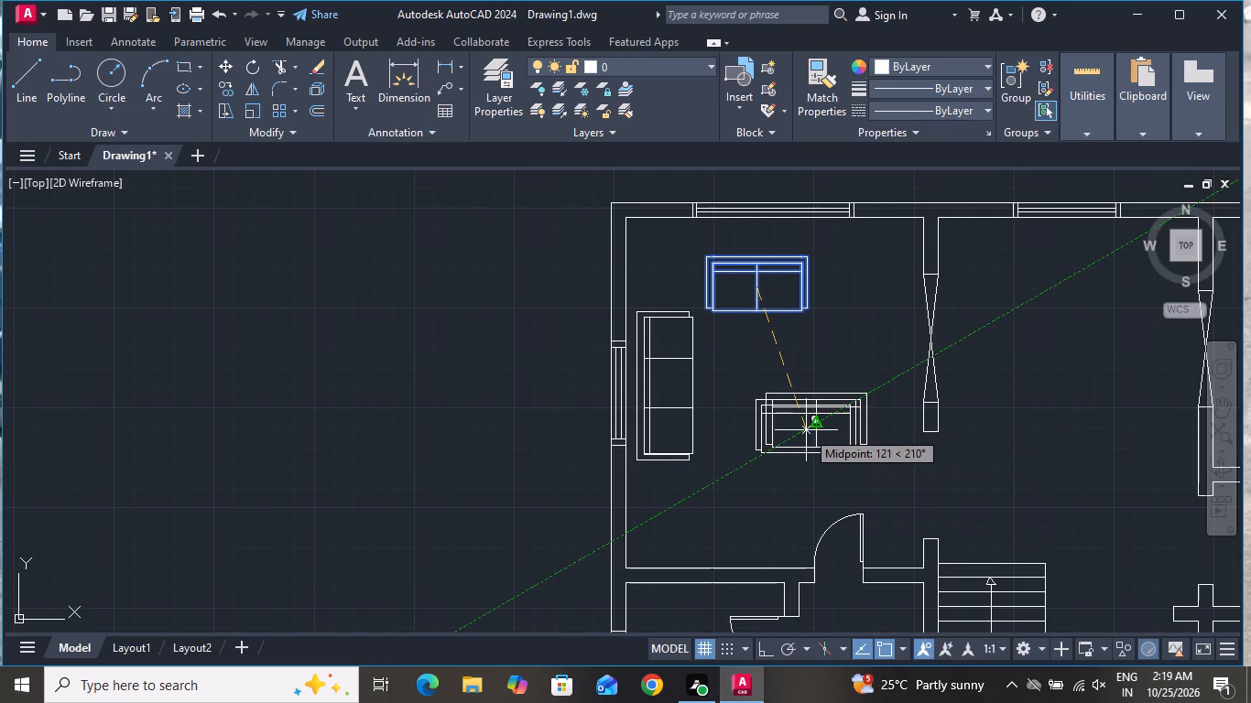
right_click(806, 430)
left_click(895, 213)
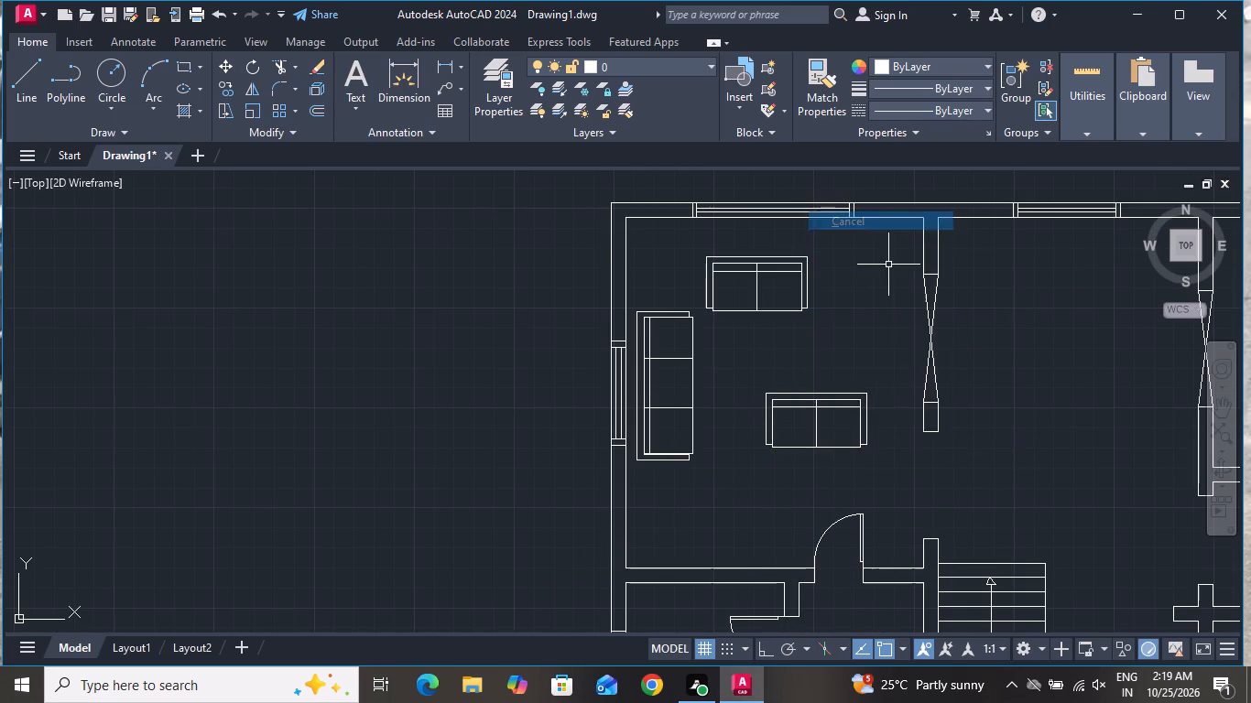
With ortho on, rotate the copied two-seat sofa 180 degrees about its upper-right corner so its backrest faces down.
left_click(901, 380)
left_click(749, 470)
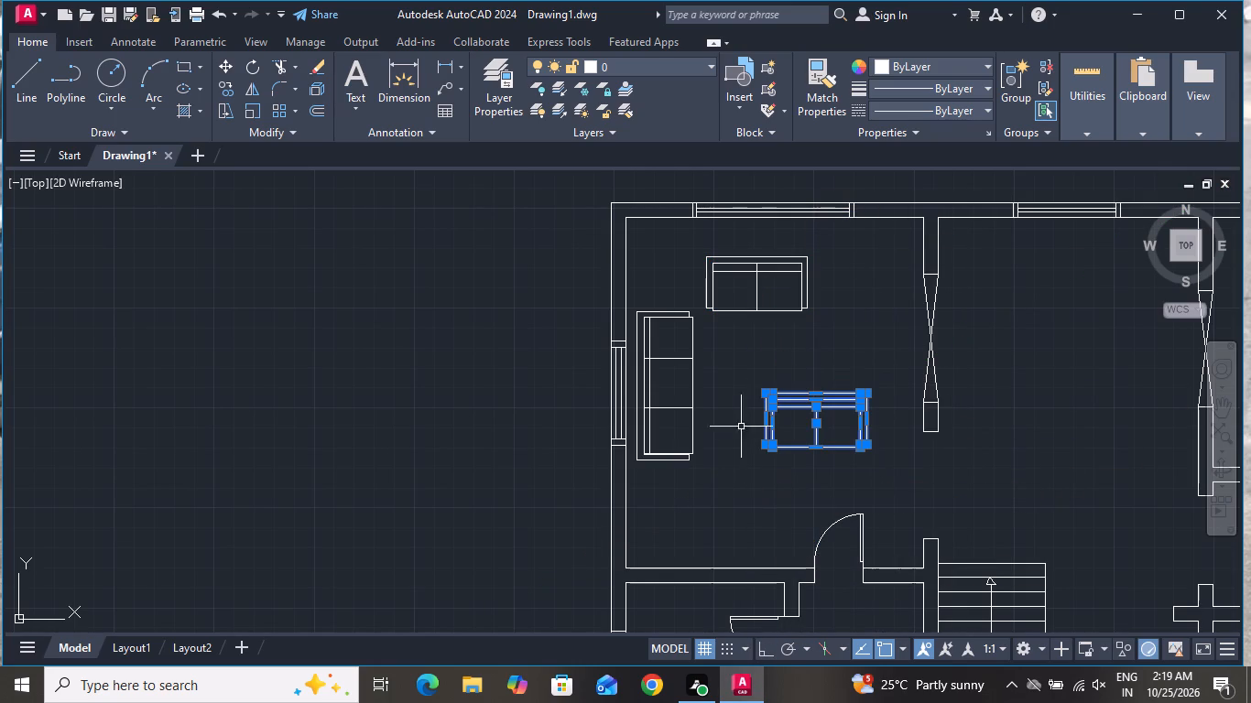
left_click(251, 61)
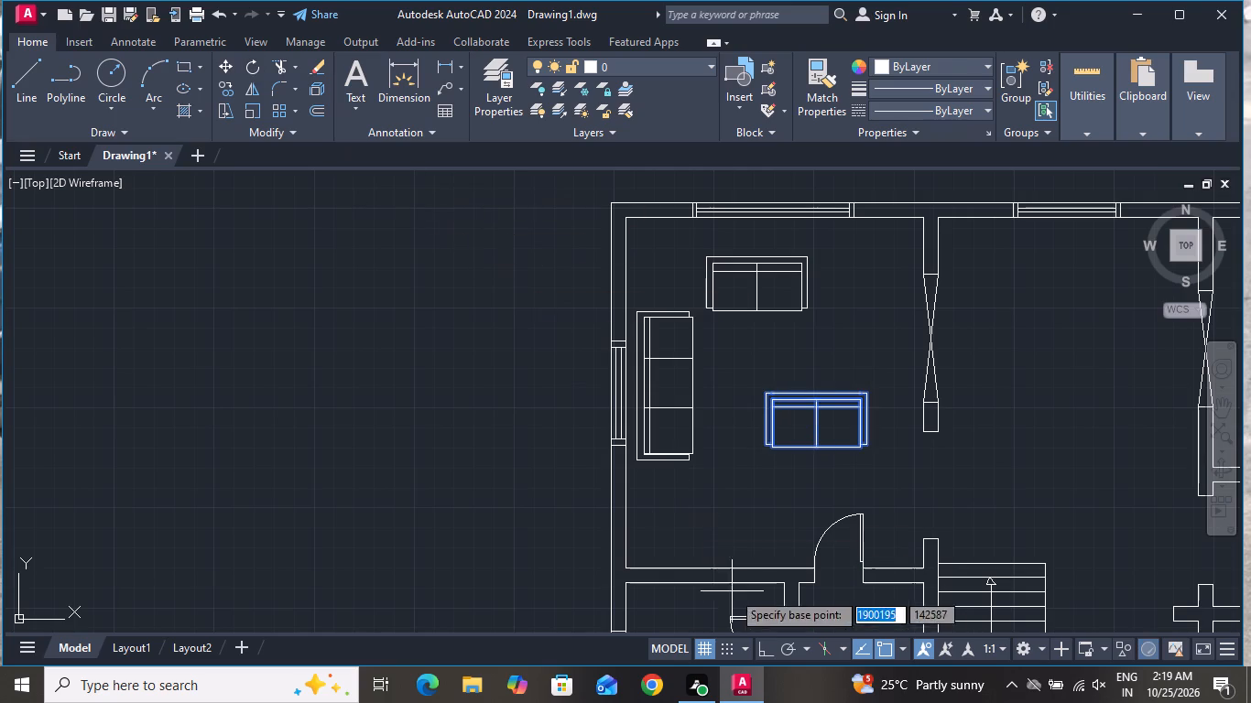
left_click(764, 653)
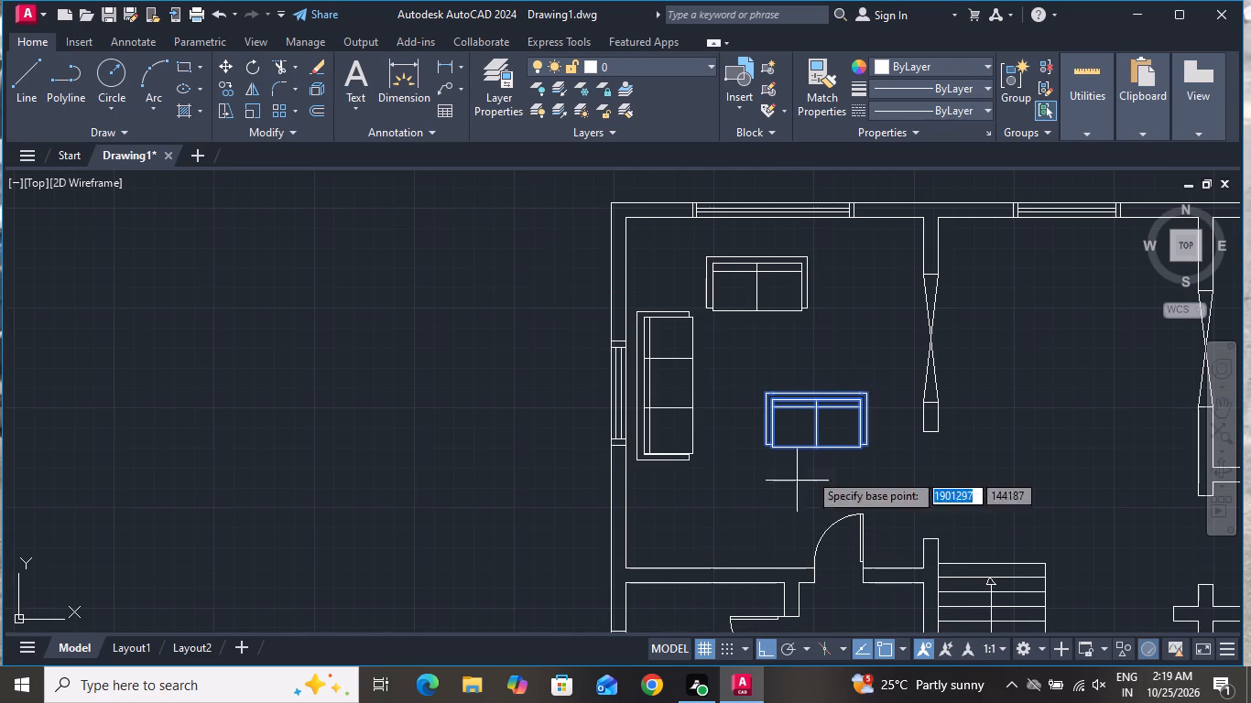
left_click(868, 386)
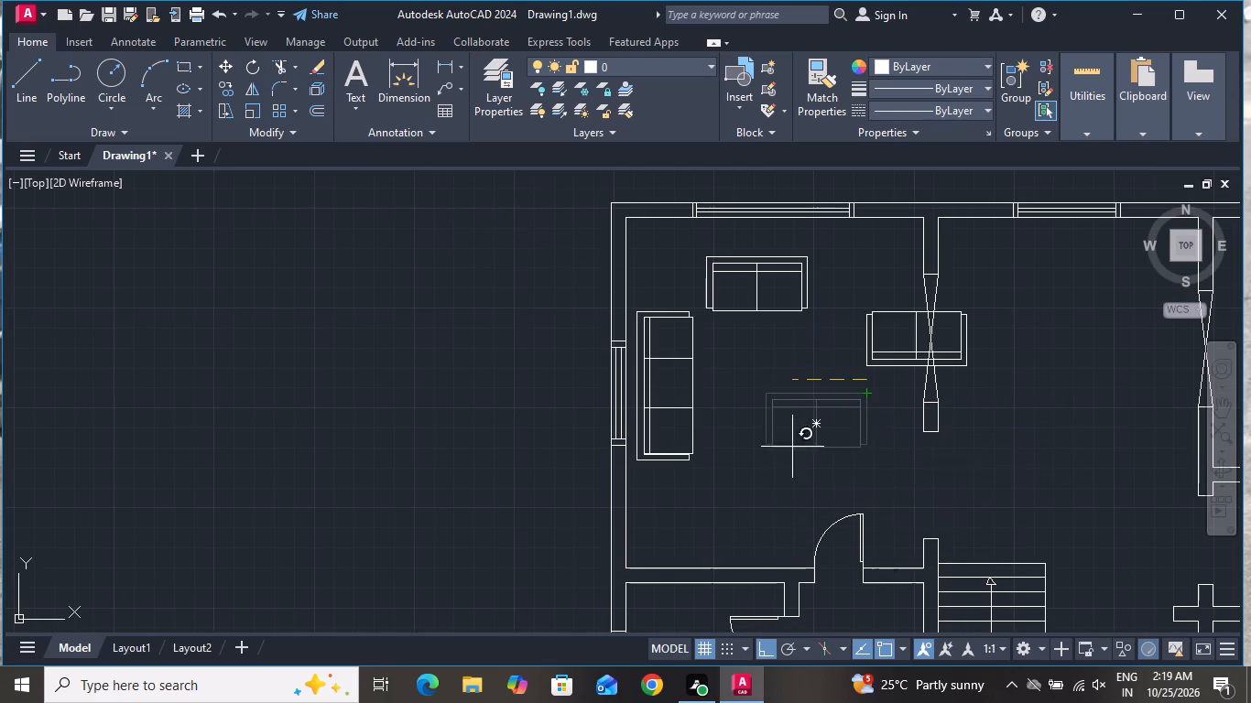
left_click(783, 362)
With ortho off, move the rotated sofa by its seat's upper-left corner to directly below the upper two-seat sofa, beside the three-seat sofa's lower end.
left_click(896, 343)
left_click(863, 418)
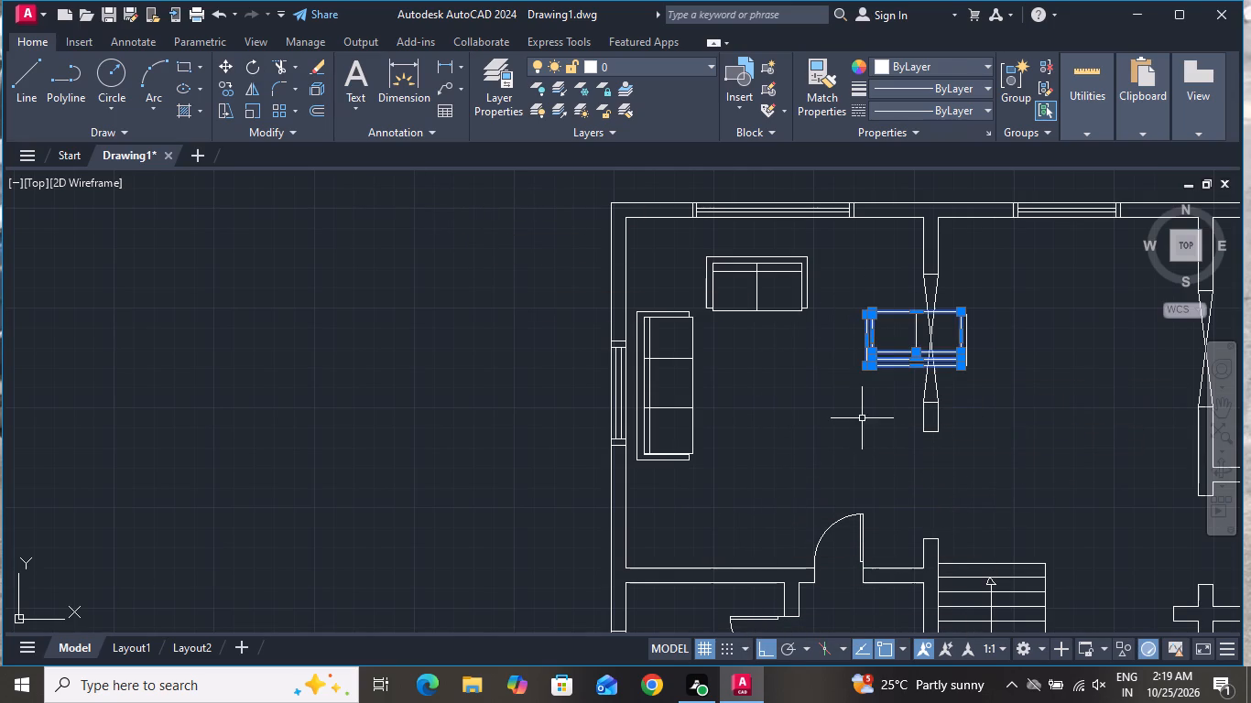
scroll(942, 331, "up", 2)
left_click(887, 352)
left_click(795, 376)
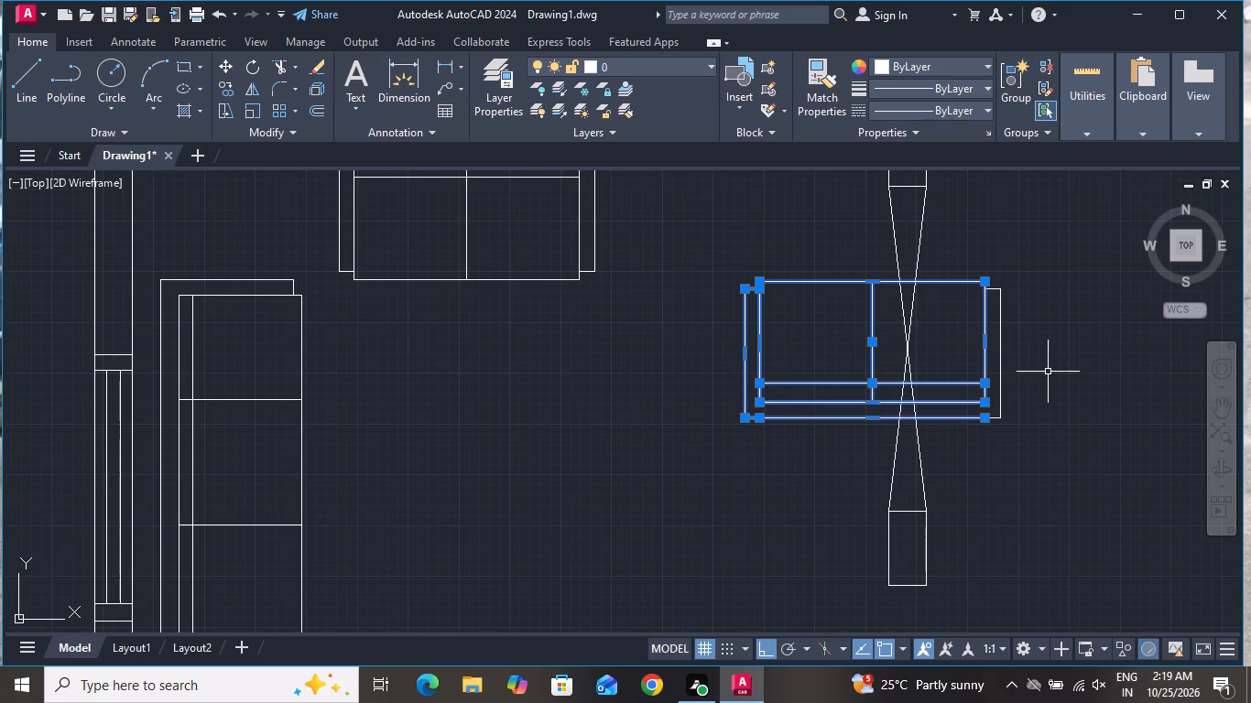
left_click(1045, 331)
left_click(974, 418)
scroll(856, 373, "up", 1)
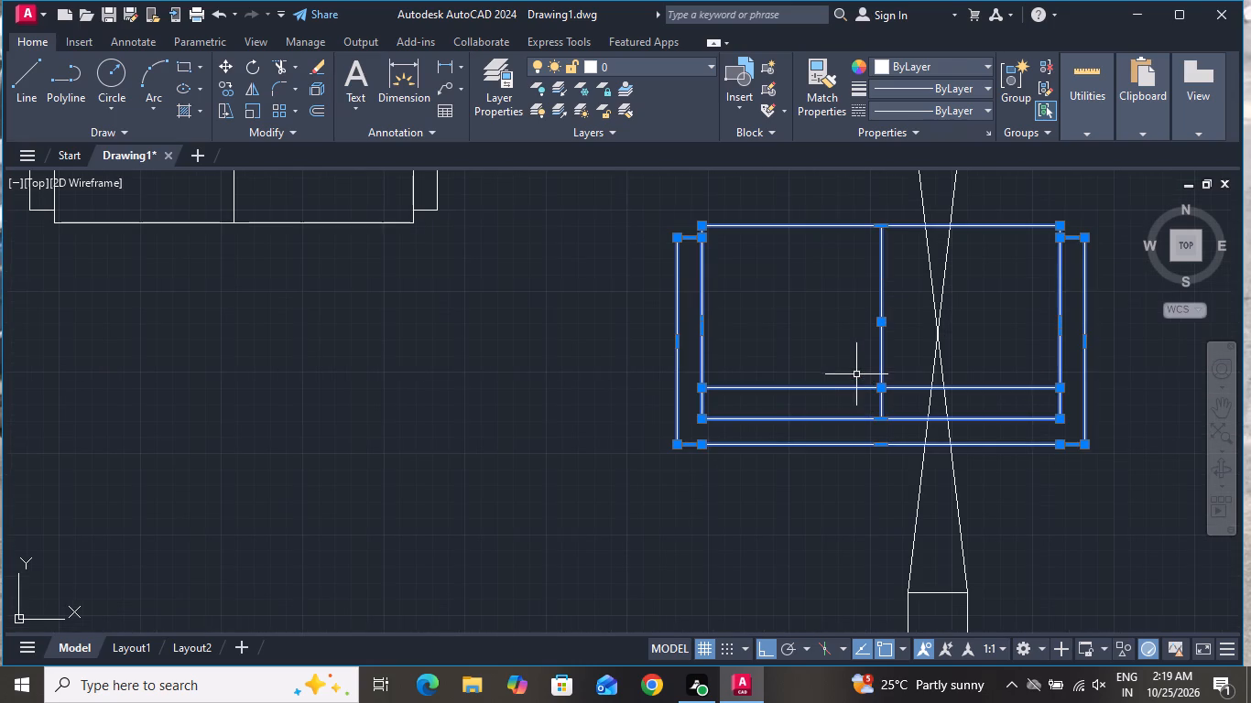
left_click(227, 62)
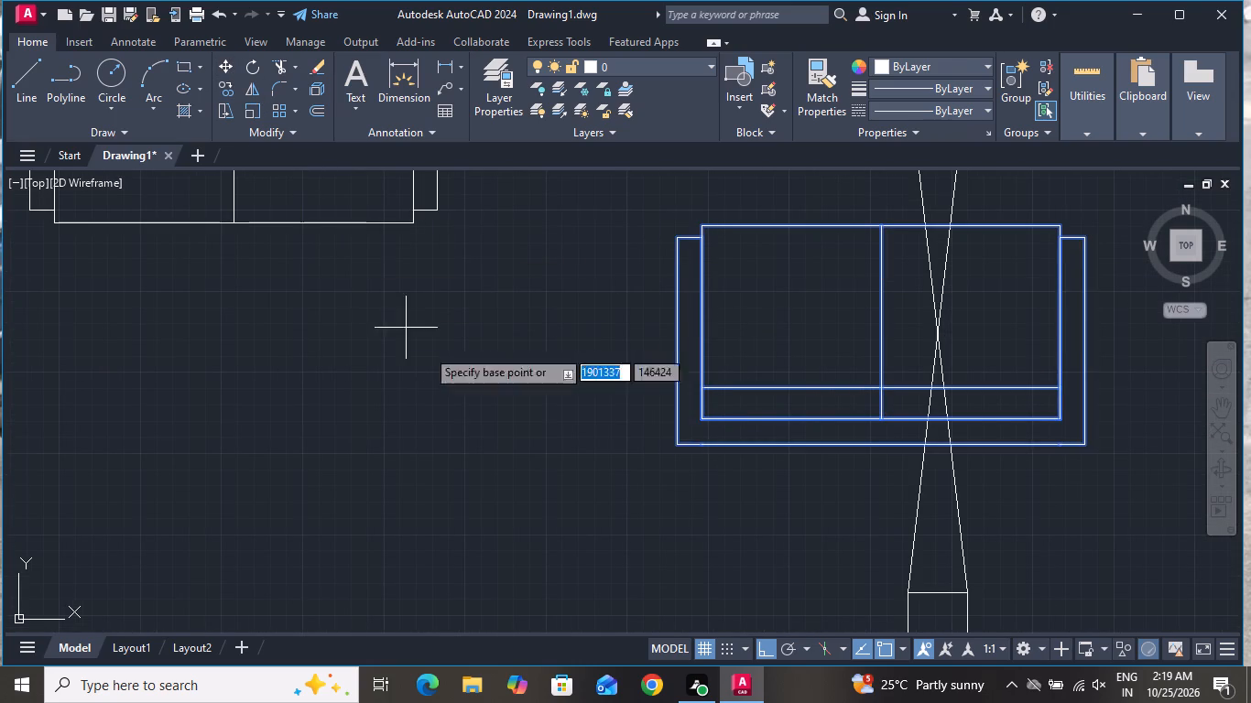
left_click(767, 647)
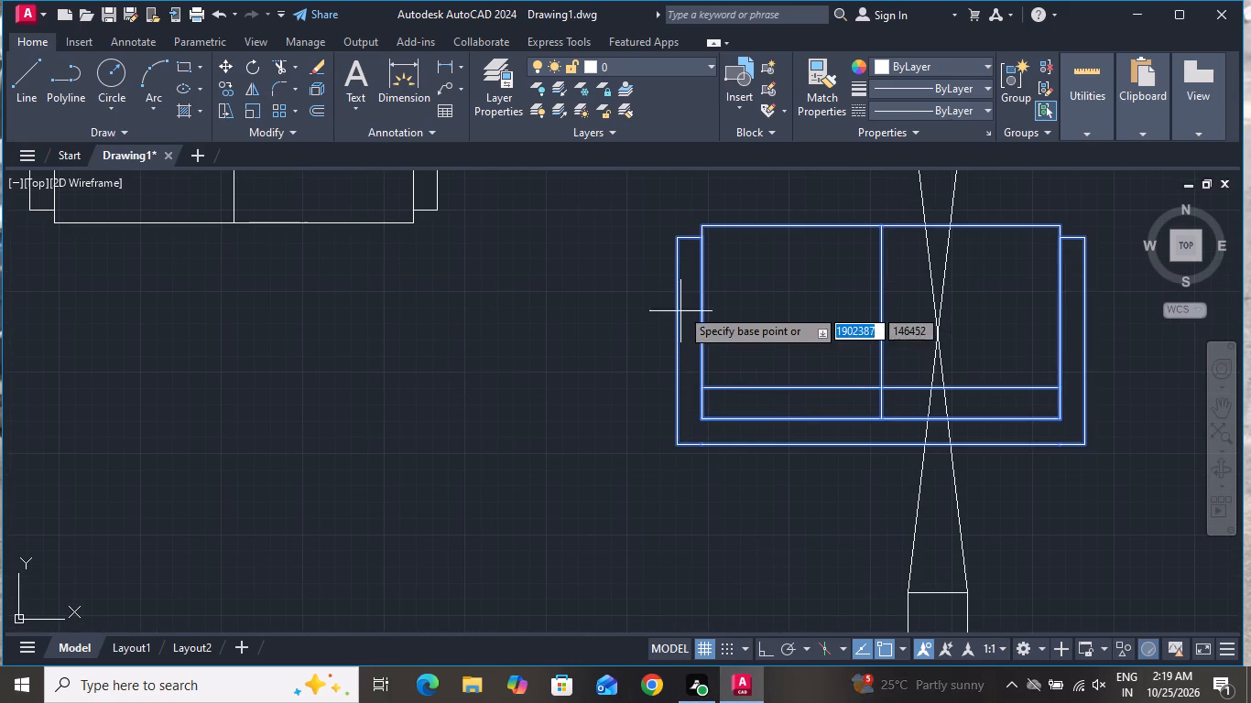
left_click(701, 218)
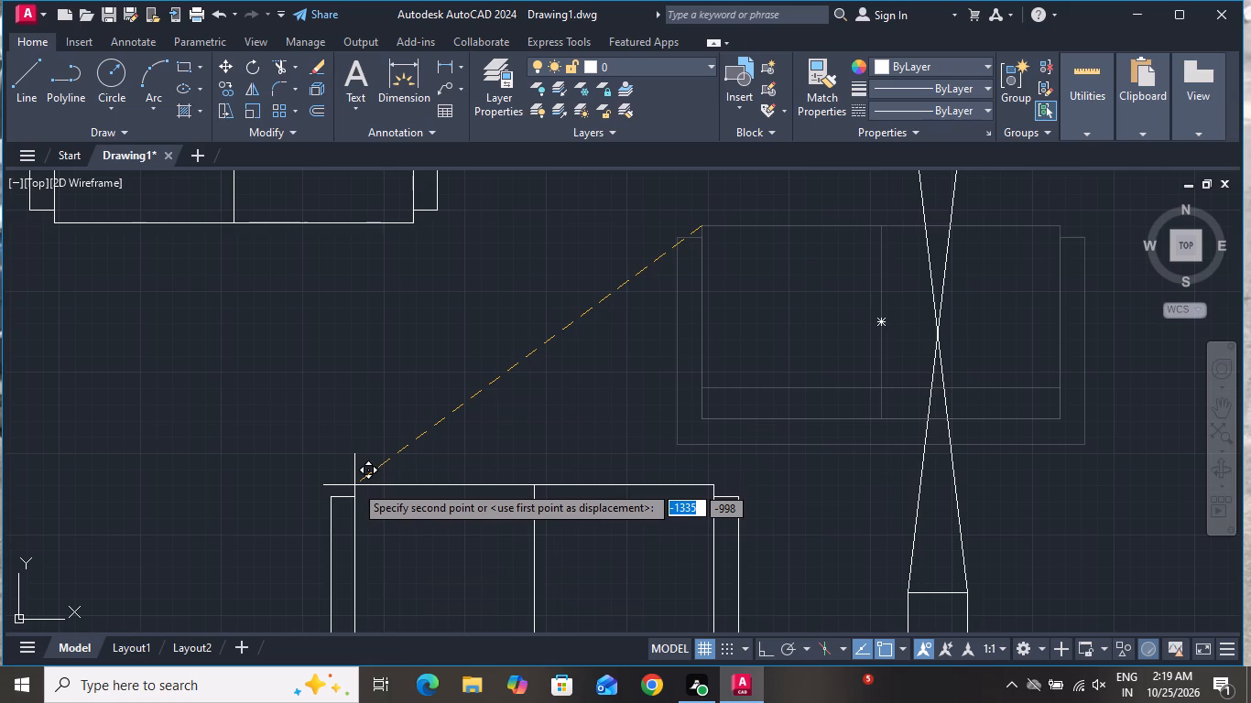
scroll(359, 527, "down", 2)
scroll(380, 366, "down", 3)
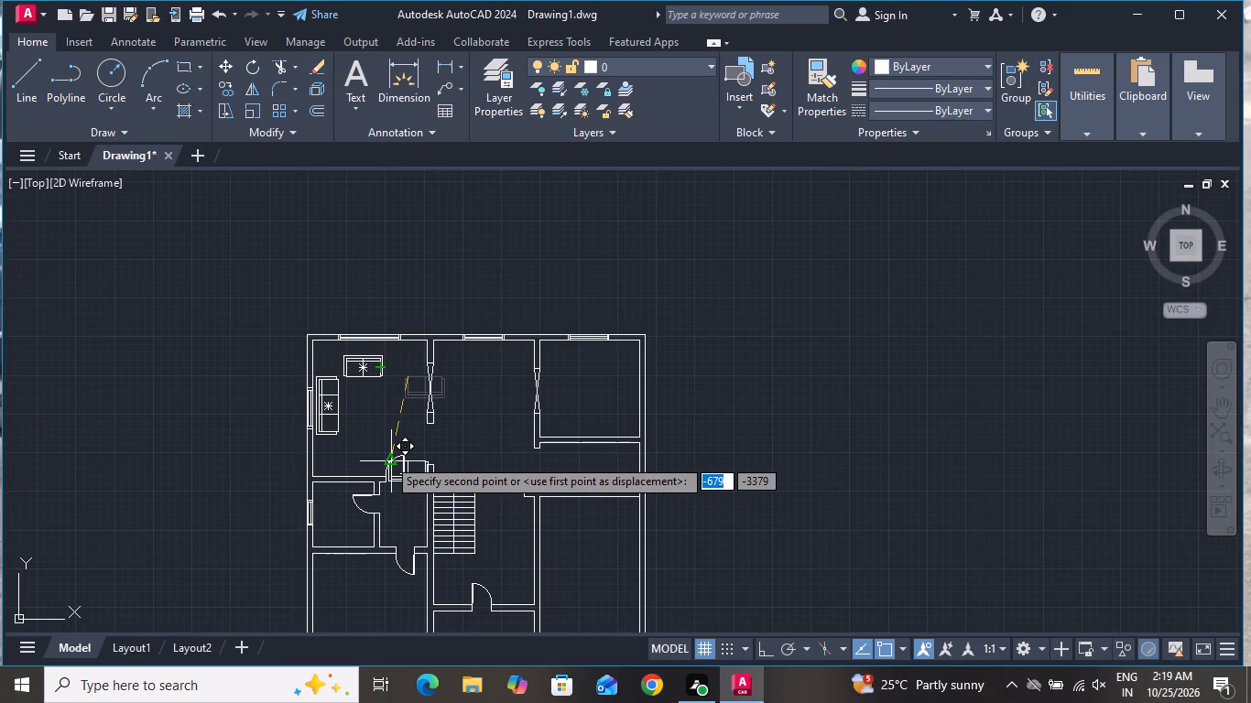
scroll(354, 432, "up", 1)
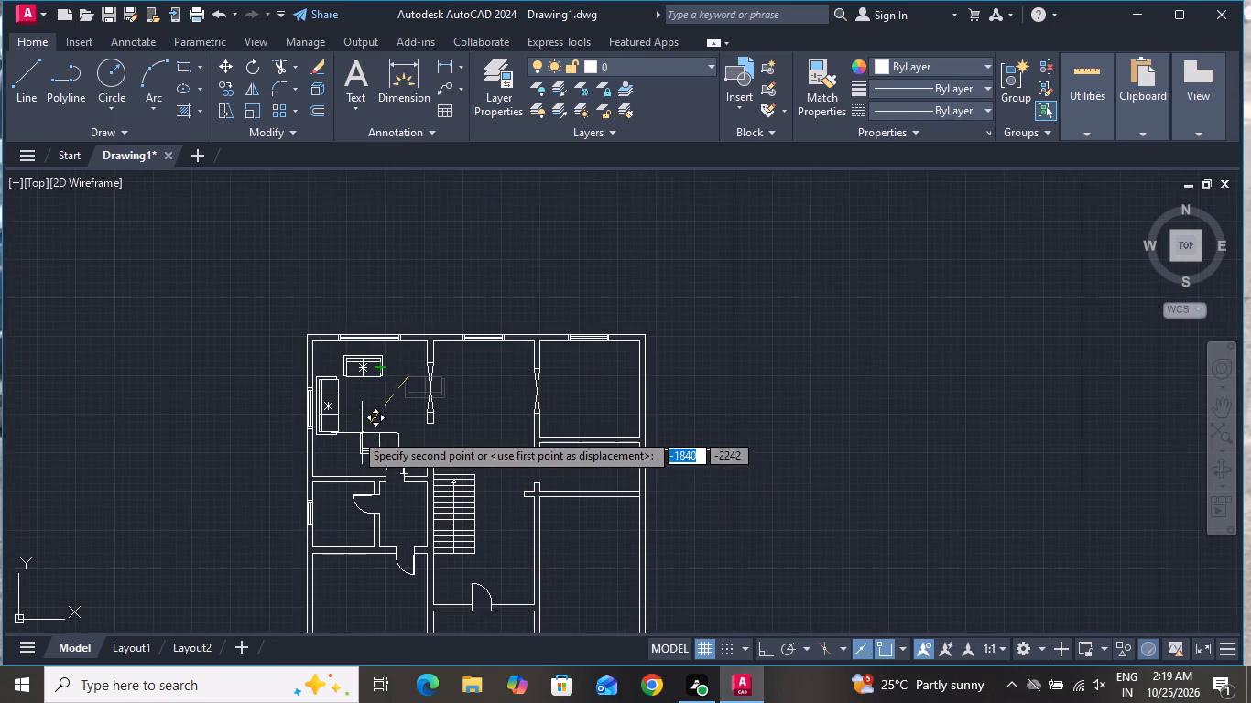
scroll(354, 432, "up", 1)
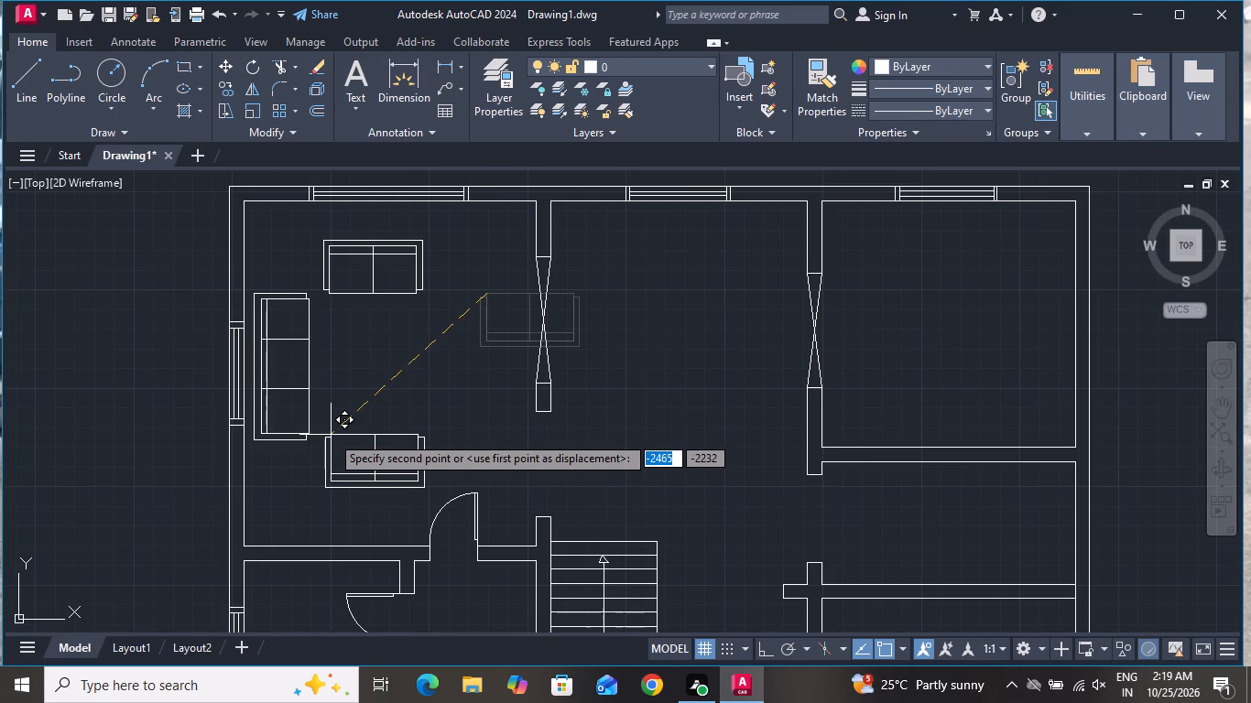
left_click(331, 431)
scroll(331, 431, "down", 1)
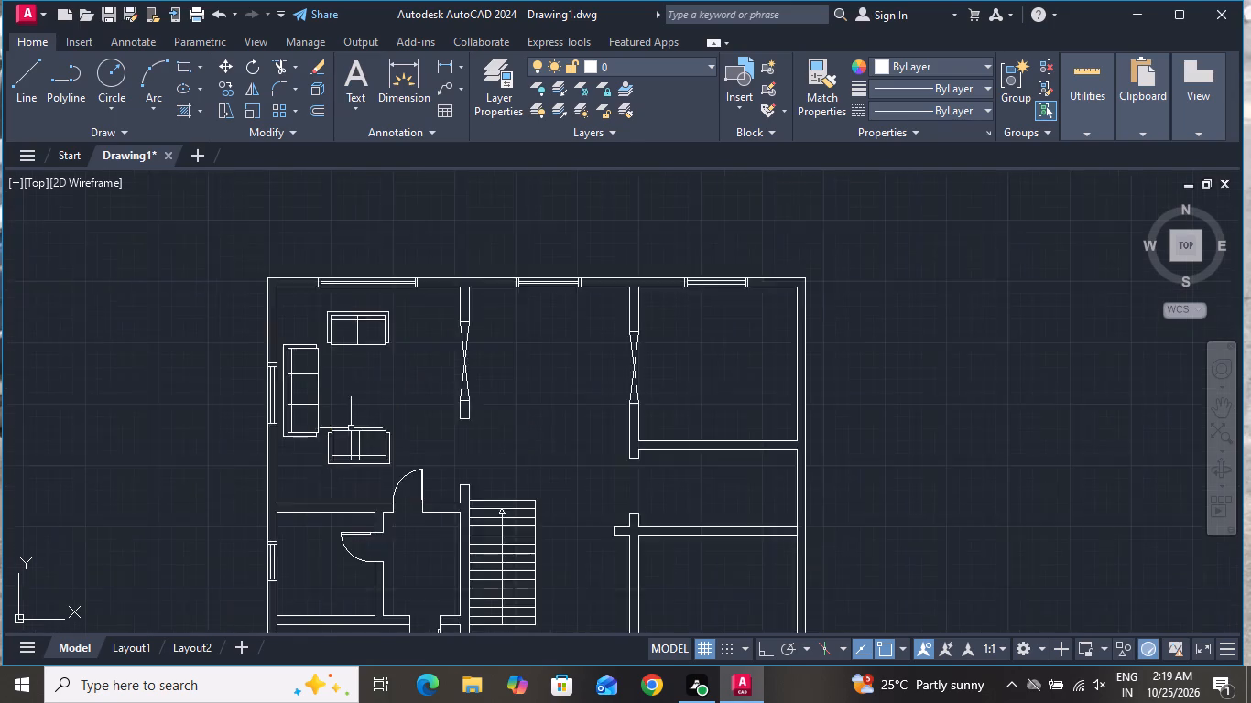
scroll(353, 428, "down", 1)
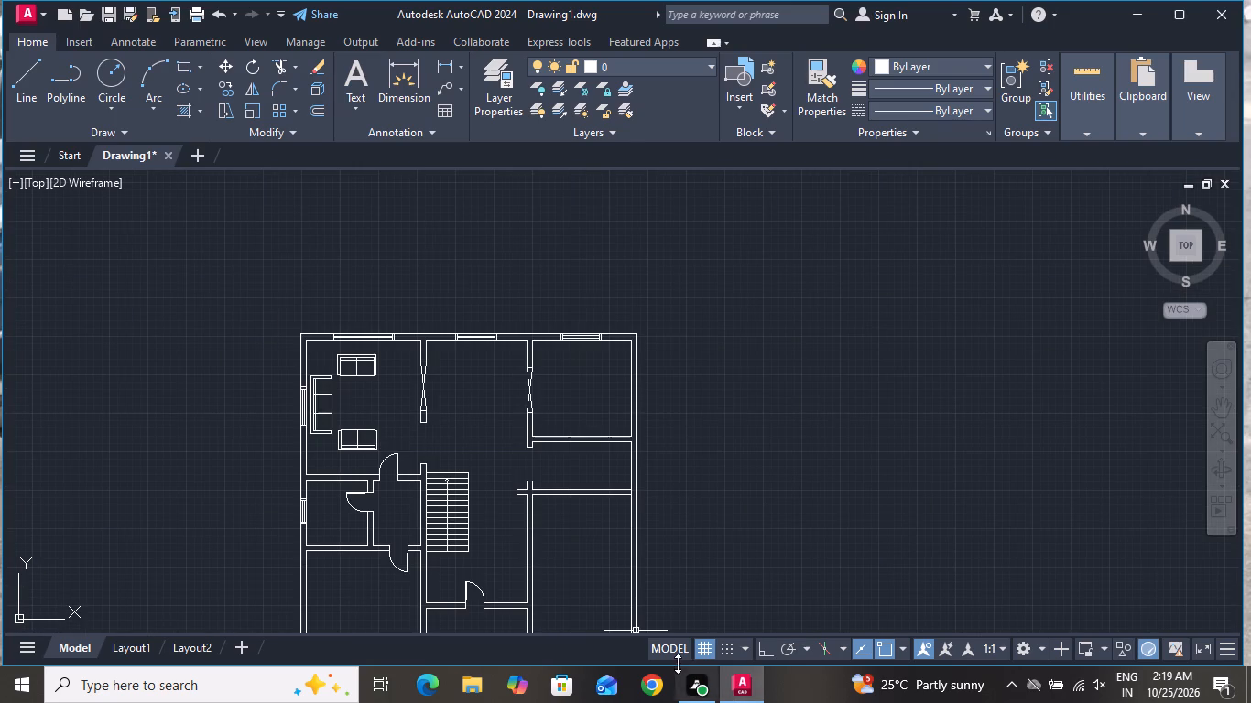
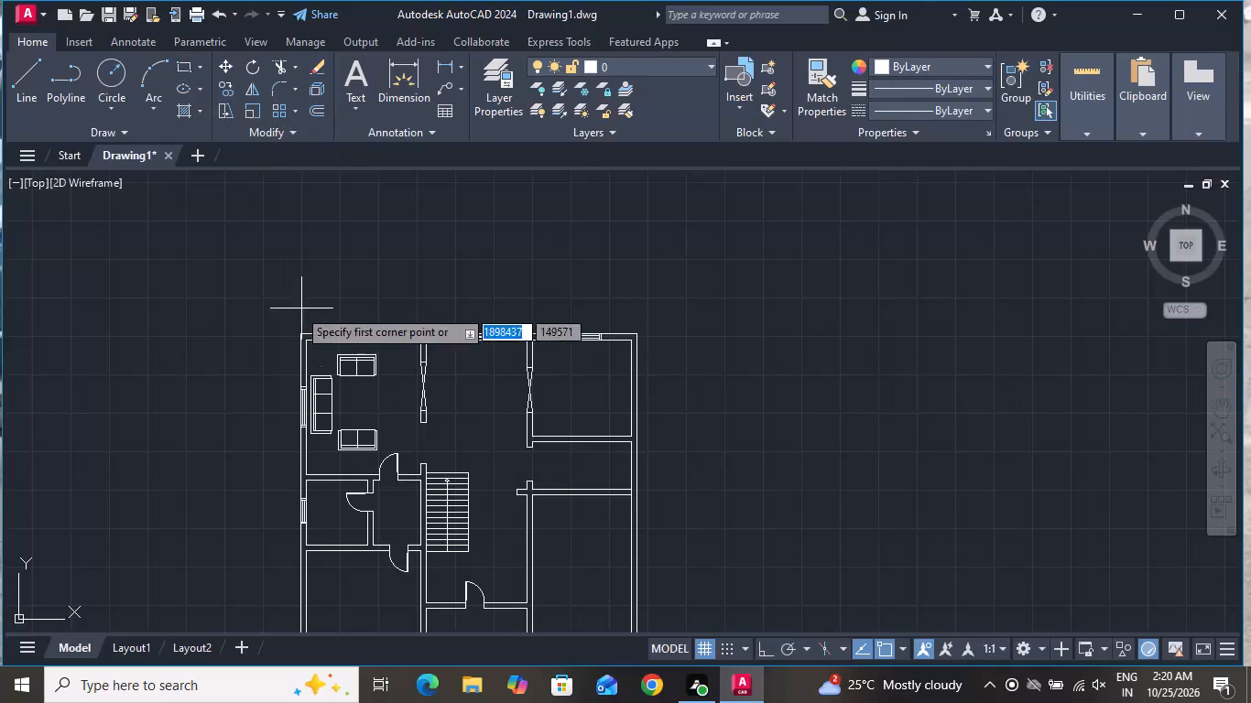
Draw an upright rectangular coffee table between the two facing two-seat sofas, just beside the three-seat sofa.
scroll(354, 395, "down", 1)
scroll(349, 398, "up", 3)
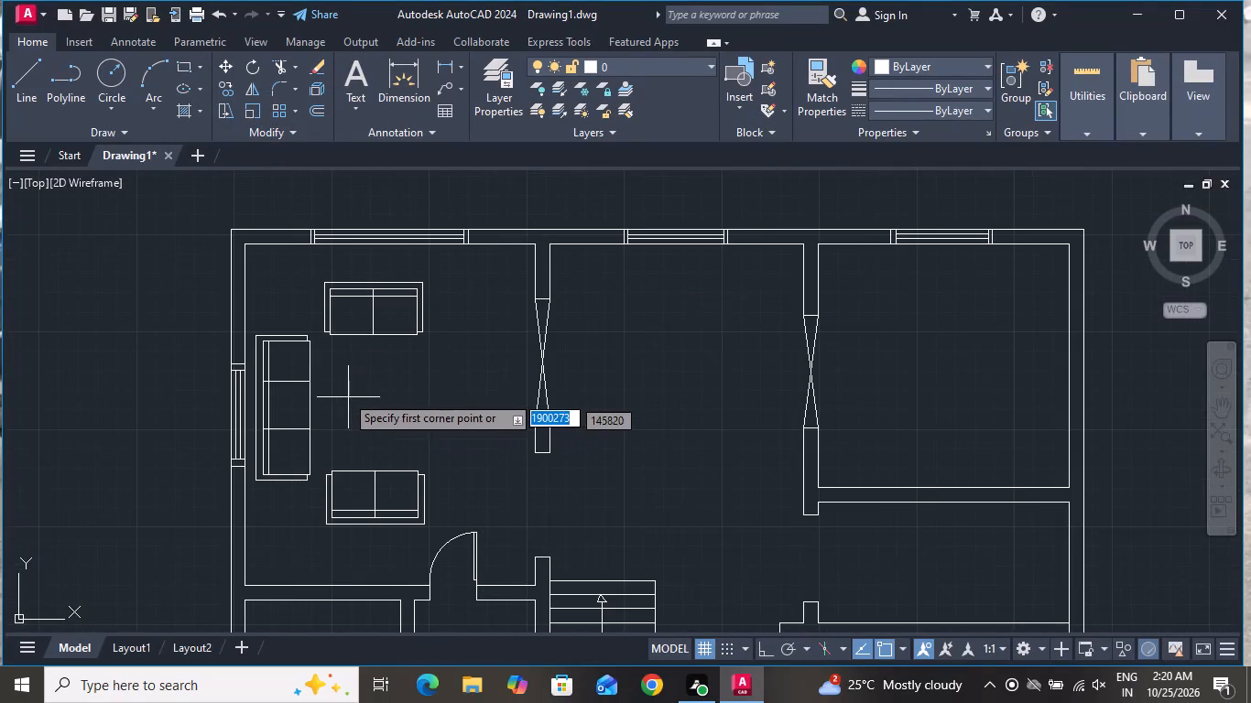
left_click(333, 363)
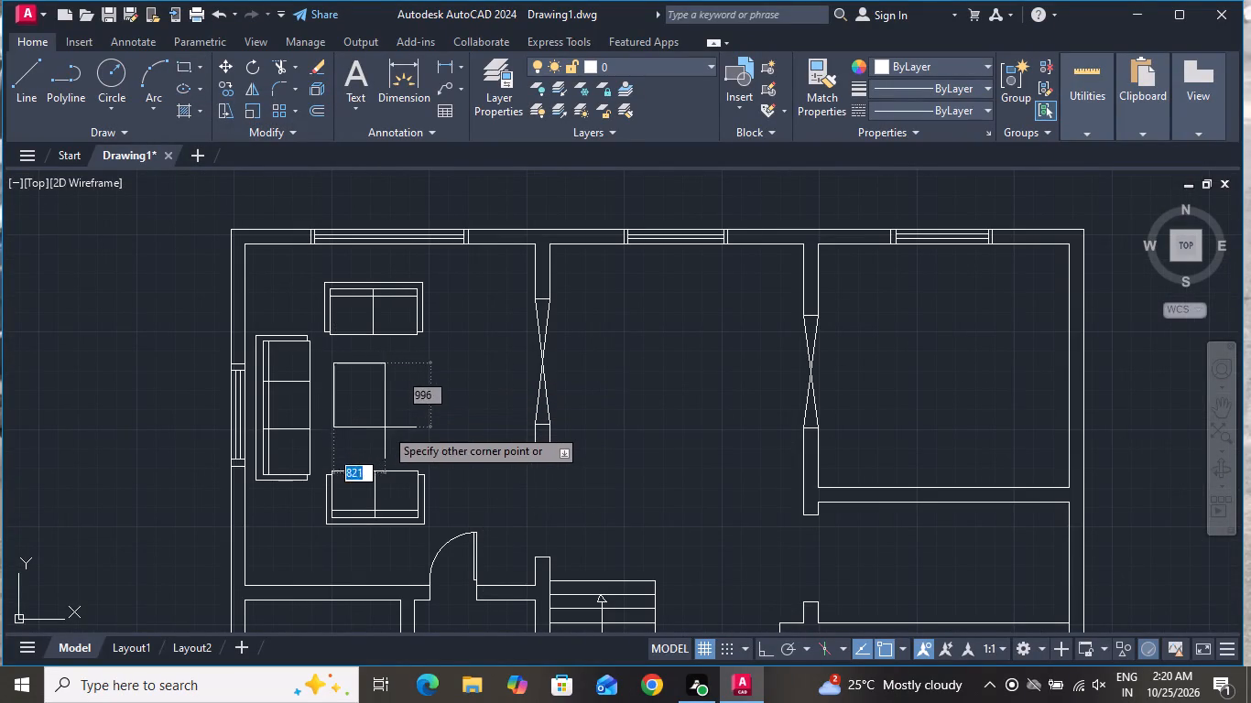
left_click(397, 444)
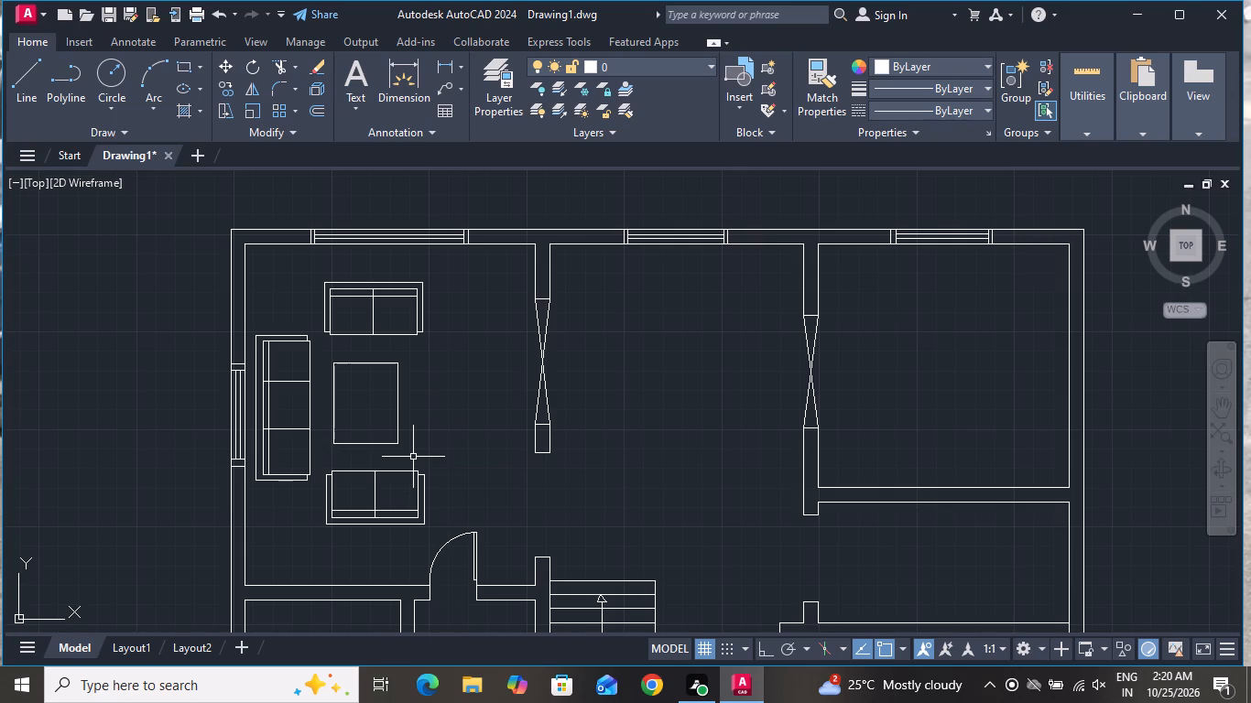
Offset the coffee table rectangle inward by 5 to form an inner edge.
key("o")
key("space")
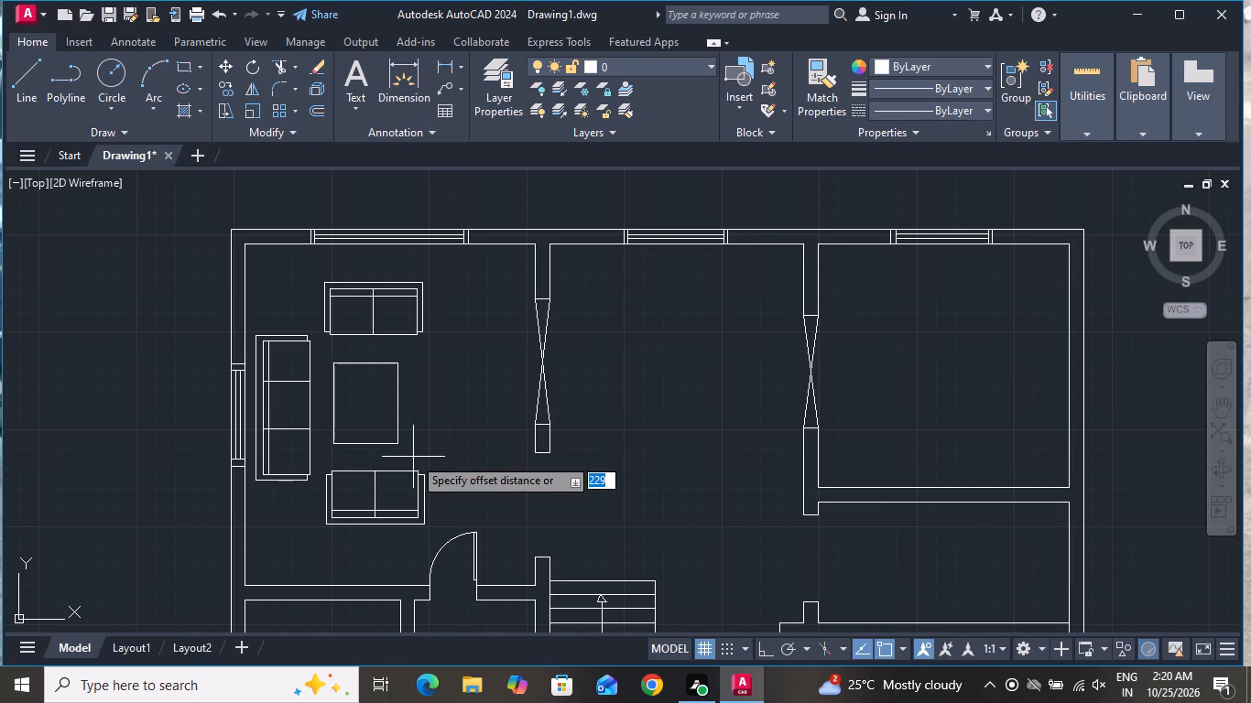
type("5")
key("space")
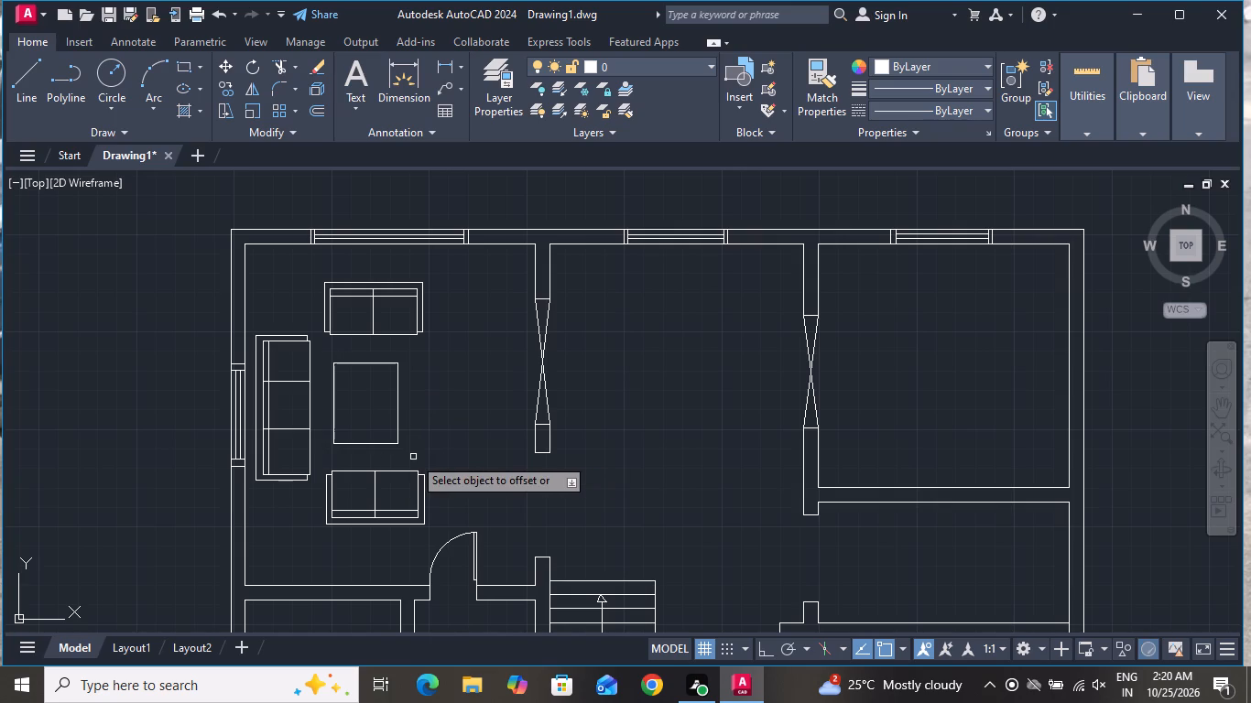
left_click(383, 362)
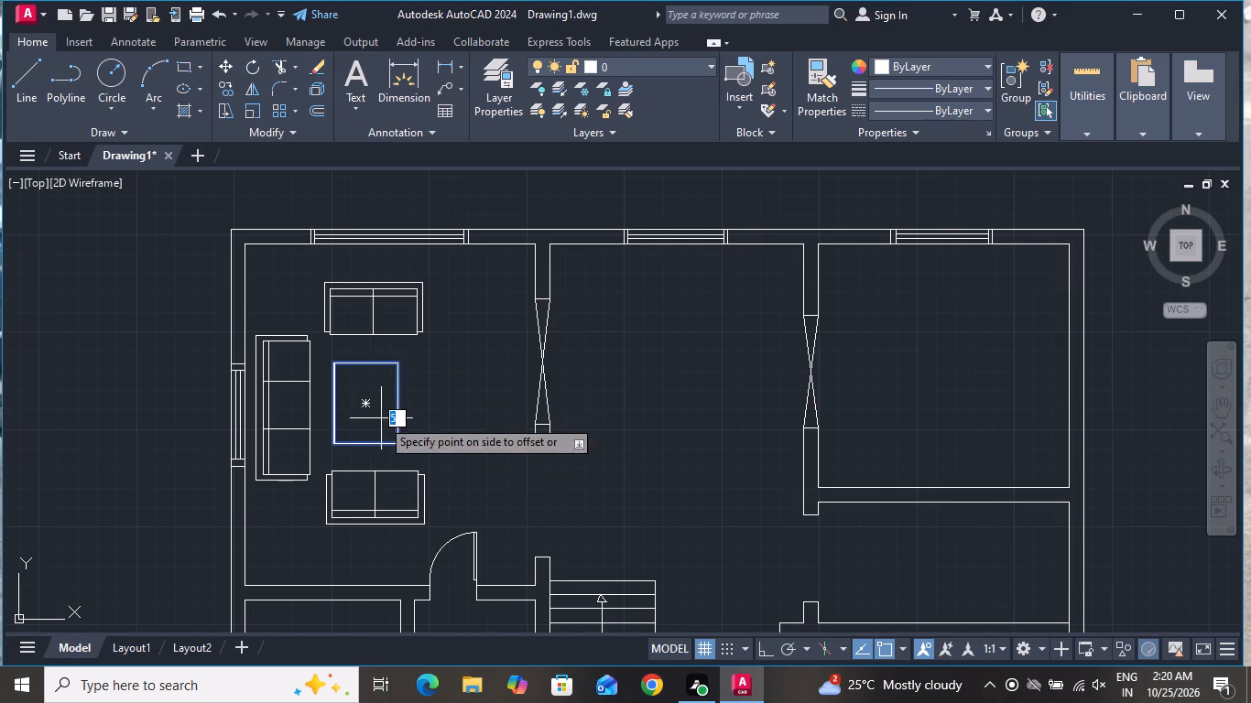
left_click(382, 418)
right_click(408, 424)
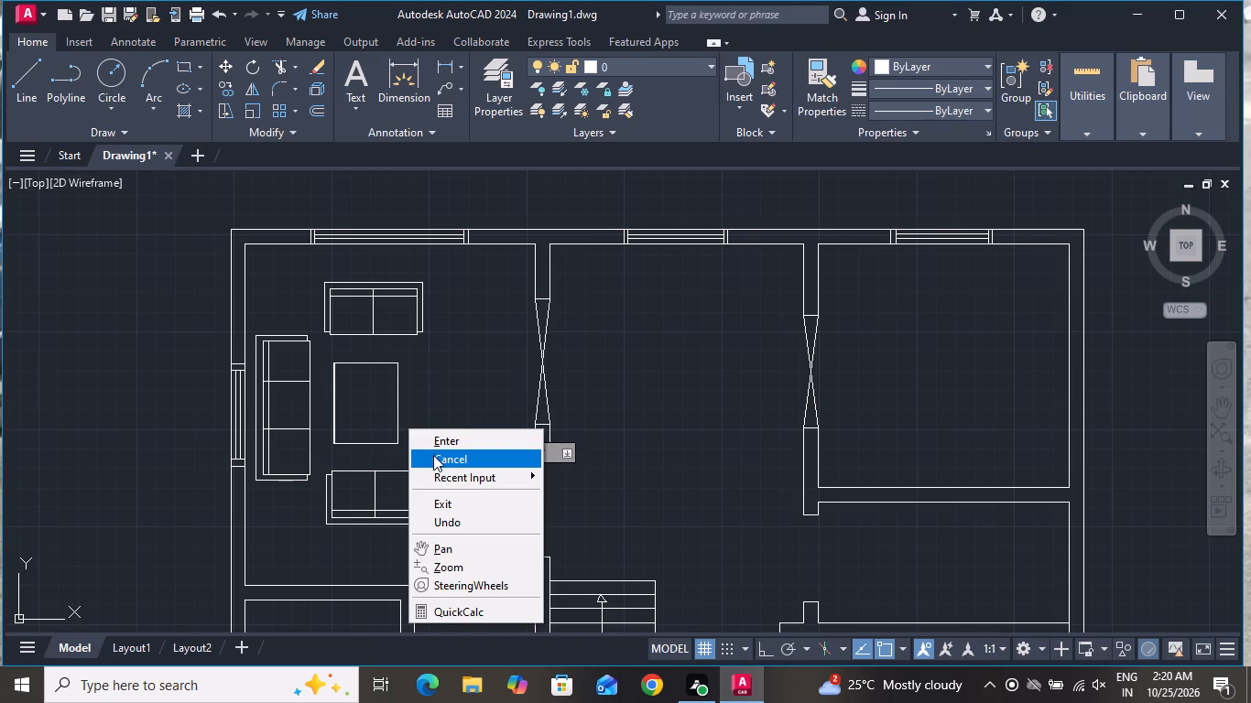
left_click(435, 449)
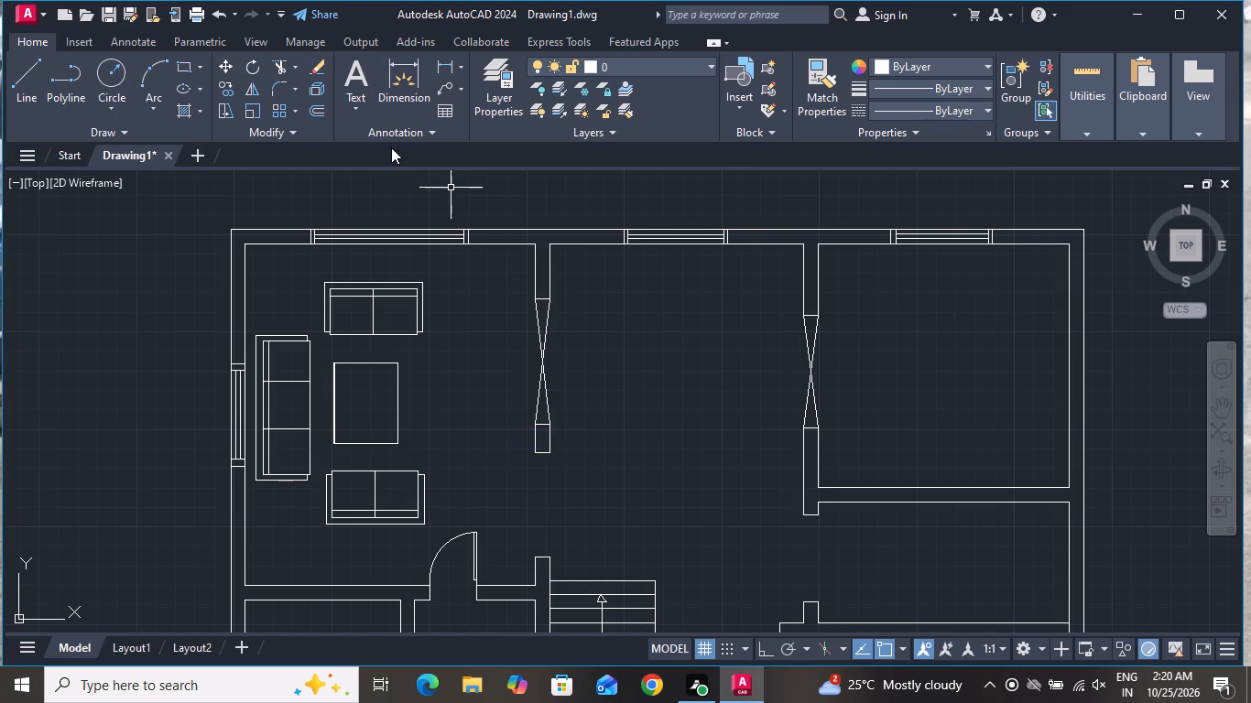
Draw an upright rectangle about 850 wide by 1684 high in the open upper-middle room, below its window.
left_click(0, 71)
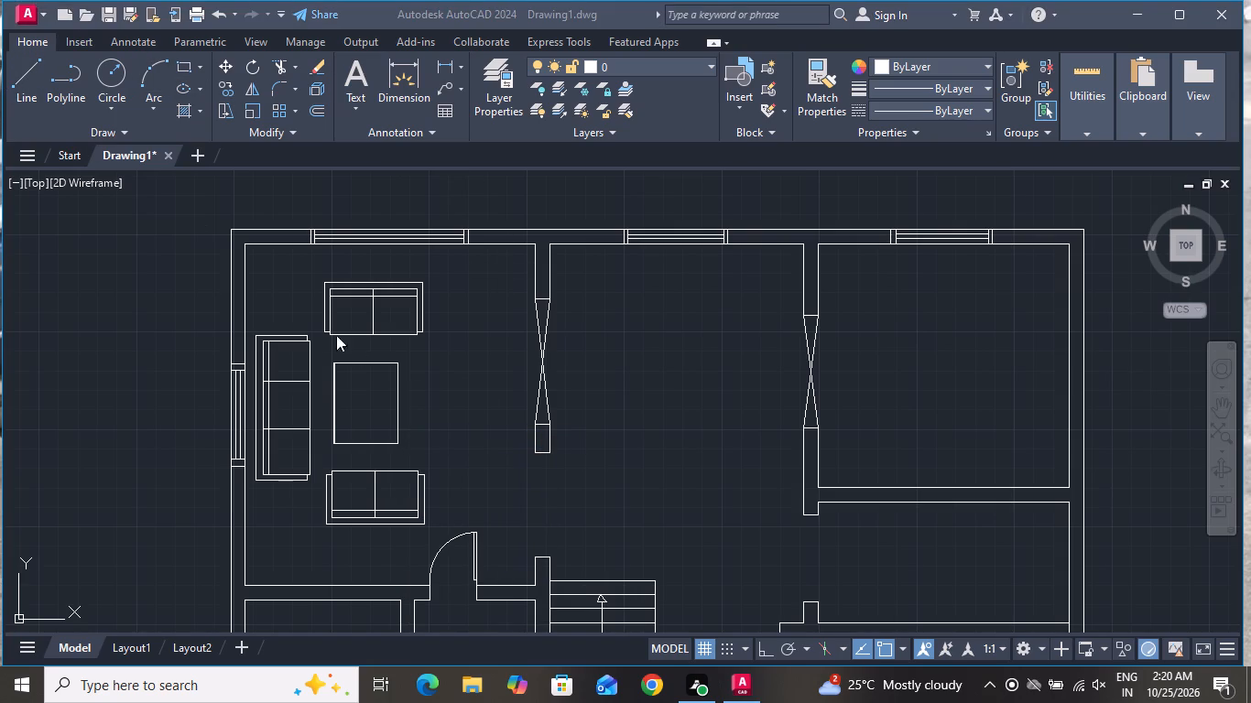
left_click(178, 61)
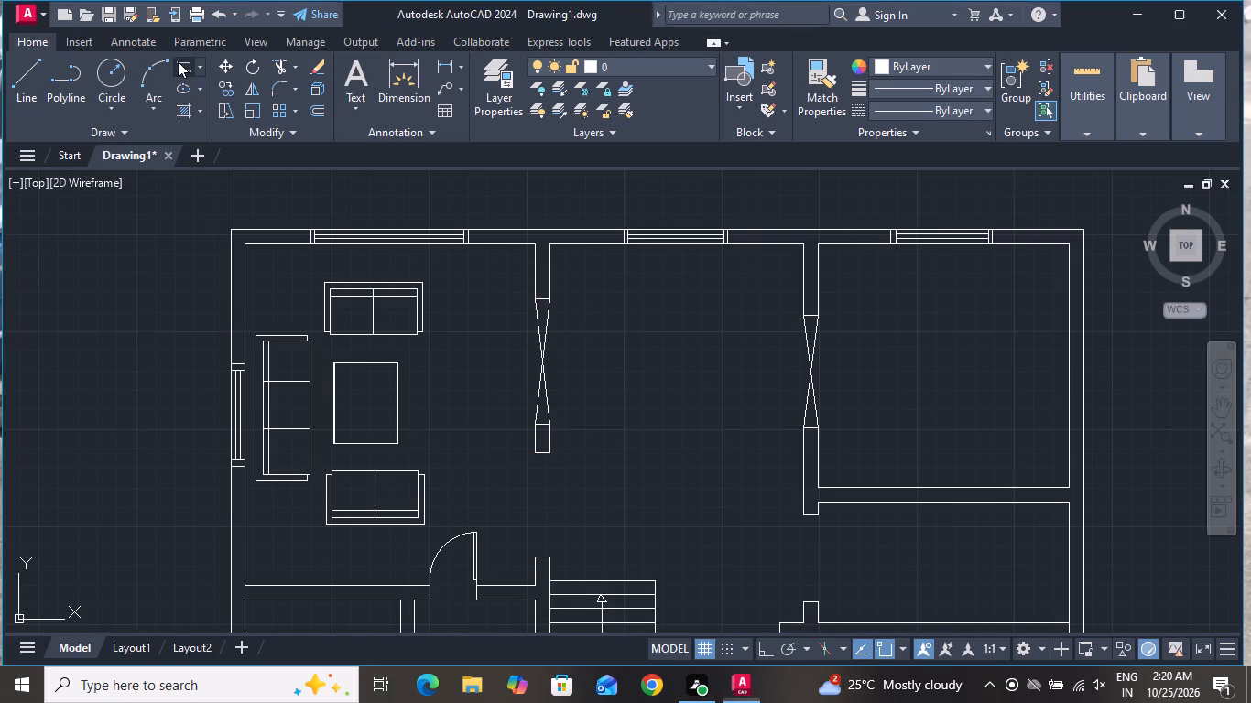
left_click(189, 67)
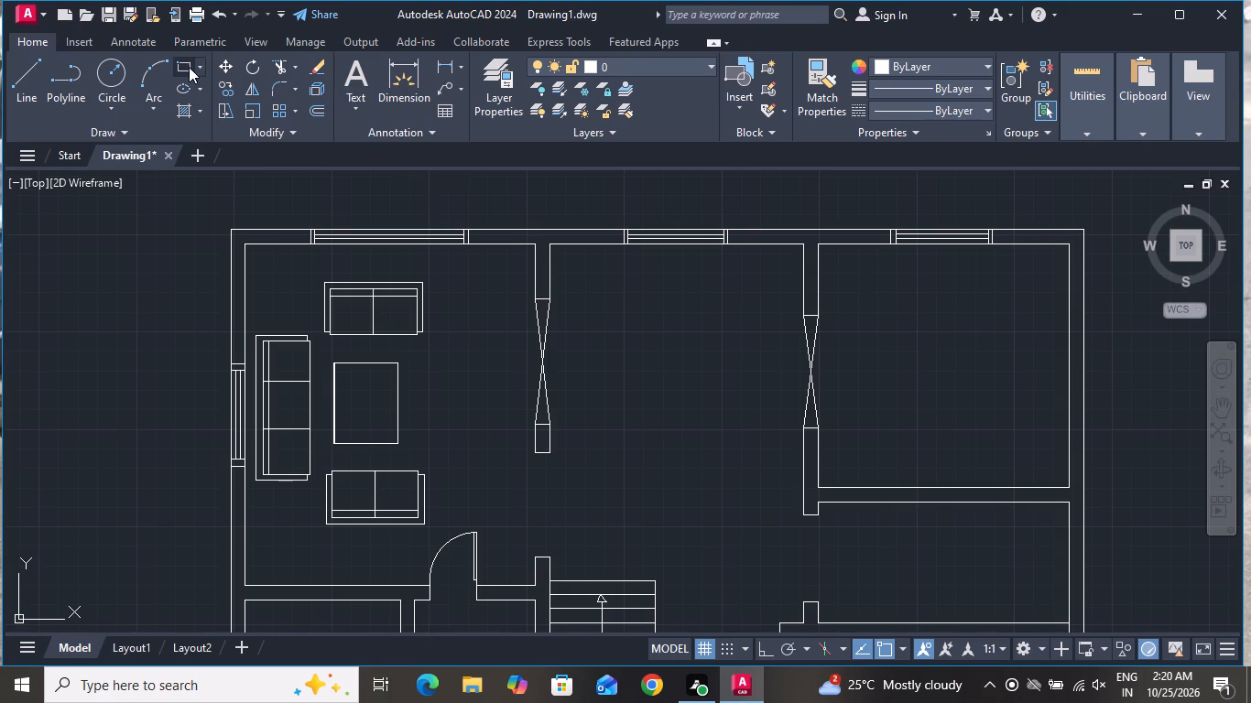
left_click(634, 304)
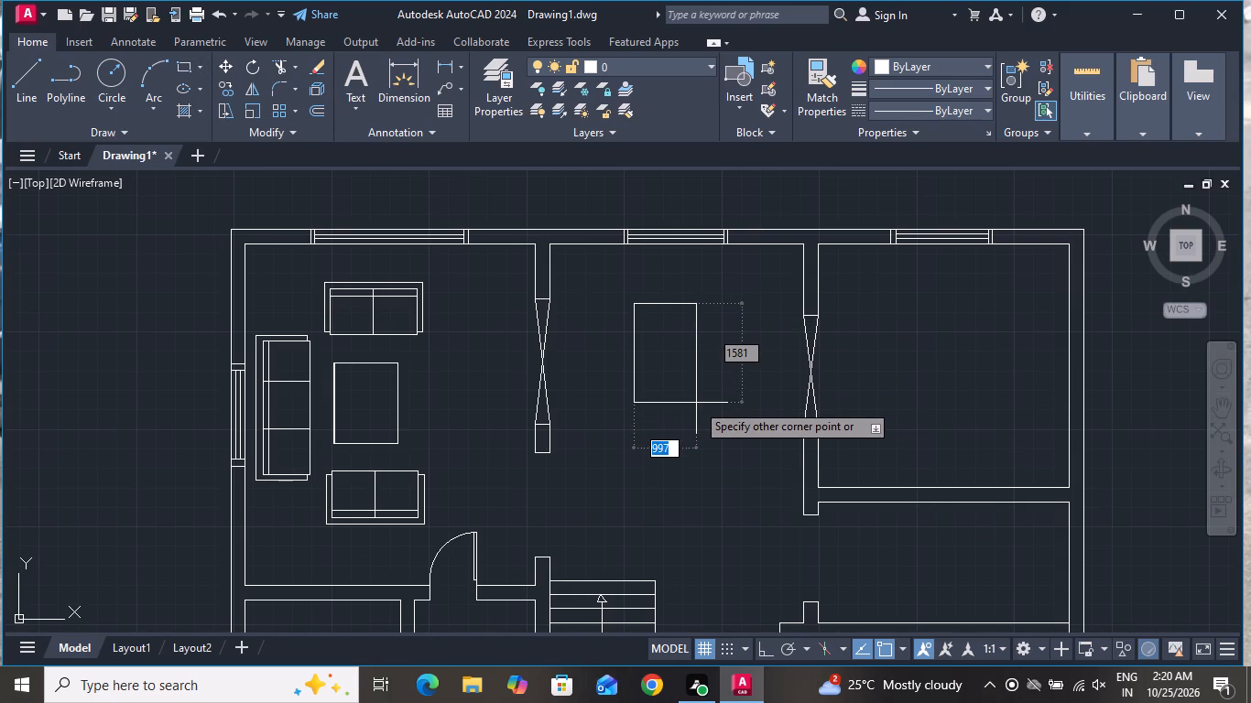
left_click(687, 407)
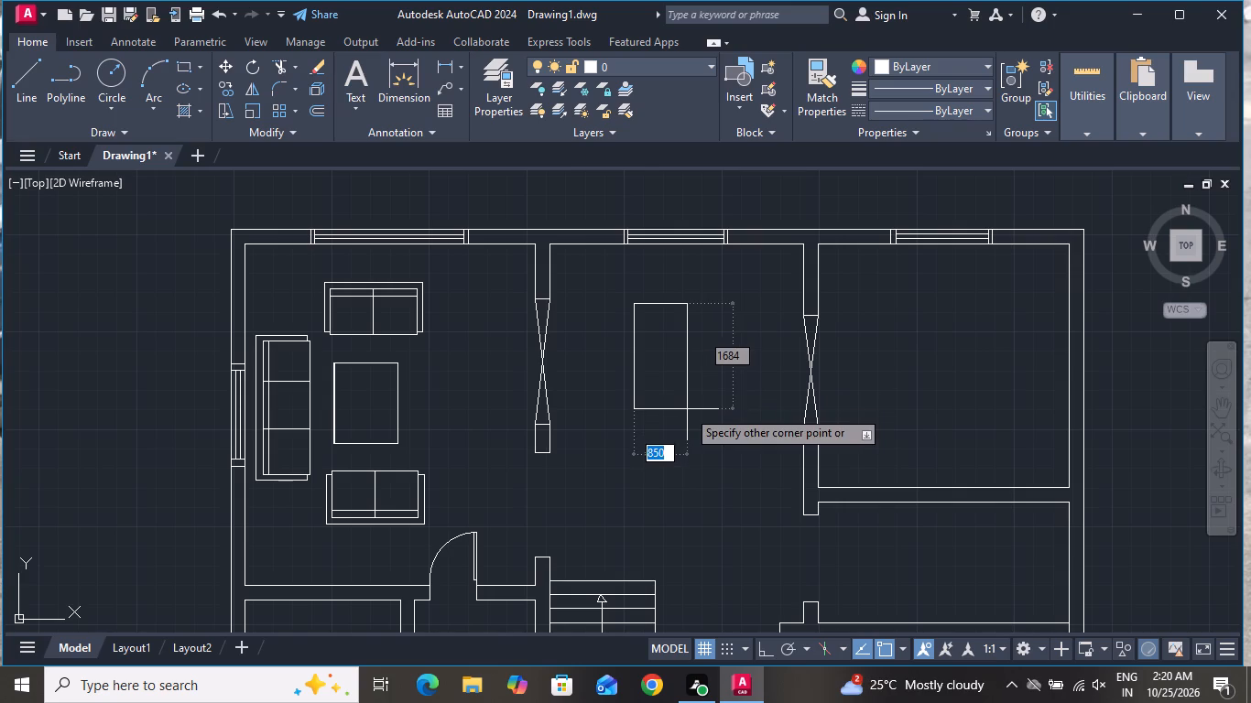
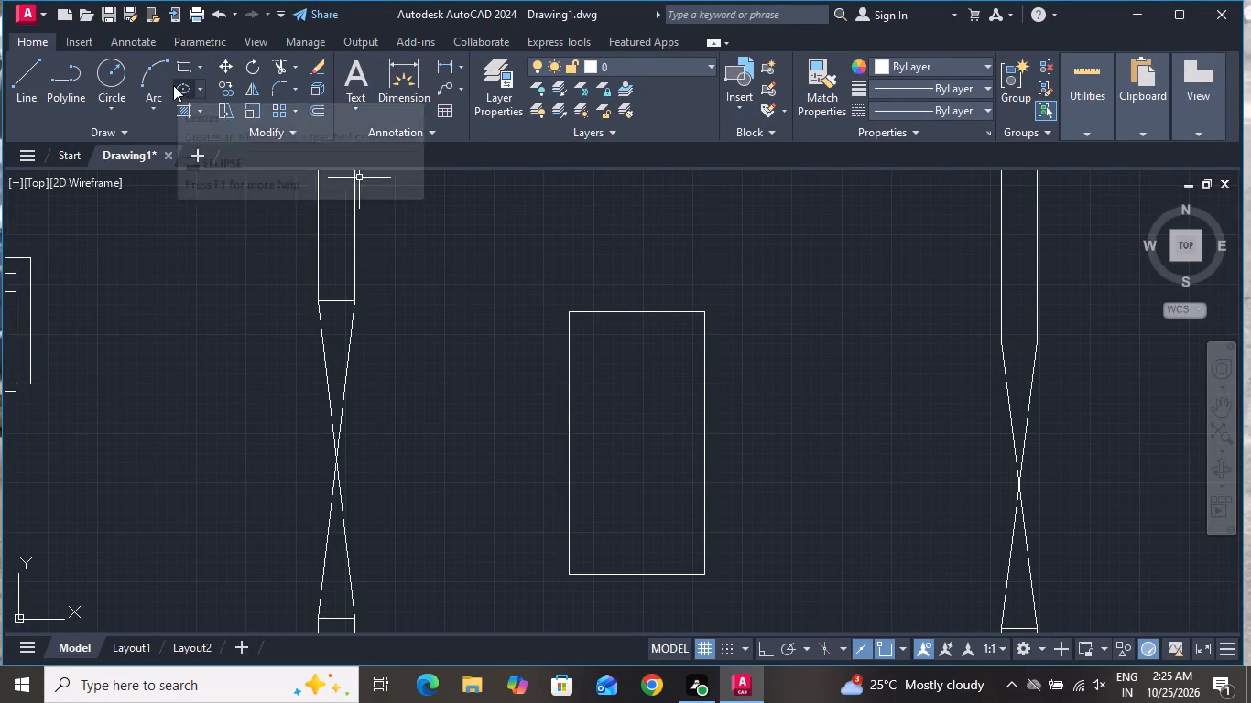
Draw a small upright chair rectangle about 217 wide, rising from the middle of the large rectangle's top edge.
left_click(188, 62)
scroll(622, 319, "up", 1)
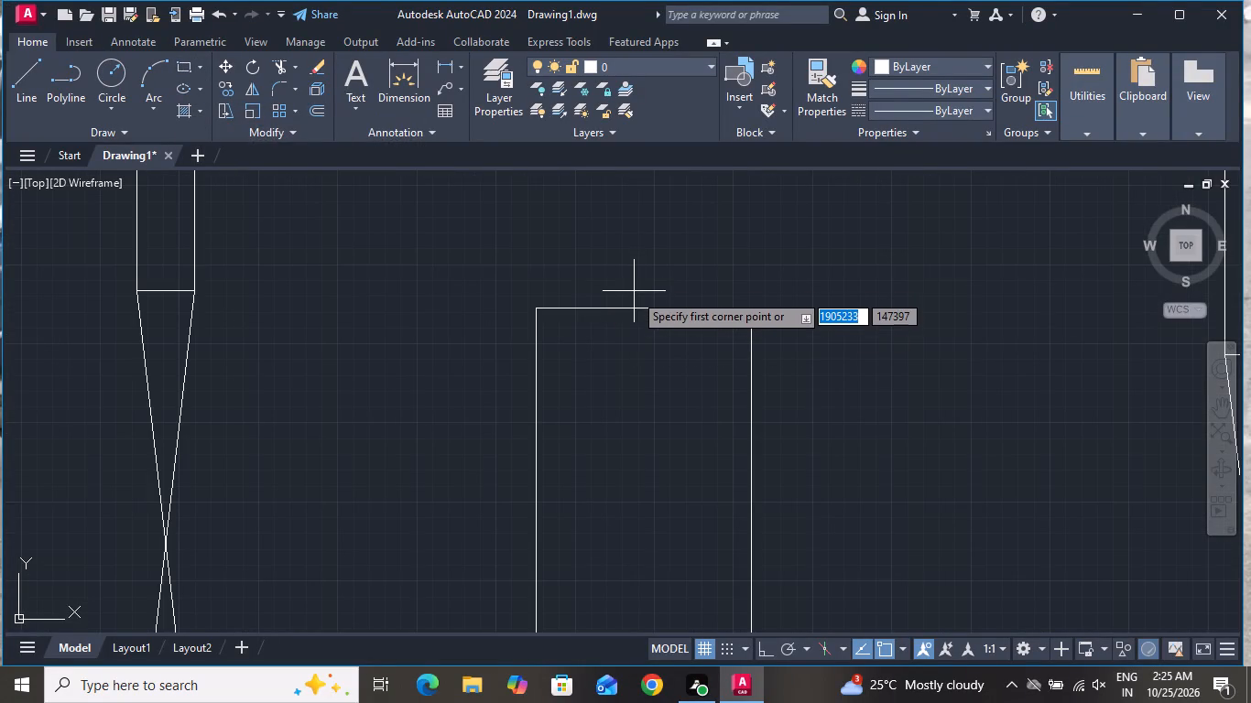
left_click(614, 309)
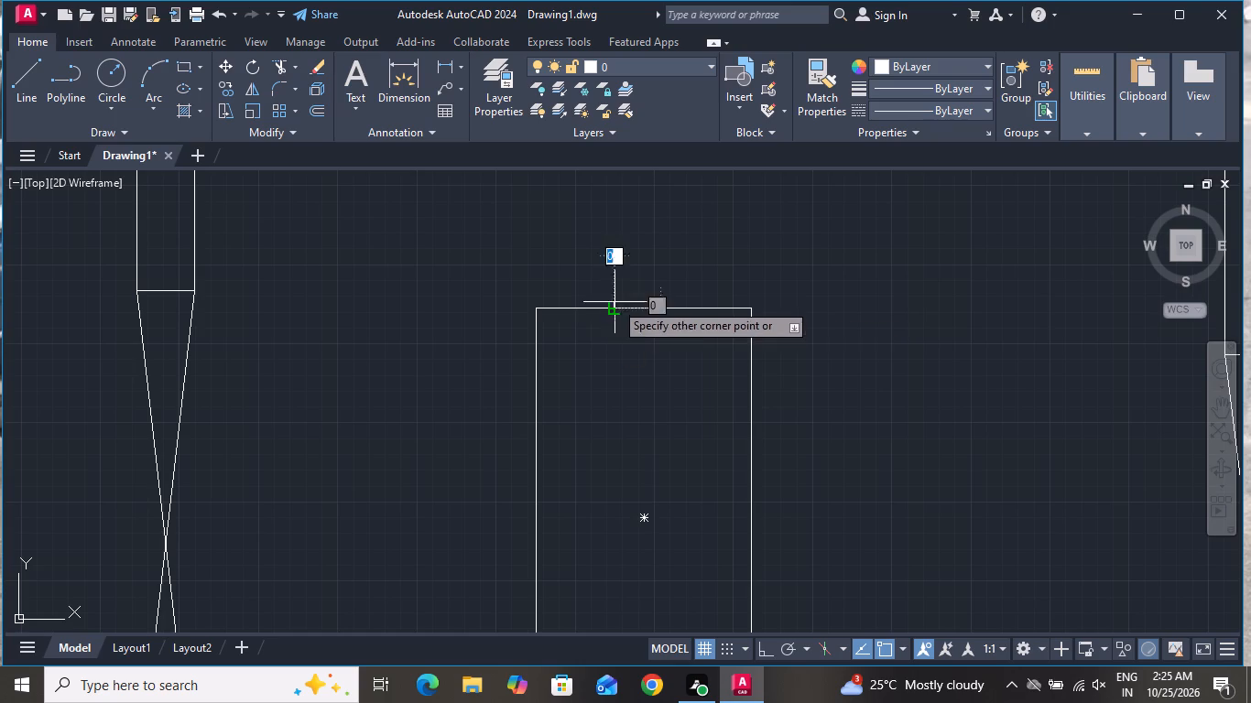
left_click(669, 242)
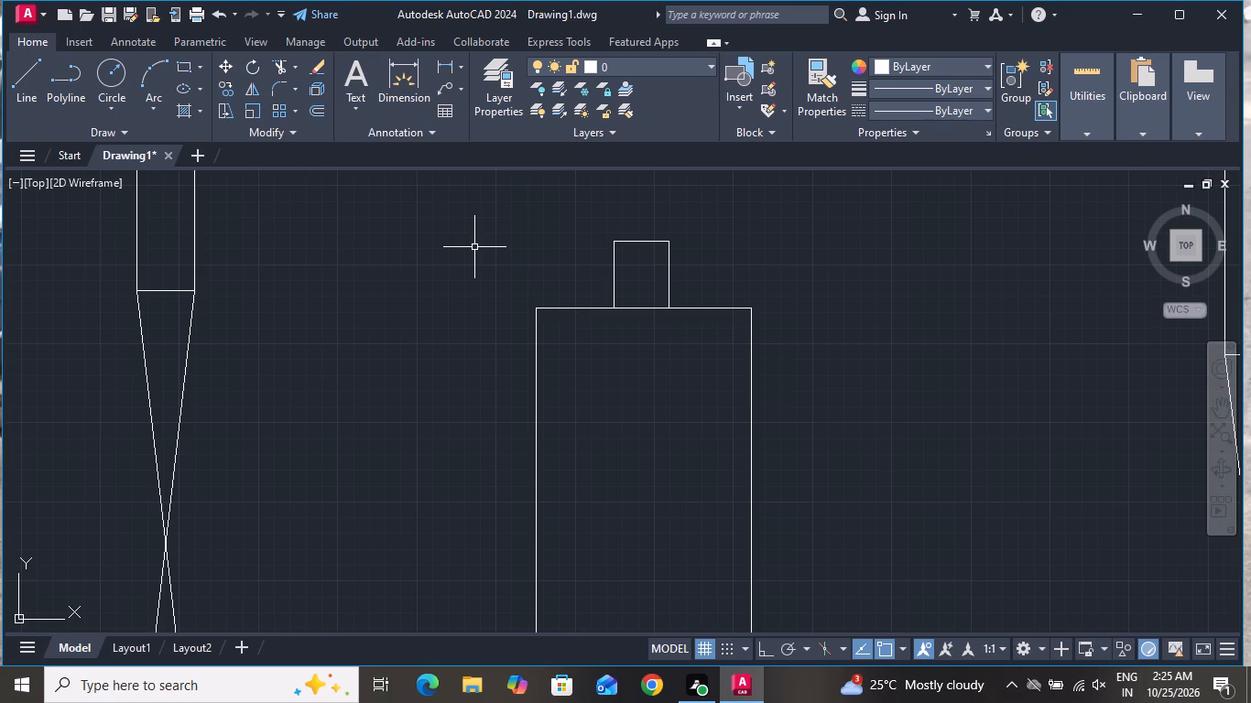
Draw a shallow three-point arc across the chair's upper end, from just below its top-left corner to slightly beyond its right side.
scroll(648, 233, "up", 1)
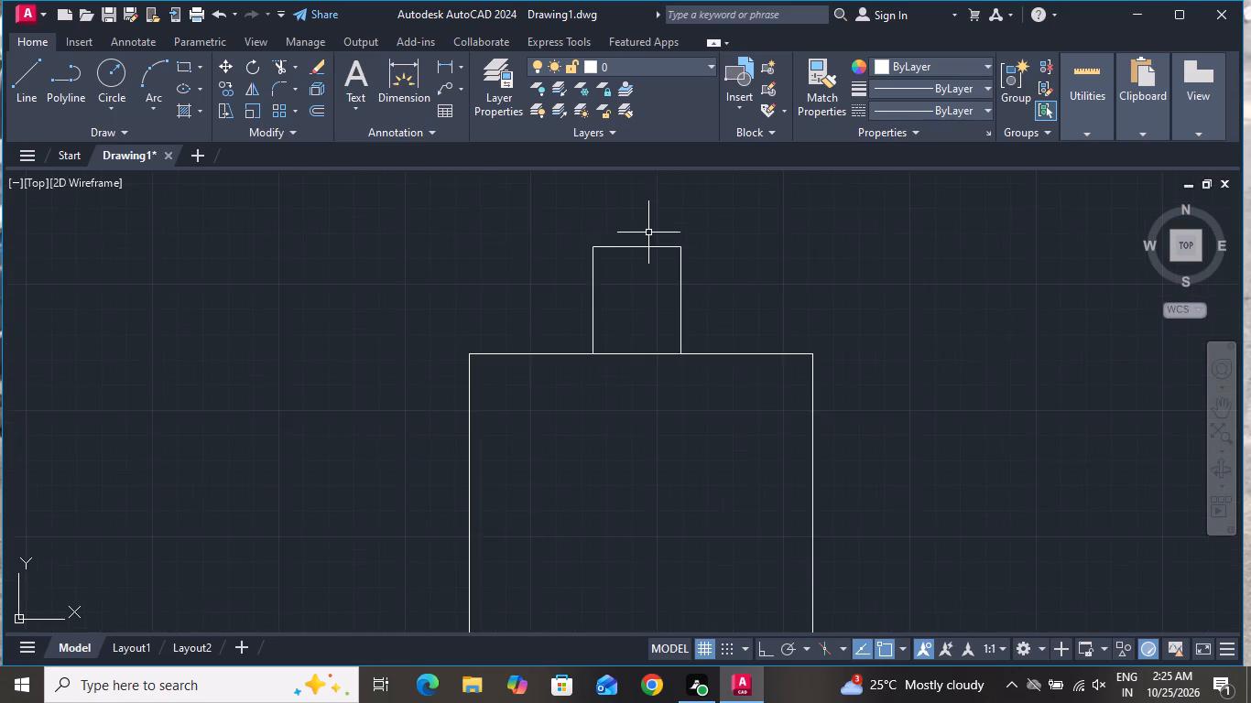
scroll(648, 233, "up", 1)
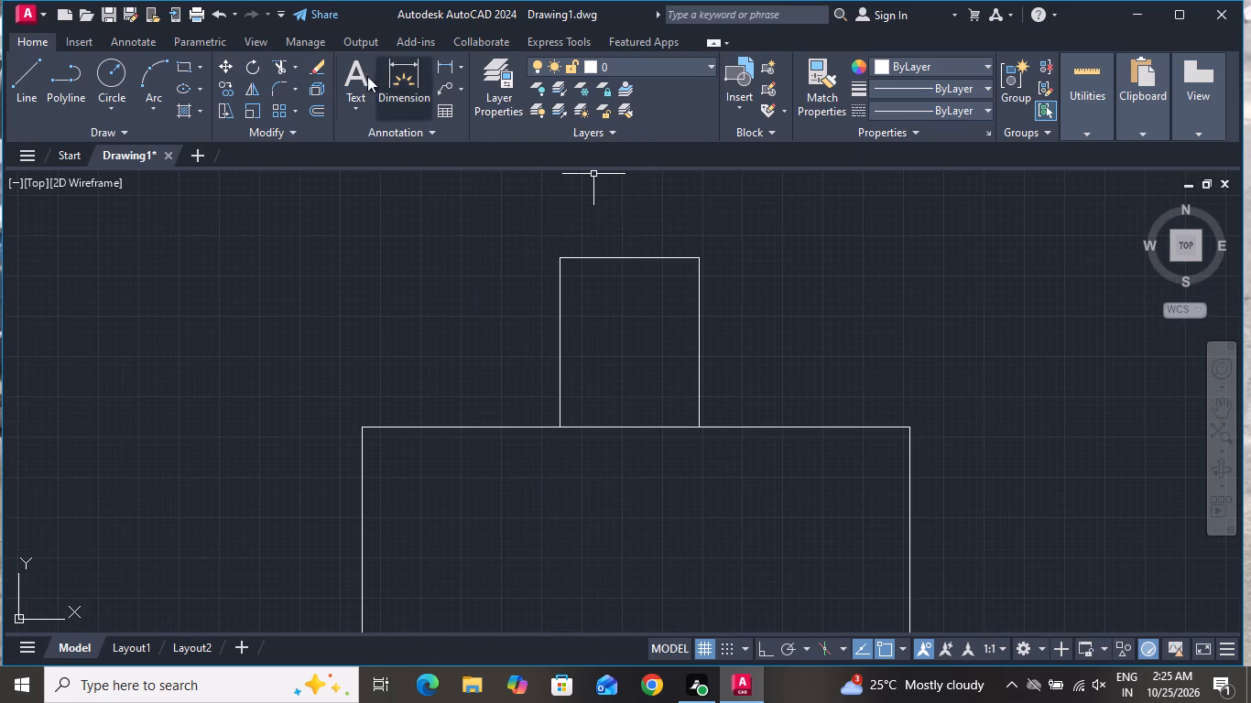
left_click(153, 69)
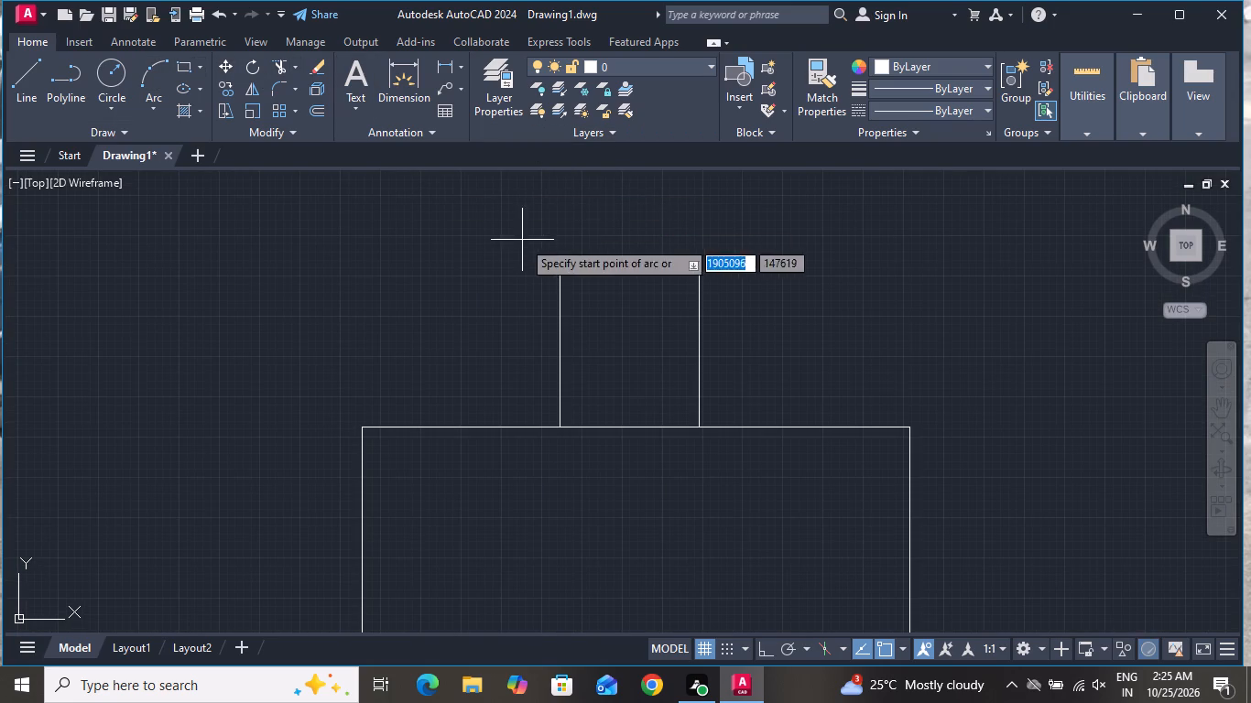
scroll(571, 269, "up", 2)
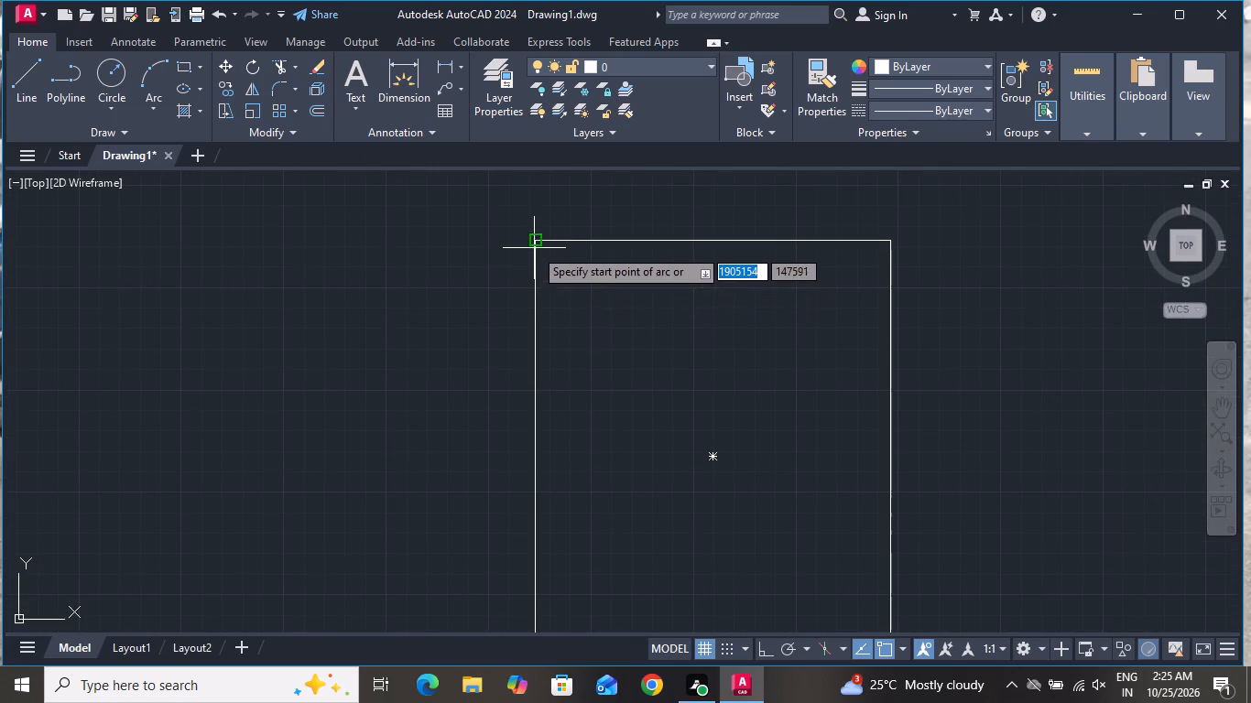
left_click(534, 276)
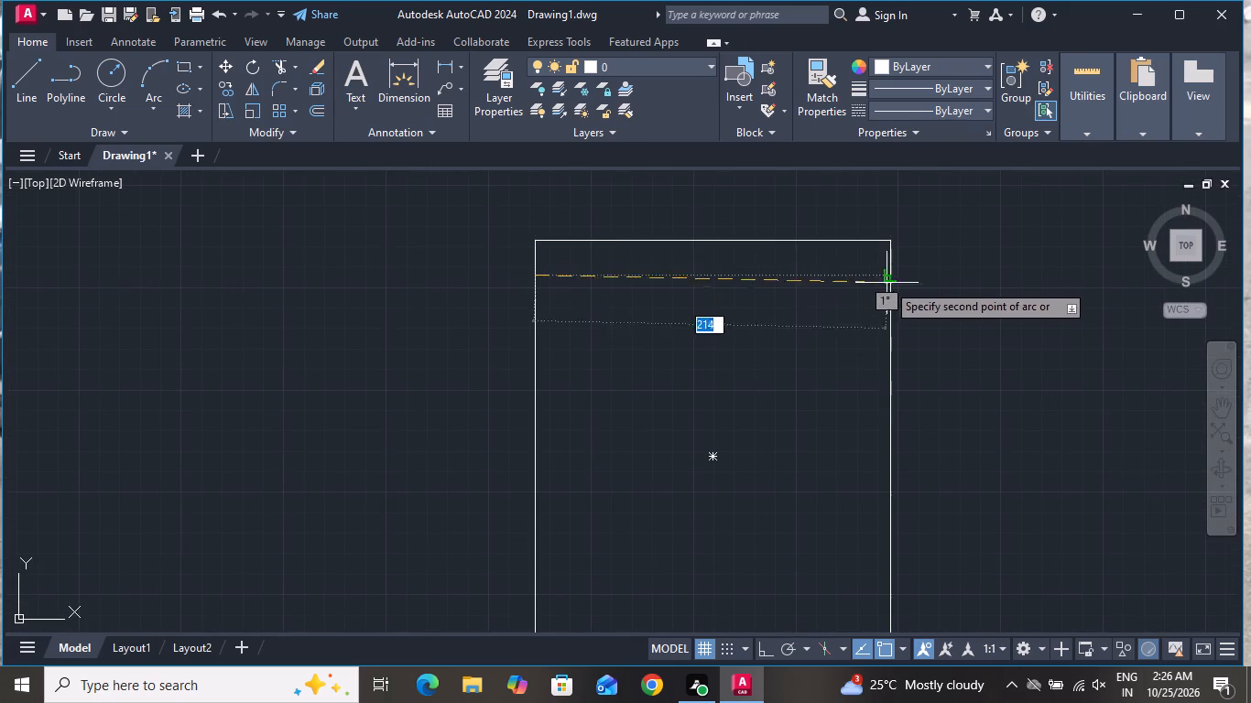
left_click(887, 276)
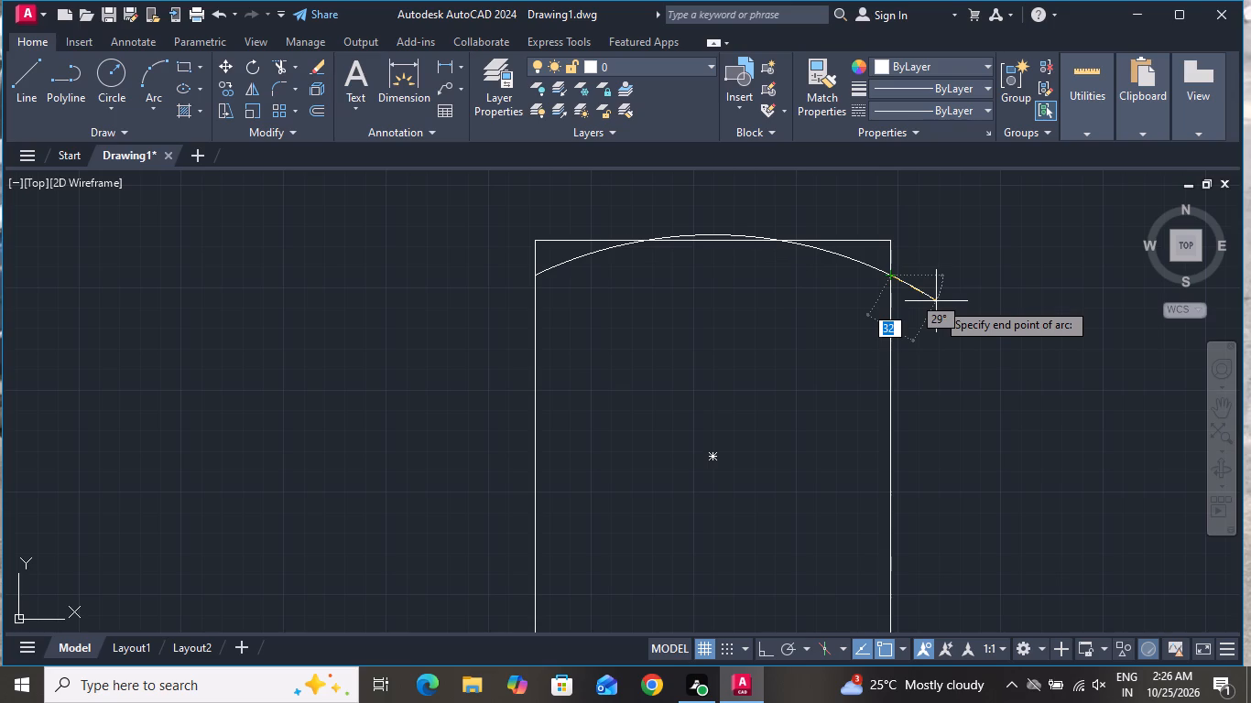
left_click(941, 297)
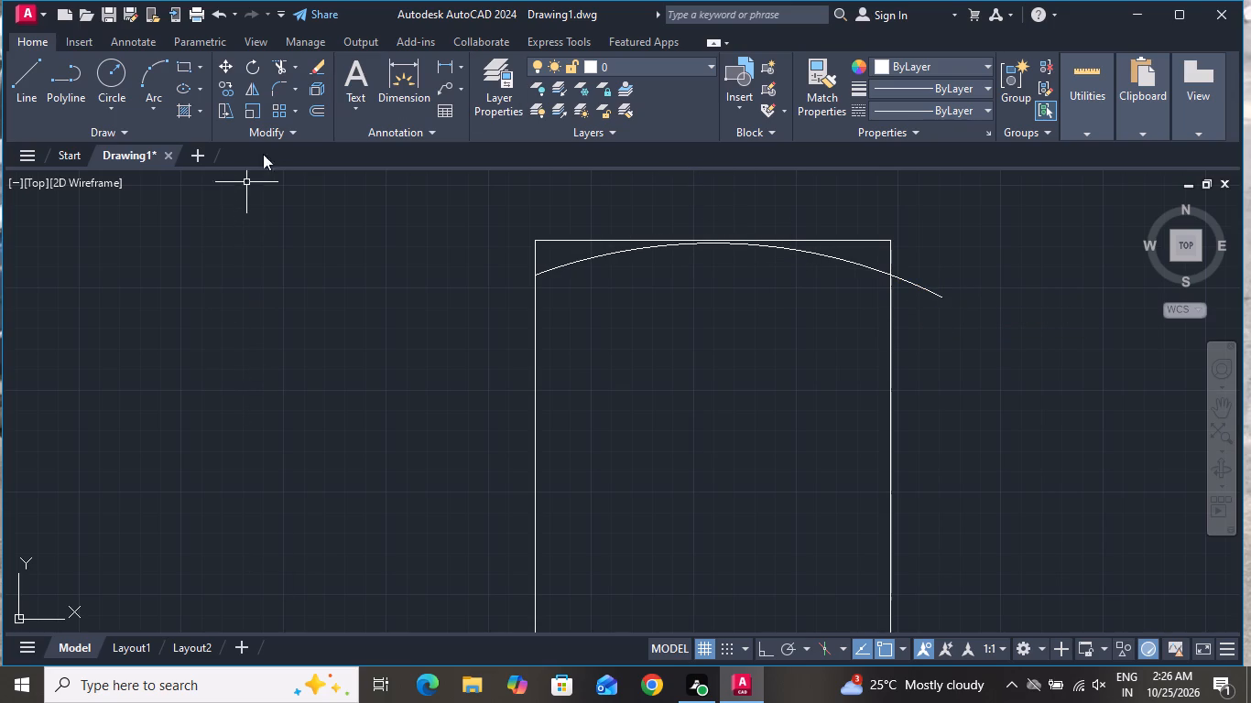
Trim off the arc's overhang beyond the chair's right side.
left_click(277, 68)
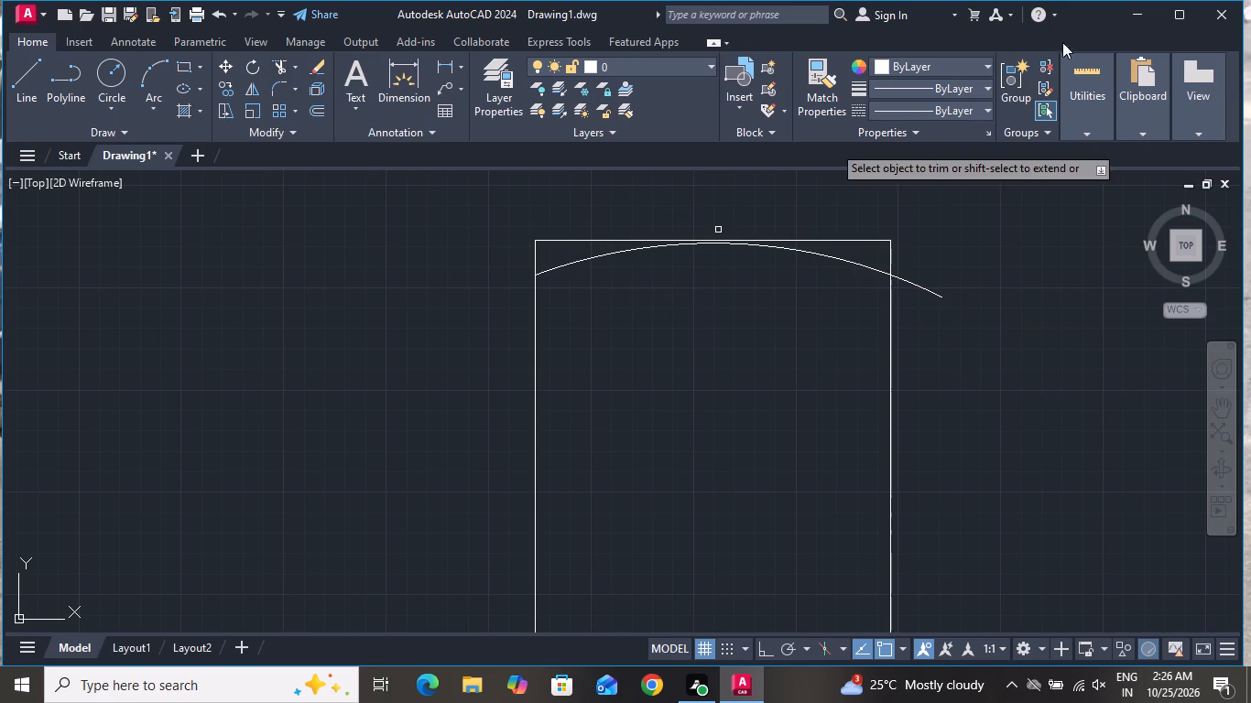
left_click(922, 246)
left_click(917, 318)
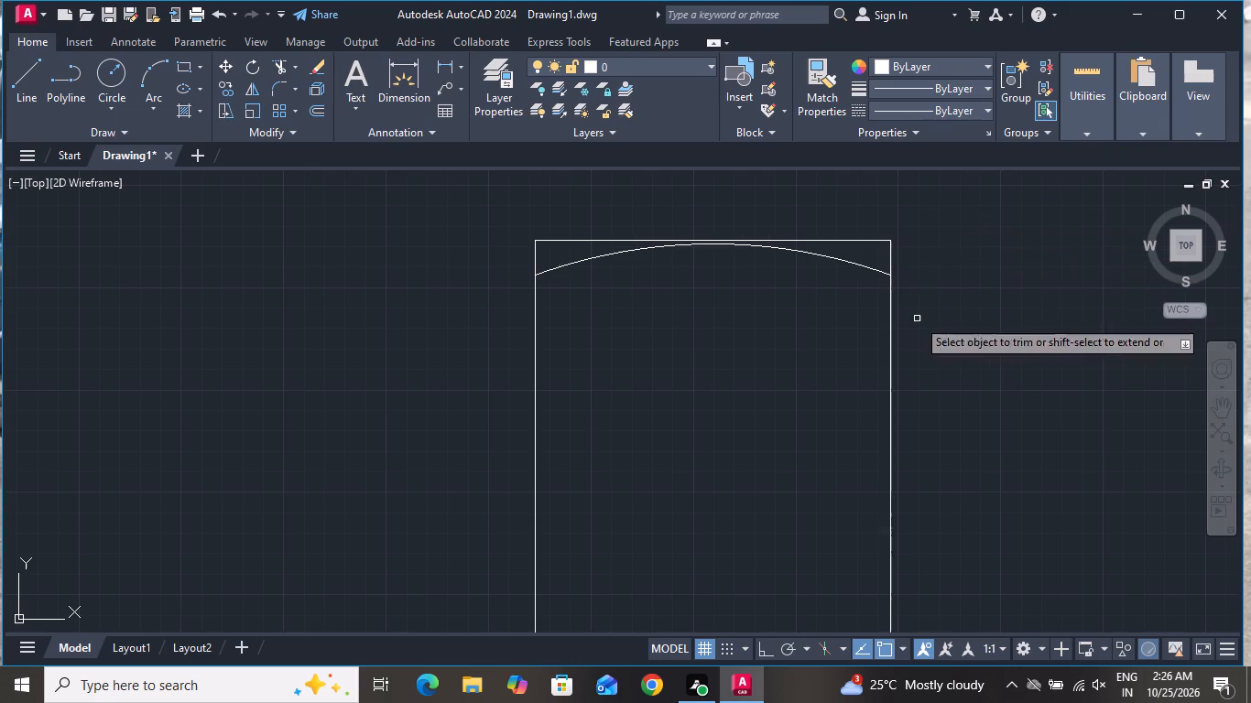
right_click(631, 490)
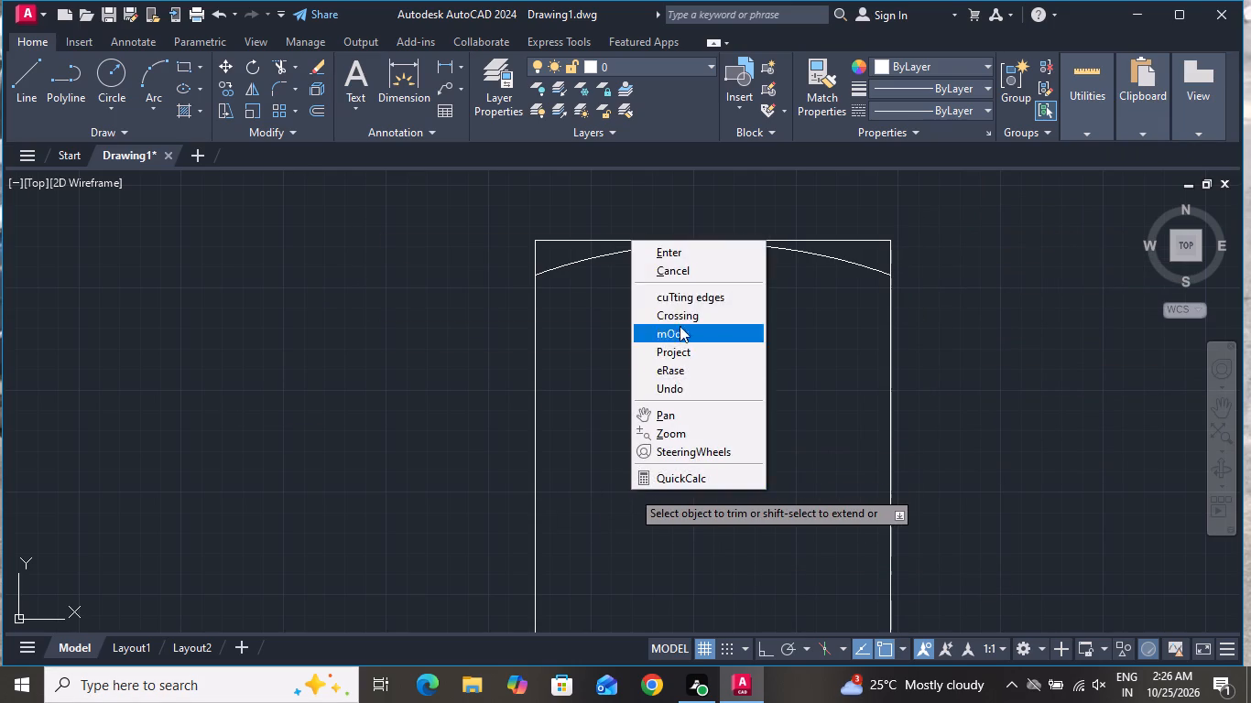
left_click(683, 262)
Draw a horizontal line between the chair's two sides, about 87 above the large rectangle's top edge.
scroll(685, 301, "down", 3)
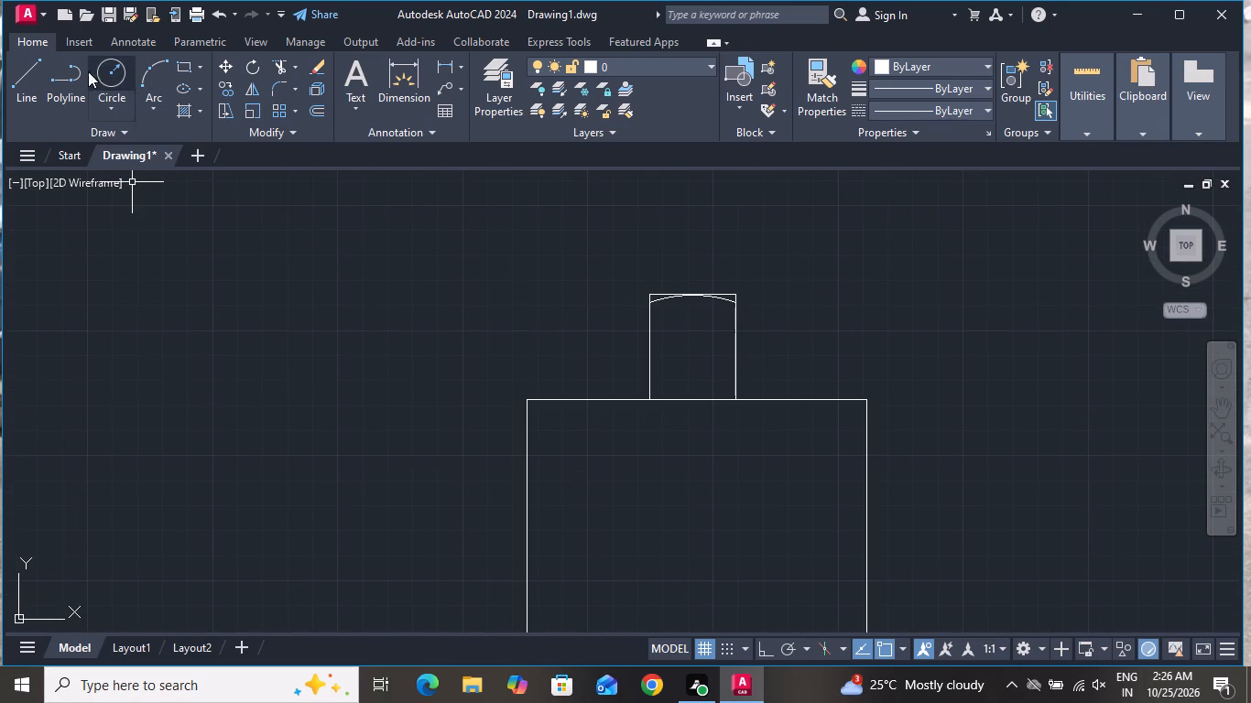
left_click(12, 69)
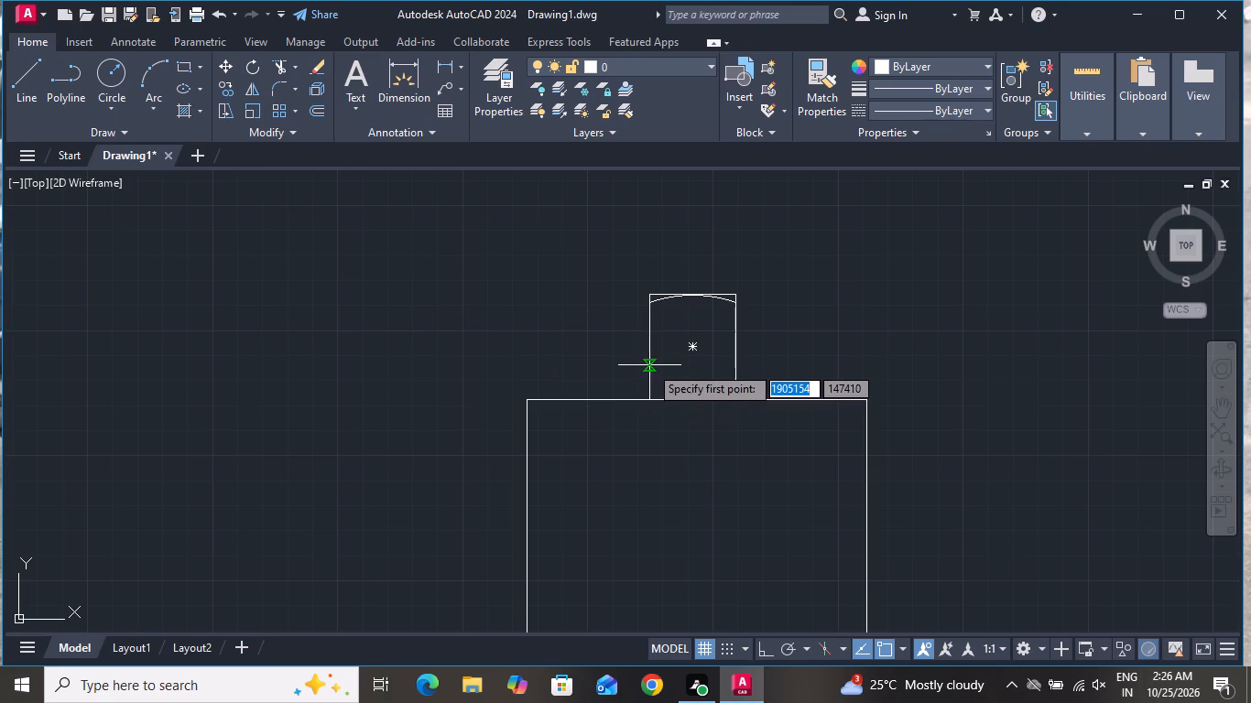
left_click(648, 365)
left_click(731, 363)
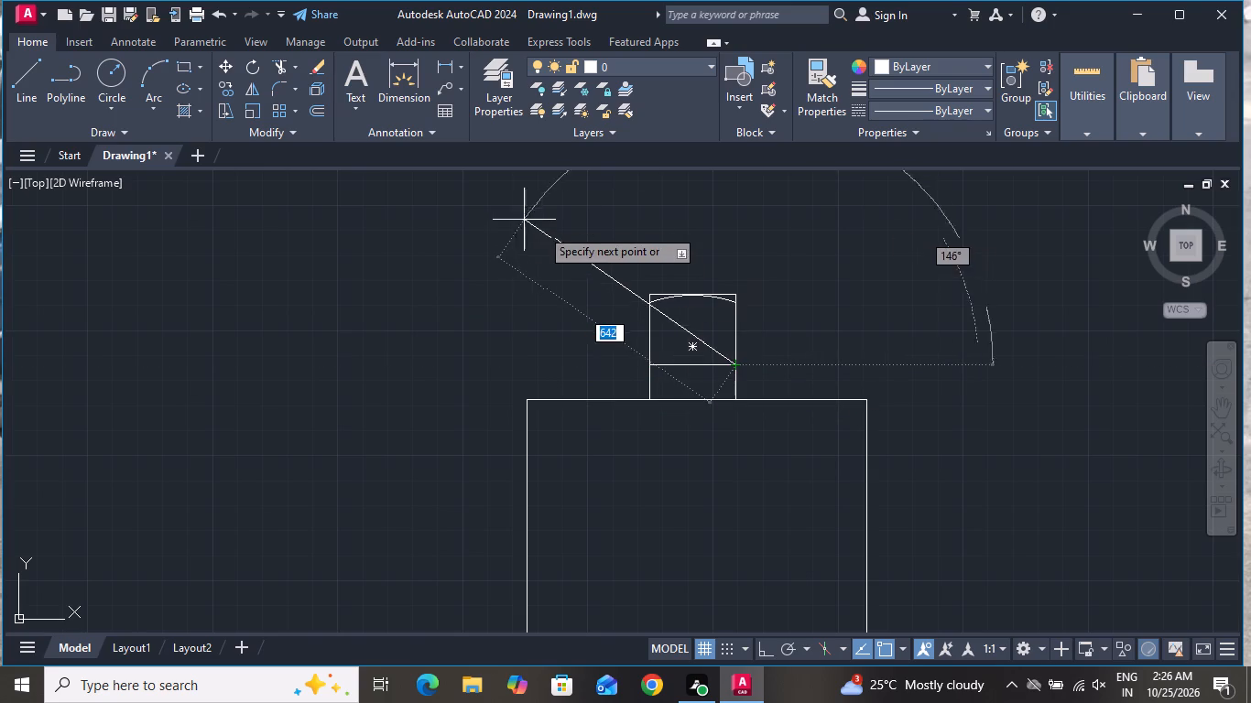
right_click(549, 240)
left_click(590, 262)
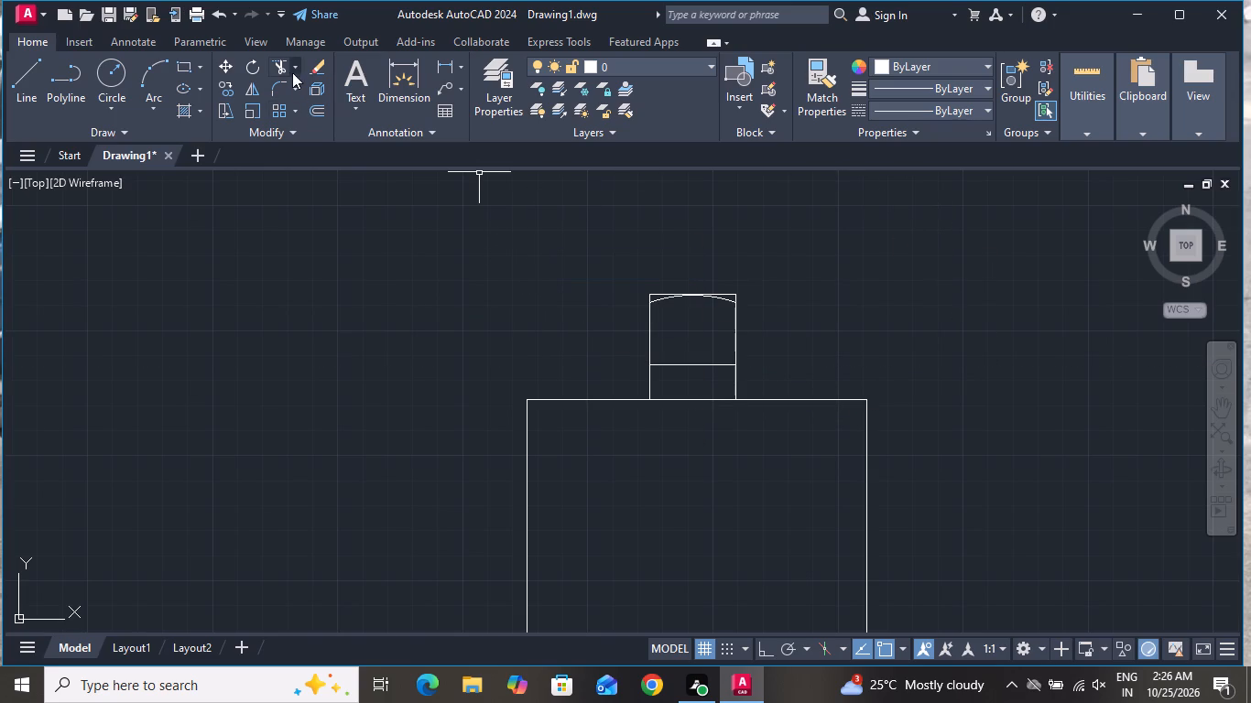
Trim away both chair sides below the new horizontal line.
left_click(279, 59)
left_click(756, 384)
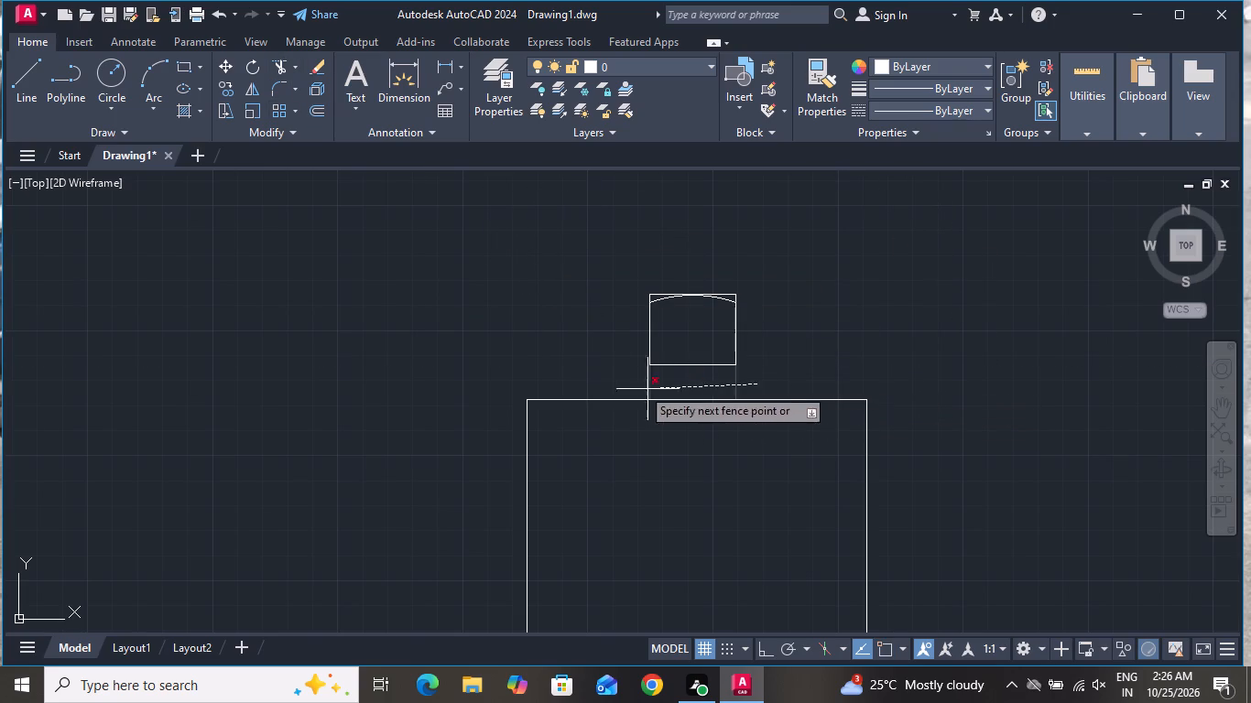
left_click(619, 381)
right_click(462, 282)
left_click(525, 311)
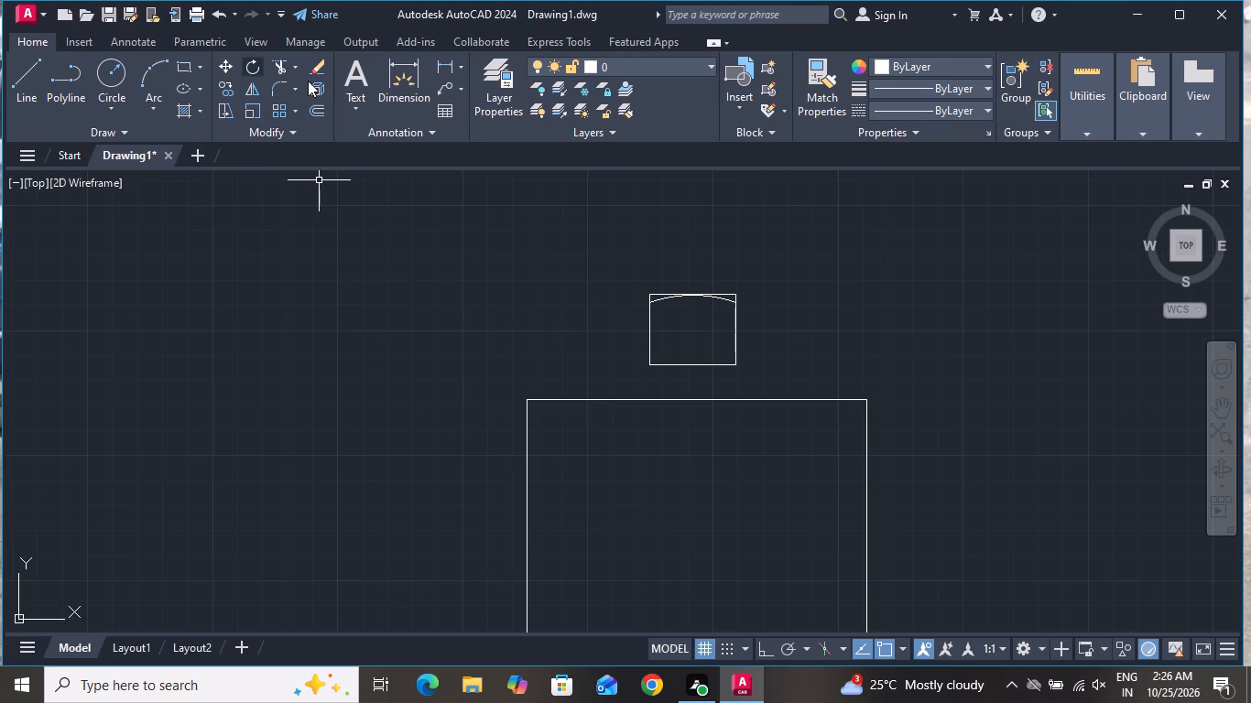
Move the whole chair down about 87 from its bottom midpoint to the midpoint of the large rectangle's top edge.
left_click_drag(773, 268, 774, 277)
left_click(631, 366)
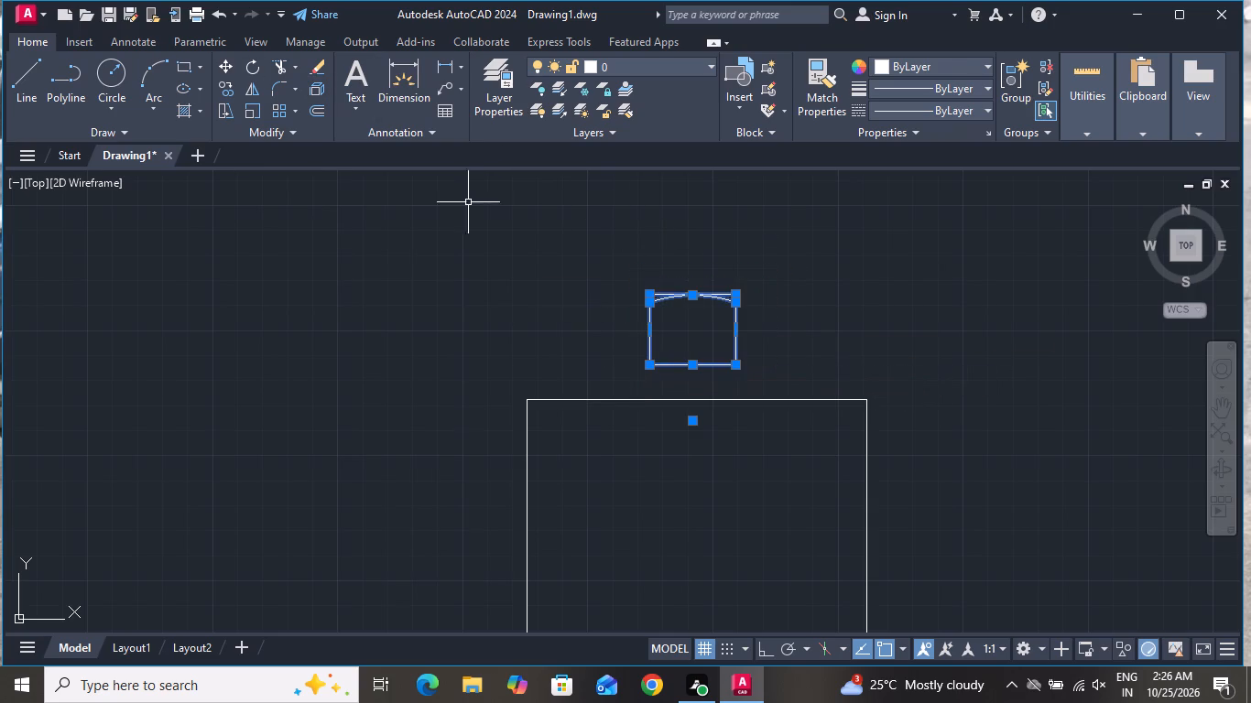
left_click(229, 62)
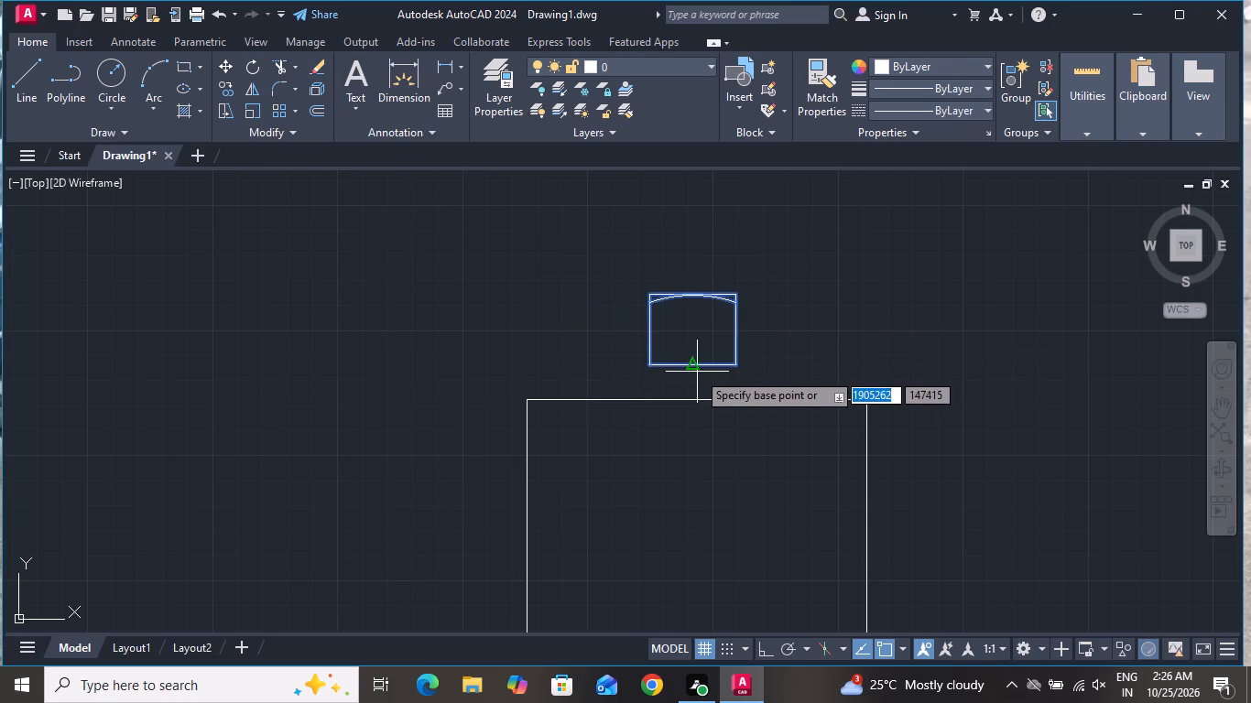
left_click(694, 362)
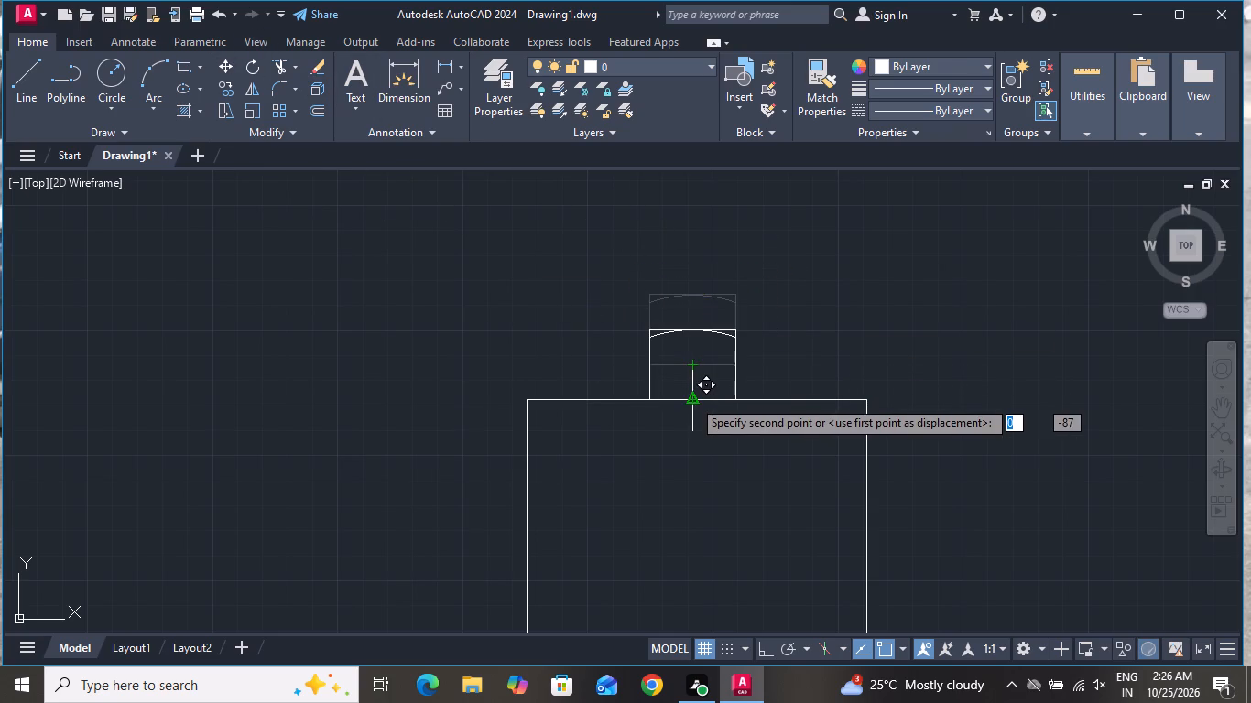
left_click(692, 399)
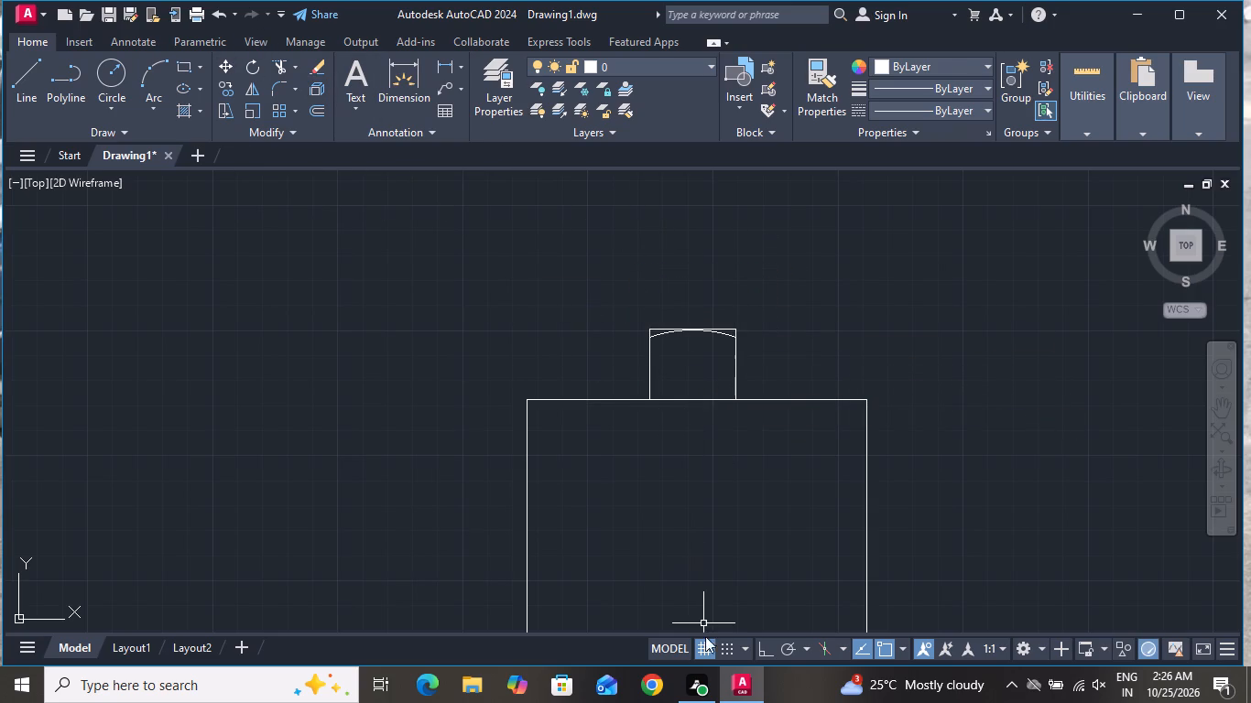
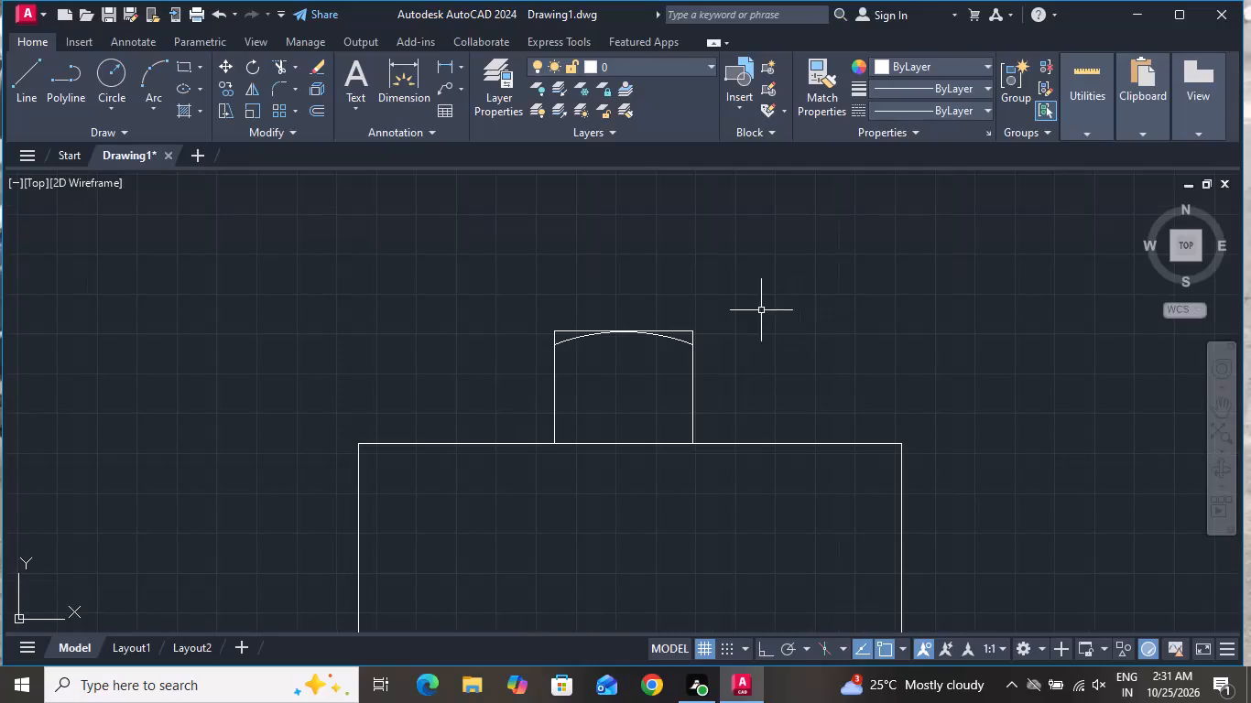
Copy the chair from the table's top edge to open space about 737 right and 441 down, beside the table.
left_click(747, 299)
left_click(521, 400)
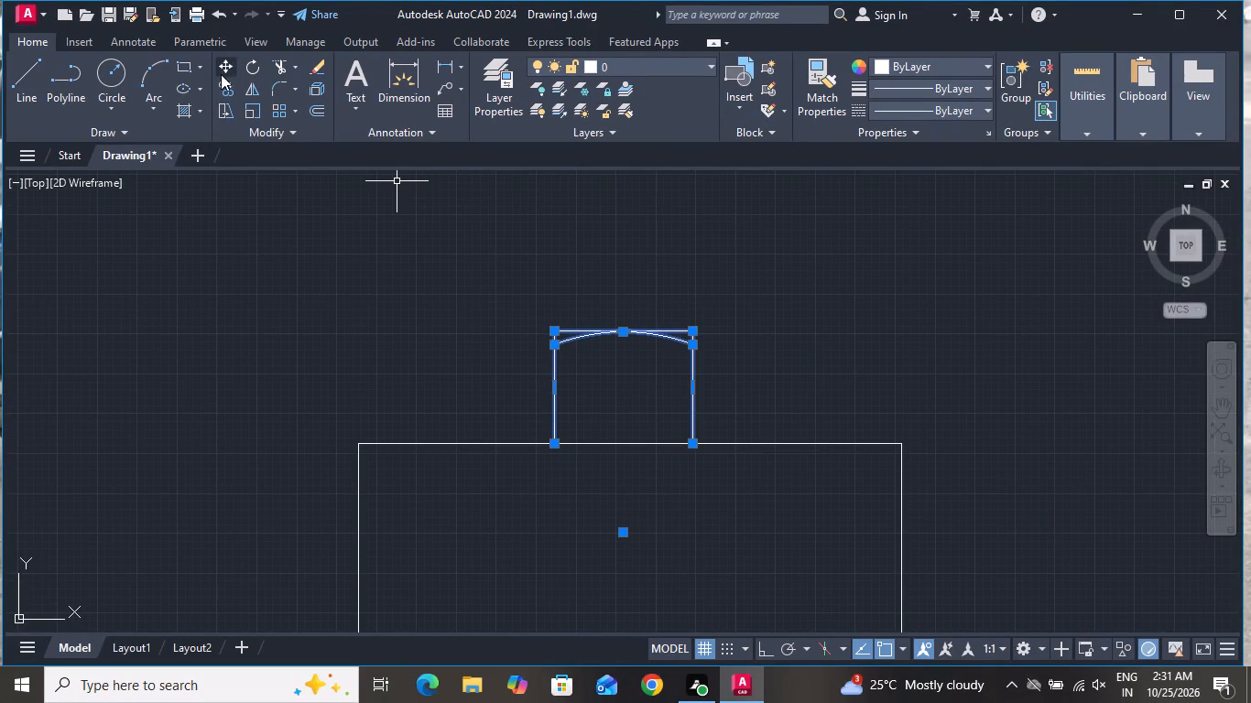
left_click(226, 92)
left_click(712, 428)
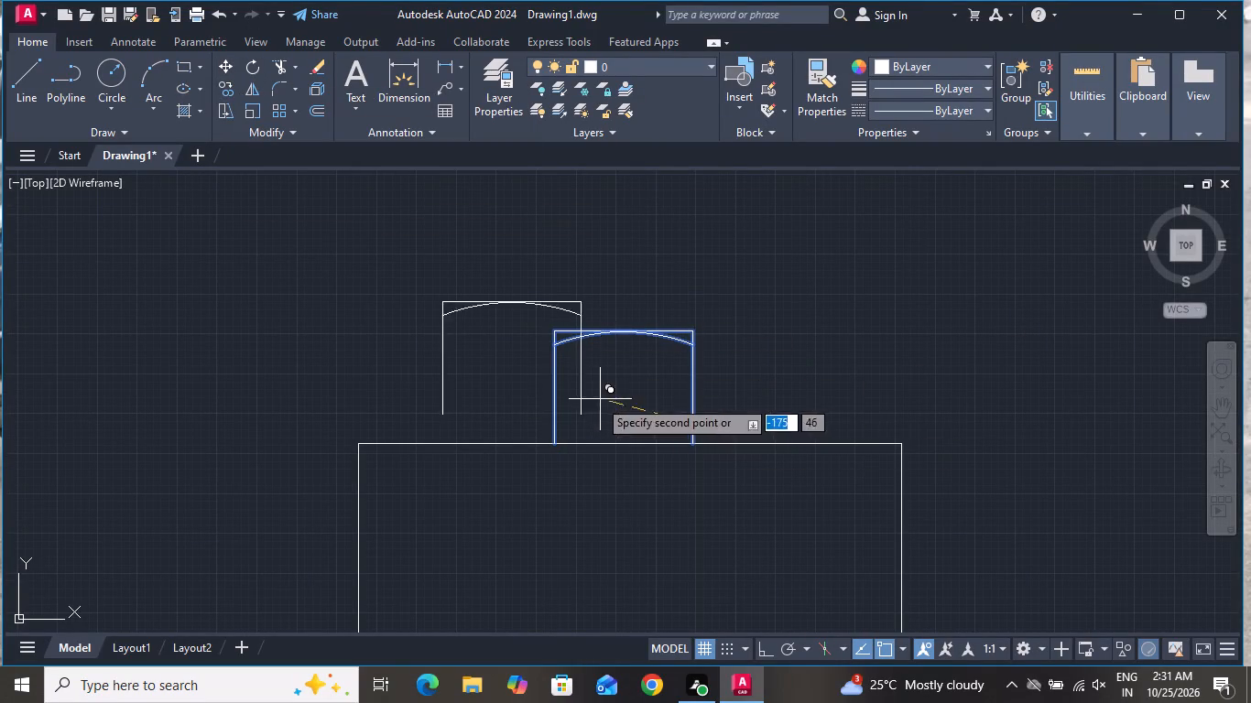
scroll(1069, 401, "down", 3)
scroll(984, 433, "down", 2)
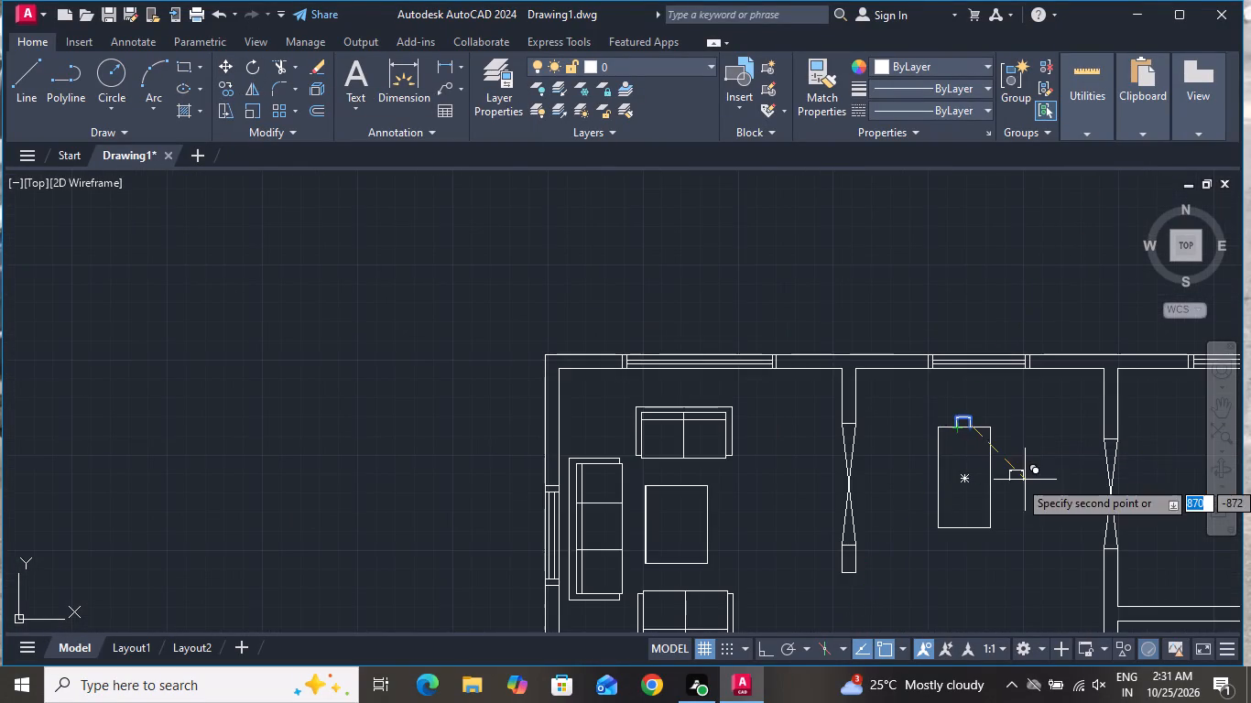
scroll(1017, 457, "up", 3)
left_click(1015, 439)
right_click(1015, 440)
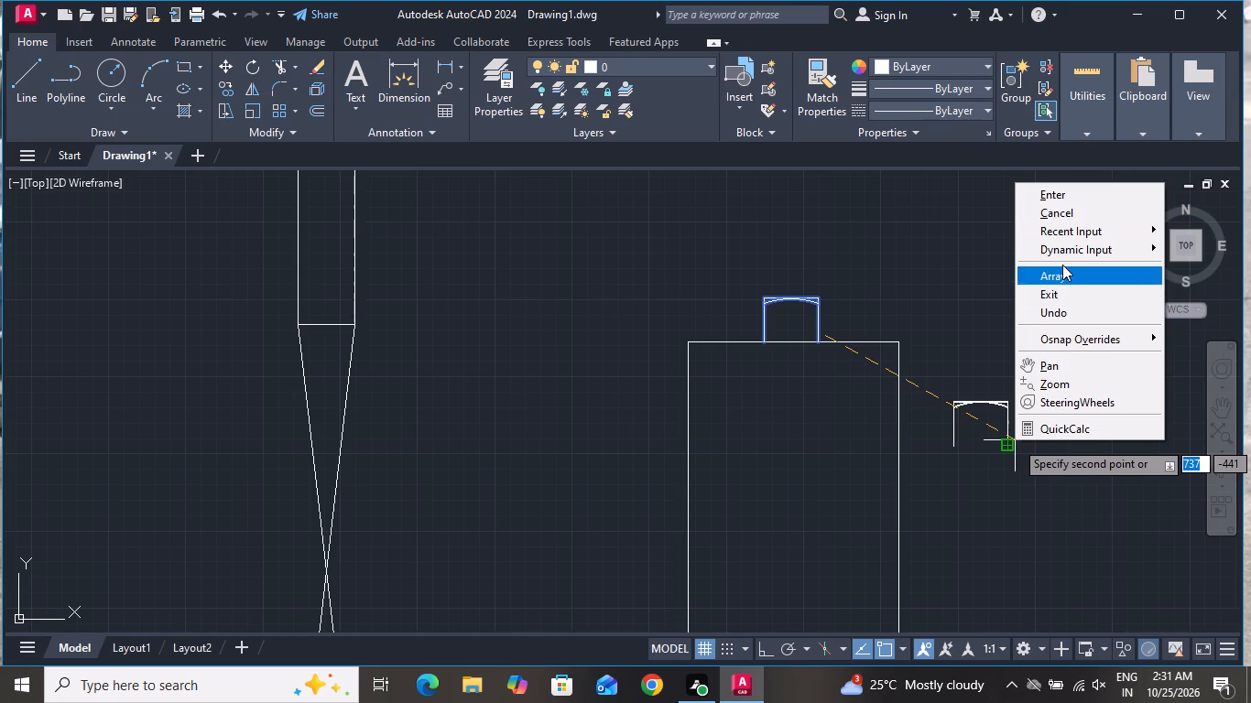
left_click(1077, 212)
Scale the dining table rectangle down to a little over half size, using its bottom edge midpoint as base.
scroll(963, 316, "down", 3)
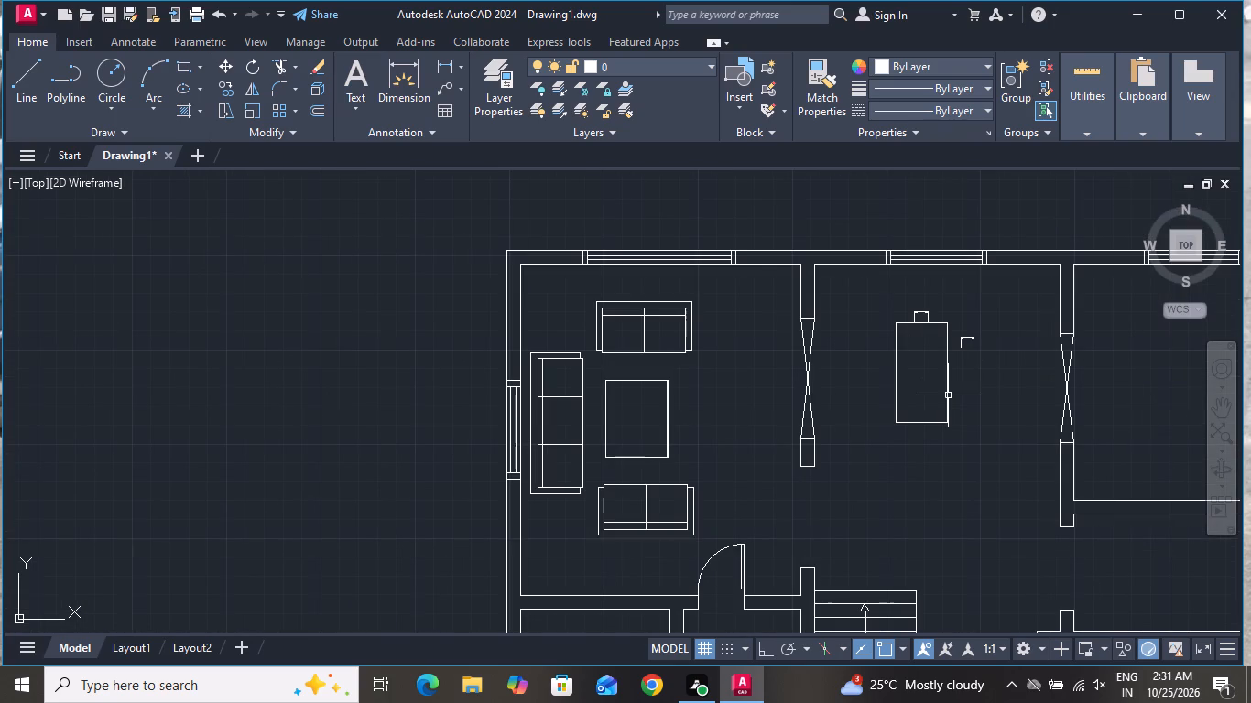
left_click(948, 395)
left_click(250, 112)
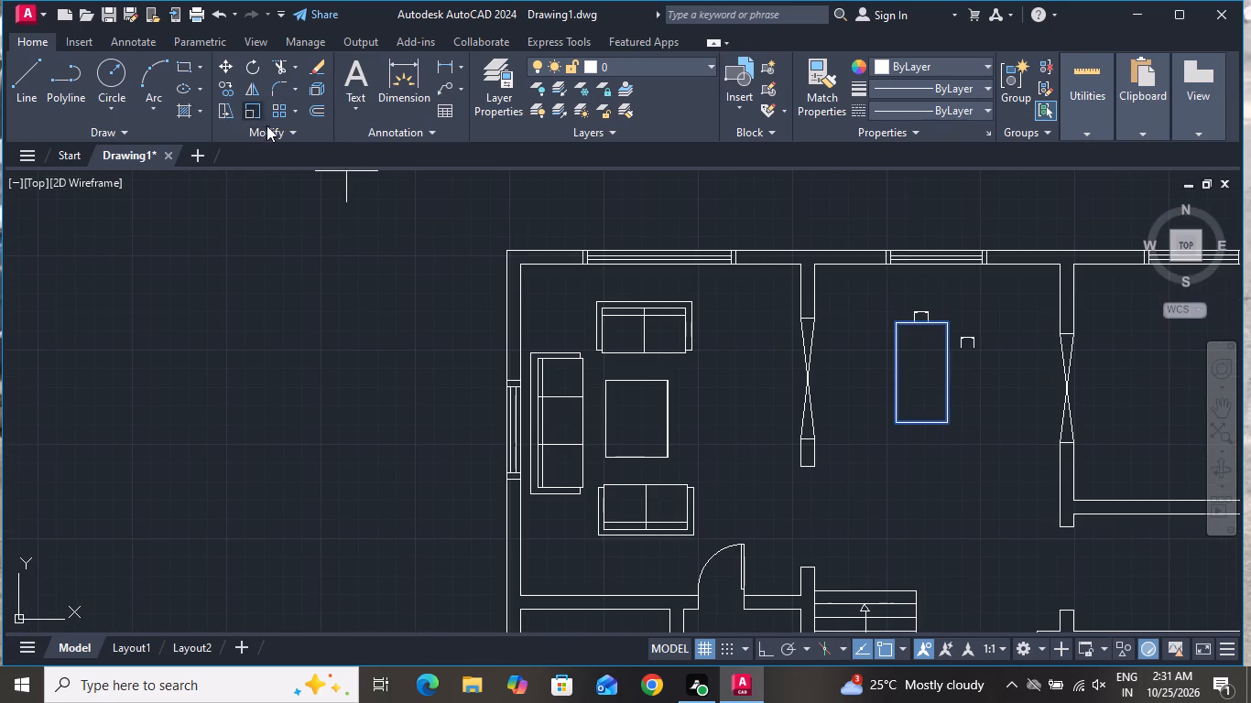
left_click(924, 427)
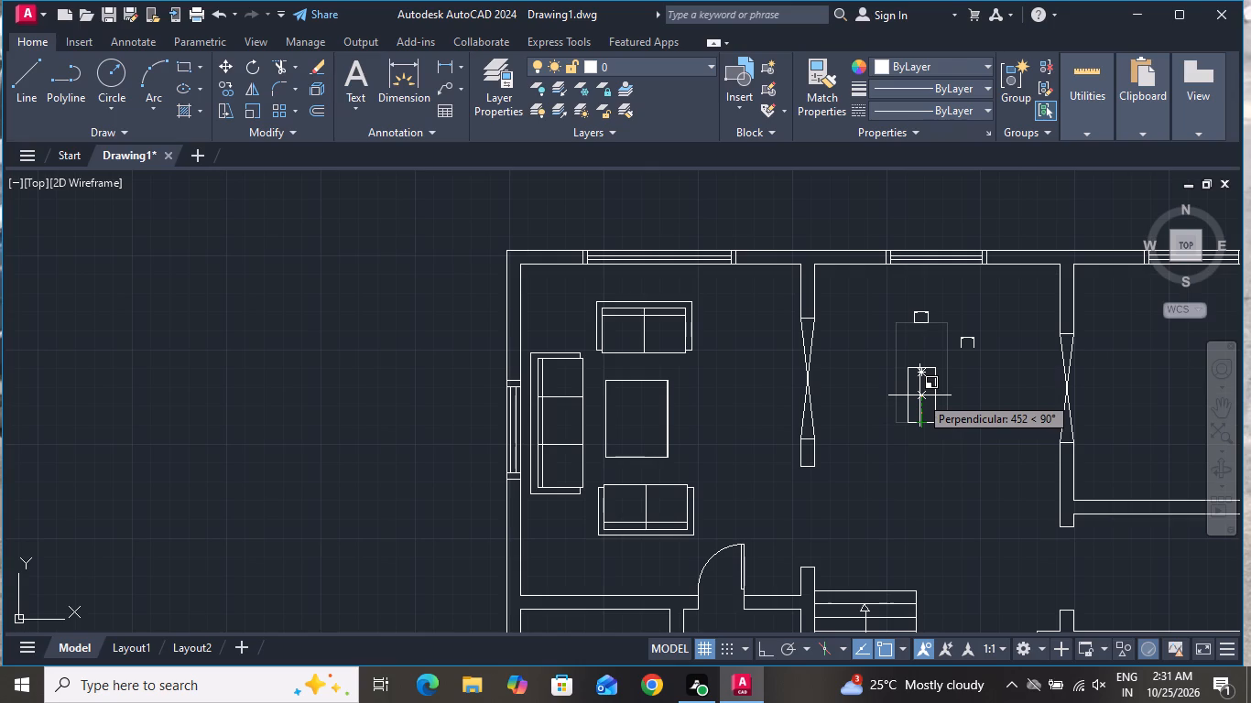
left_click(919, 395)
Move the scaled table straight up about 735 so its top edge sits just below the top chair.
left_click(941, 387)
left_click(884, 433)
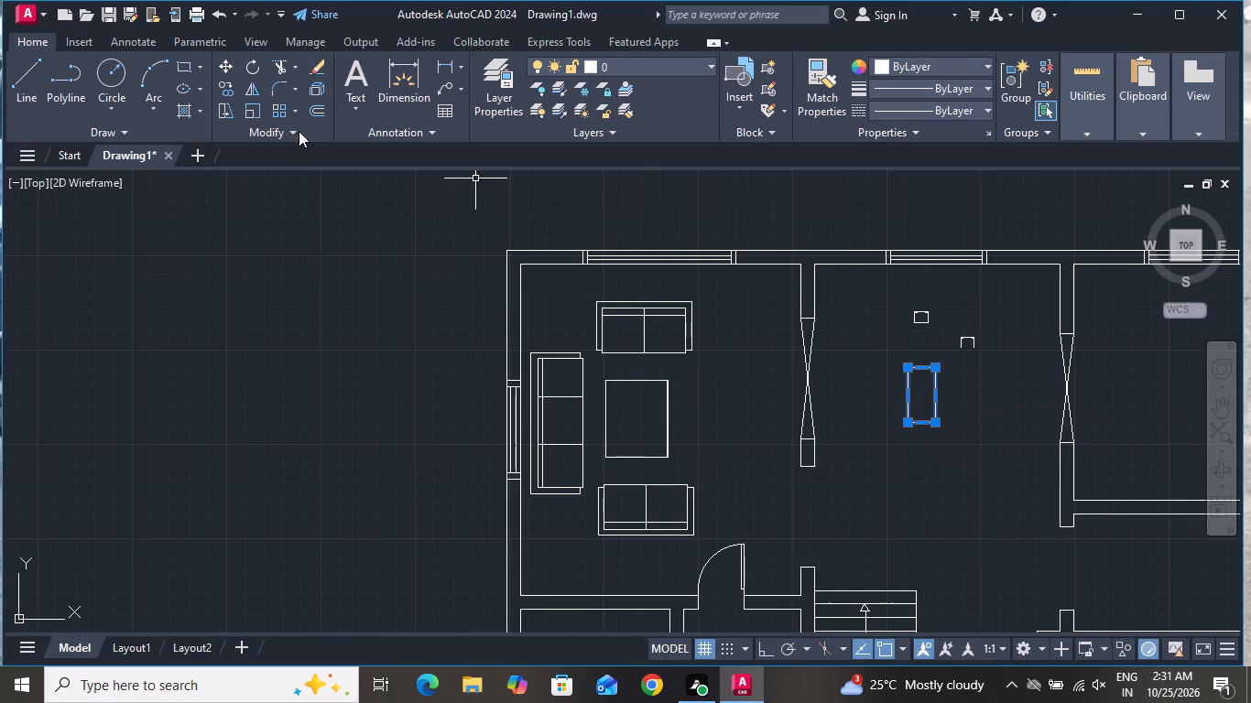
left_click(220, 59)
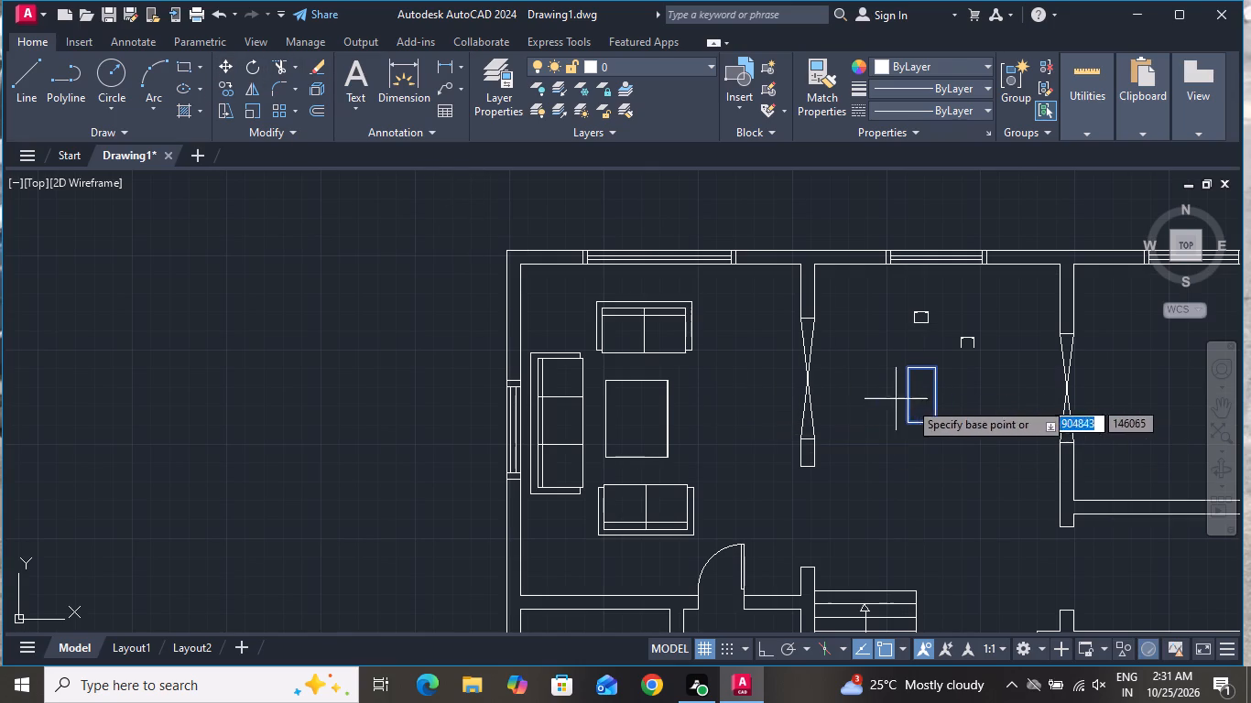
left_click(930, 392)
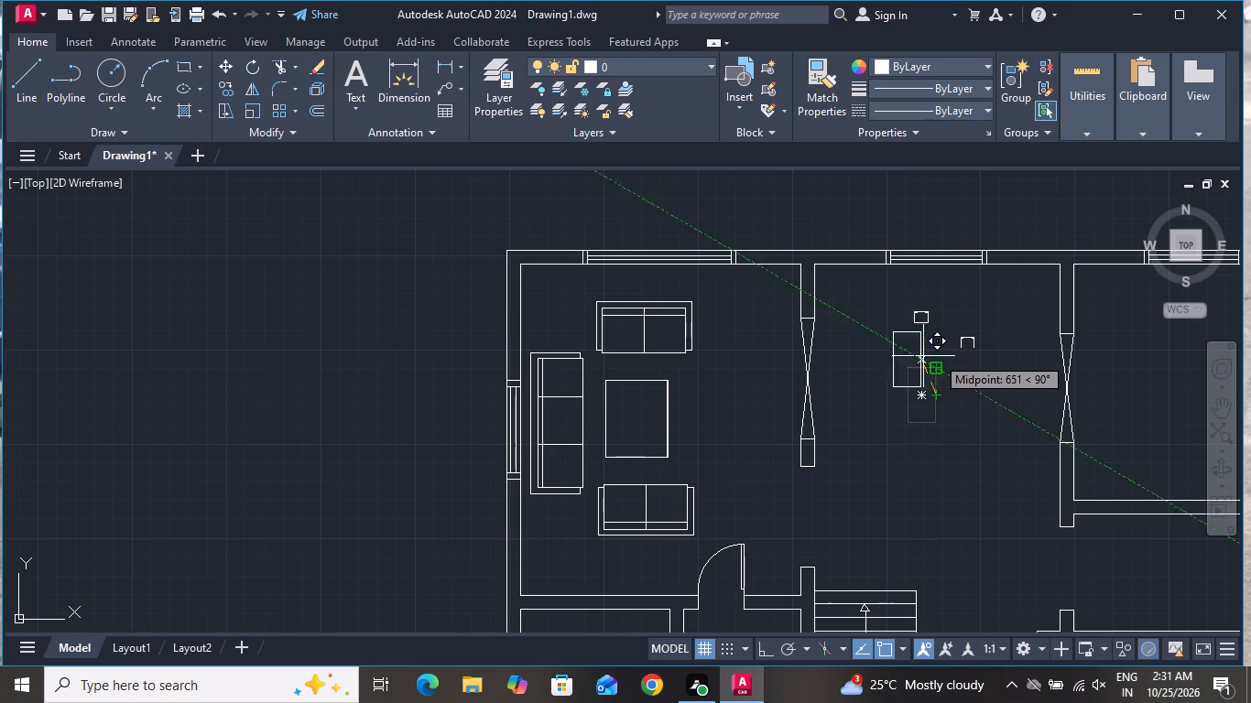
scroll(905, 329, "up", 2)
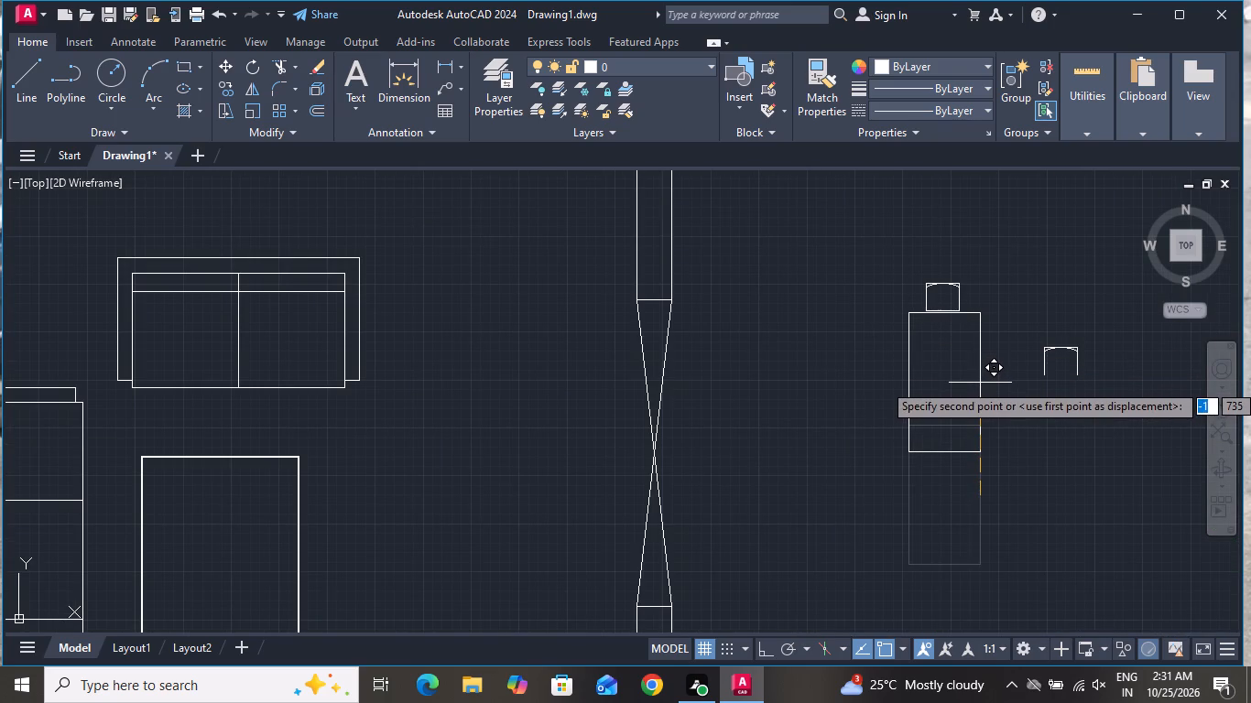
left_click(980, 383)
Rotate the loose chair copy to 270° with Ortho on, so its open side faces the table.
left_click(1102, 329)
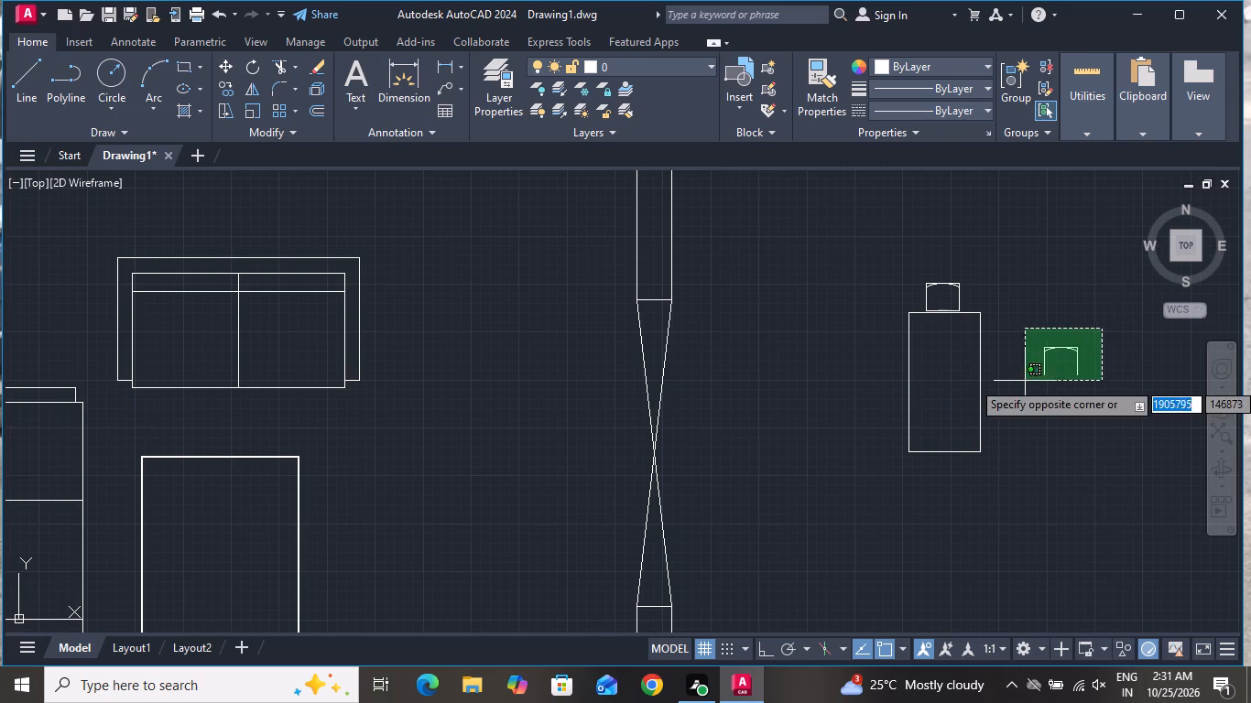
left_click(1026, 381)
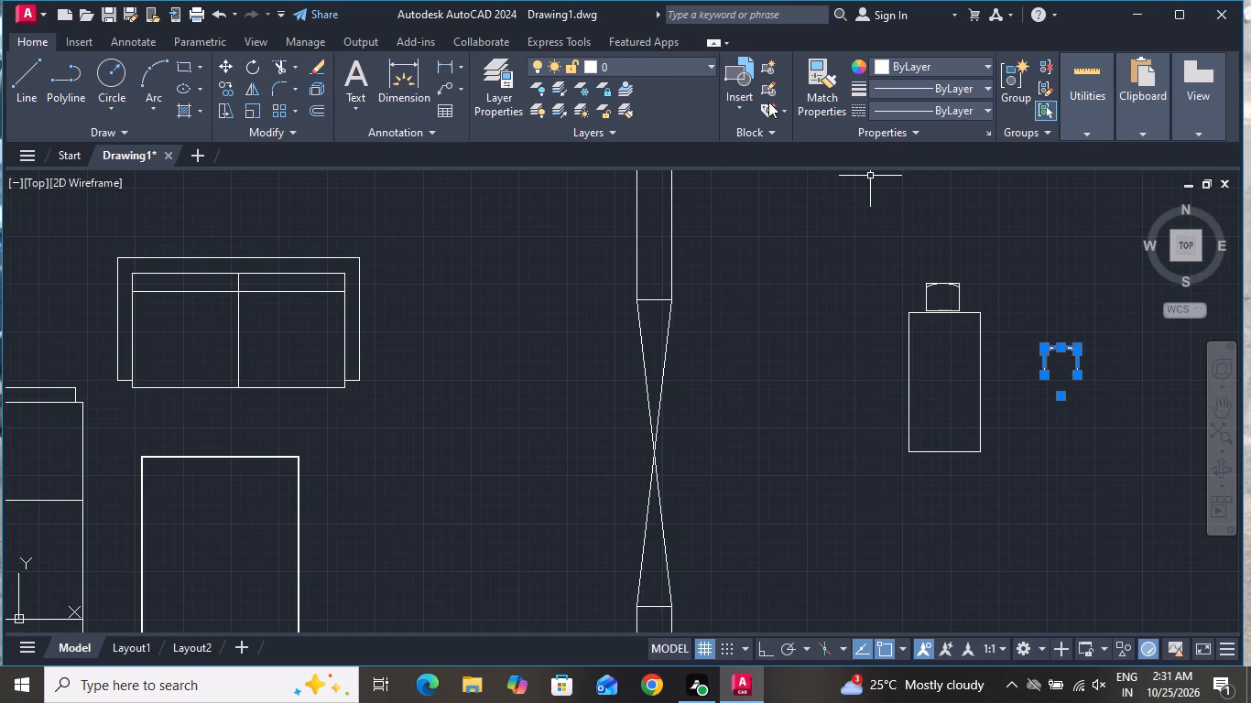
left_click(248, 64)
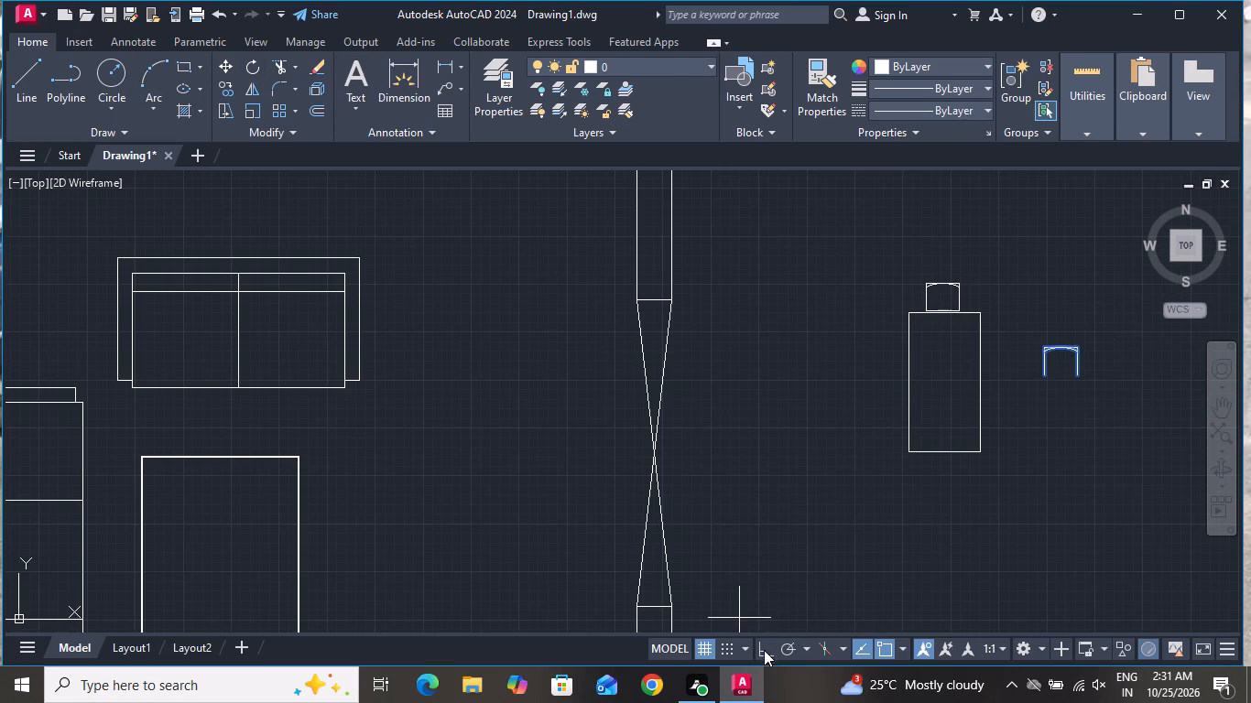
left_click(764, 649)
left_click(1074, 382)
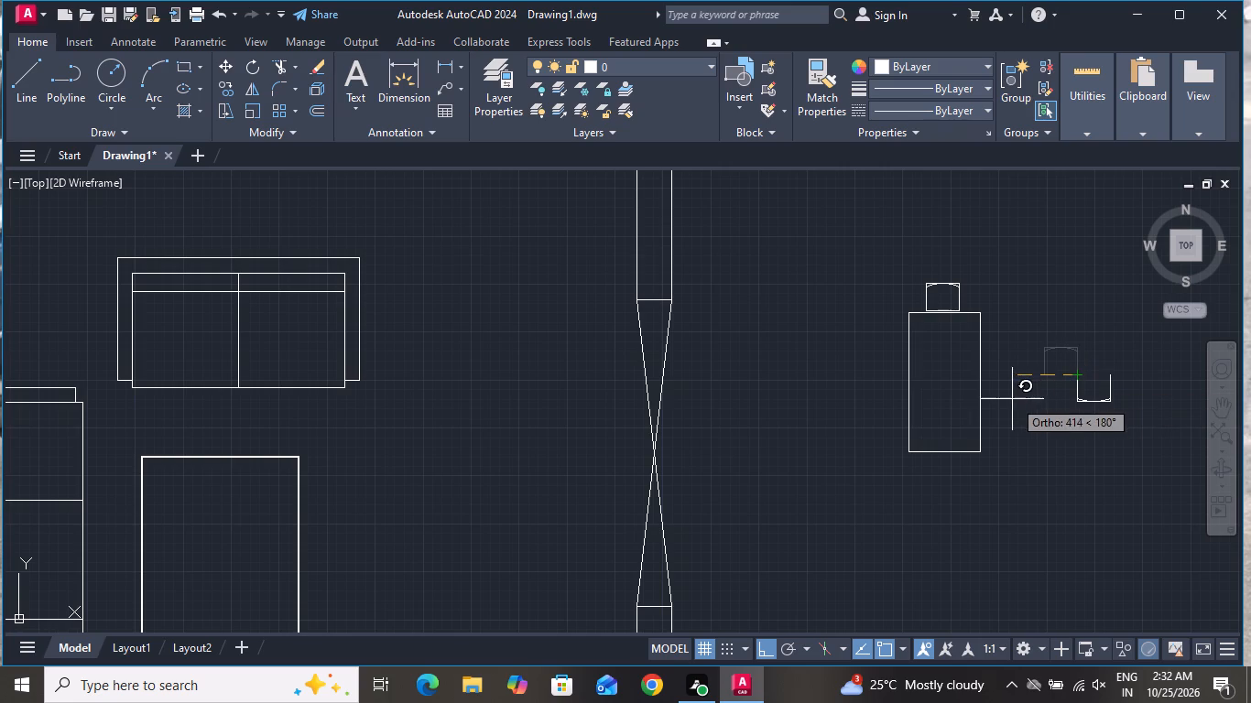
left_click(1072, 513)
Copy the rotated chair twice onto the table's right edge, one in the upper half and one in the lower half.
left_click(1135, 323)
left_click(1062, 402)
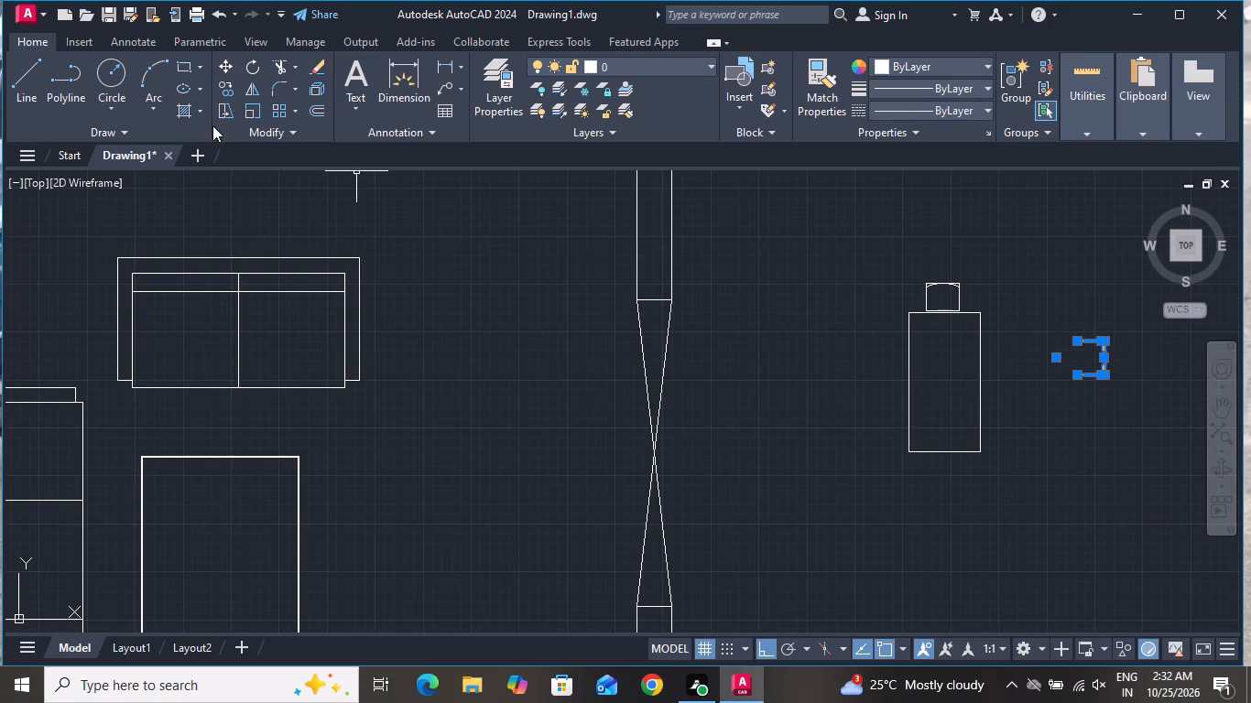
left_click(223, 92)
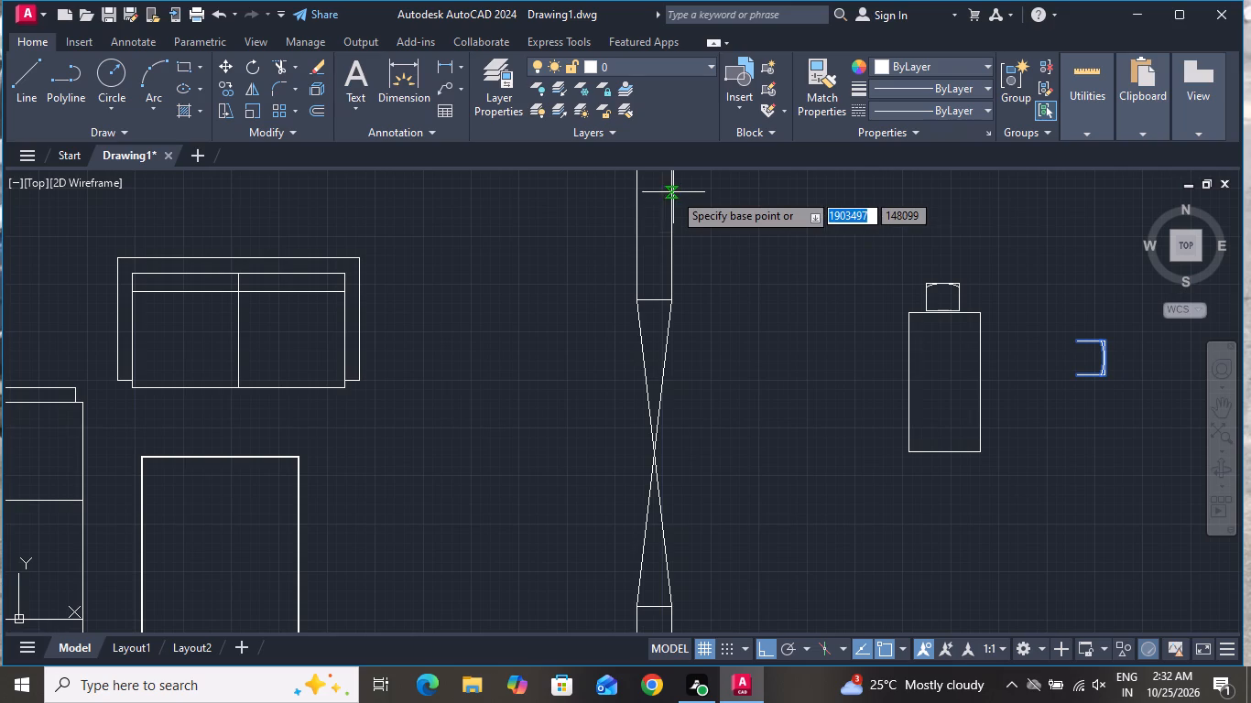
left_click(1085, 362)
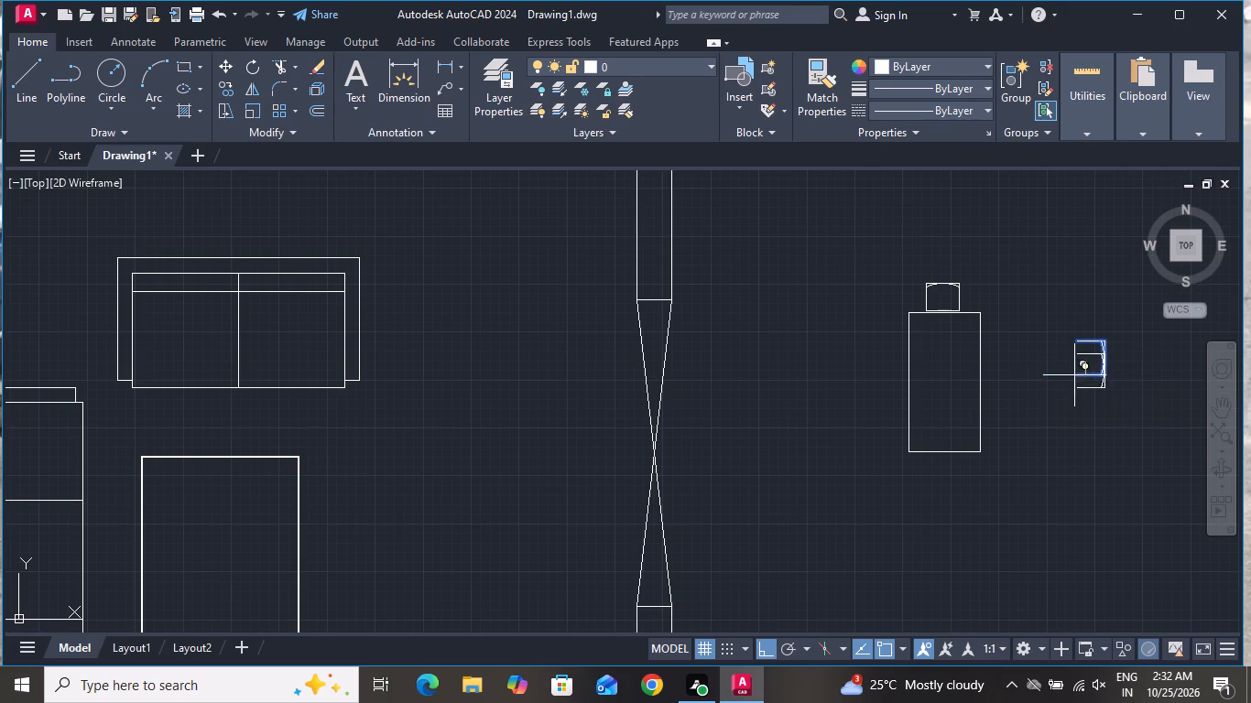
left_click(763, 654)
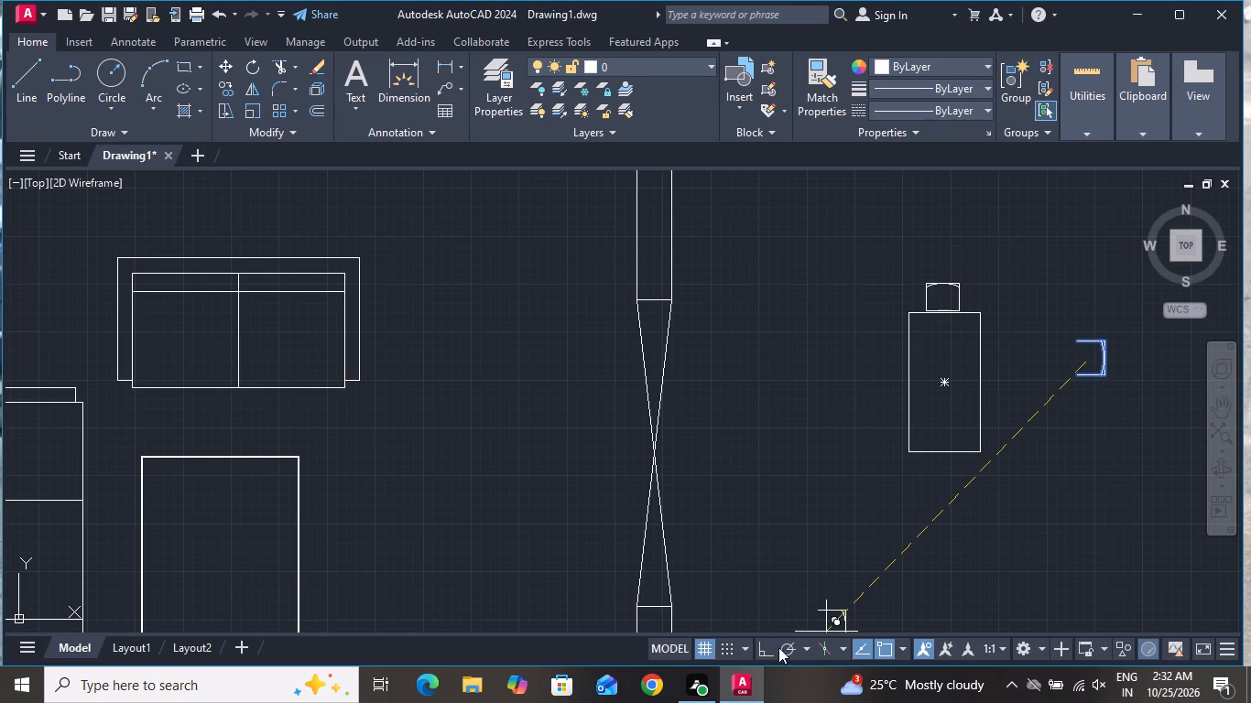
scroll(1047, 408, "up", 2)
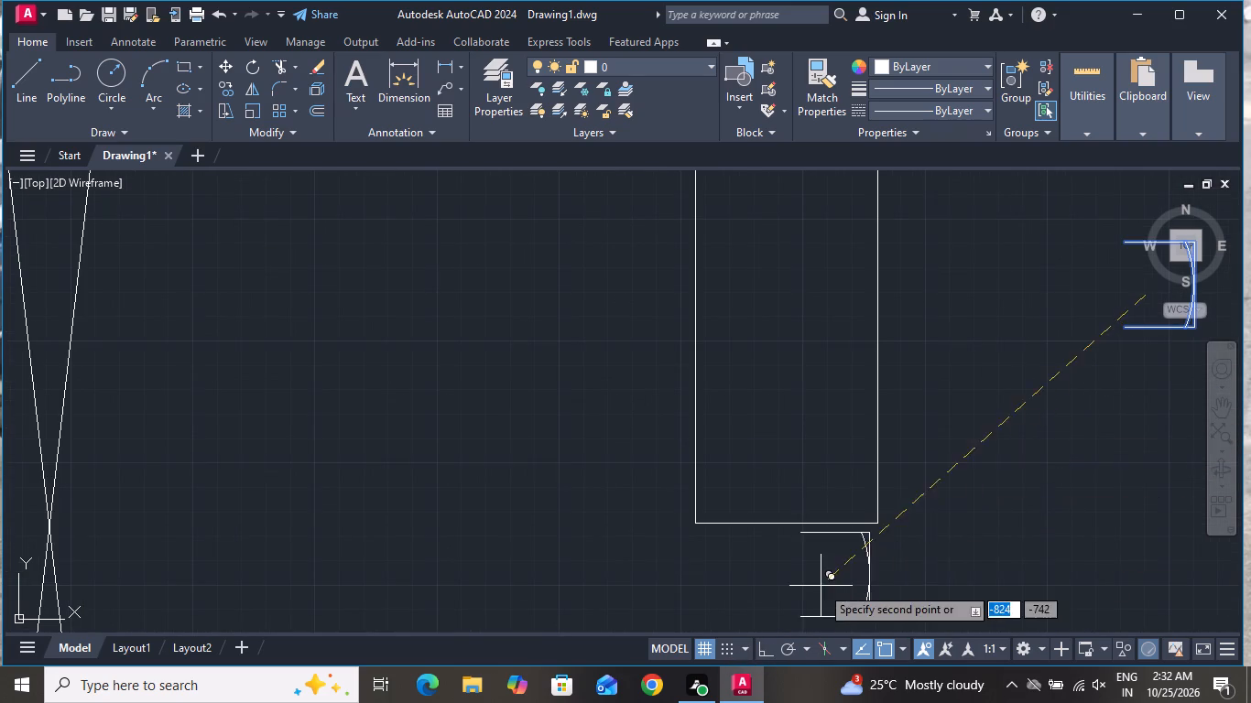
scroll(888, 527, "down", 2)
scroll(901, 428, "up", 1)
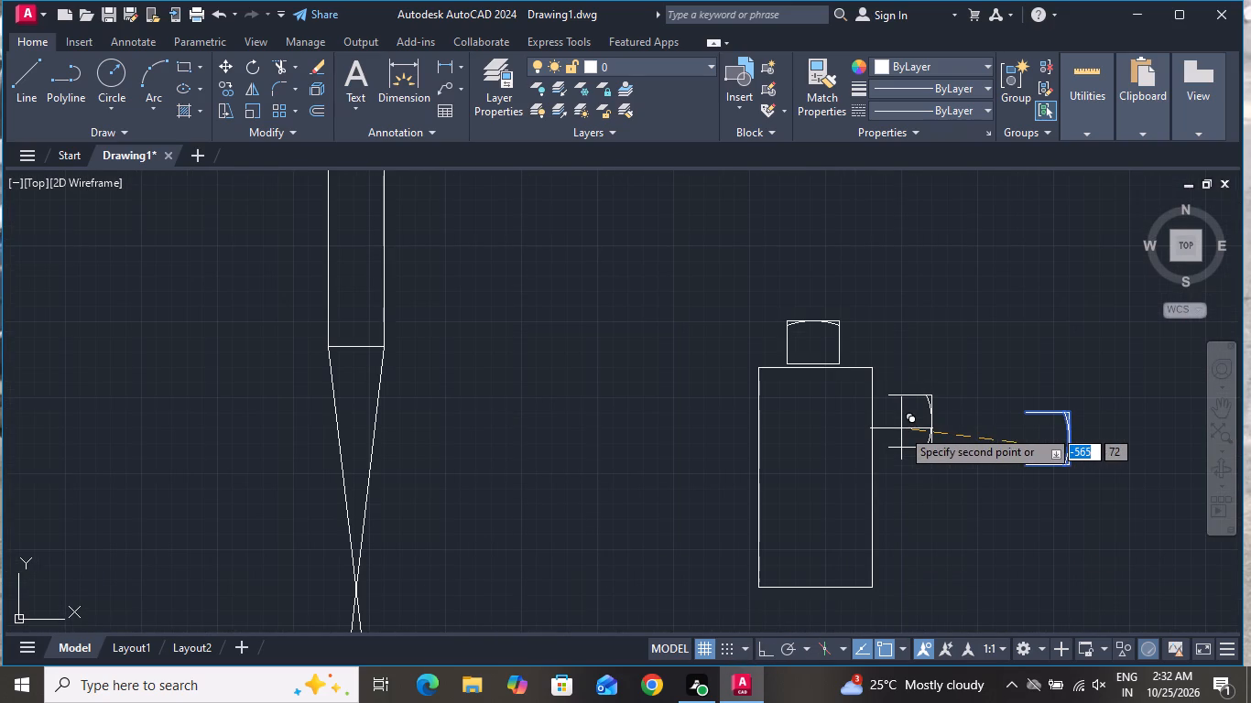
scroll(897, 417, "up", 1)
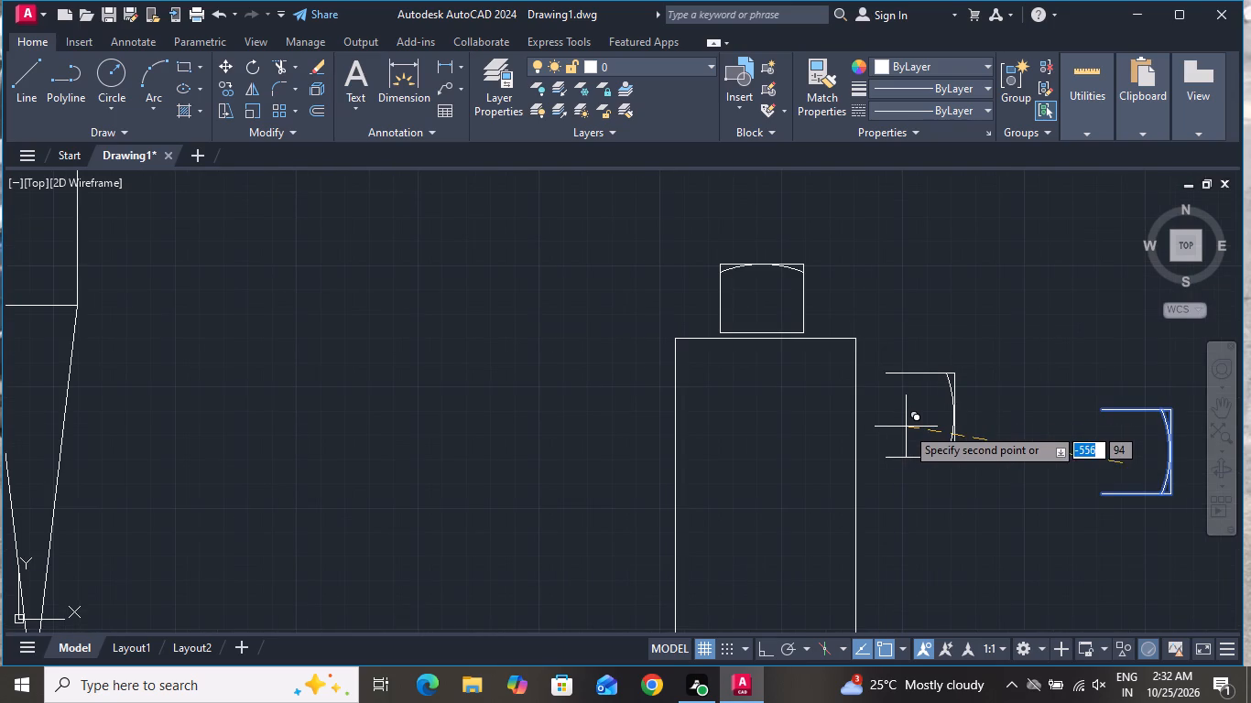
left_click(876, 459)
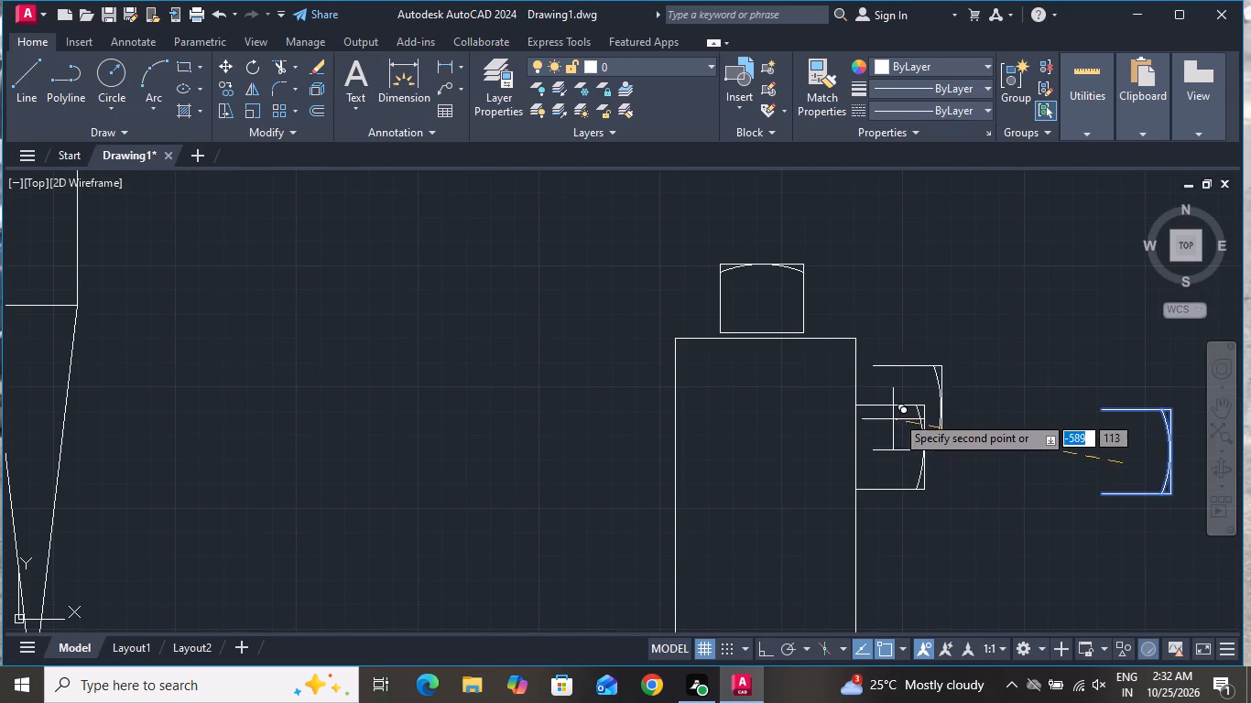
scroll(898, 509, "down", 2)
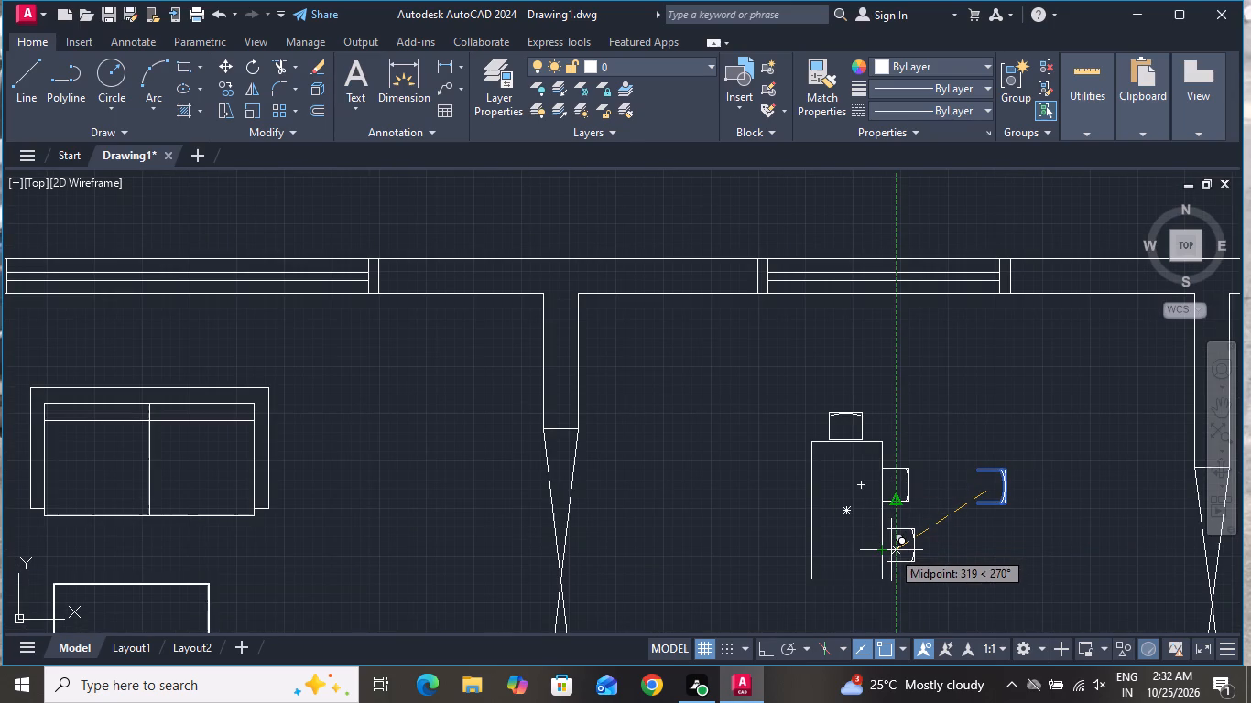
scroll(888, 550, "up", 1)
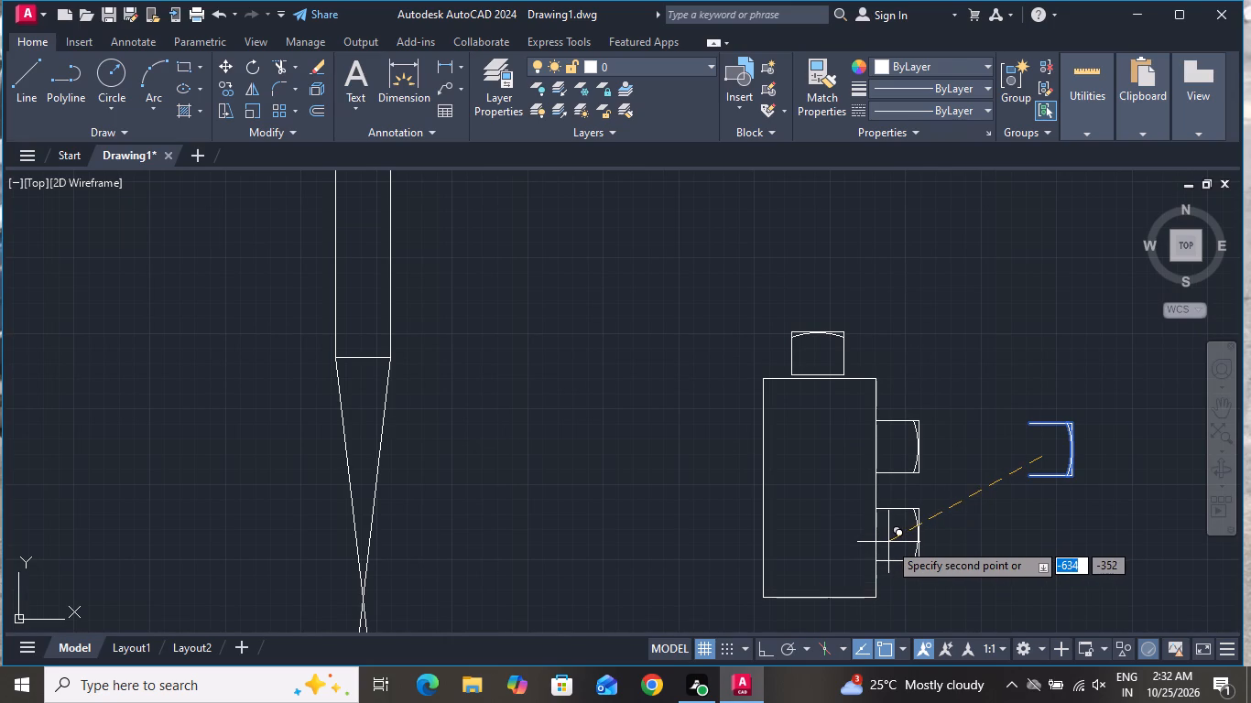
left_click(888, 542)
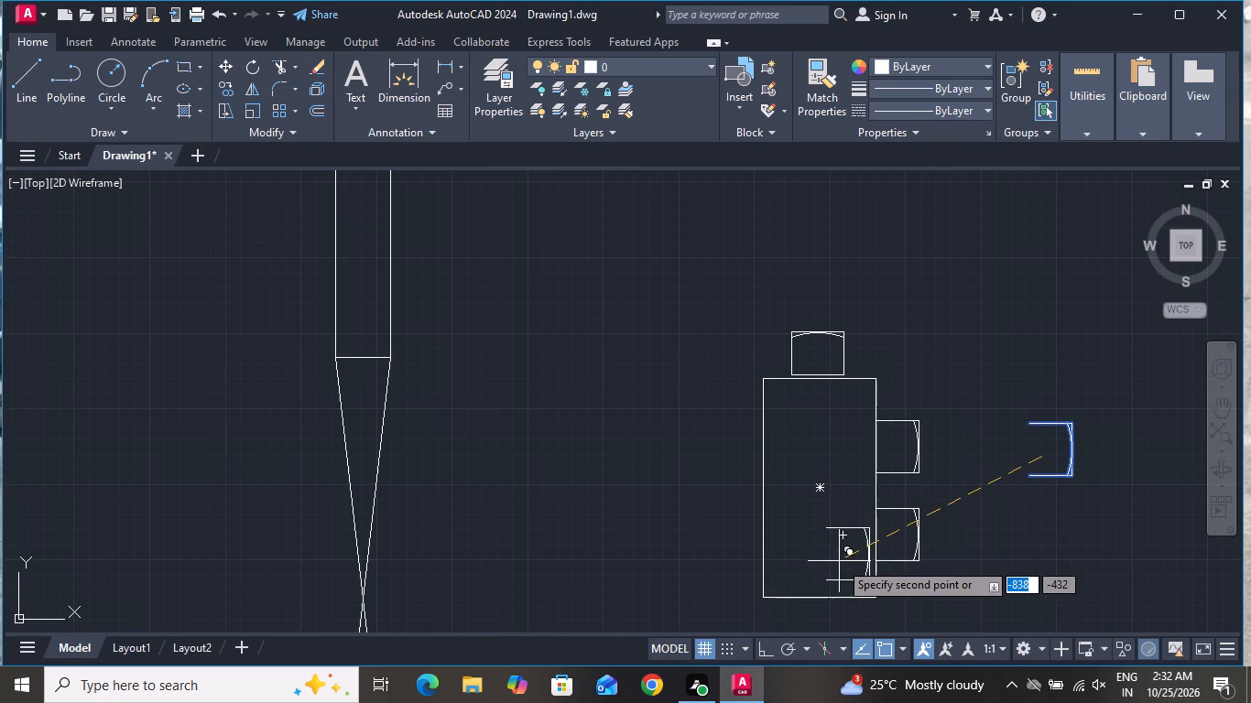
Place another copy of the chair in the open space left of the table and end the copying.
left_click(582, 429)
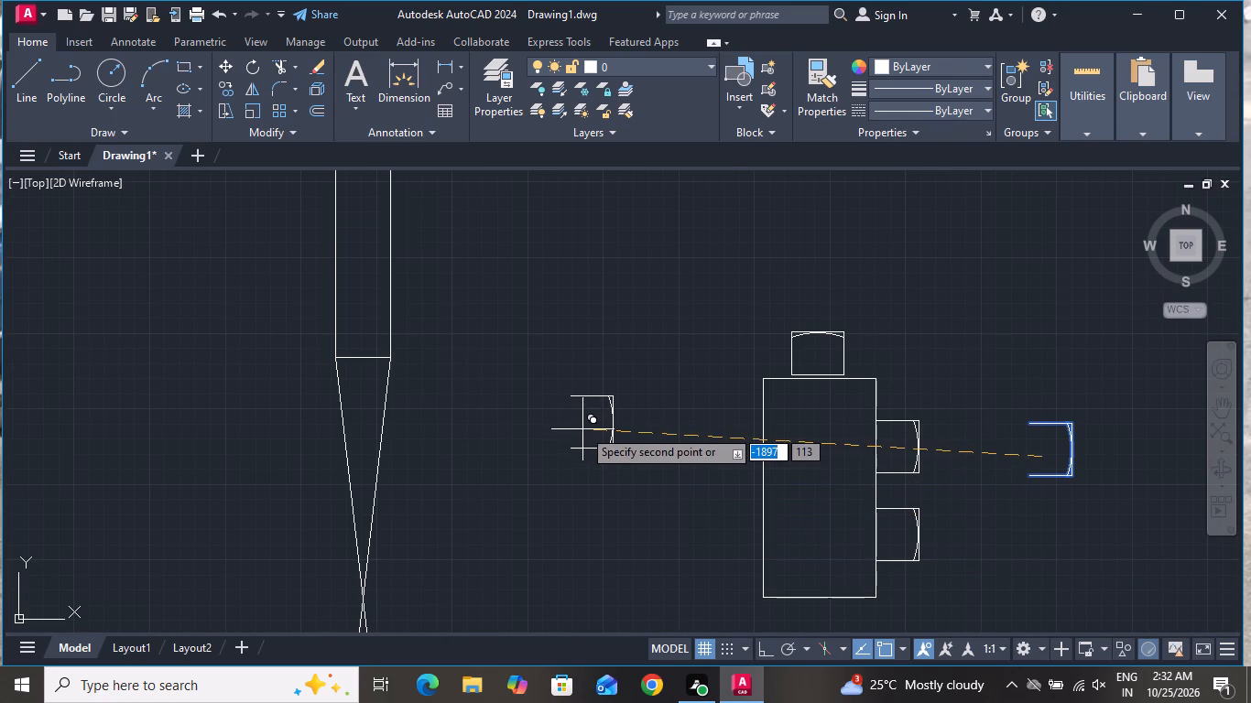
right_click(582, 427)
left_click(656, 199)
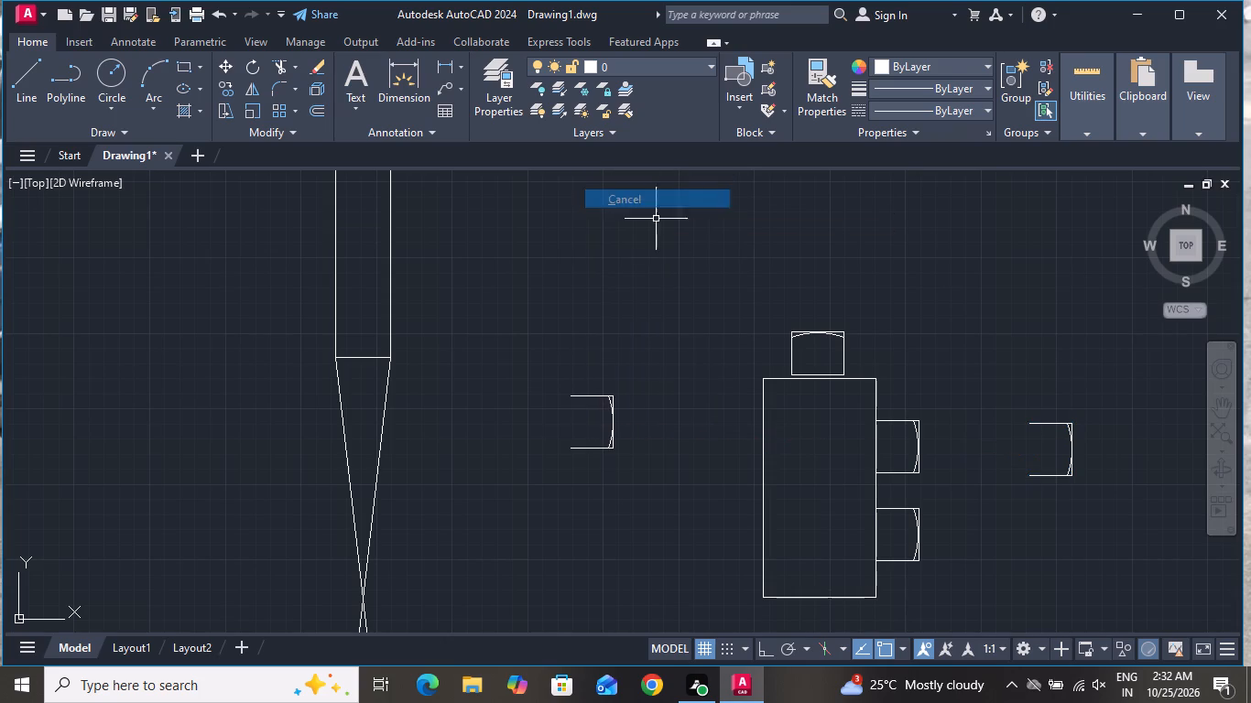
Rotate the chair copy left of the table by 180° with Ortho on, so its open side faces the table.
left_click(642, 384)
left_click(544, 474)
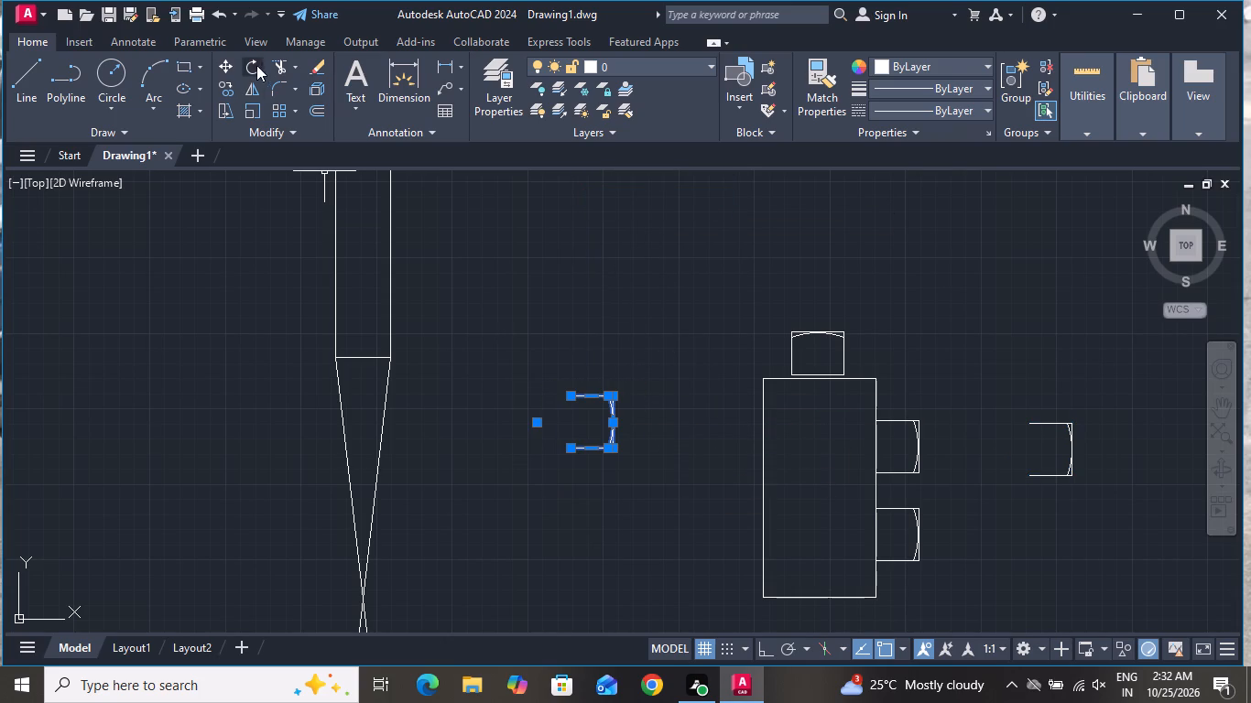
left_click(253, 67)
left_click(767, 652)
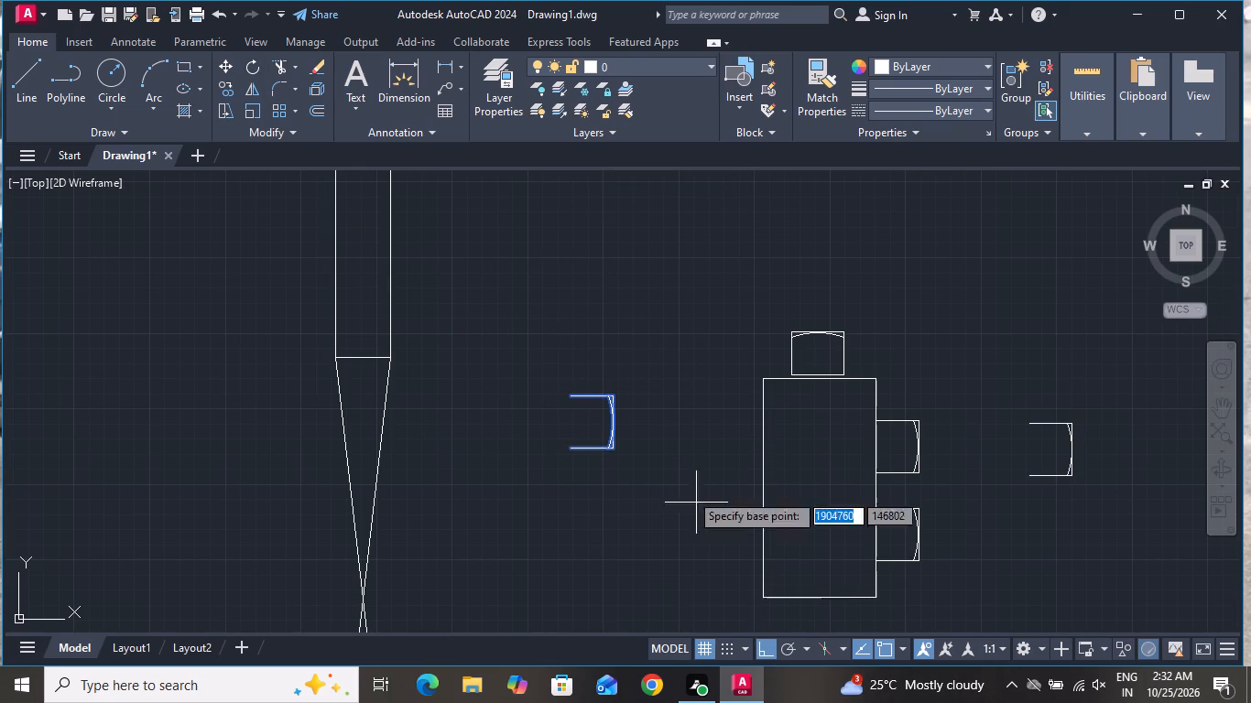
left_click(528, 453)
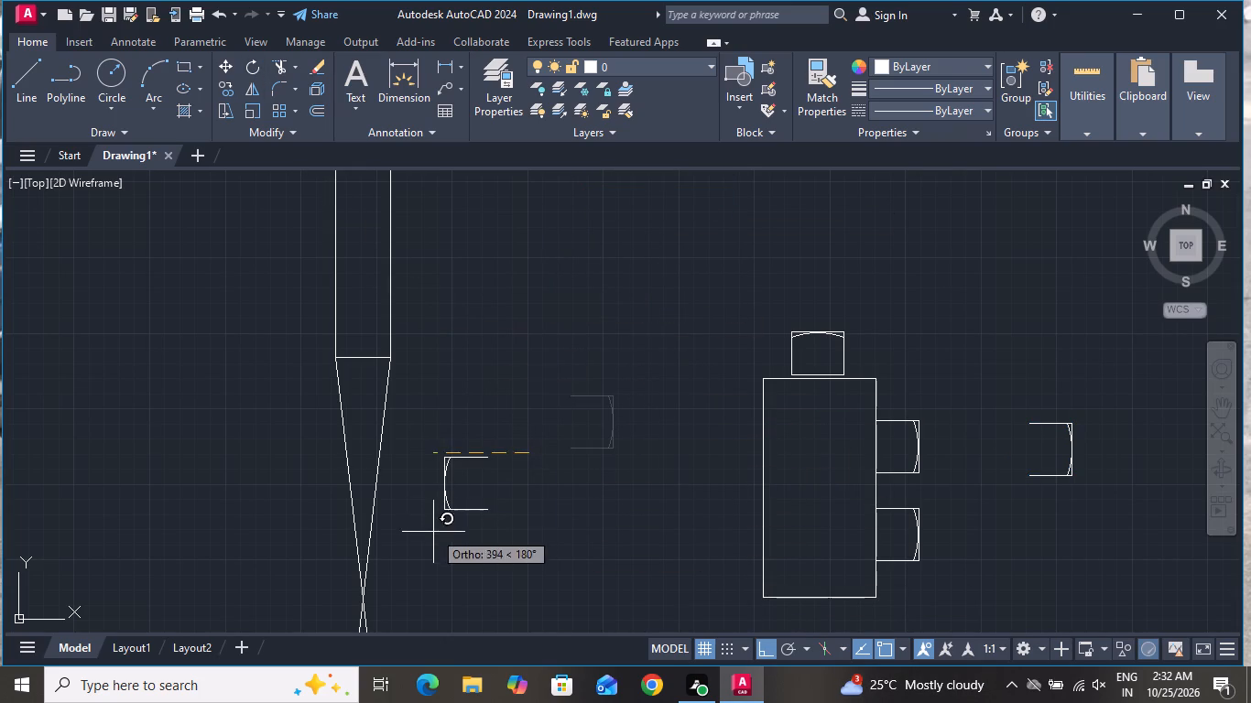
left_click(433, 535)
Move the rotated chair left of the table onto the upper half of the table's left edge, with Ortho off.
left_click_drag(526, 432, 525, 446)
left_click(419, 540)
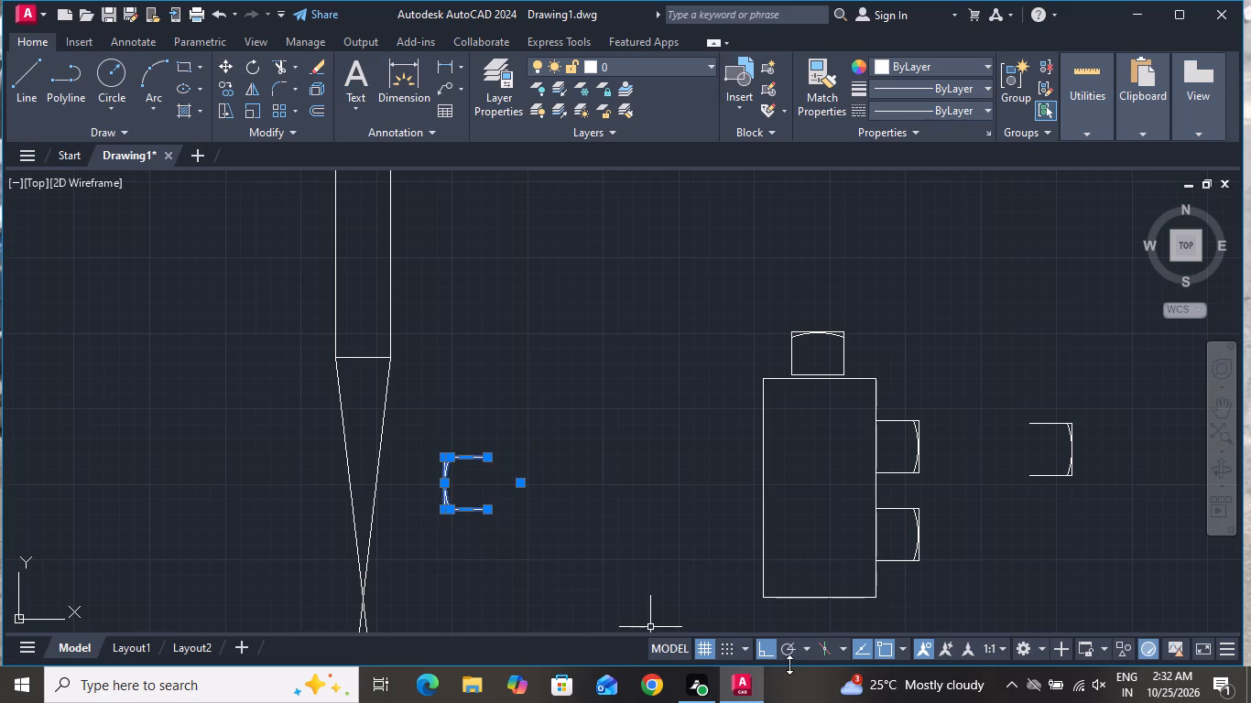
left_click(773, 662)
left_click(772, 646)
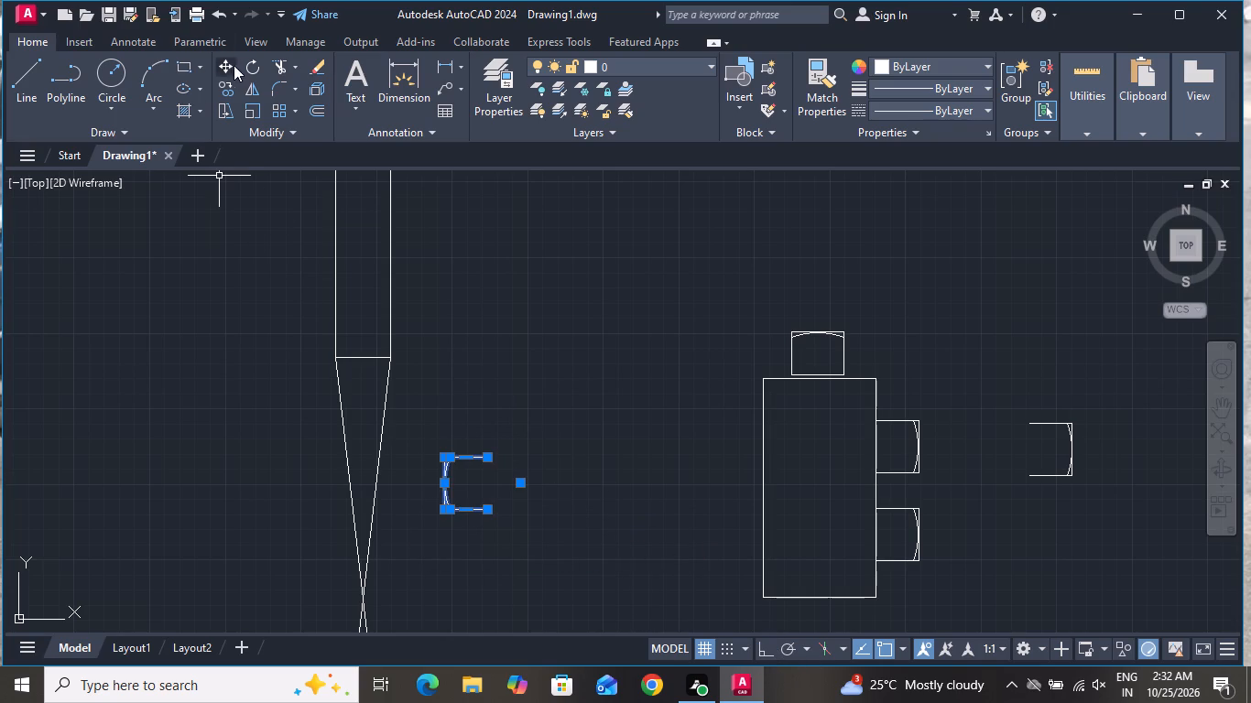
left_click(229, 61)
left_click(496, 469)
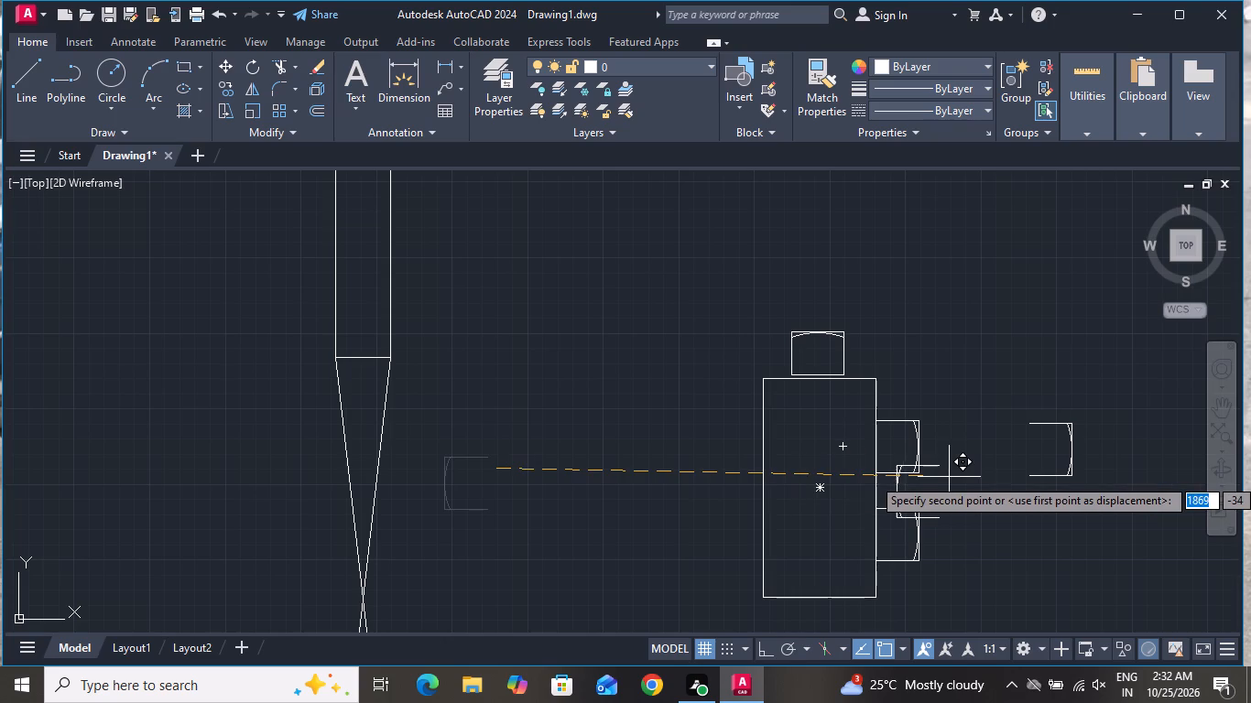
scroll(756, 438, "up", 2)
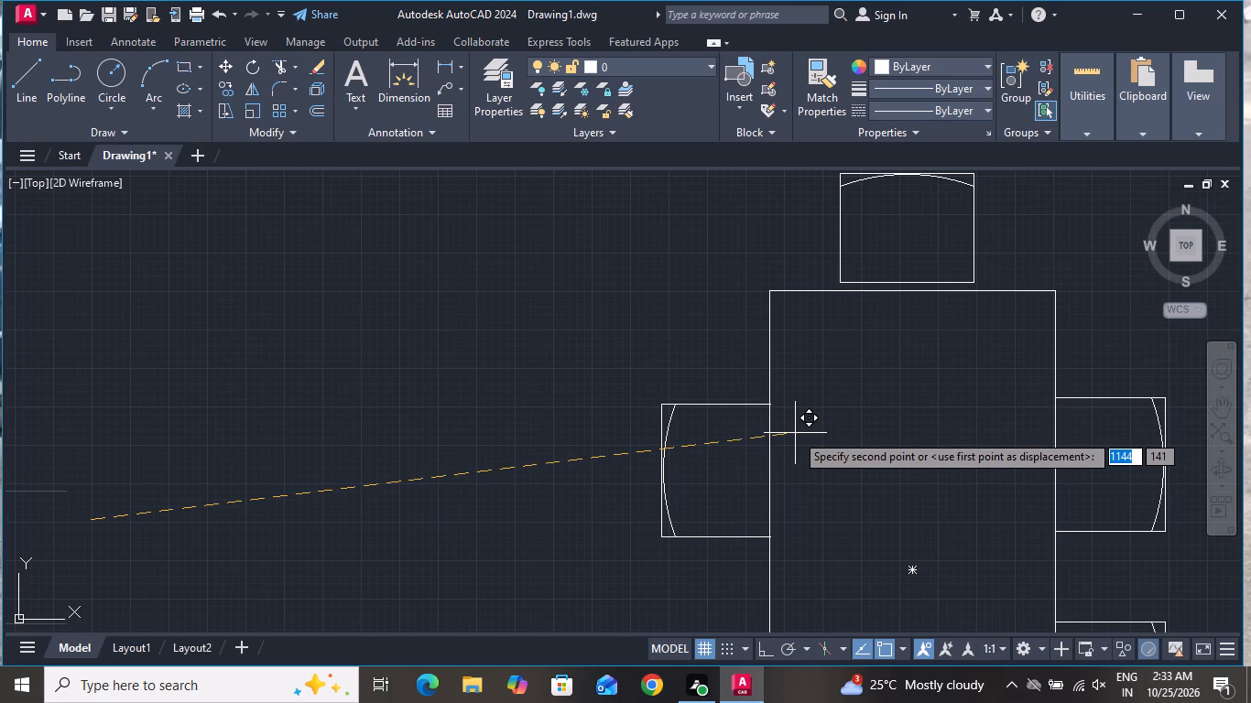
left_click(795, 433)
Copy the upper-left chair straight down onto the lower half of the table's left edge and end the copying.
scroll(767, 382, "down", 2)
left_click(740, 377)
left_click(711, 489)
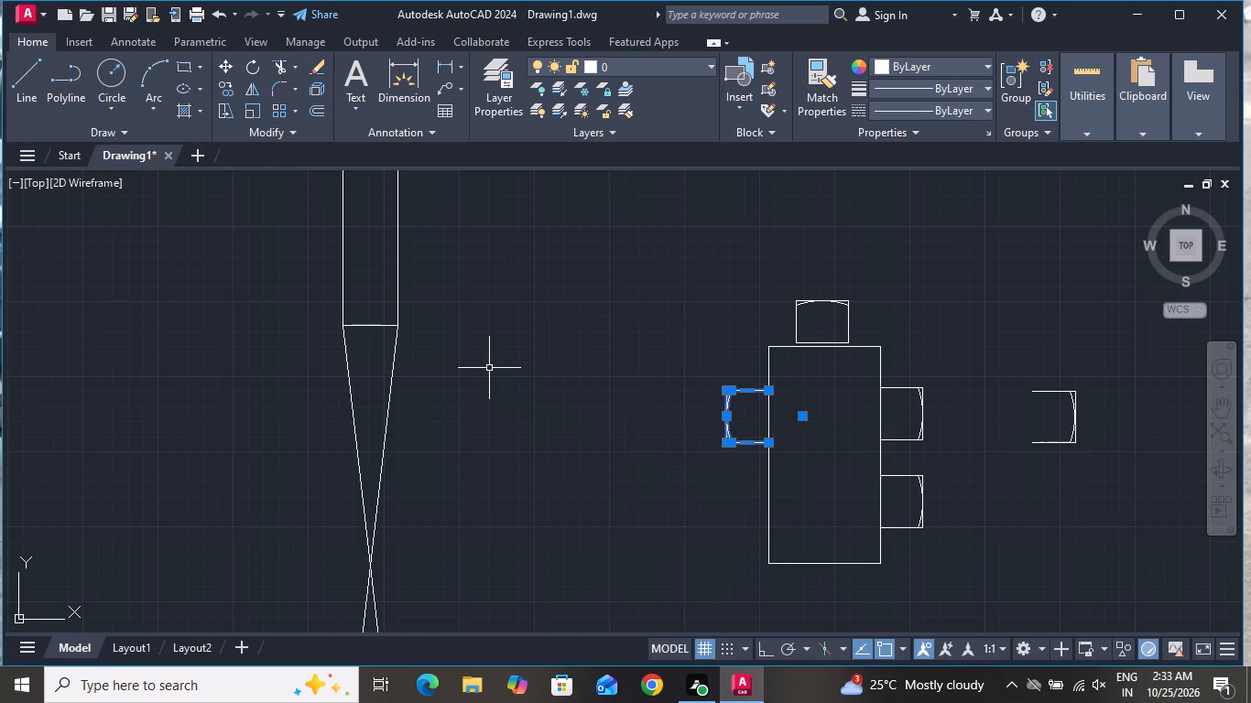
left_click(231, 88)
left_click(768, 392)
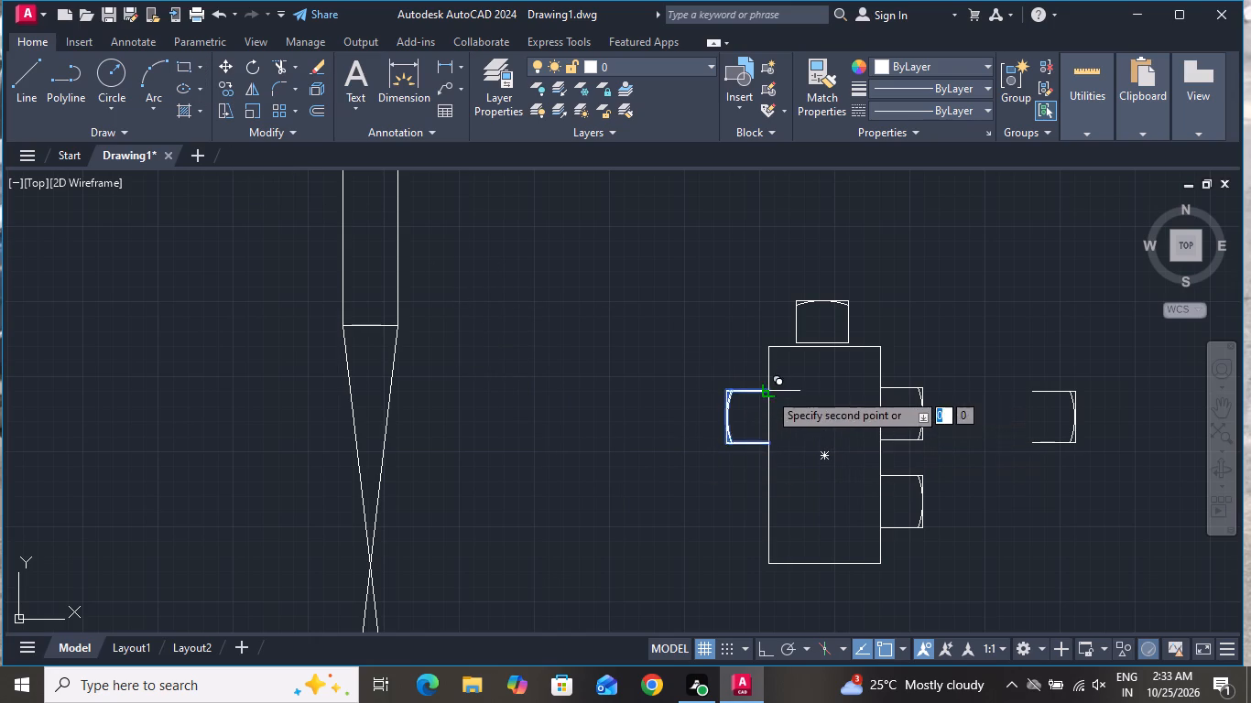
left_click(767, 479)
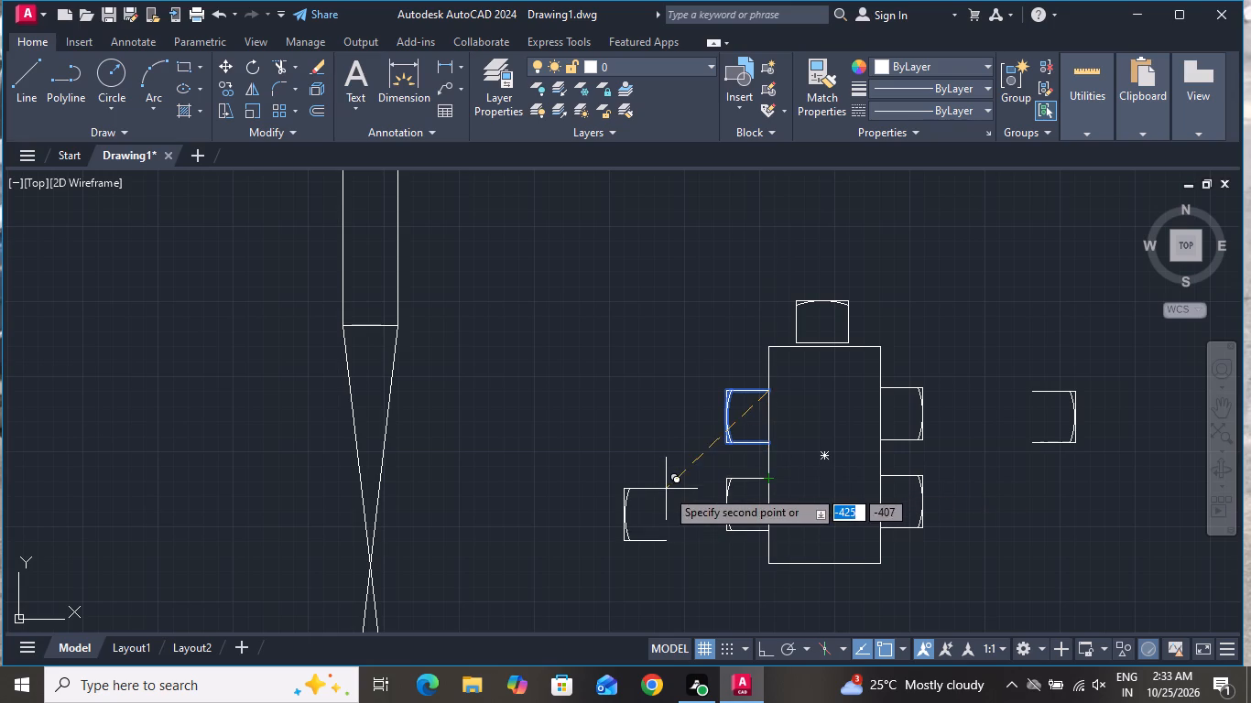
right_click(654, 484)
left_click(741, 251)
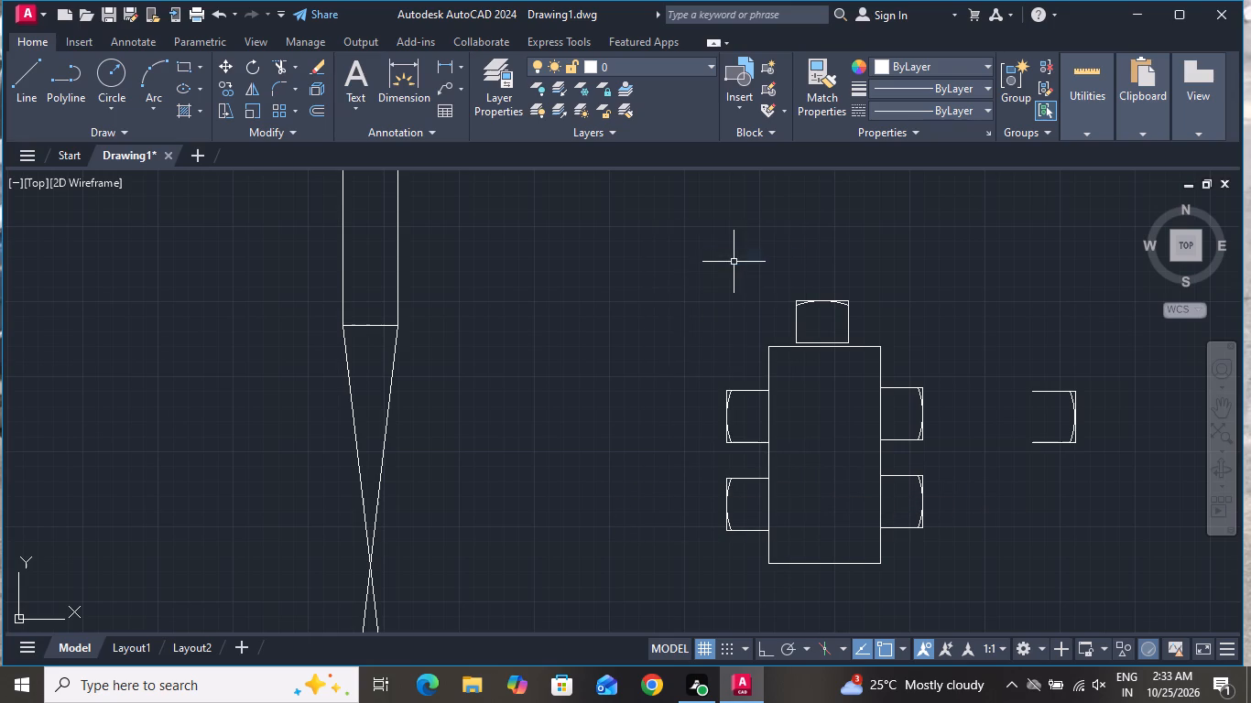
Rotate the loose chair to the right of the table a quarter turn clockwise with Ortho on, so its open side faces up.
left_click(1111, 369)
left_click(994, 476)
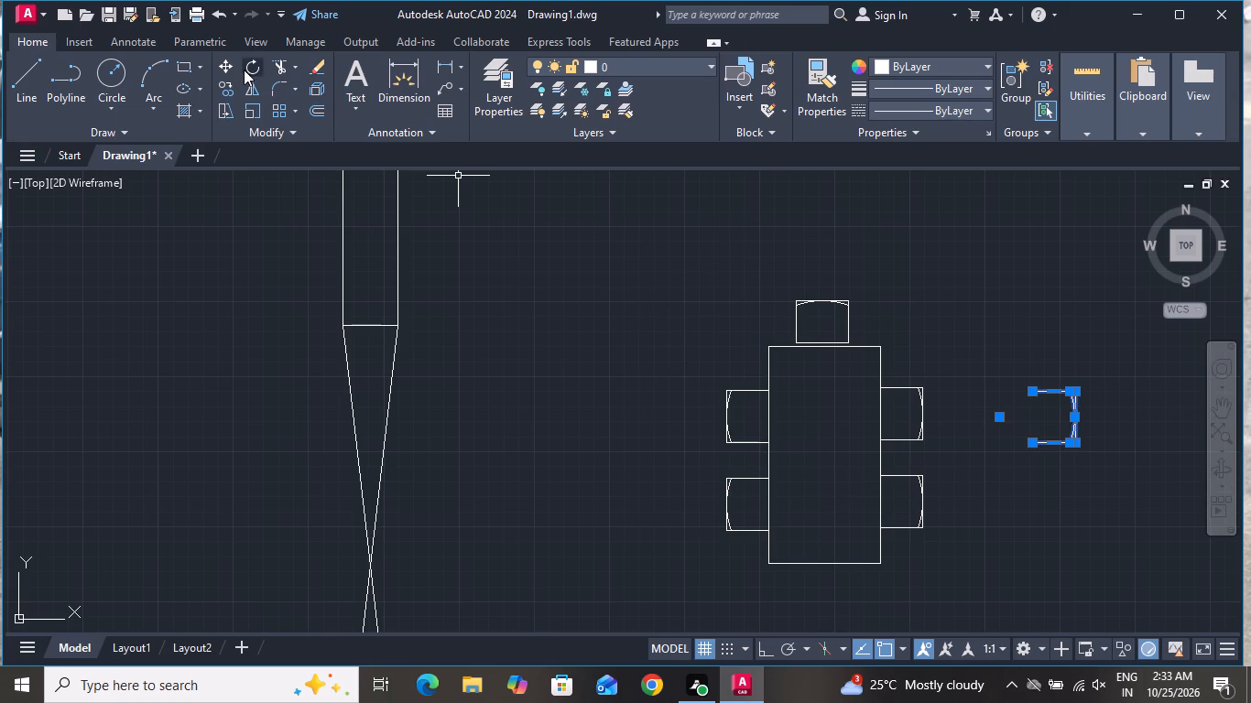
left_click(250, 69)
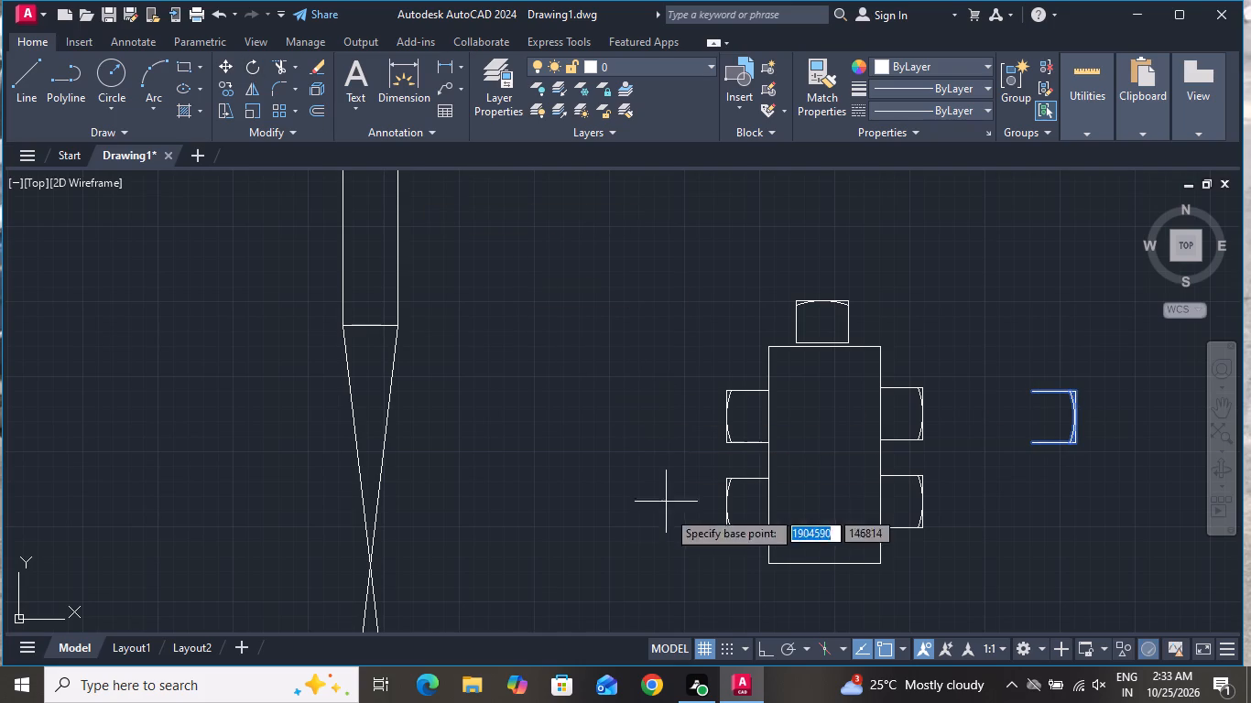
left_click(771, 651)
left_click(1039, 400)
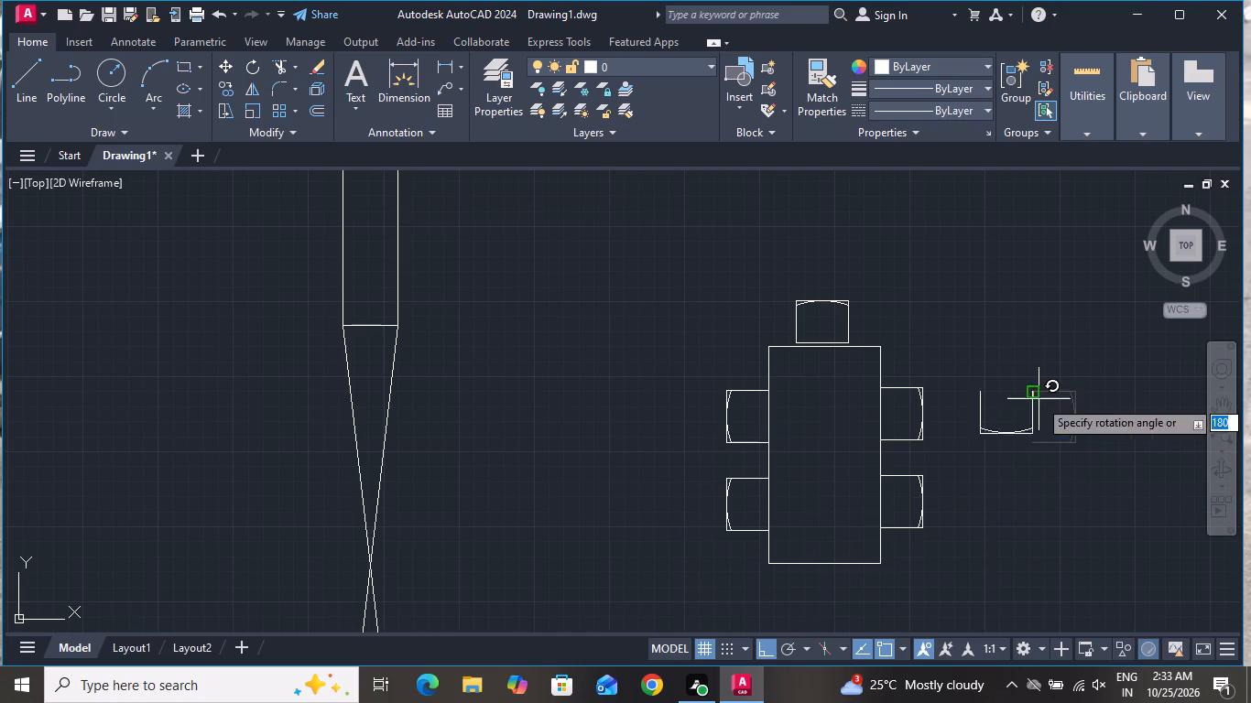
left_click(1013, 570)
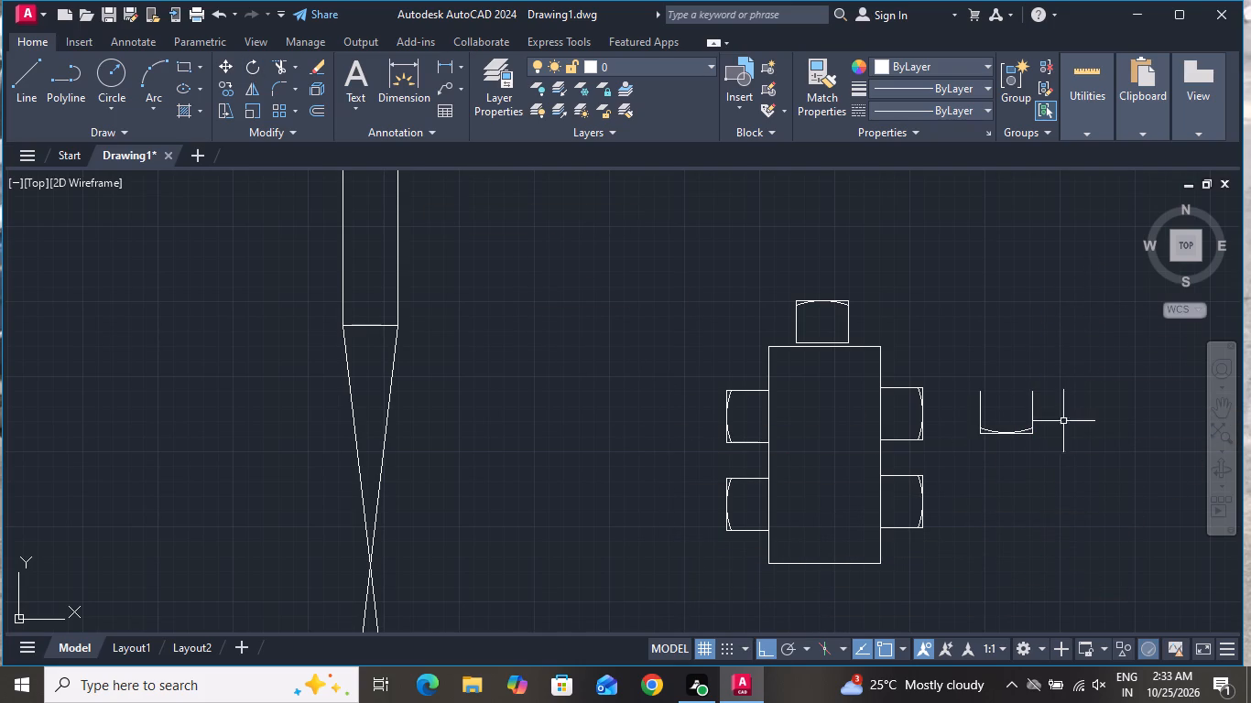
Move the rotated loose chair onto the middle of the table's bottom edge, with Ortho off.
left_click(1057, 373)
left_click(960, 490)
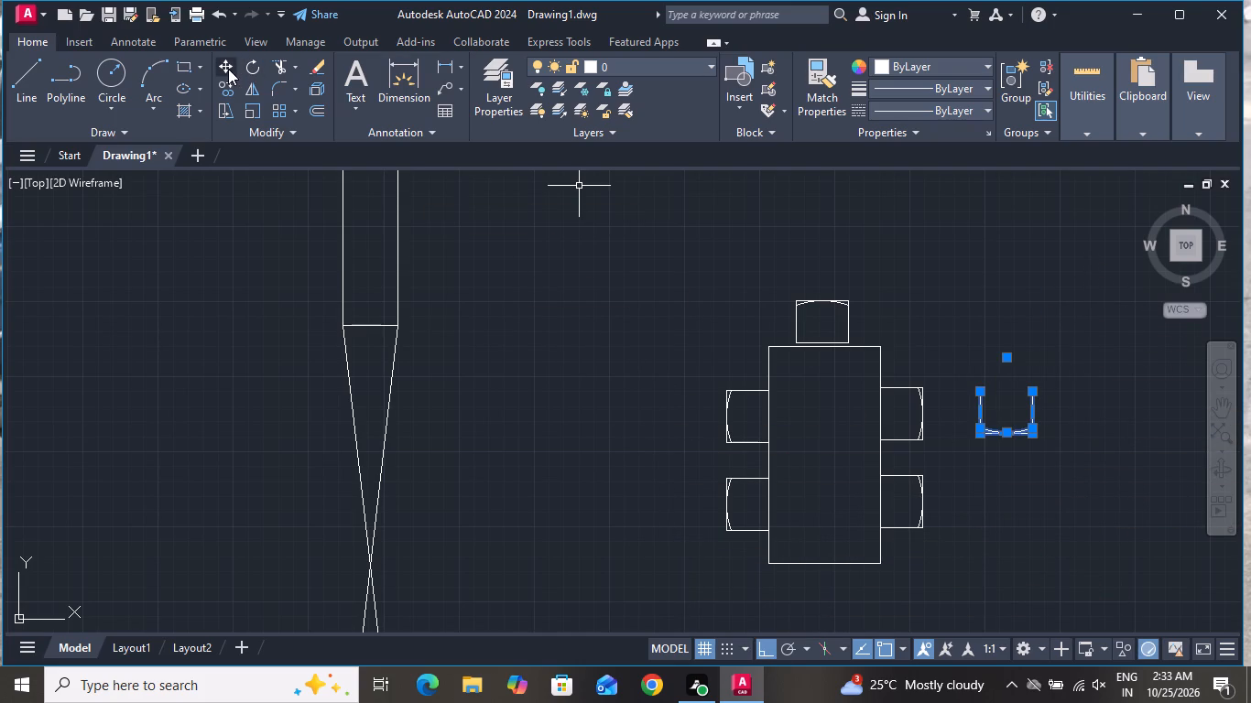
left_click(227, 69)
left_click(761, 642)
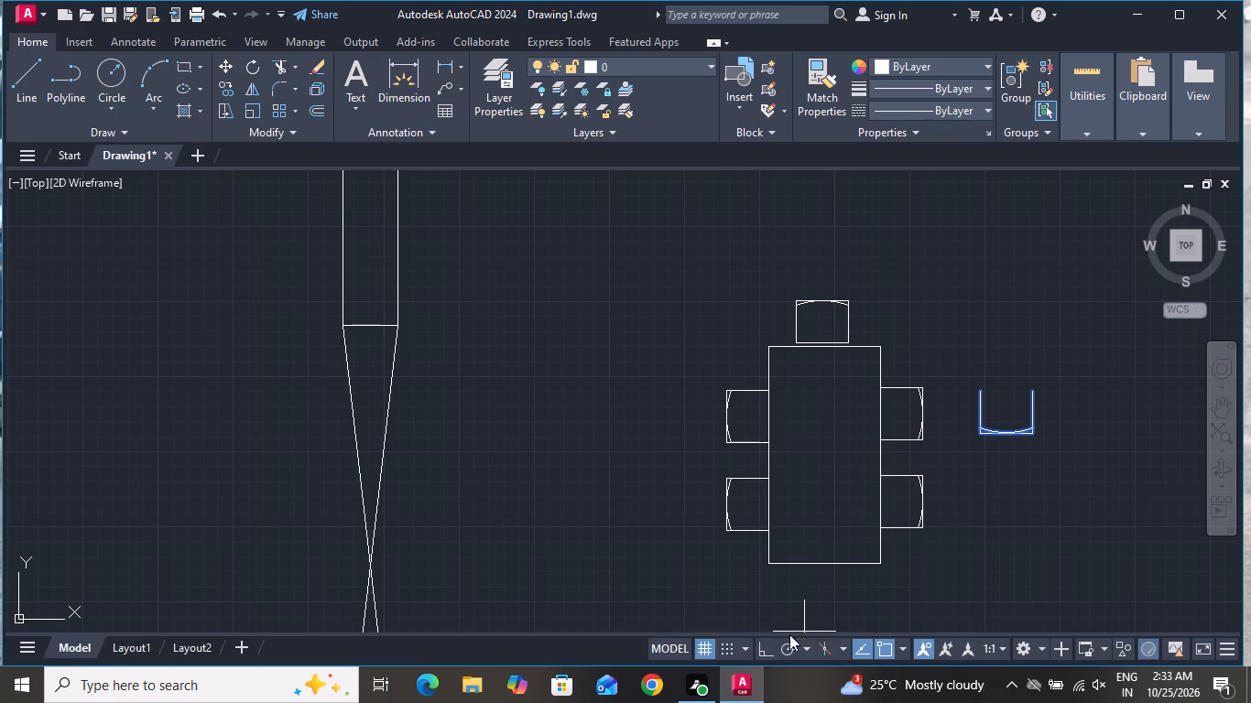
left_click(1035, 394)
scroll(972, 405, "down", 1)
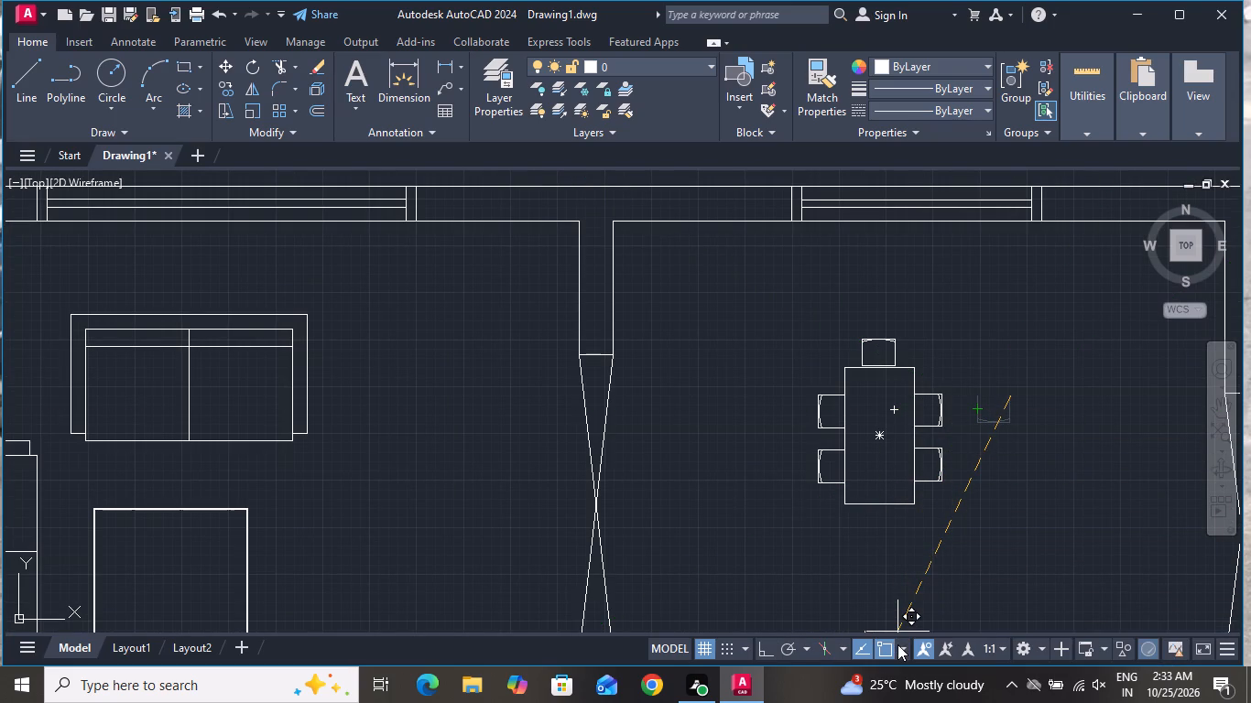
scroll(869, 576, "up", 2)
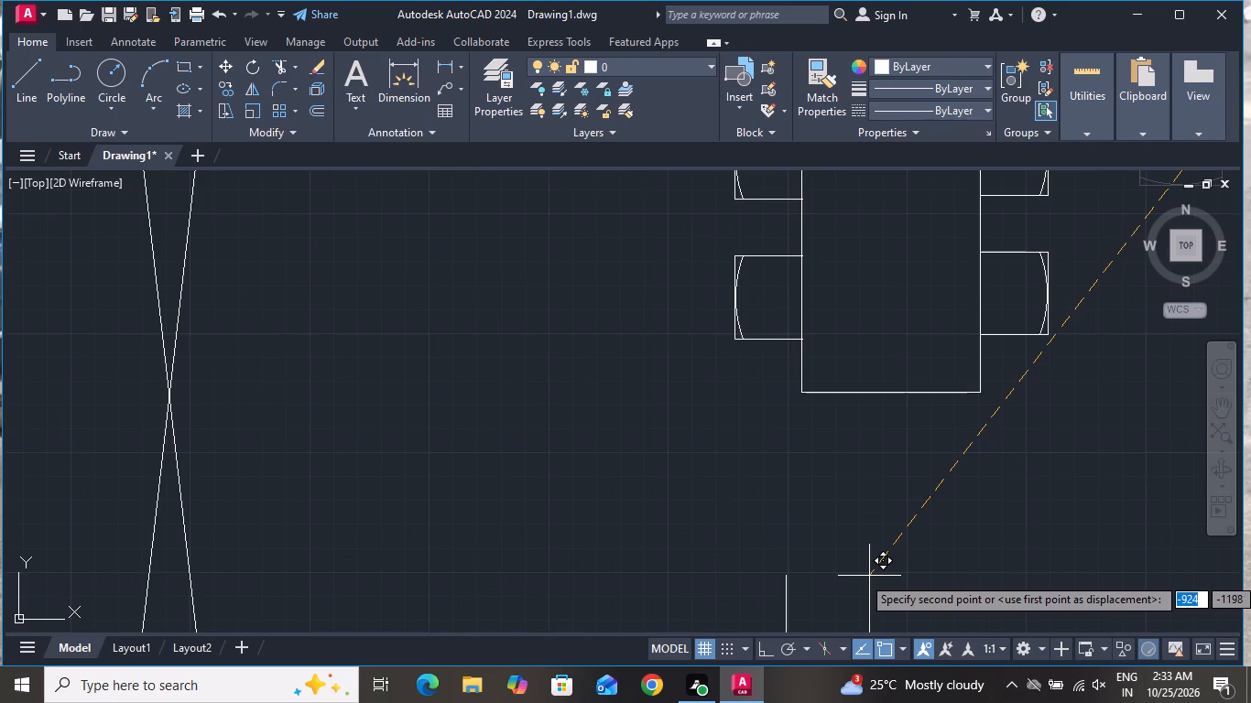
scroll(888, 555, "down", 1)
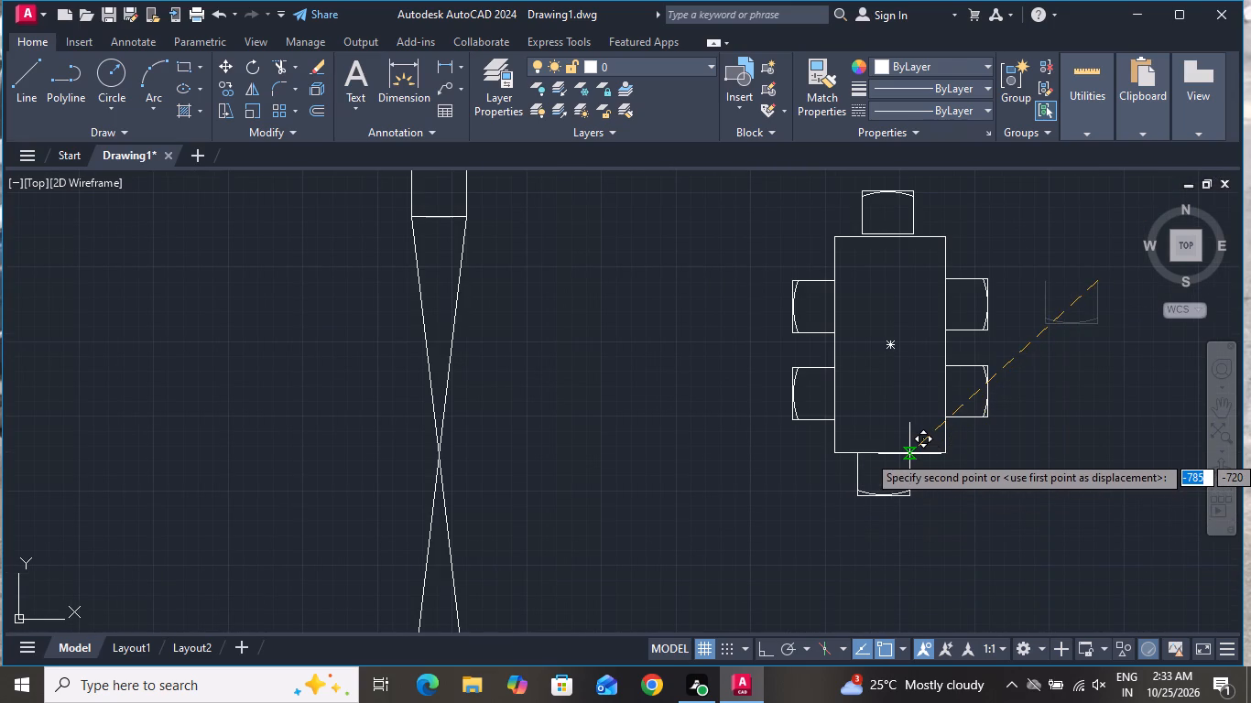
left_click(920, 453)
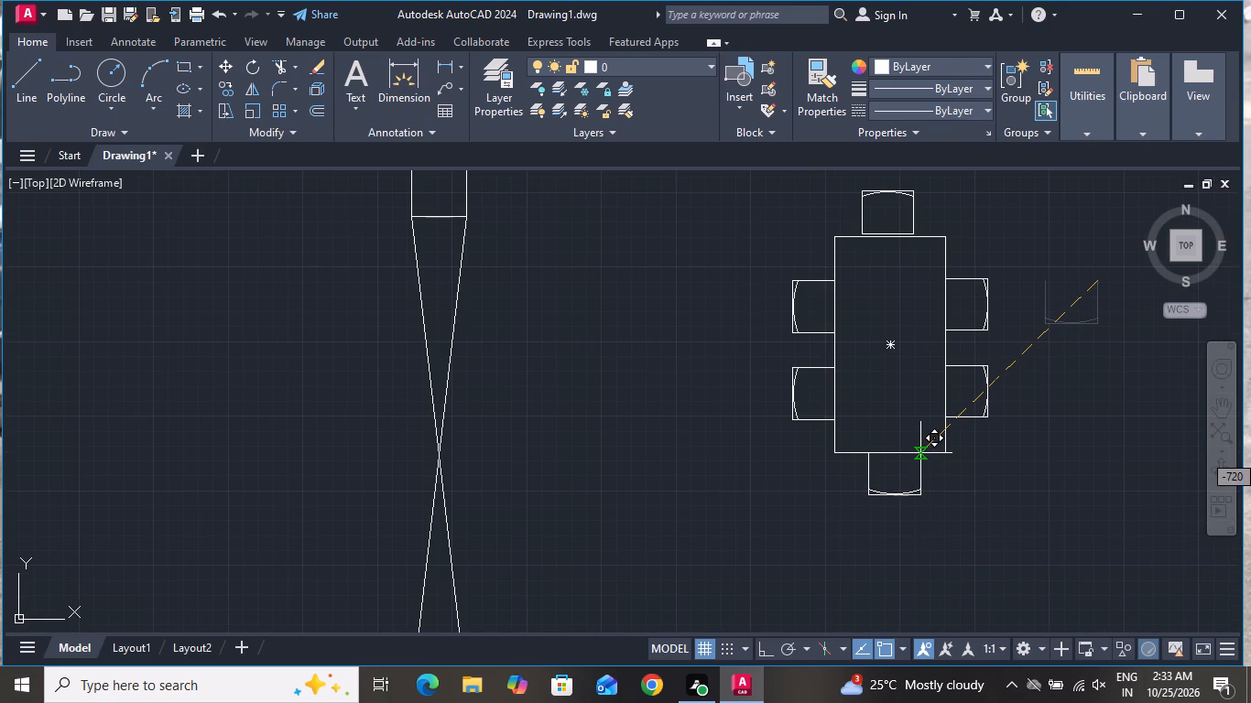
Move the chair above the table down so its open side sits on the table's top edge.
scroll(923, 586, "down", 2)
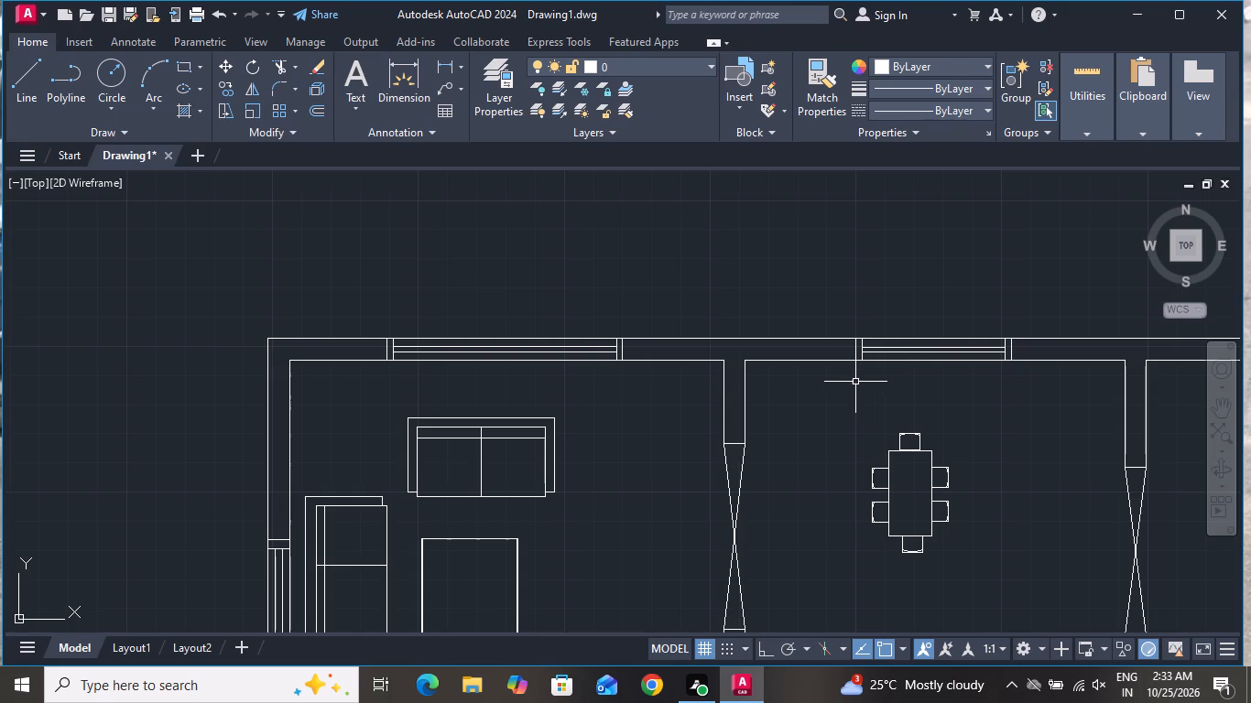
scroll(932, 453, "up", 2)
left_click(925, 394)
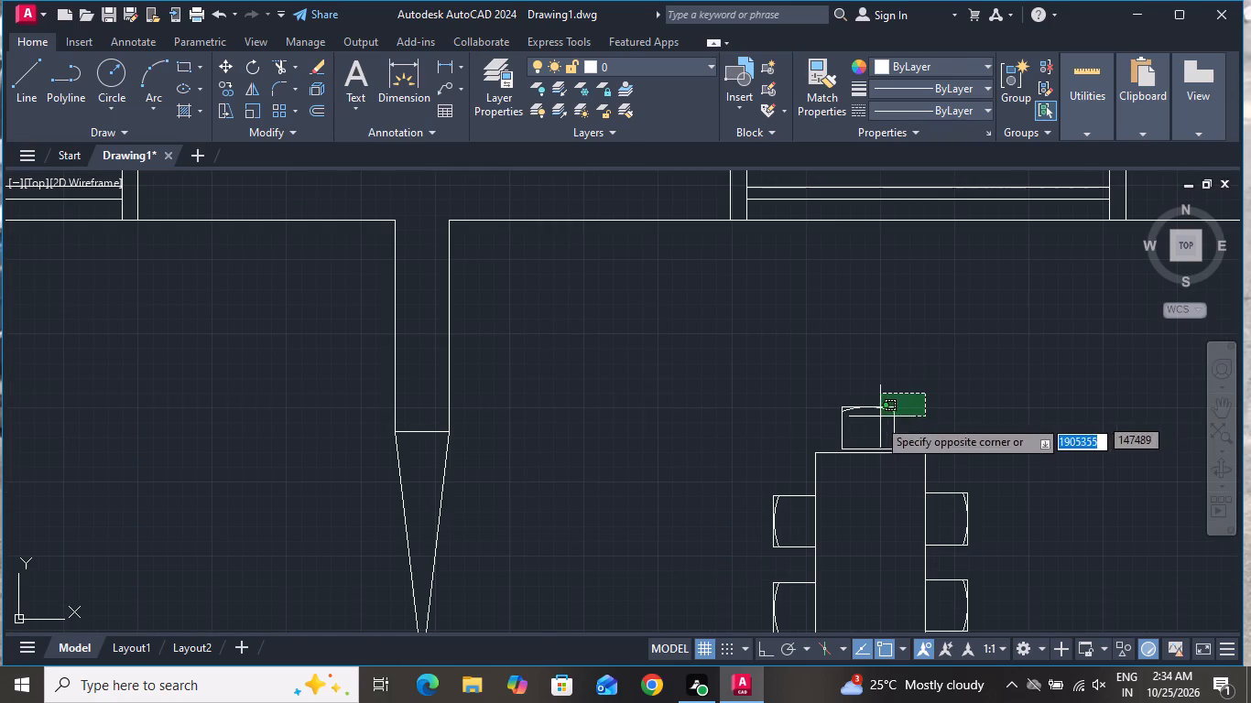
left_click(827, 434)
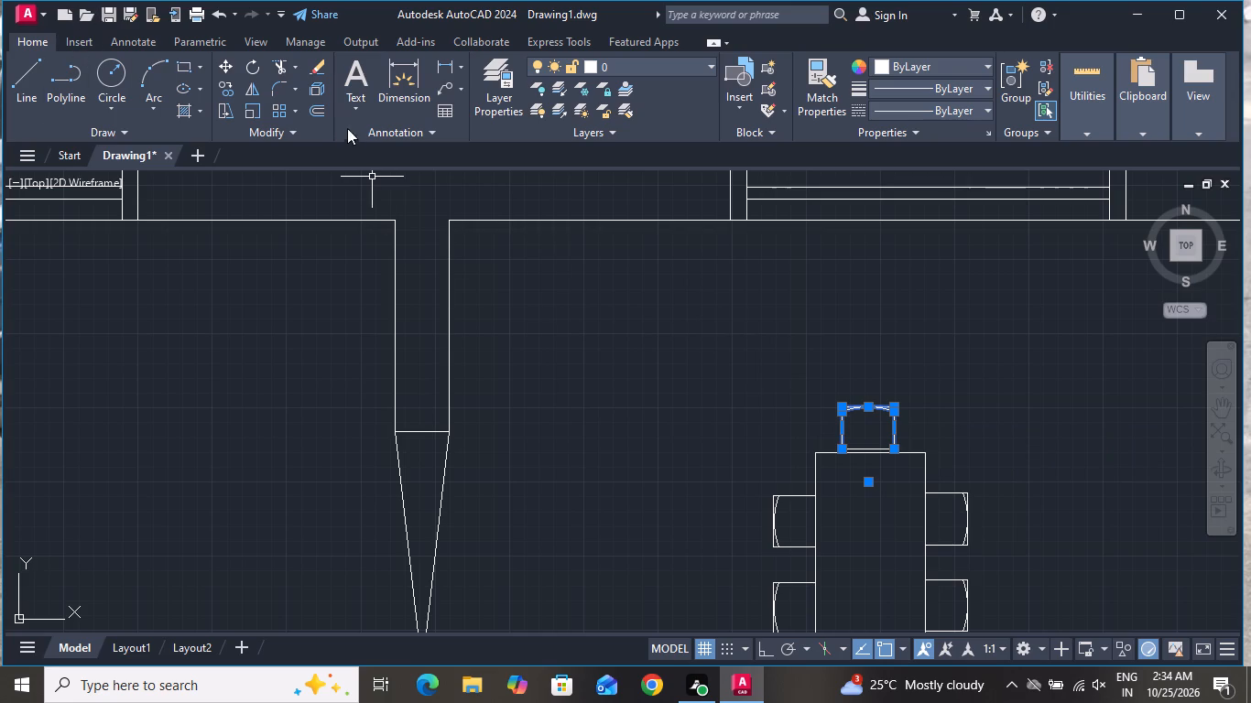
left_click(224, 66)
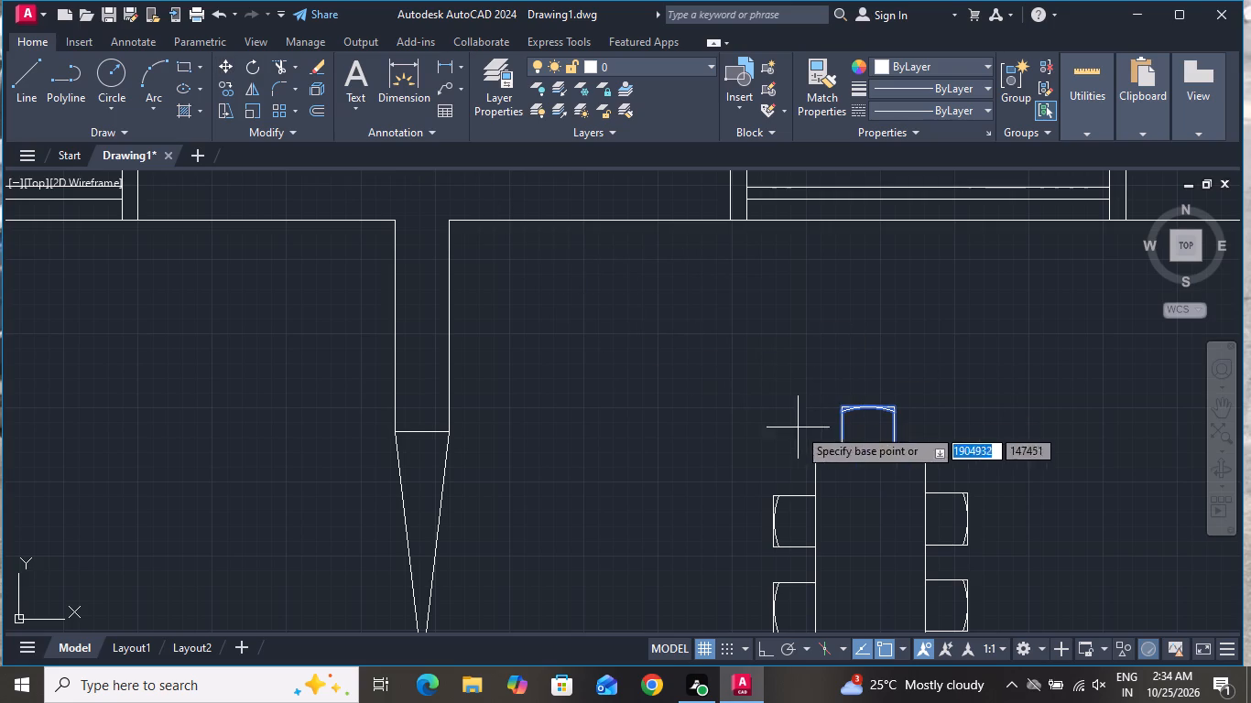
scroll(871, 477, "up", 1)
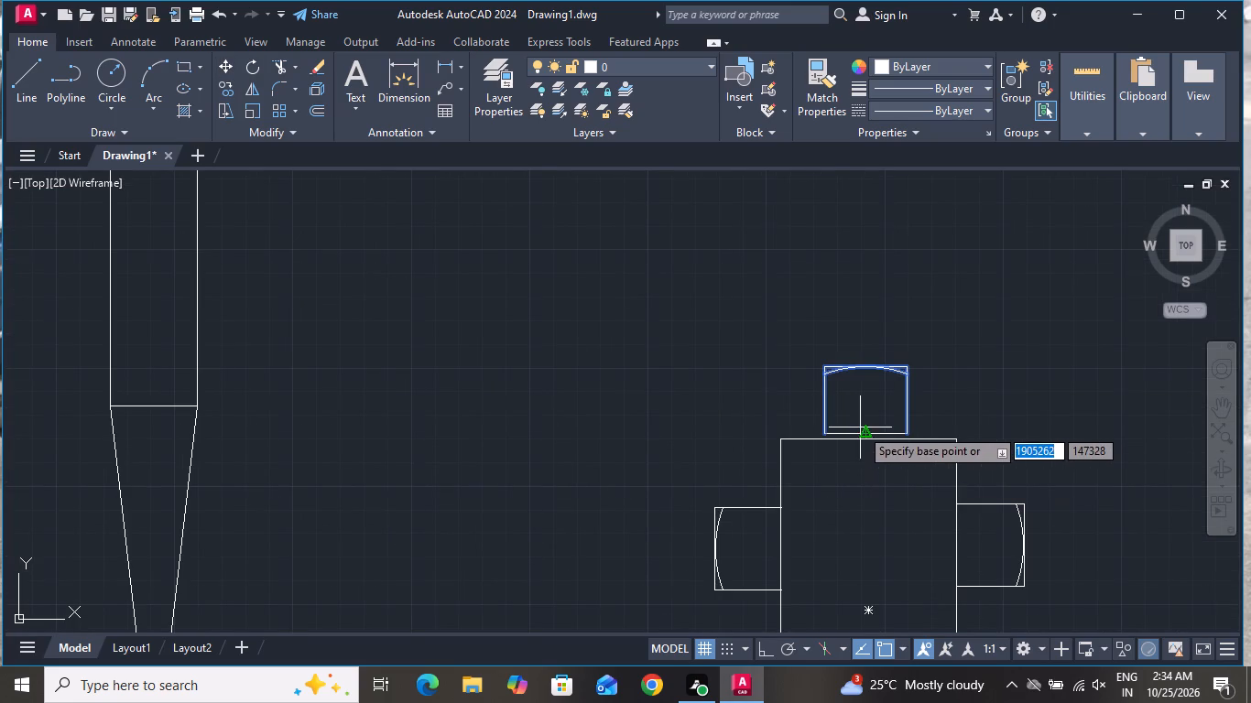
left_click(865, 429)
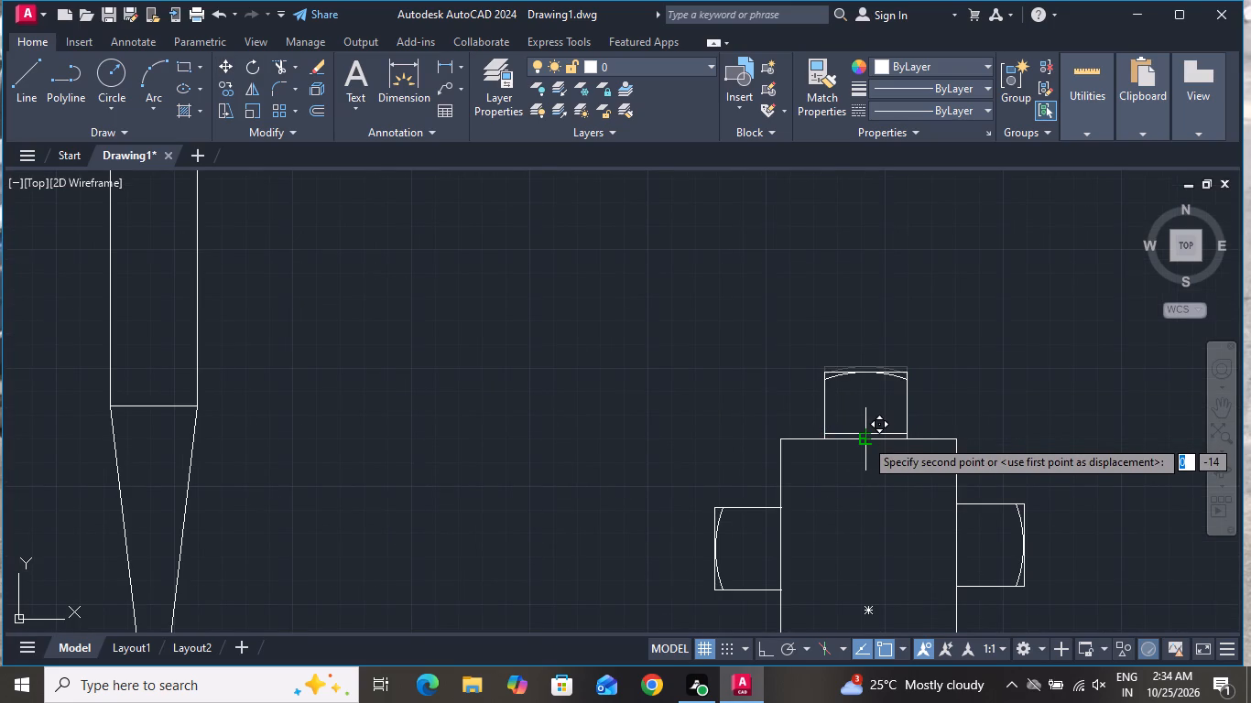
scroll(865, 438, "up", 3)
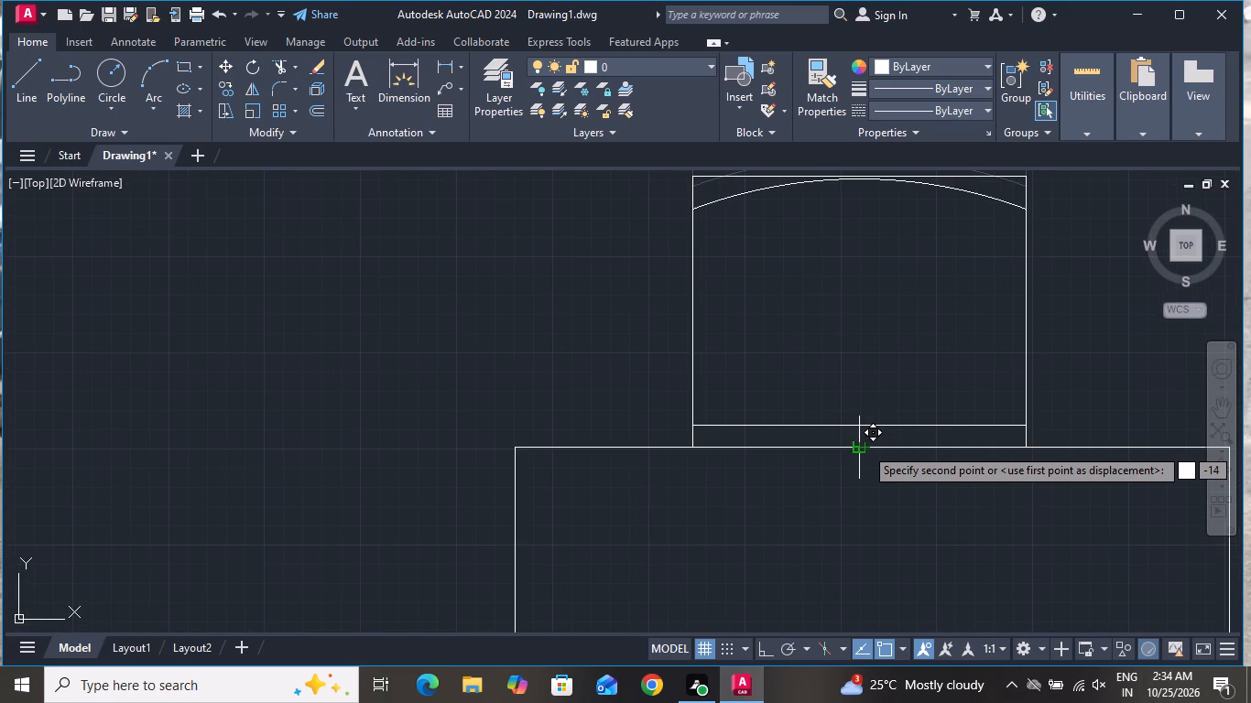
left_click(866, 449)
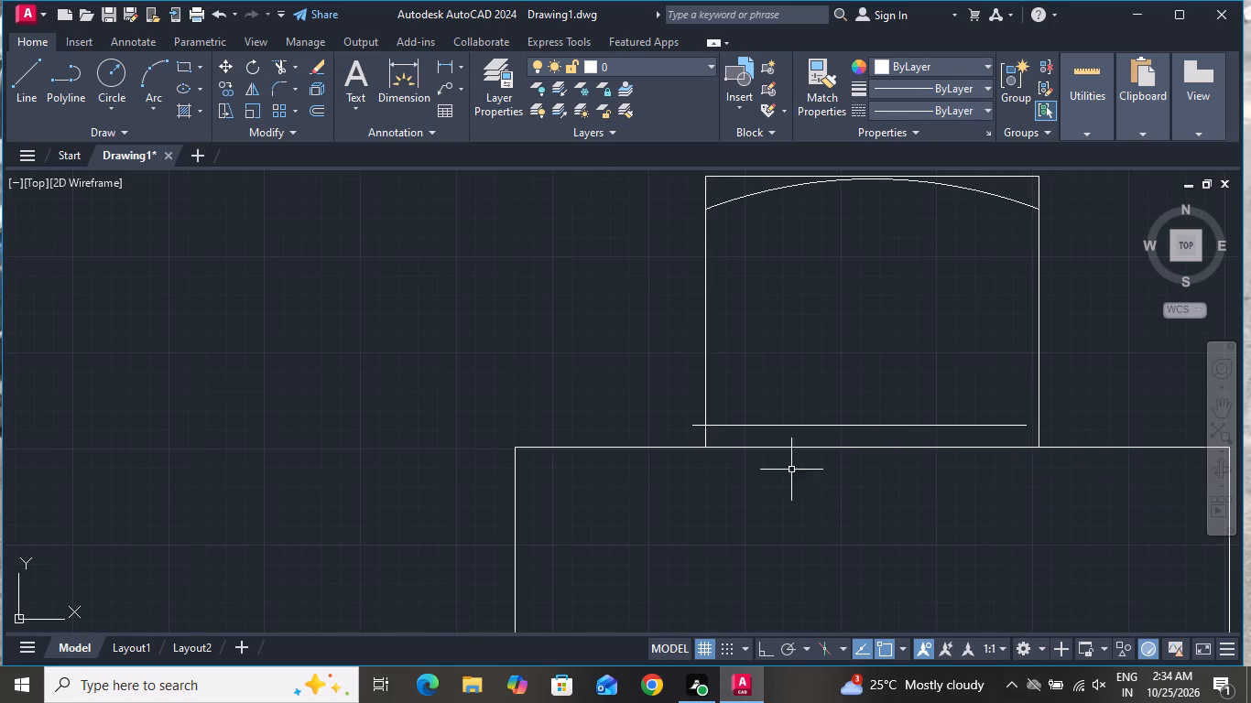
Delete the stray horizontal line crossing the top chair just above the table's edge.
left_click(823, 411)
left_click(818, 438)
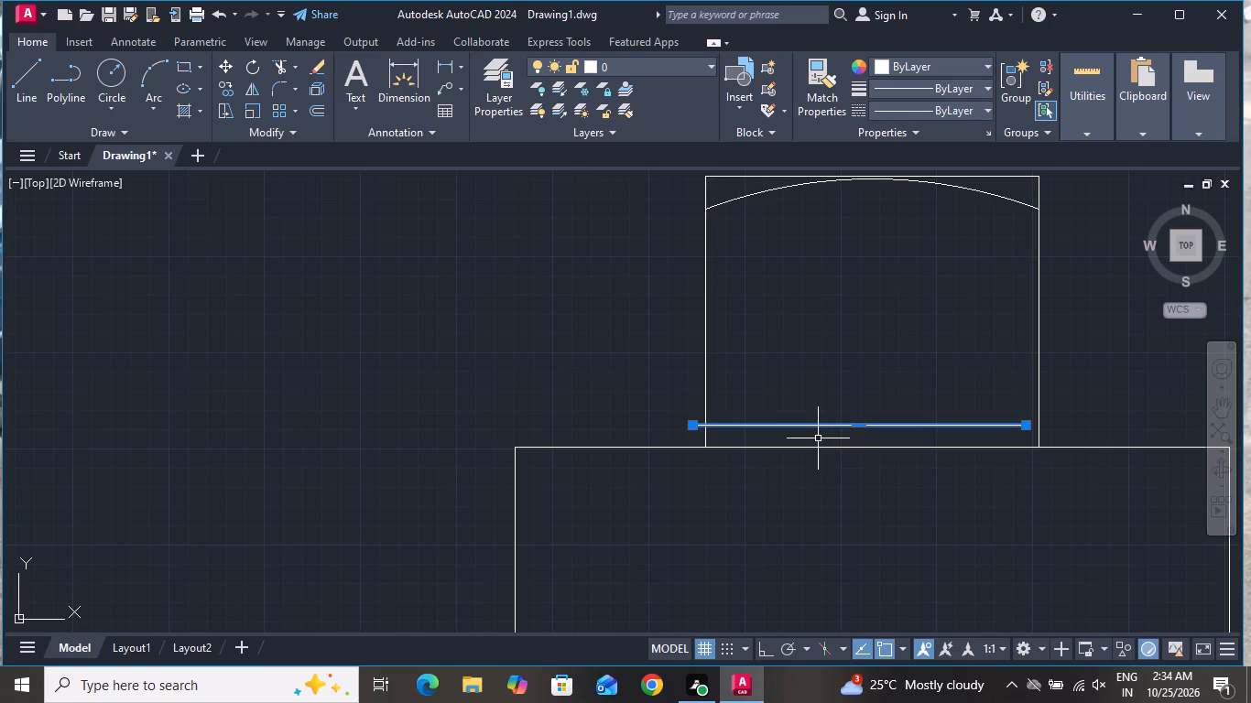
key("Delete")
With Ortho on, draw an L-shaped counter outline about 800 deep along the top and right walls of the upper-right room.
scroll(817, 422, "down", 2)
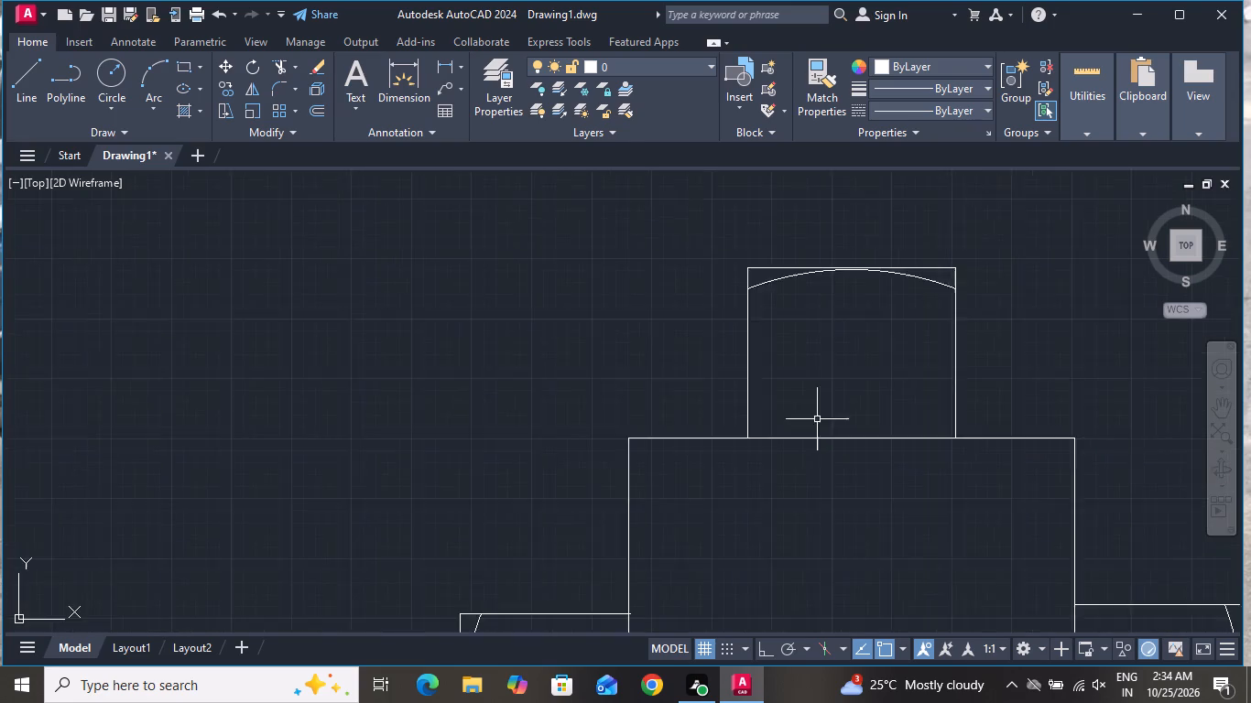
scroll(819, 418, "down", 4)
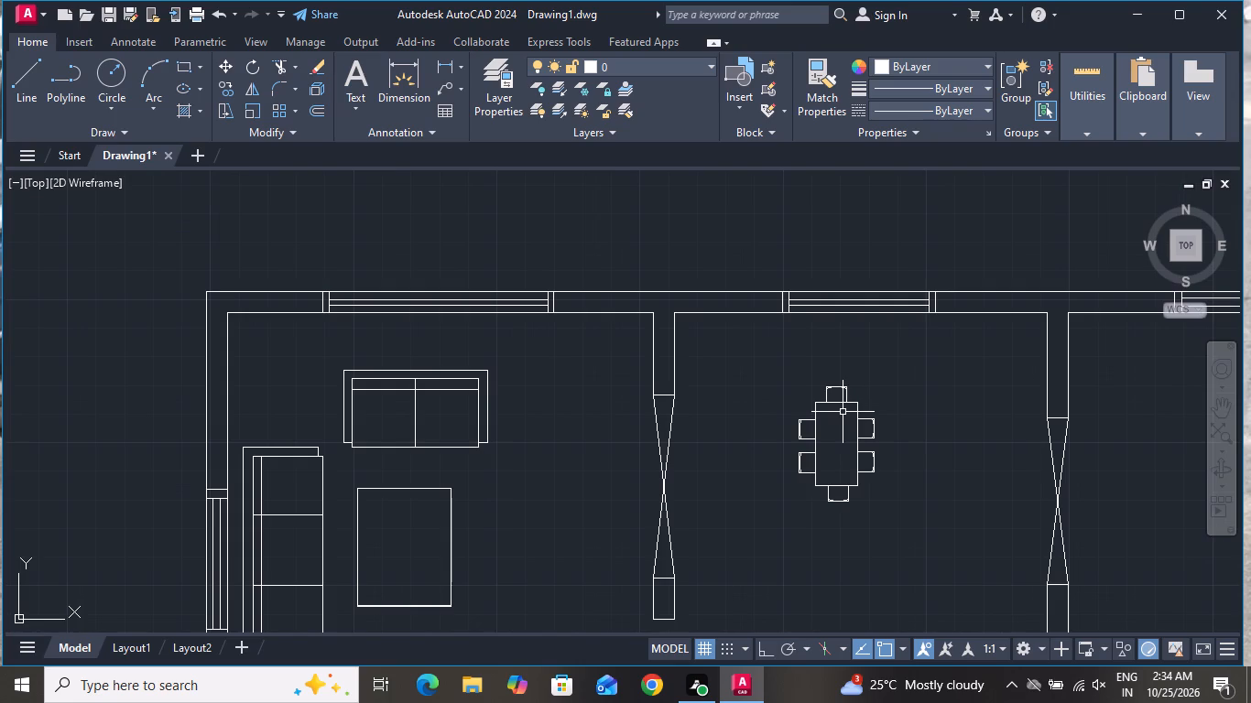
scroll(843, 415, "down", 1)
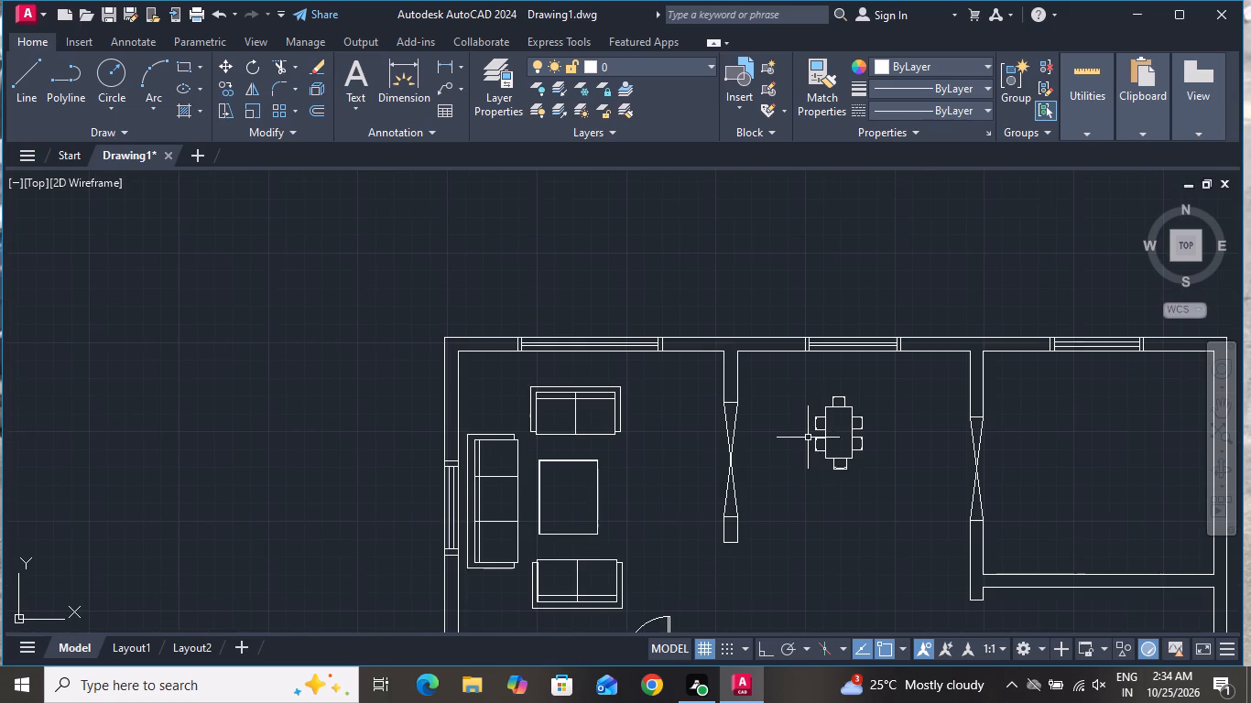
left_click(22, 81)
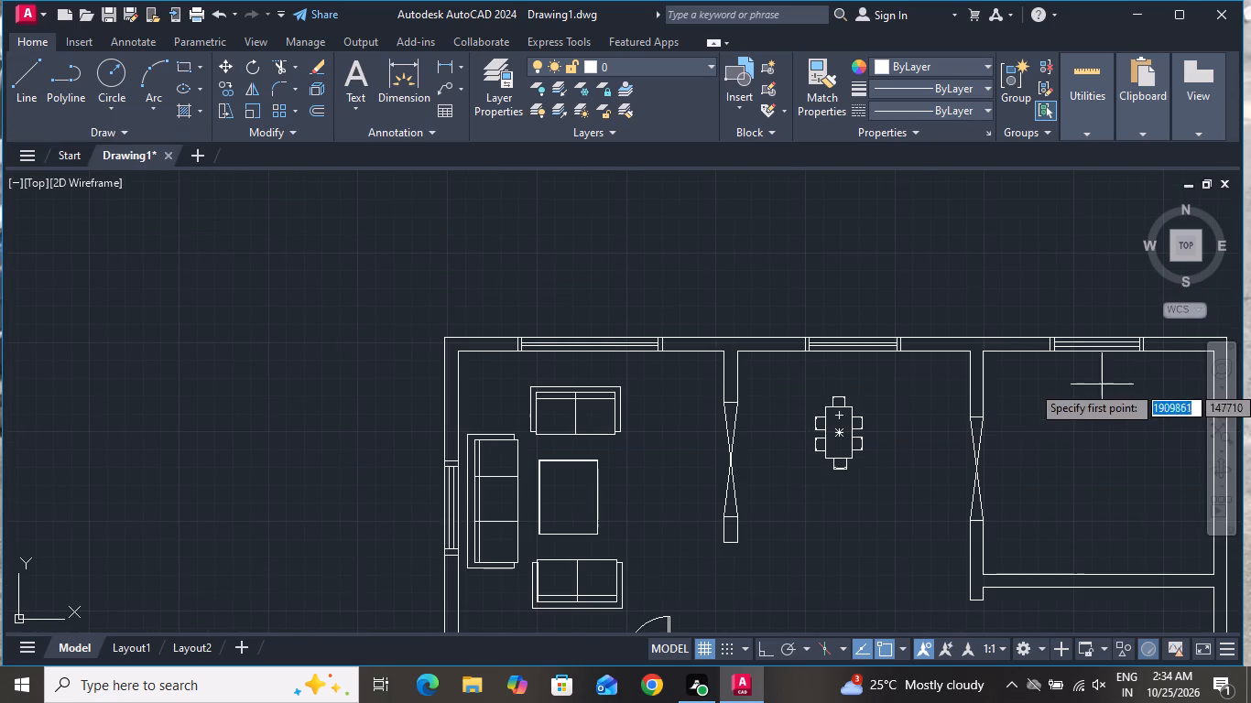
scroll(867, 386, "down", 1)
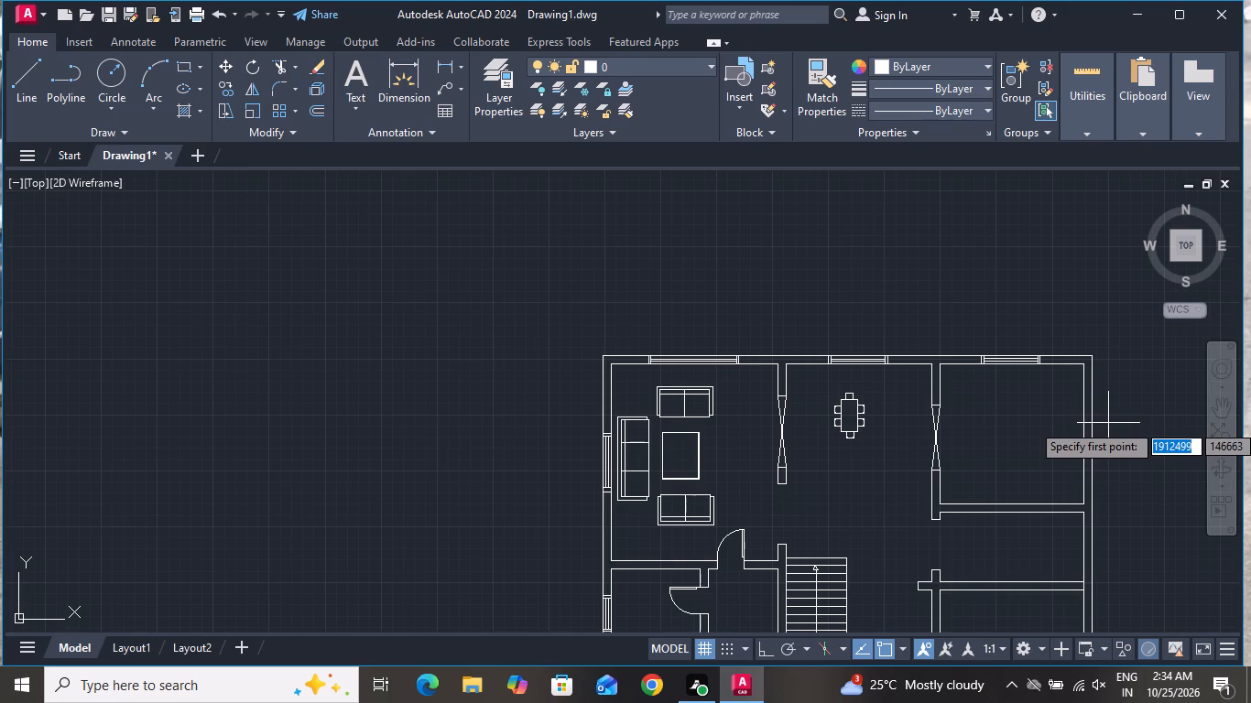
scroll(1093, 385, "up", 3)
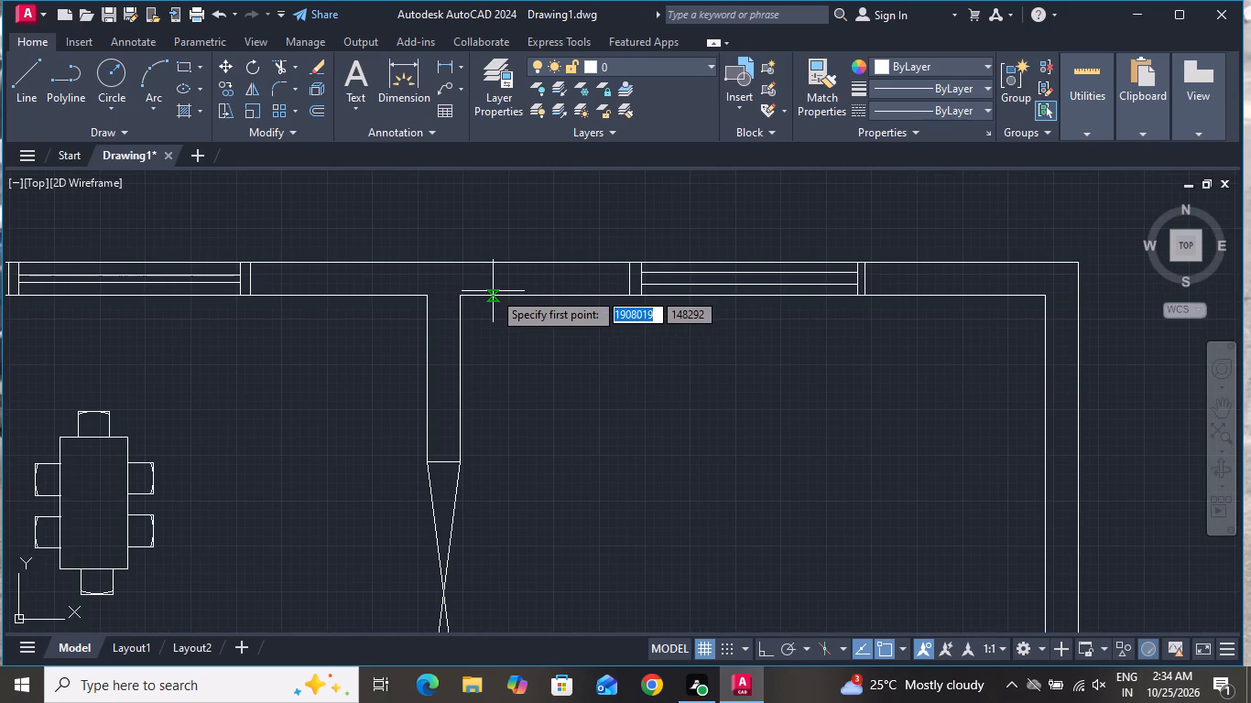
left_click(493, 294)
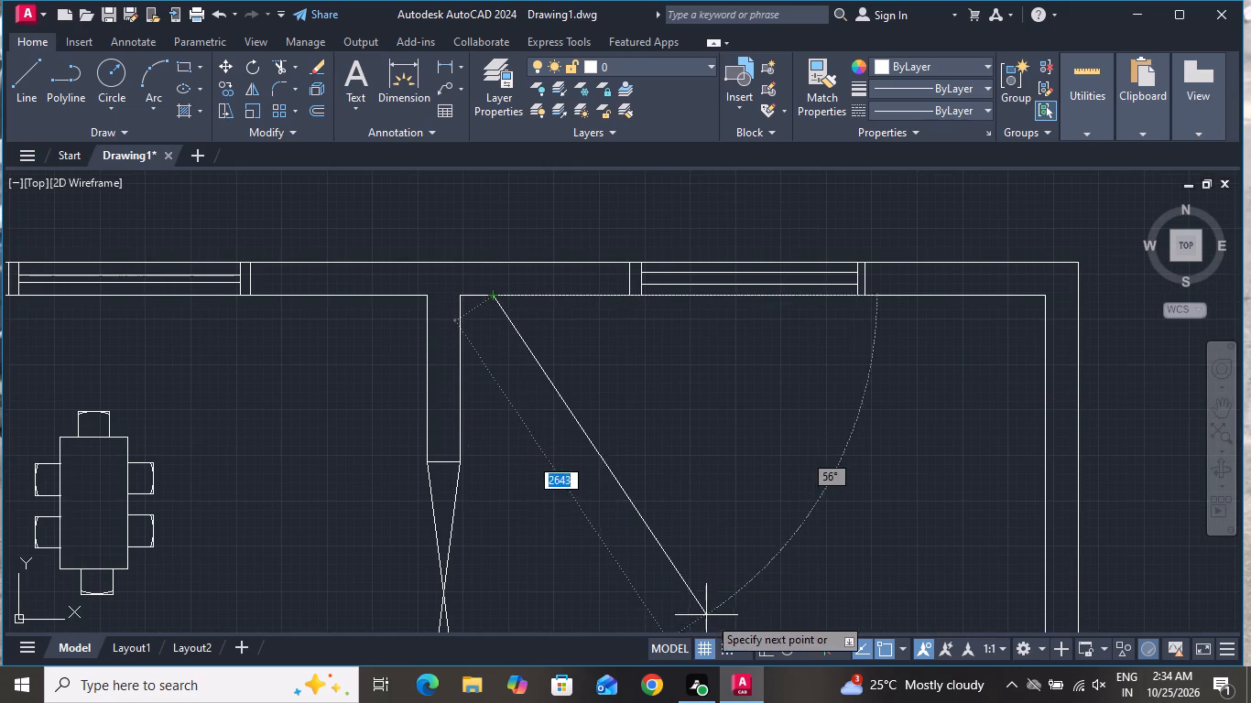
left_click(765, 646)
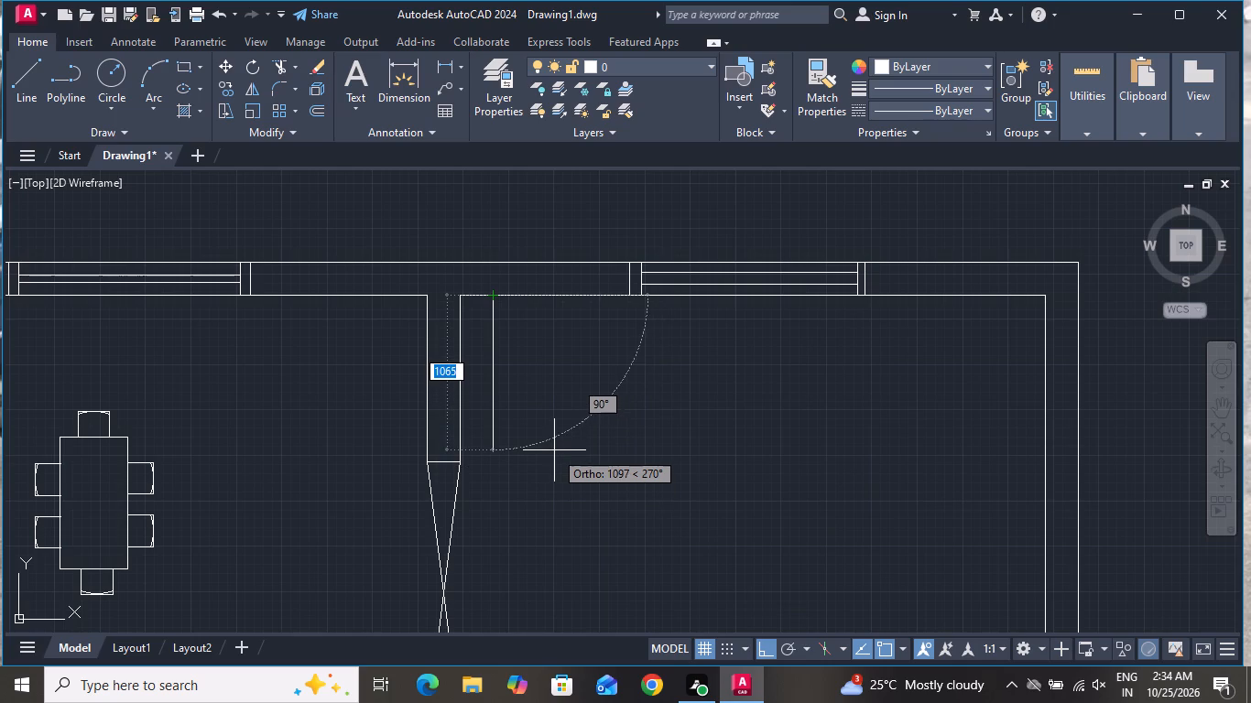
left_click(504, 410)
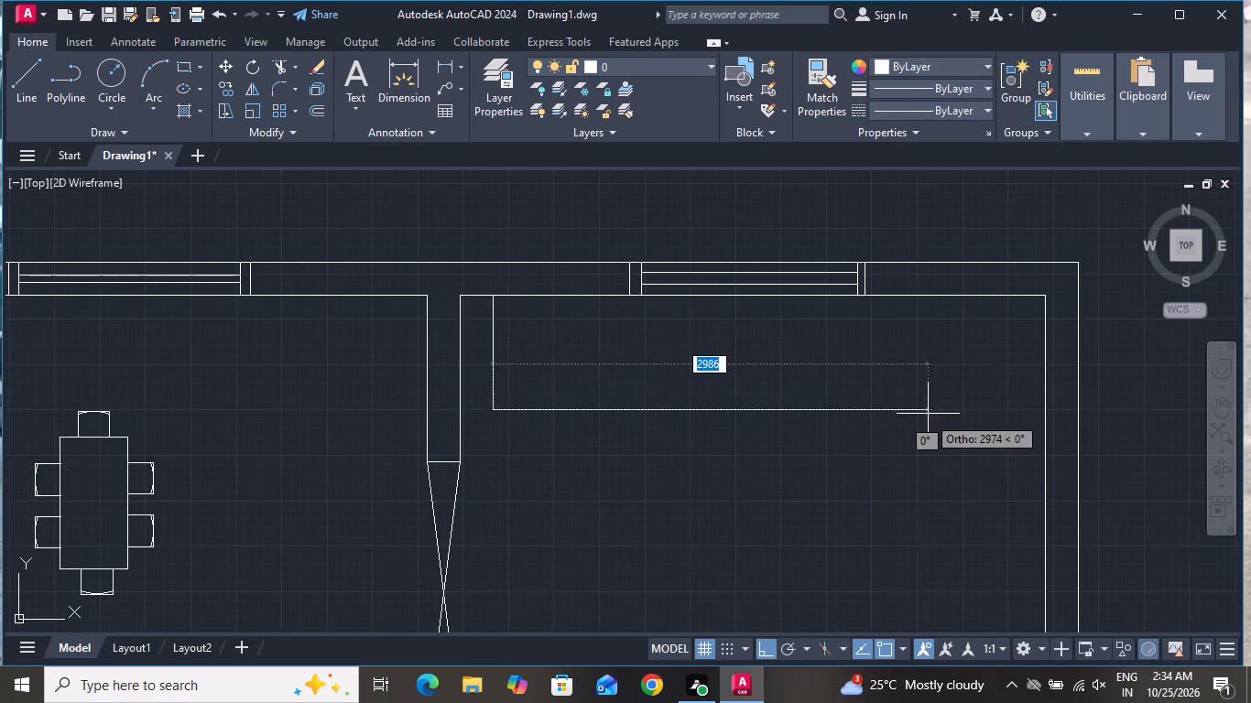
left_click(916, 406)
scroll(934, 416, "down", 3)
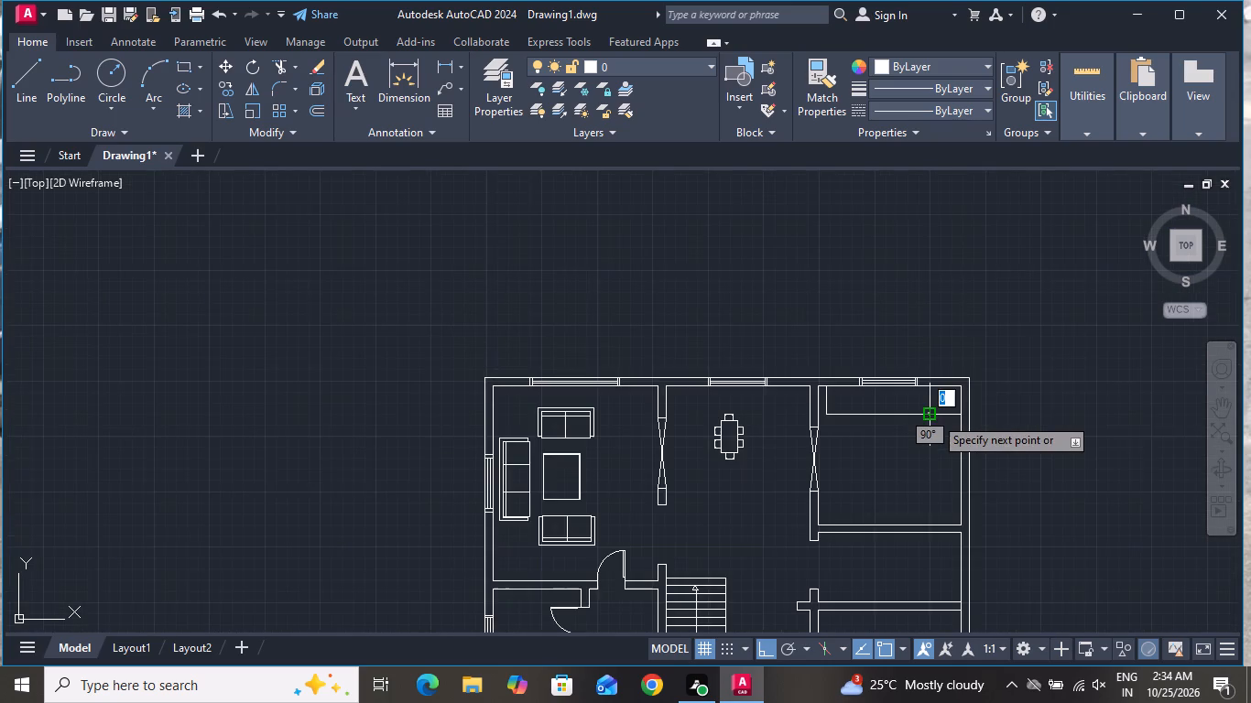
scroll(934, 411, "down", 1)
scroll(923, 460, "up", 2)
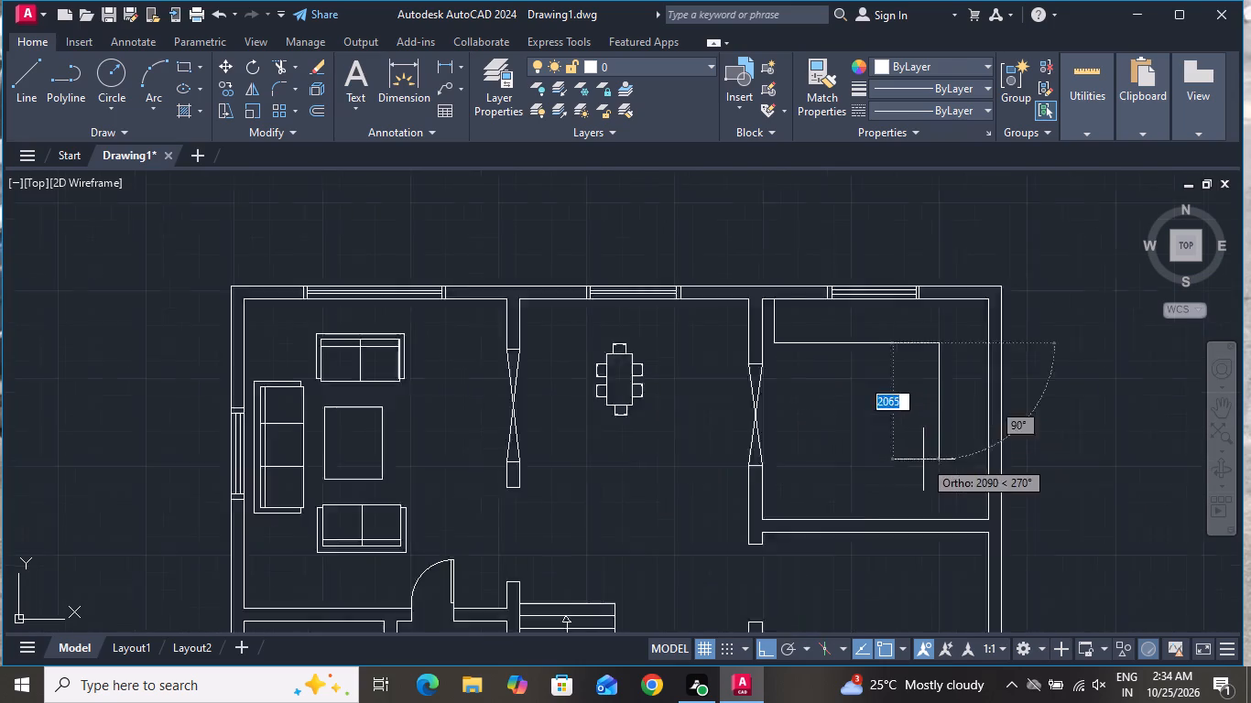
scroll(923, 460, "up", 2)
left_click(945, 458)
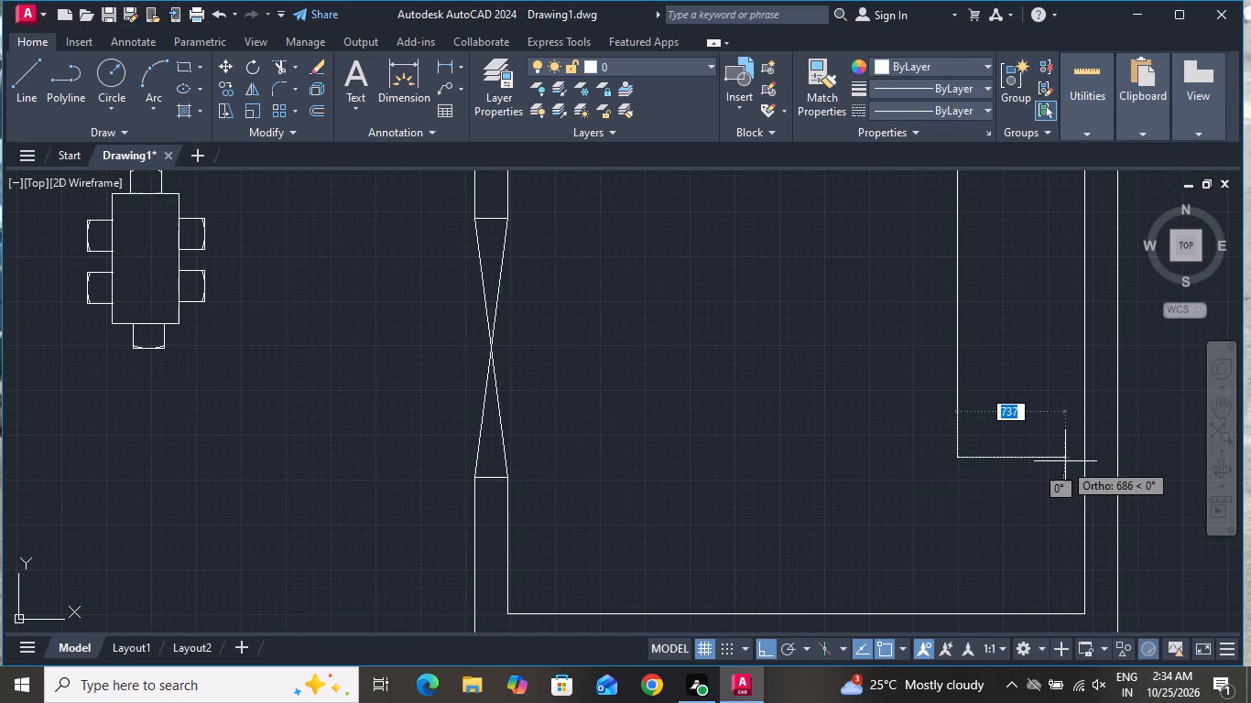
left_click(1084, 458)
right_click(1084, 454)
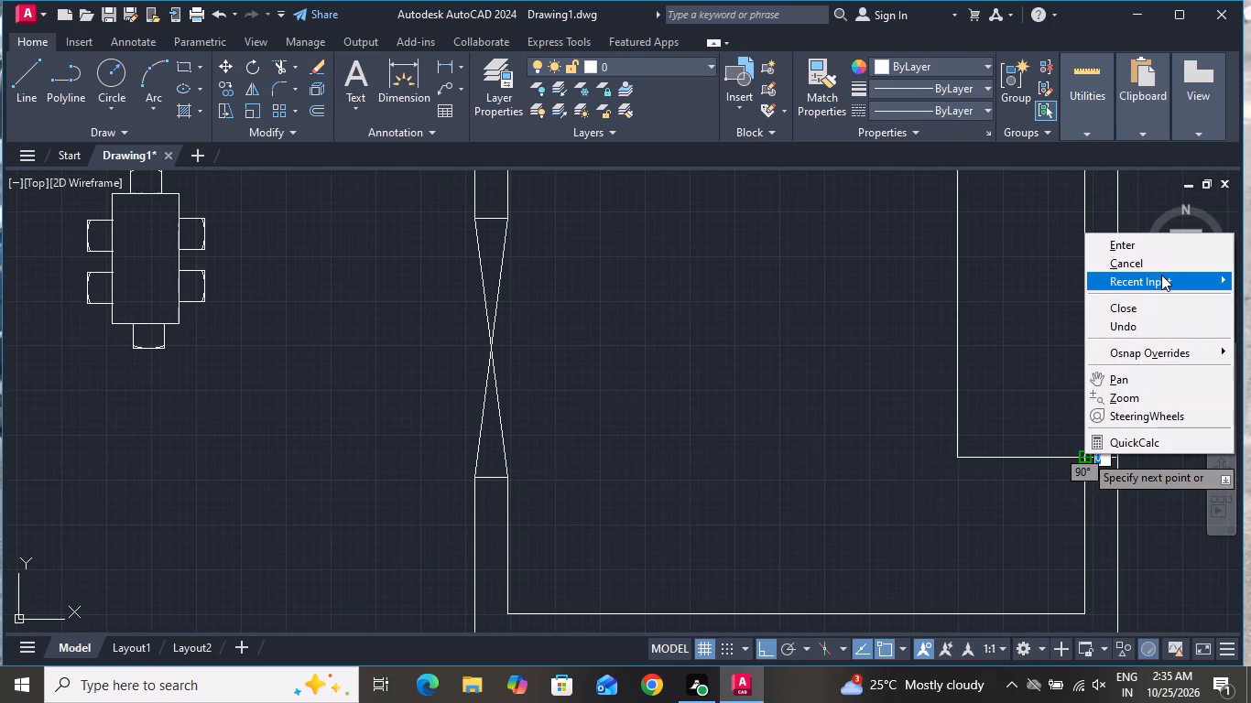
left_click(1156, 262)
Draw a sink rectangle about 700 by 462 inside the counter's top run, near its left end.
scroll(925, 408, "down", 2)
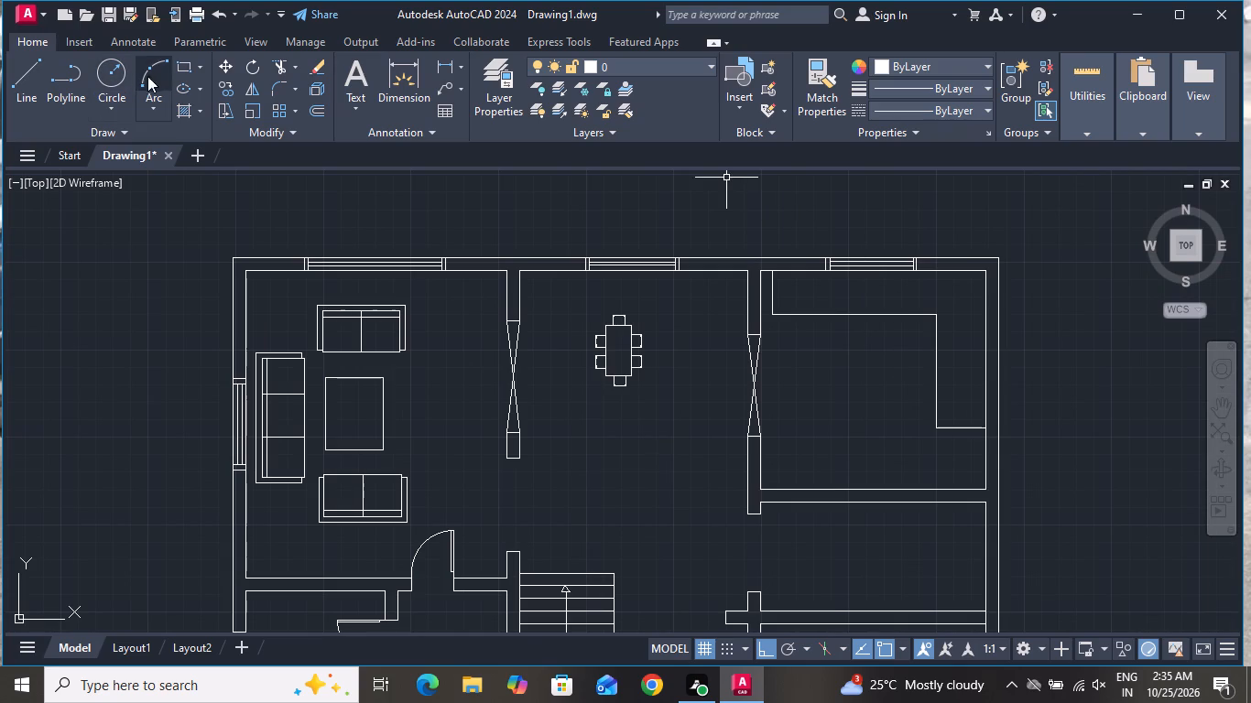
left_click(181, 70)
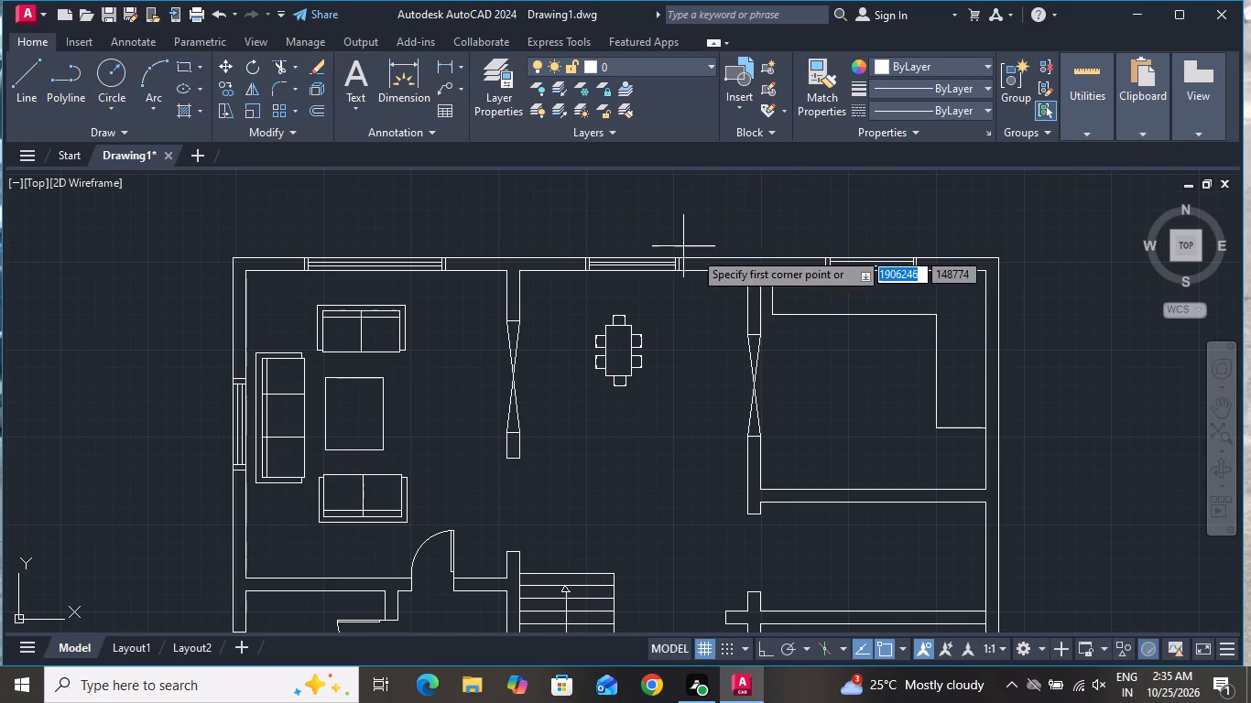
scroll(862, 289, "up", 2)
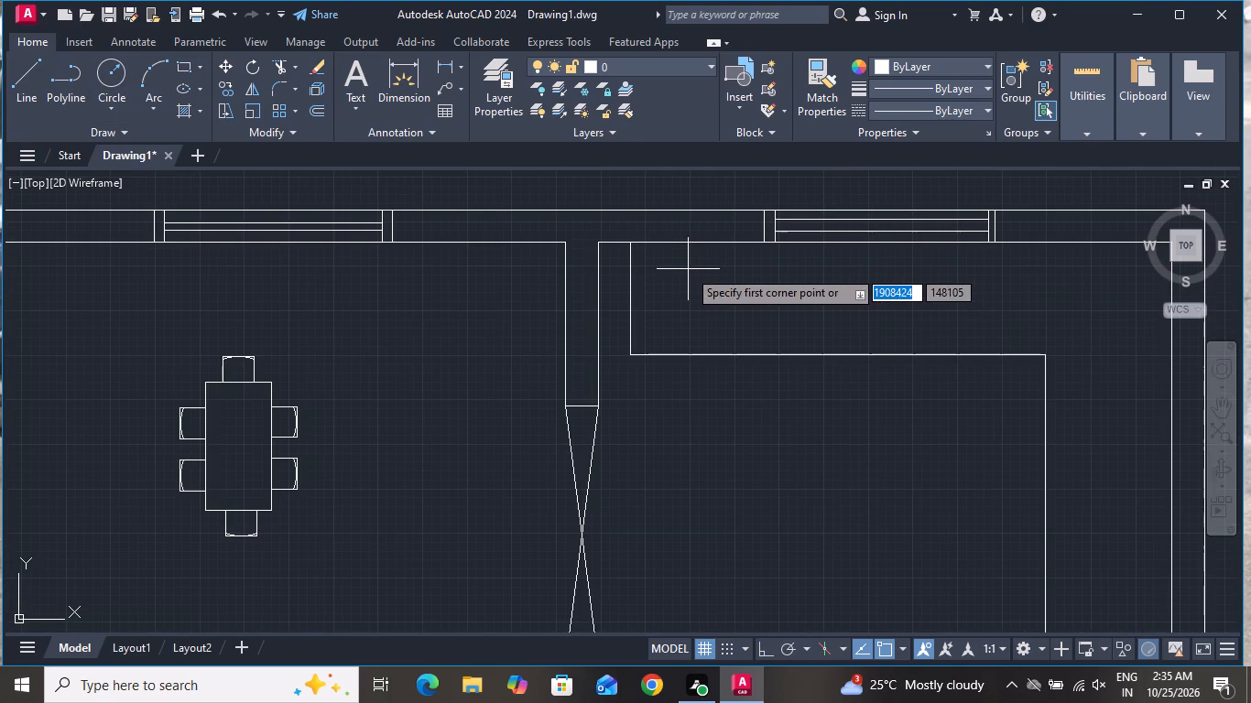
left_click(691, 262)
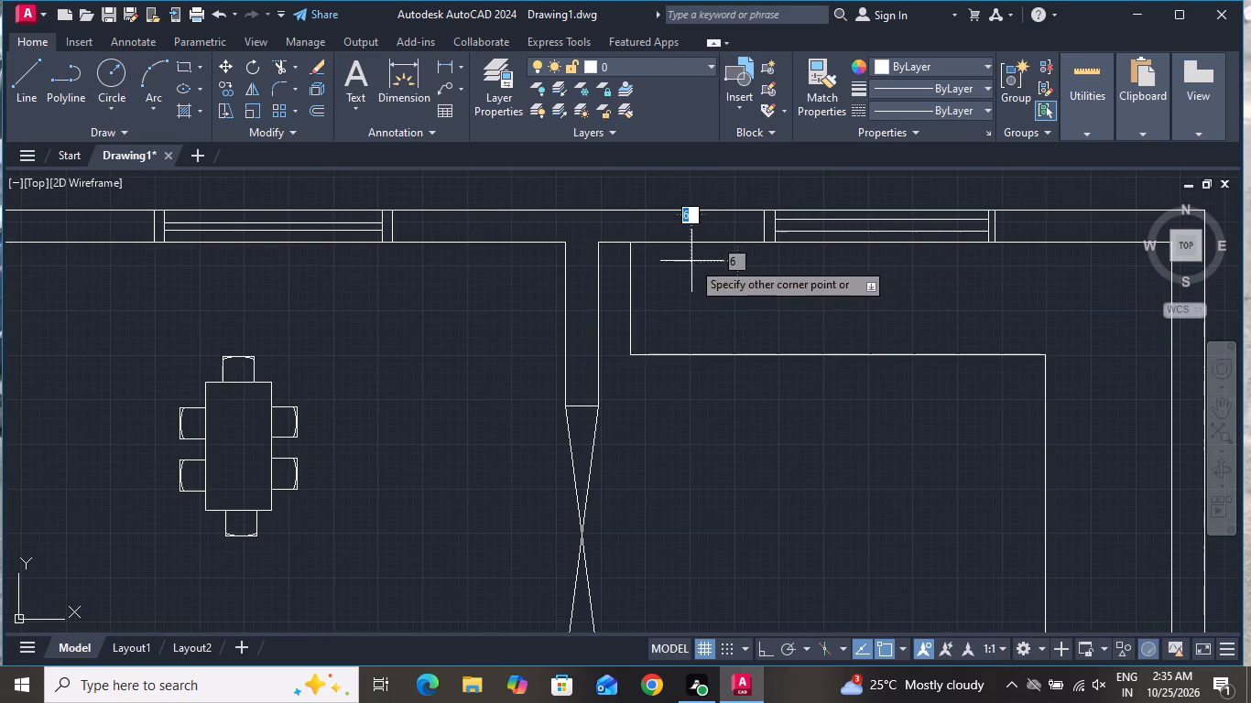
left_click(790, 328)
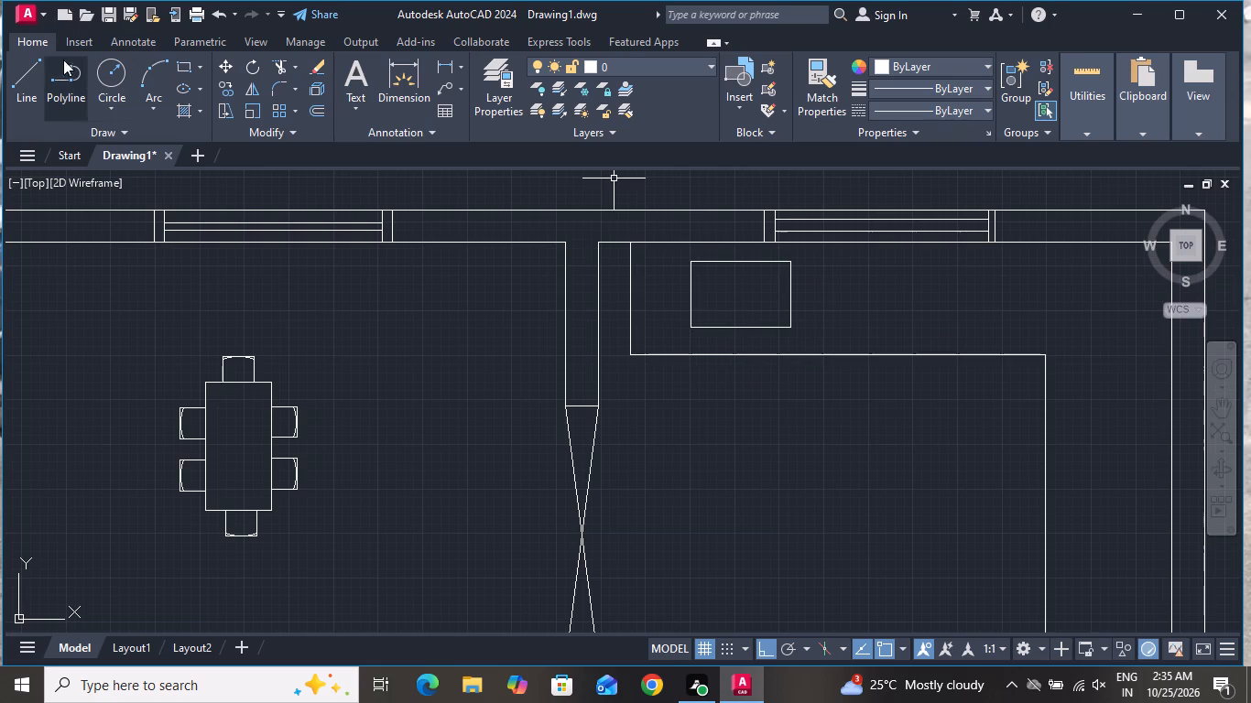
Divide the sink rectangle into two halves with a vertical line between the midpoints of its top and bottom edges.
left_click(33, 67)
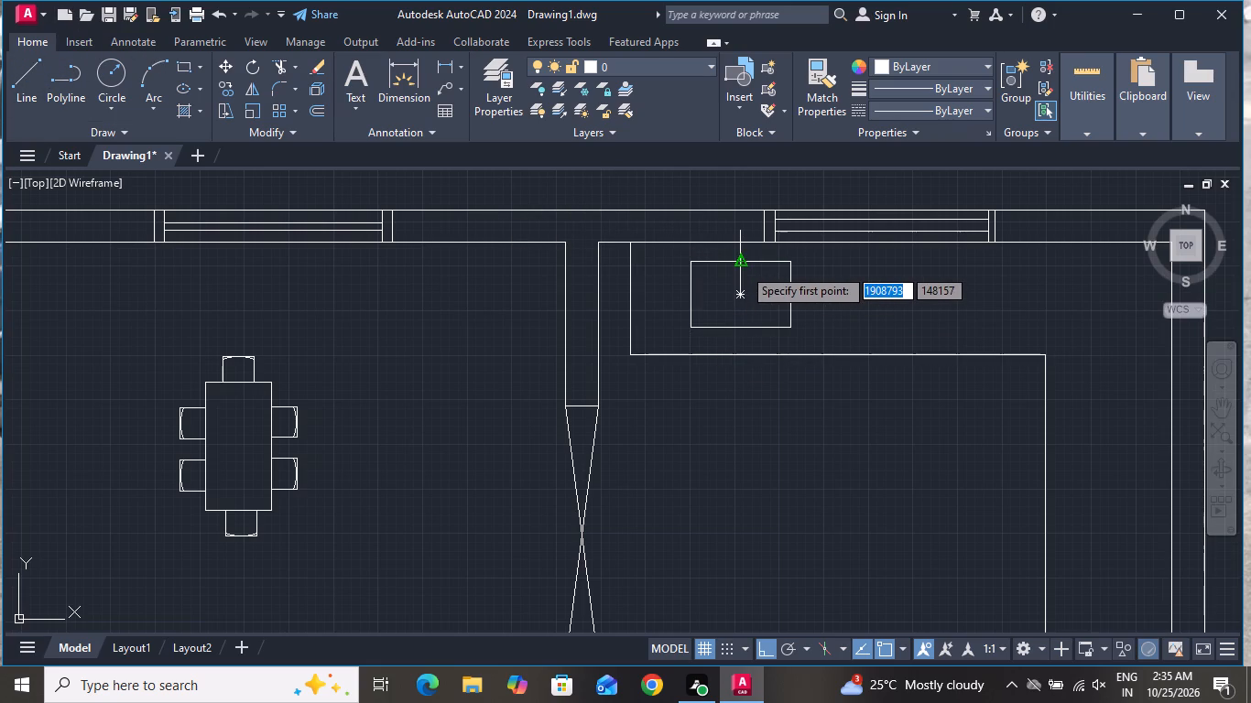
left_click(743, 260)
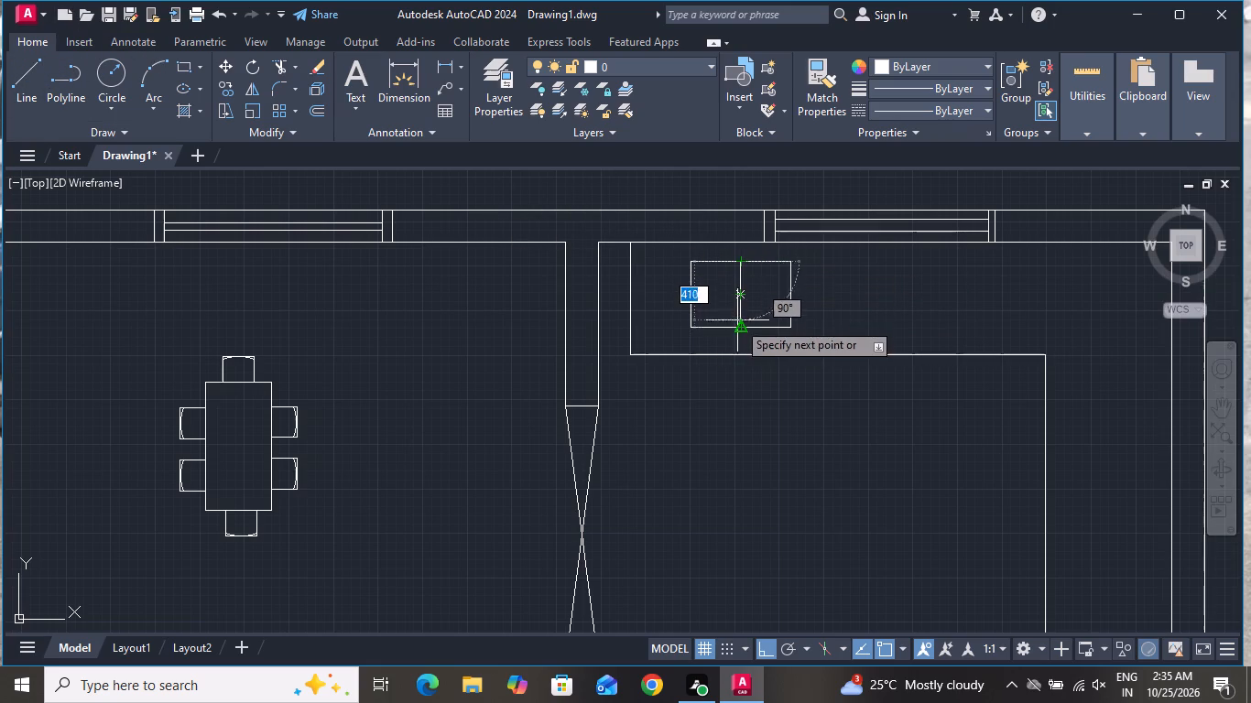
left_click(738, 325)
right_click(738, 325)
left_click(765, 356)
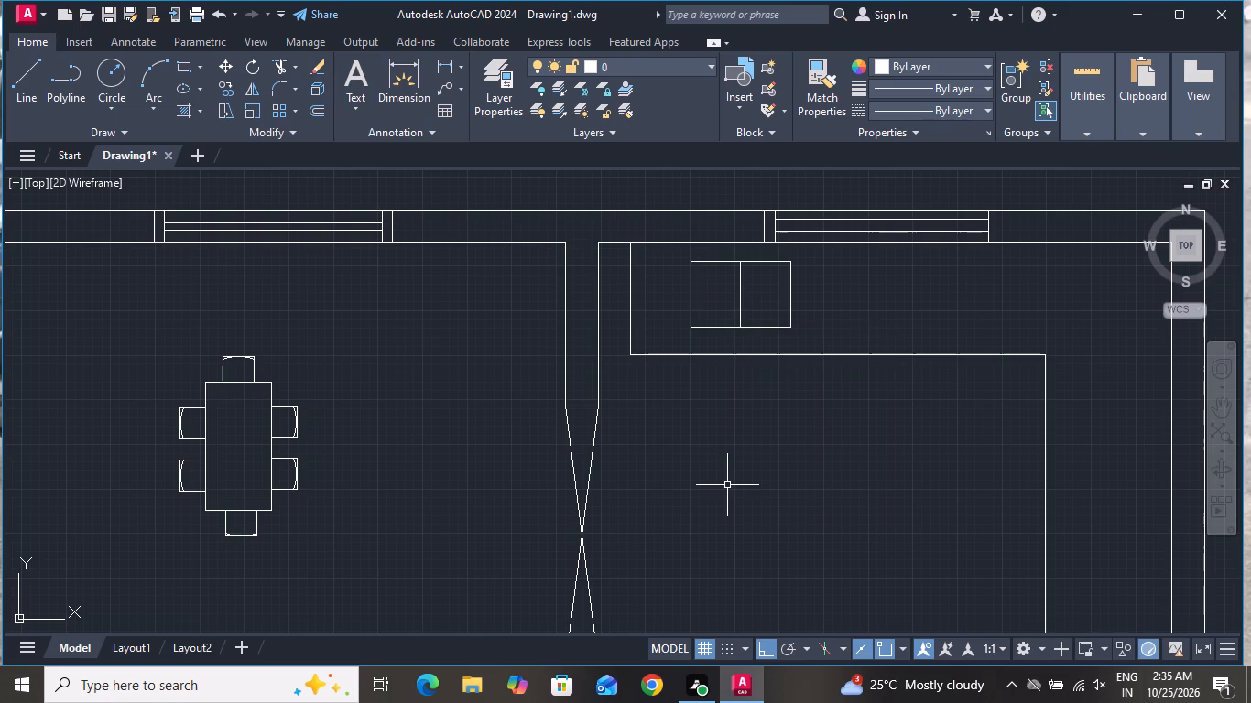
Draw a bowl rectangle with fillet radius 3, slightly inset within the left half of the sink.
type("REC F 3")
key("space")
scroll(702, 281, "up", 2)
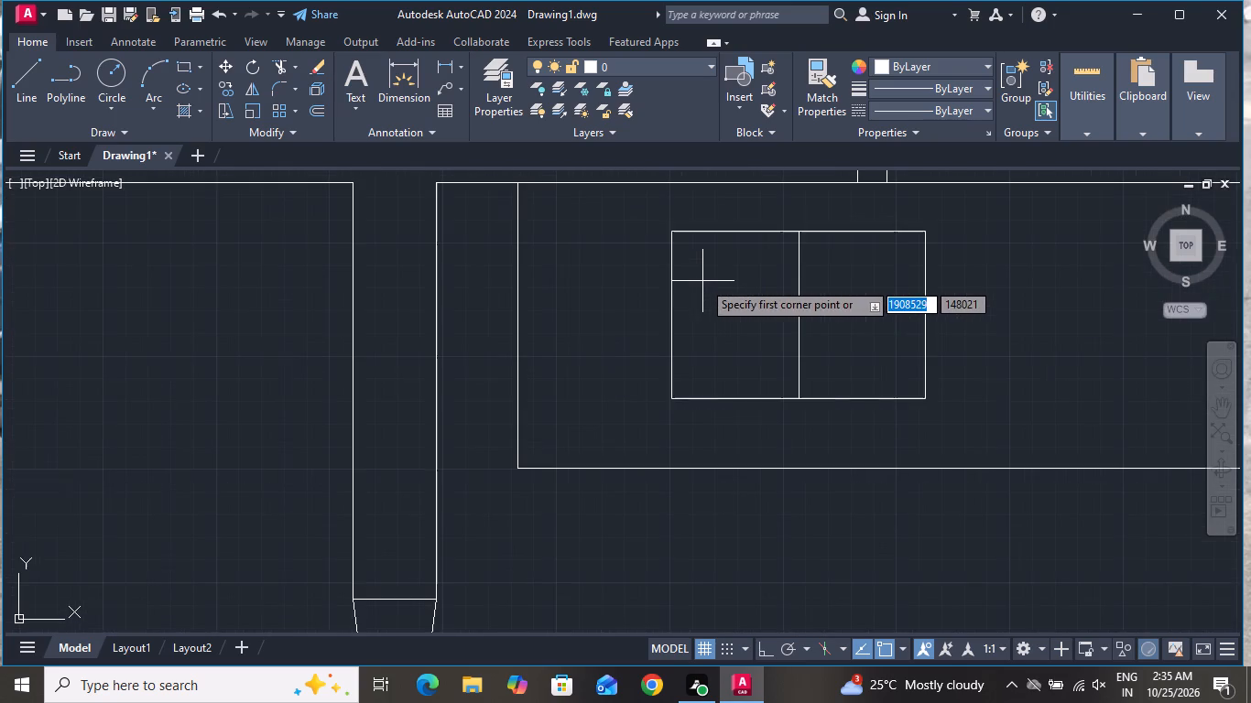
left_click(691, 257)
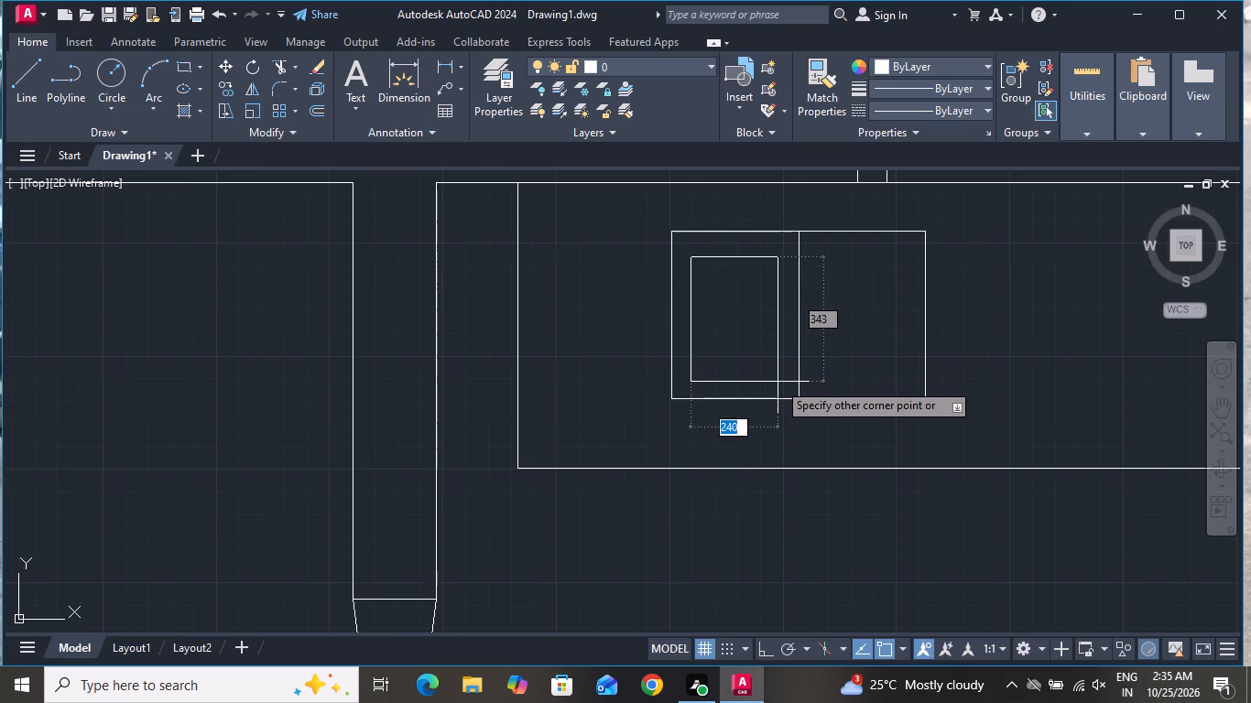
left_click(783, 374)
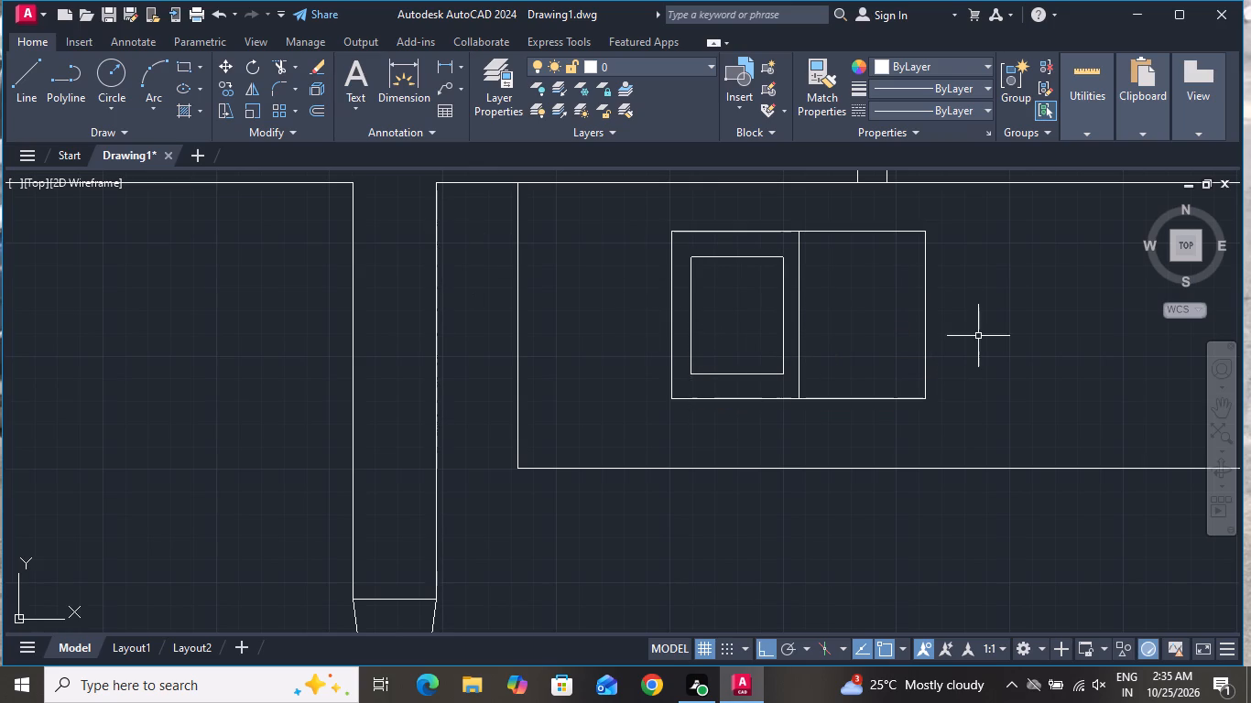
Copy the left bowl rectangle about 345 horizontally into the right half of the sink.
left_click(712, 256)
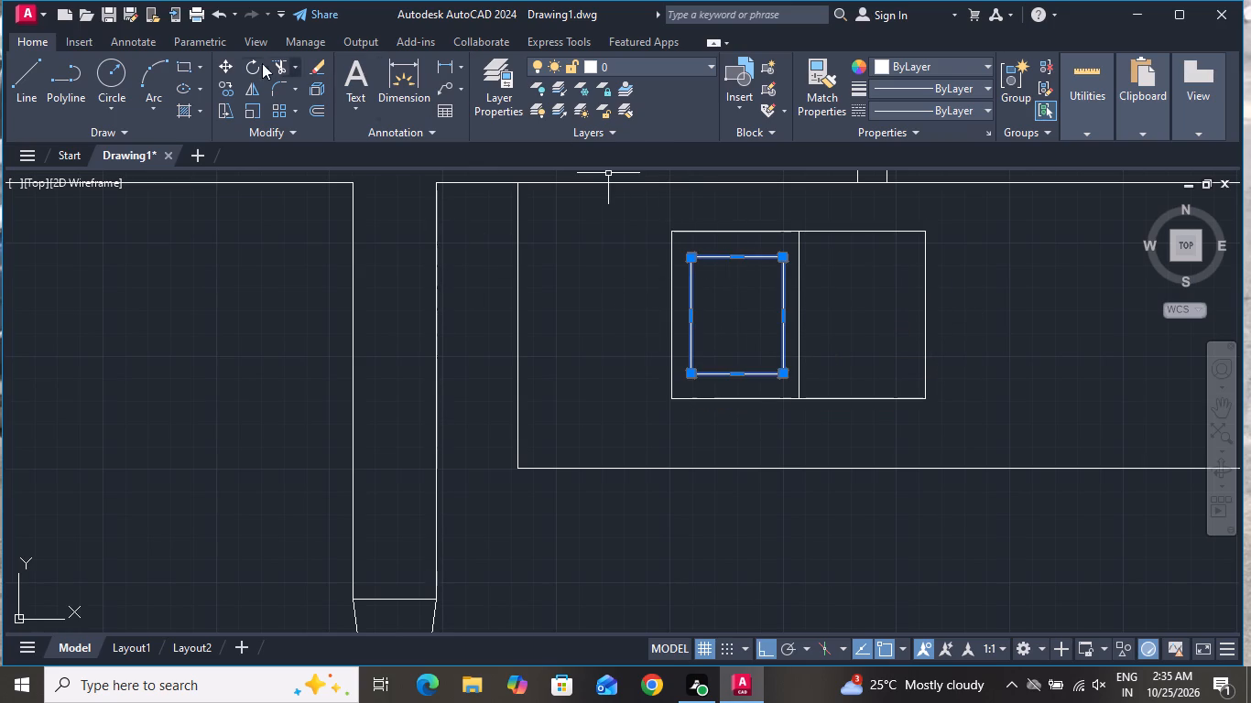
left_click(224, 93)
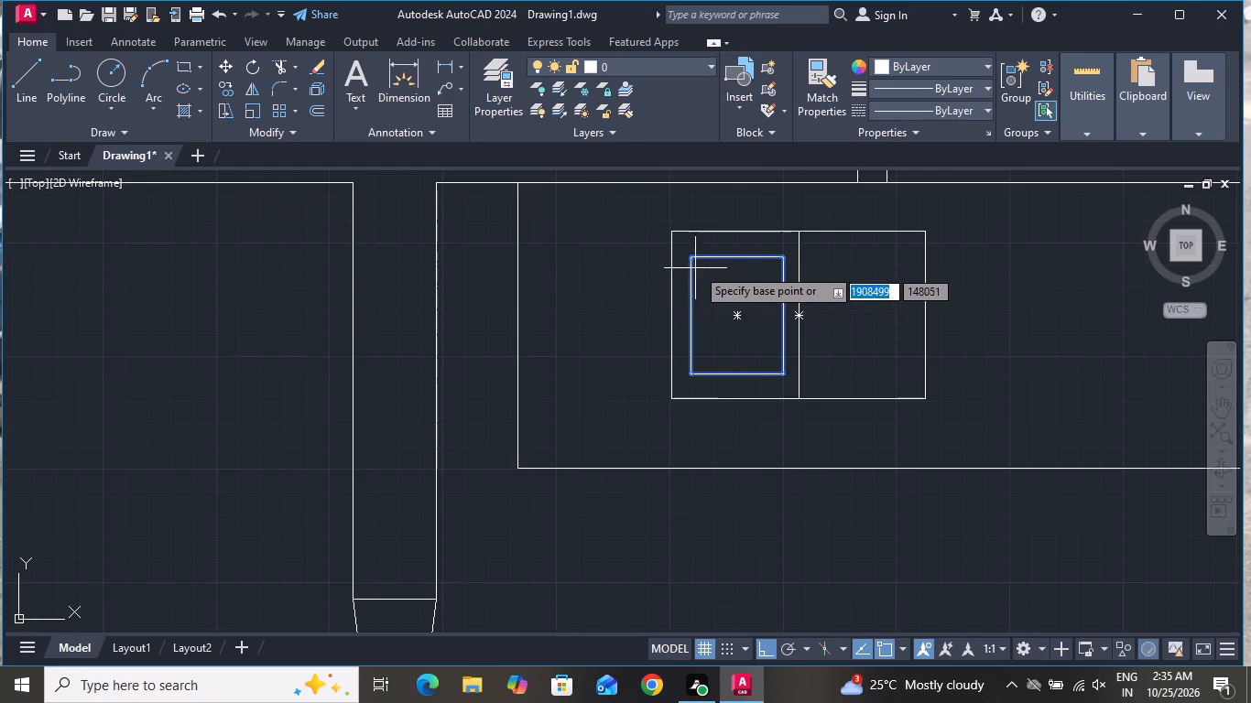
left_click(690, 256)
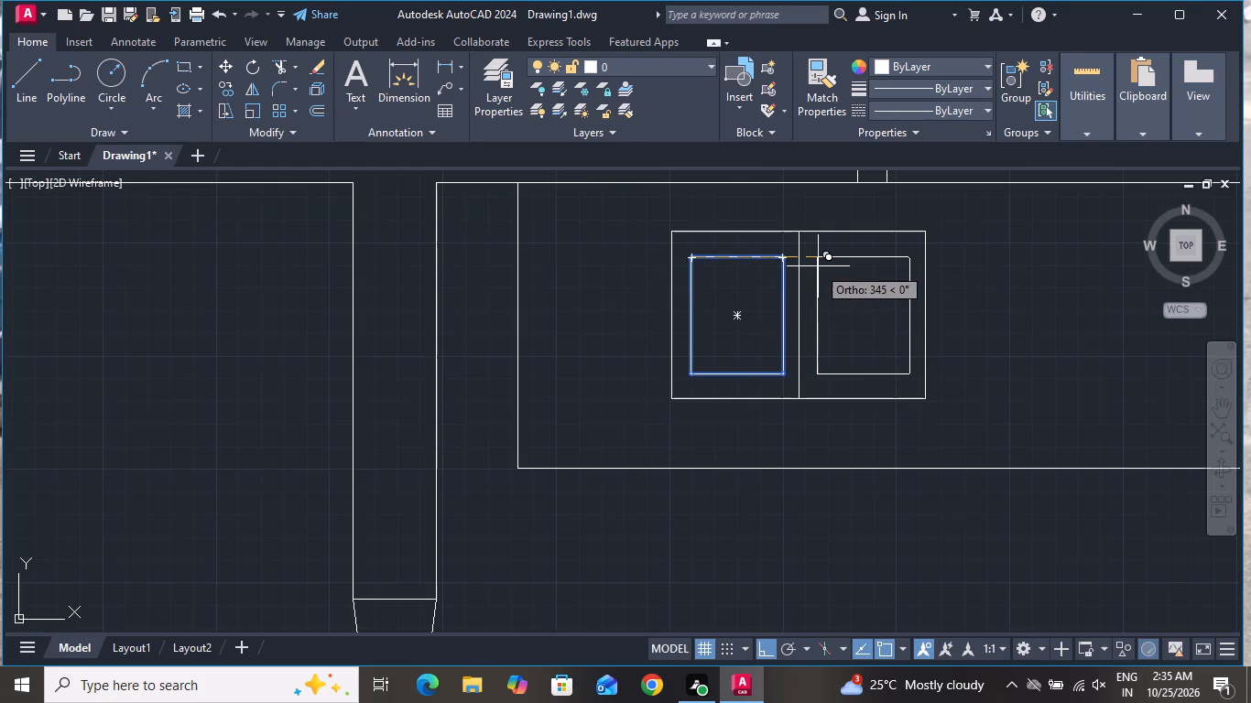
left_click(818, 265)
right_click(730, 278)
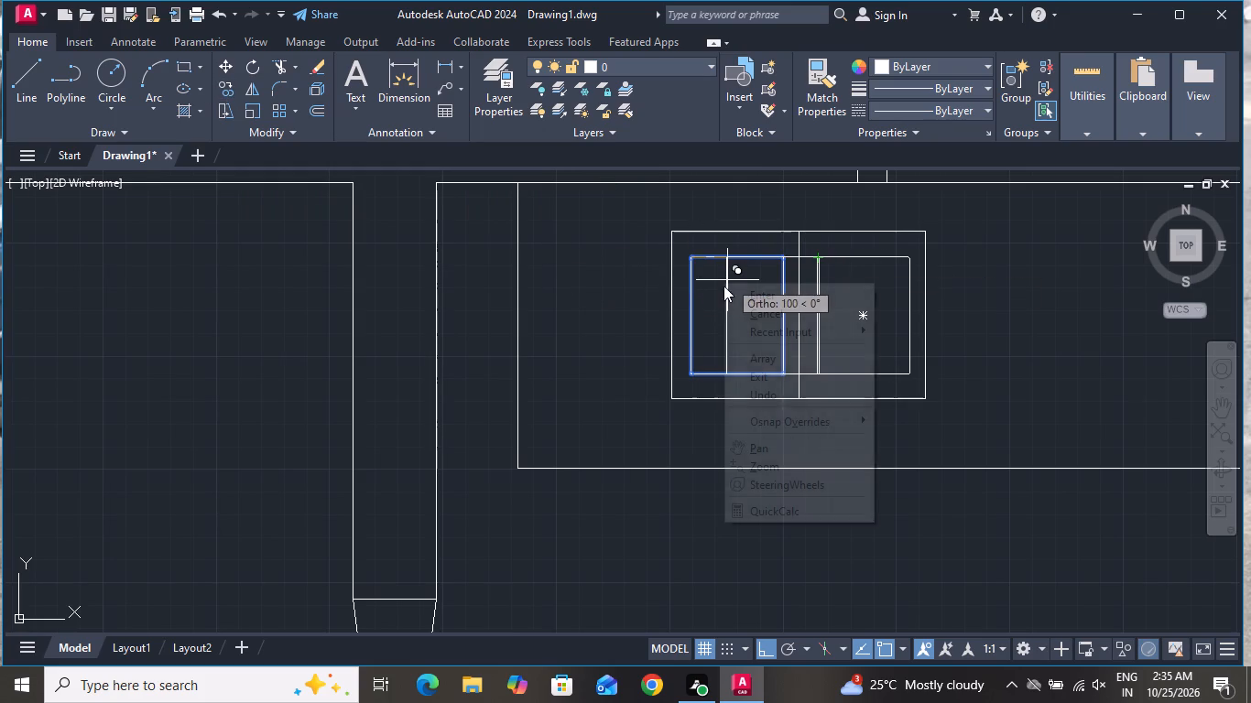
left_click(755, 319)
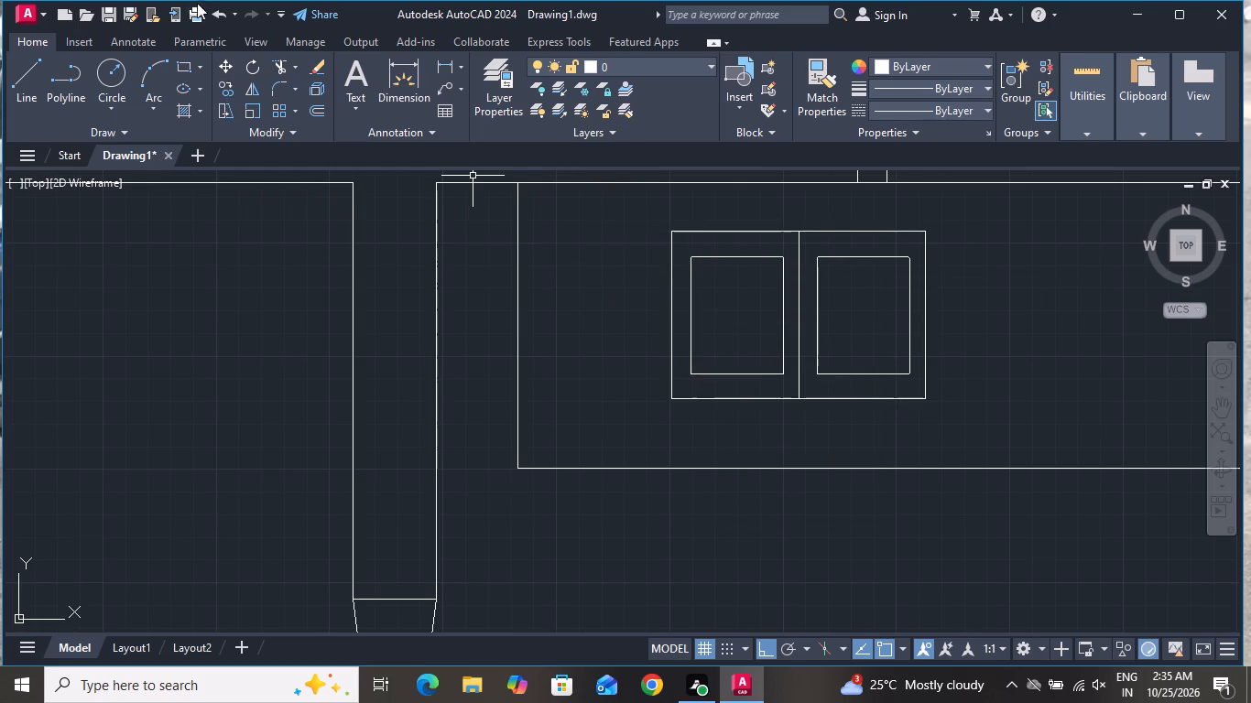
Draw a small drain circle at the centre of the left bowl.
left_click(114, 56)
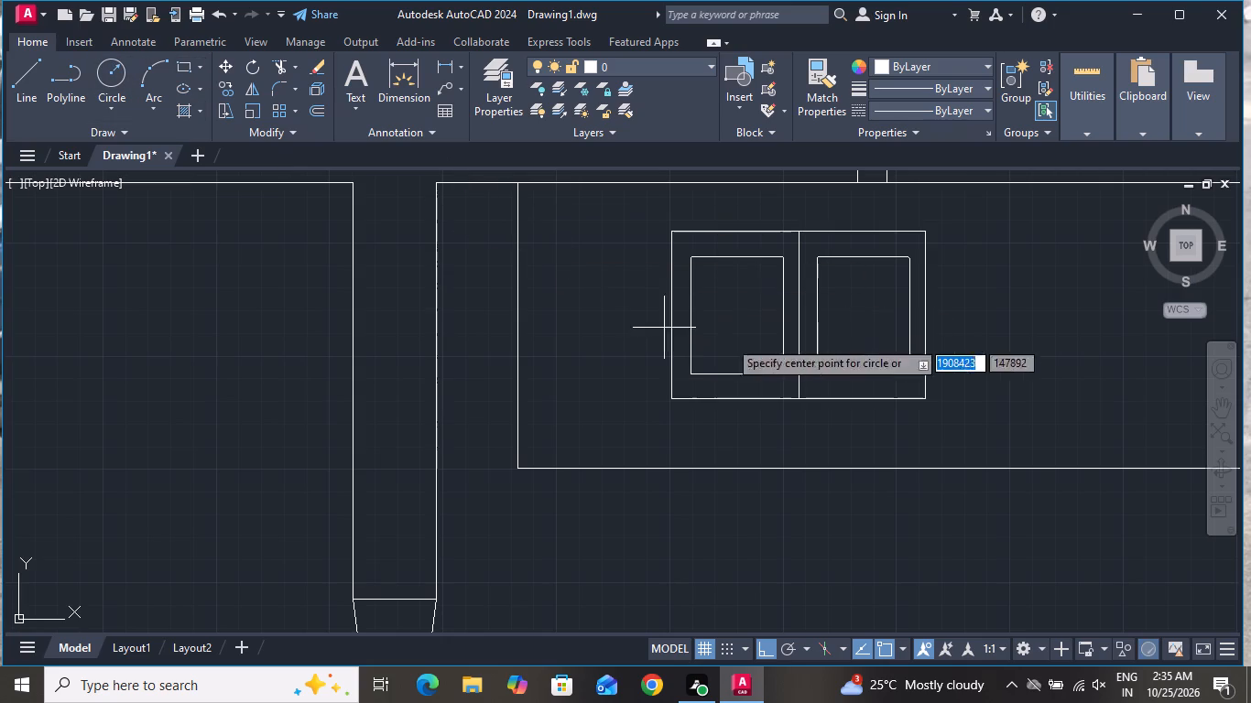
left_click(733, 317)
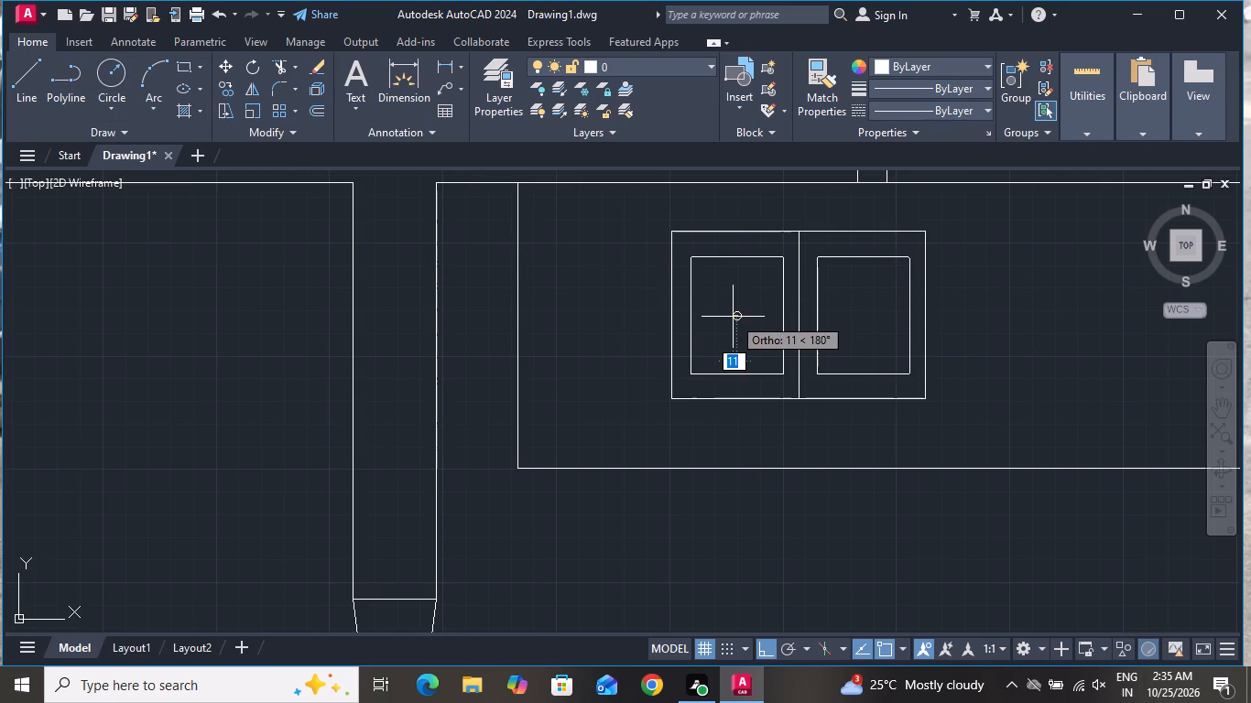
left_click(733, 321)
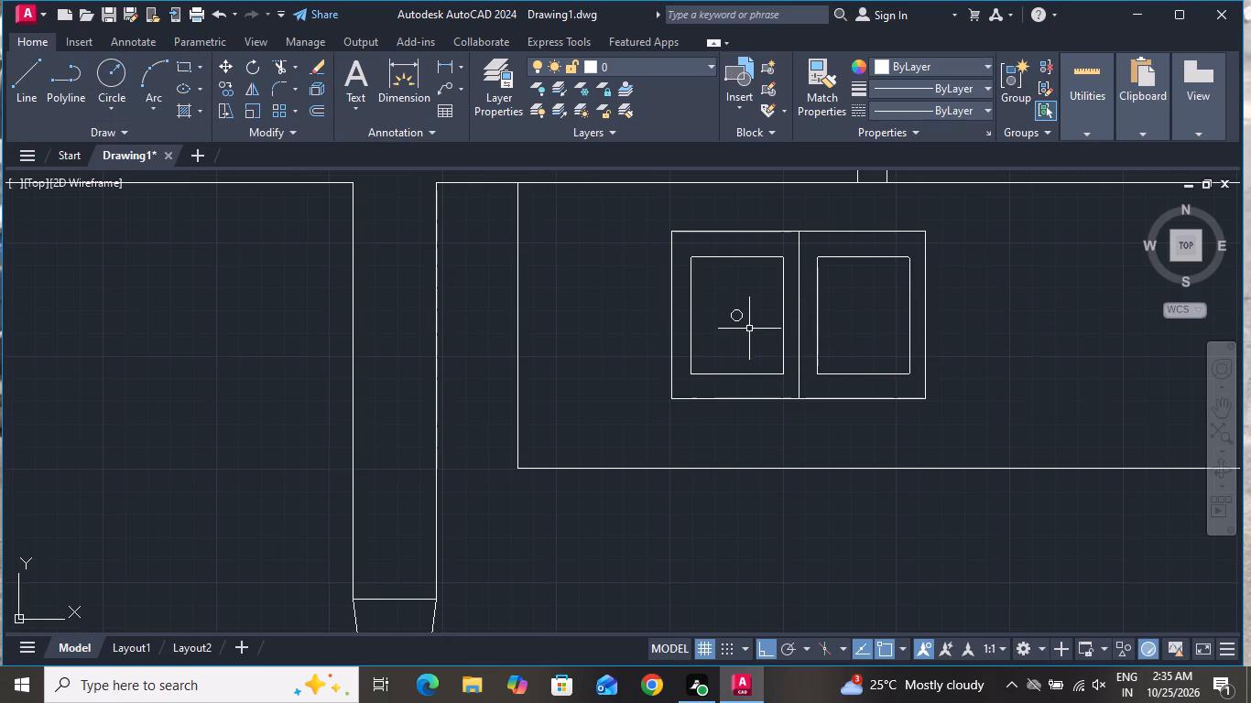
Copy the drain circle from the left bowl to the centre of the right bowl.
left_click(741, 313)
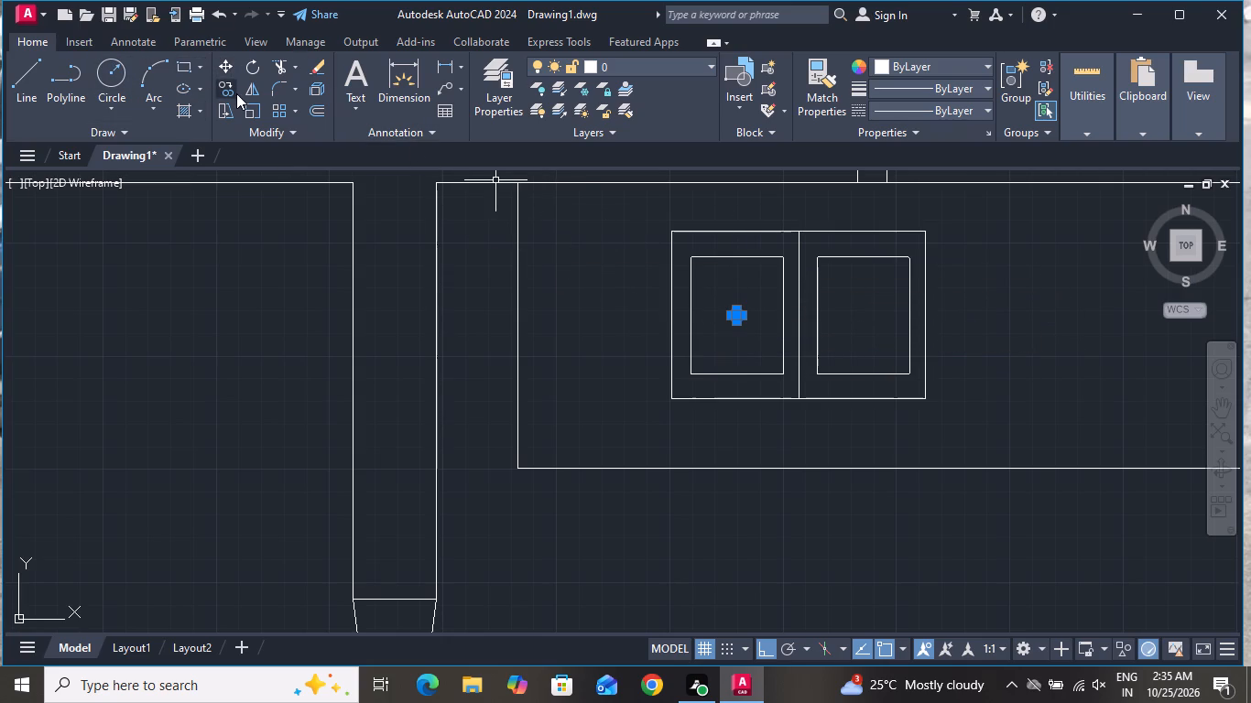
left_click(236, 93)
left_click(732, 318)
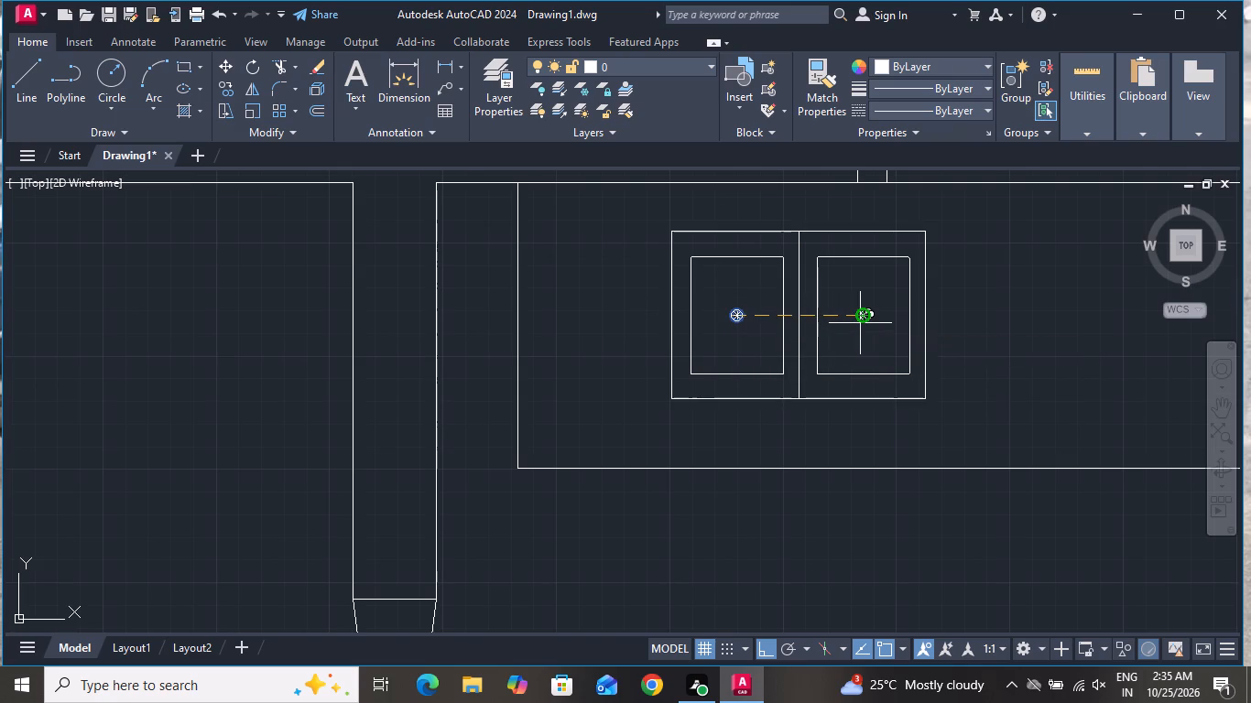
left_click(860, 322)
right_click(853, 325)
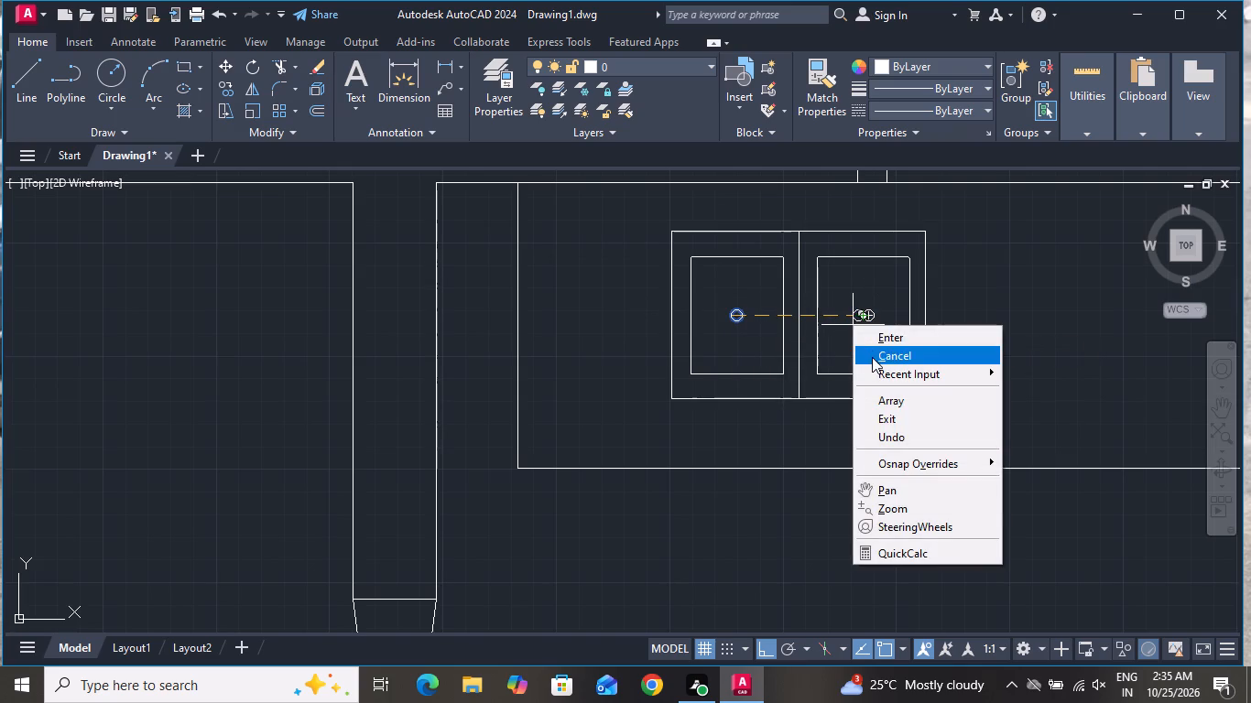
left_click(872, 349)
Start a rectangle inside the vertical leg of the counter along the right wall.
scroll(724, 379, "down", 2)
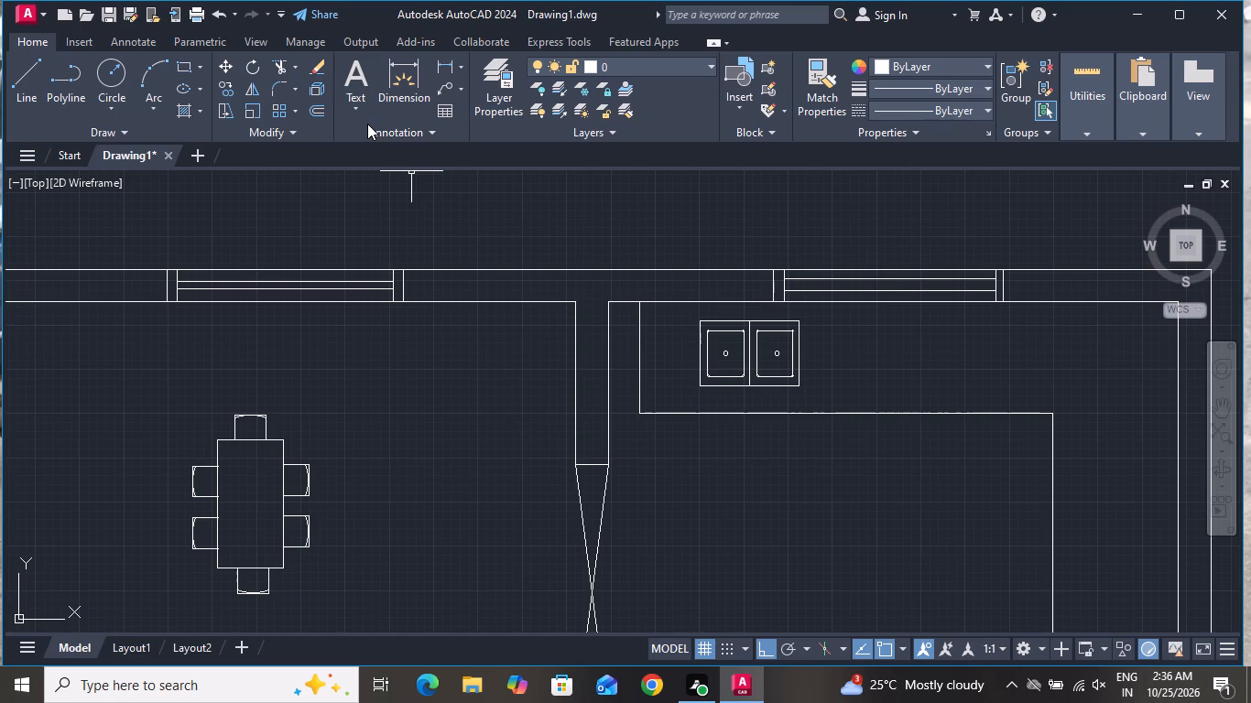
left_click(184, 62)
scroll(238, 124, "down", 2)
scroll(364, 161, "down", 2)
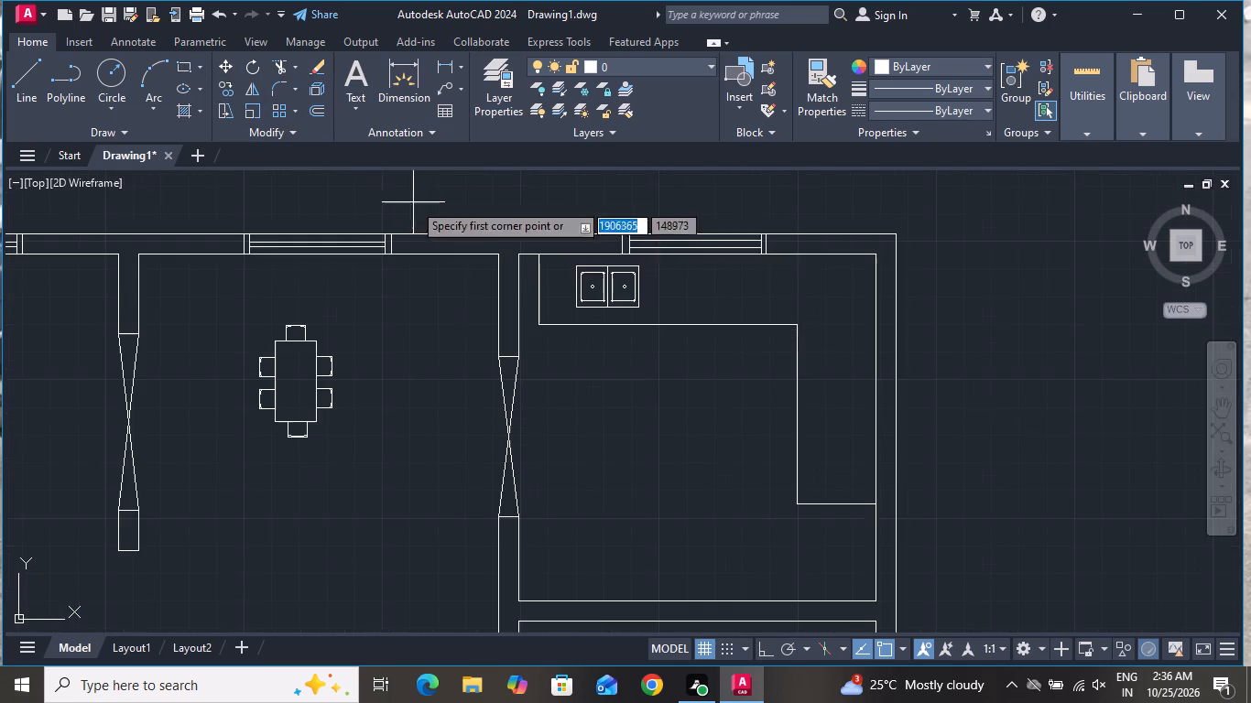
scroll(877, 440, "up", 1)
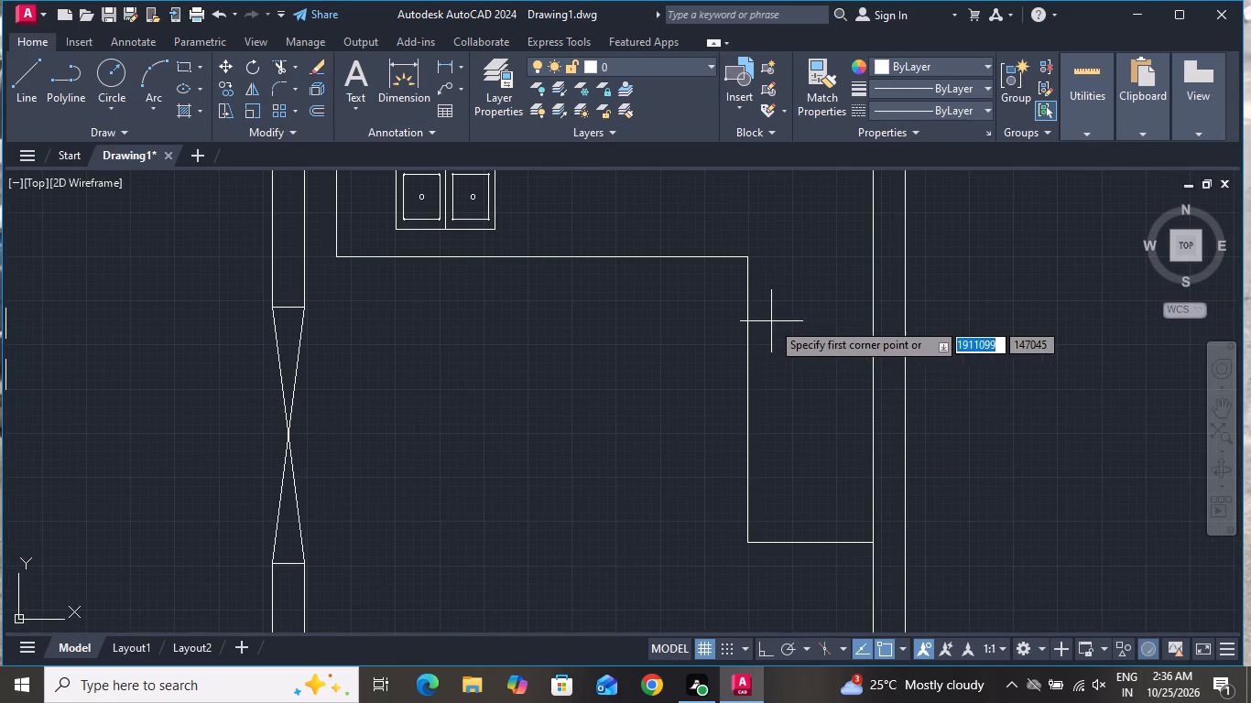
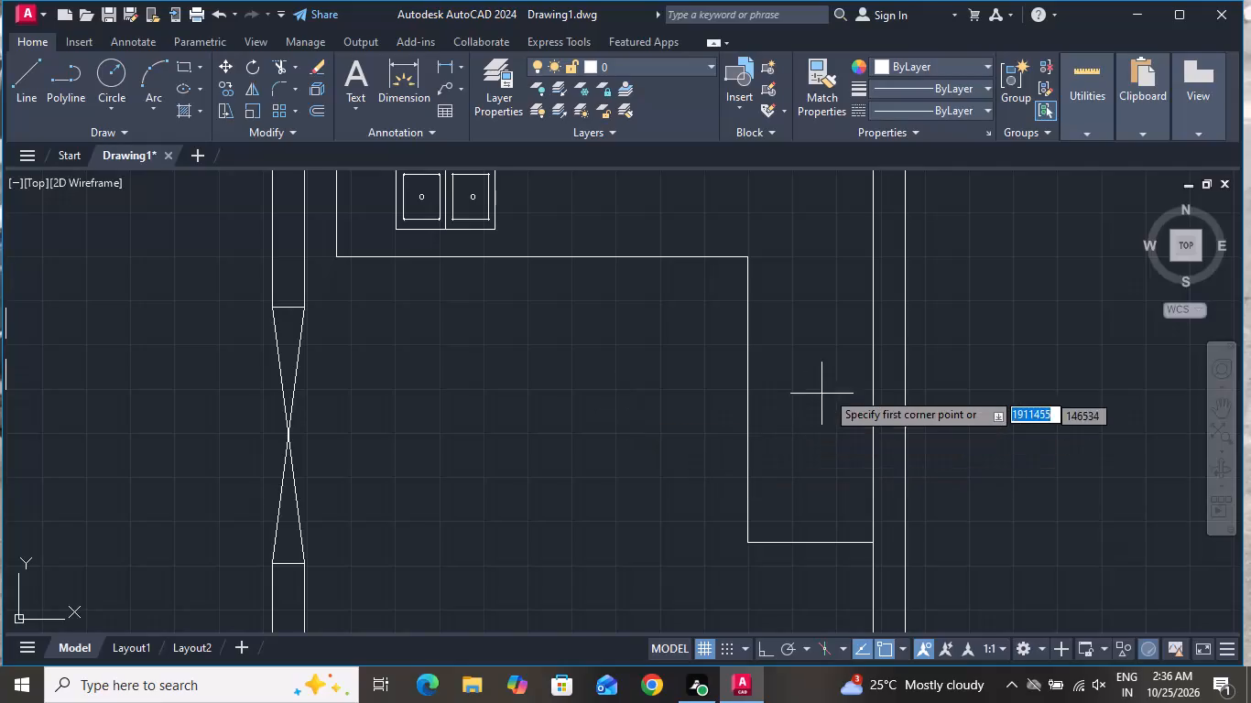
Draw the cooktop outline inside the counter's vertical leg as a rectangle about 490 wide by 595 high.
left_click(778, 310)
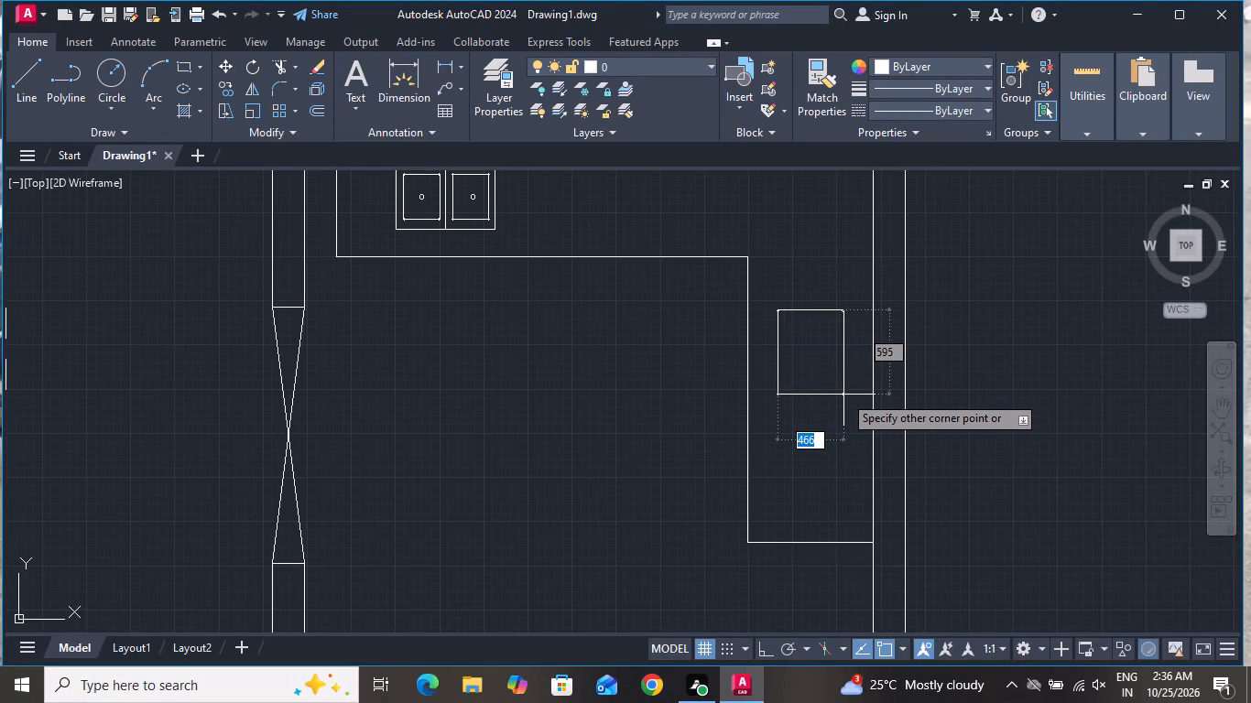
left_click(846, 395)
Draw a small burner circle near the upper-left corner of the cooktop rectangle.
left_click(107, 61)
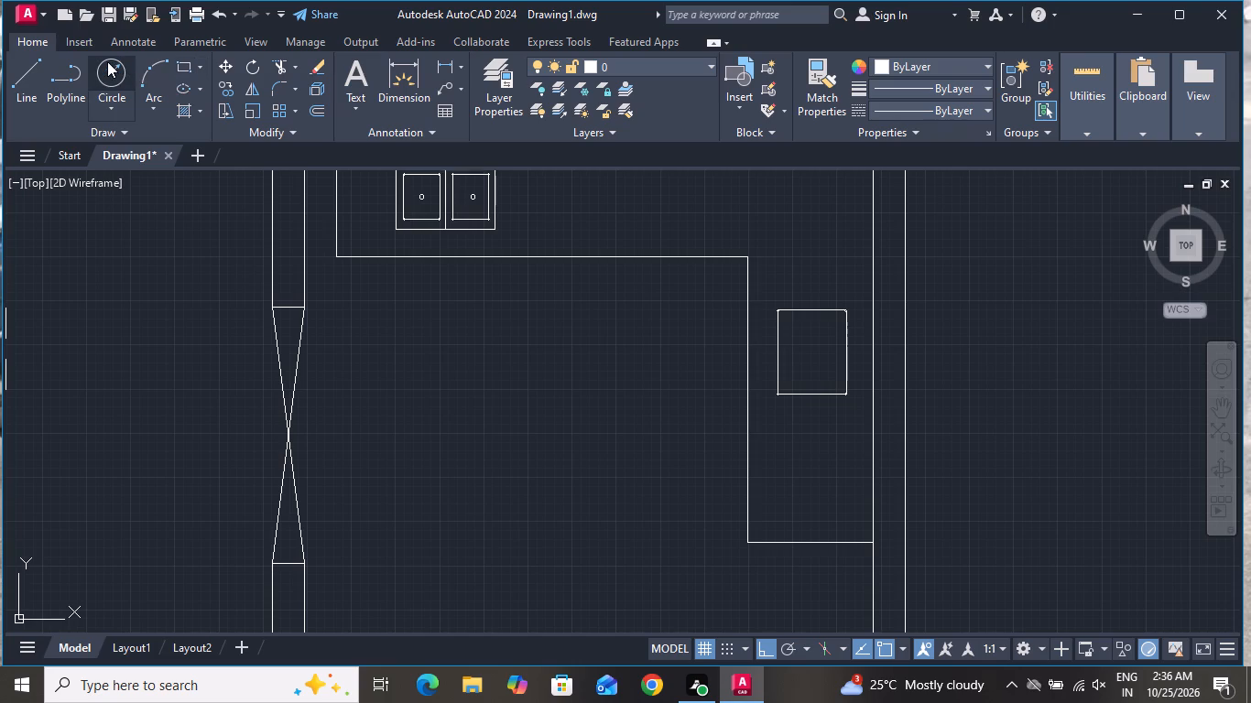
scroll(801, 342, "up", 2)
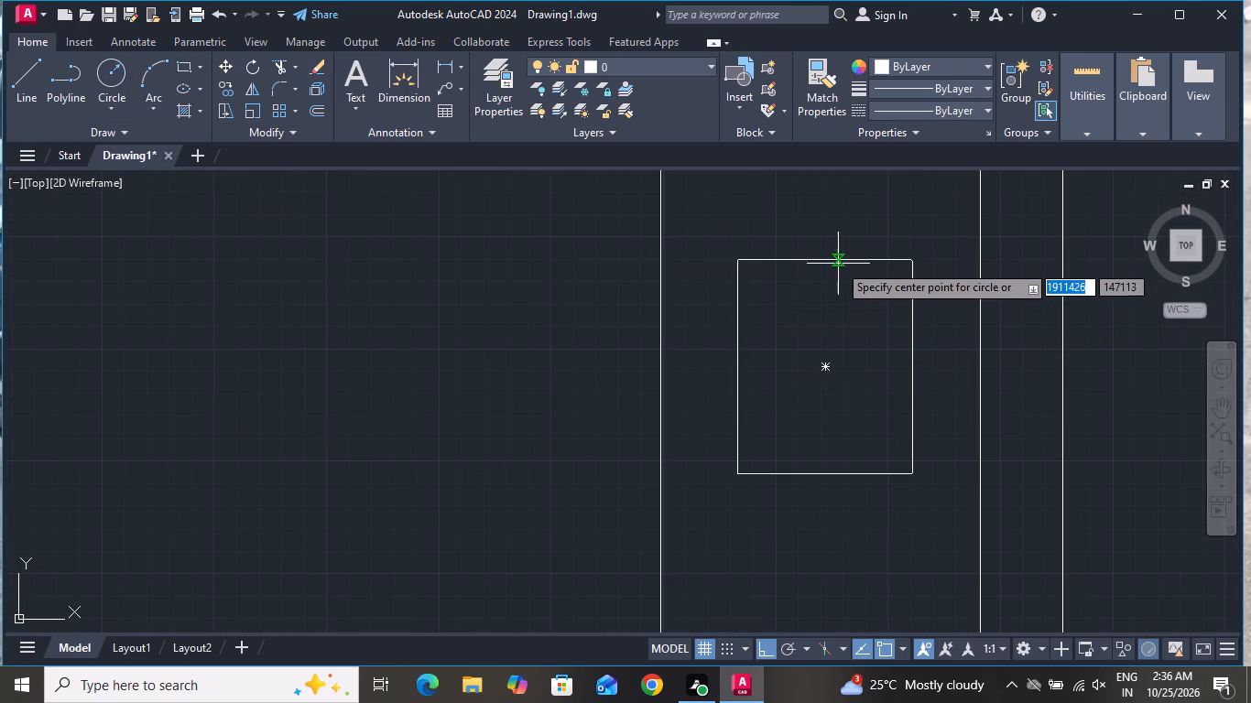
left_click(784, 305)
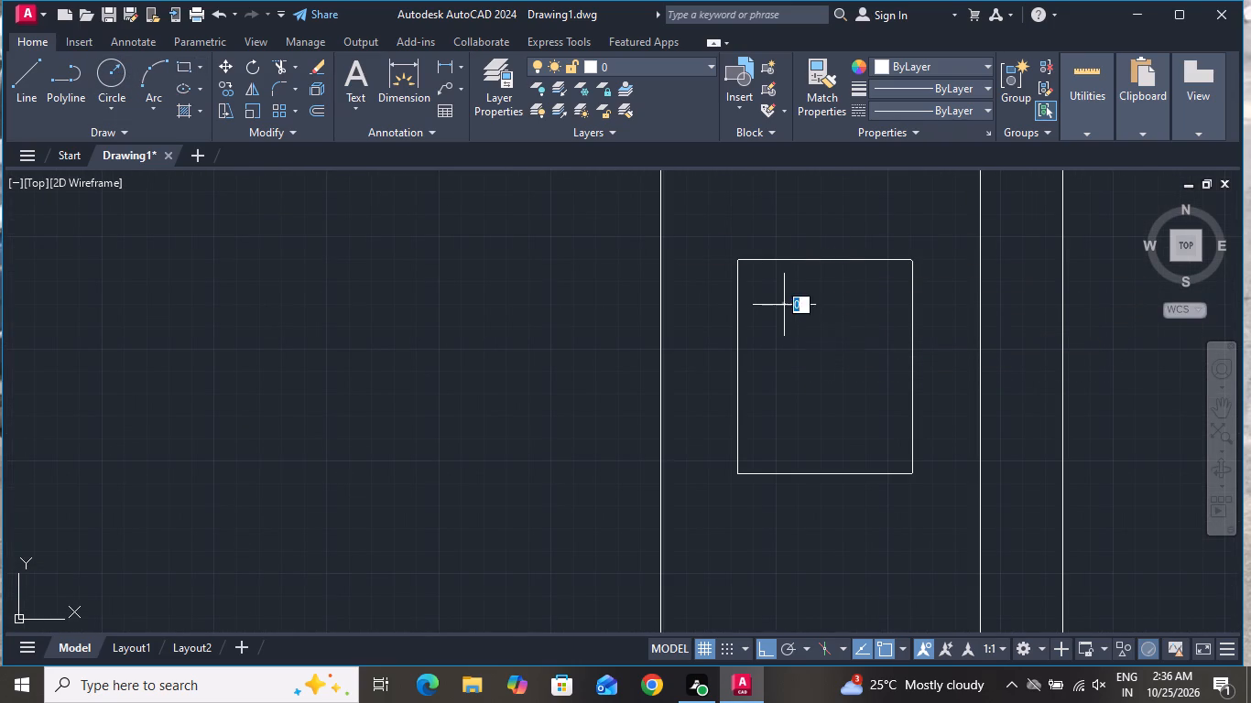
left_click(793, 330)
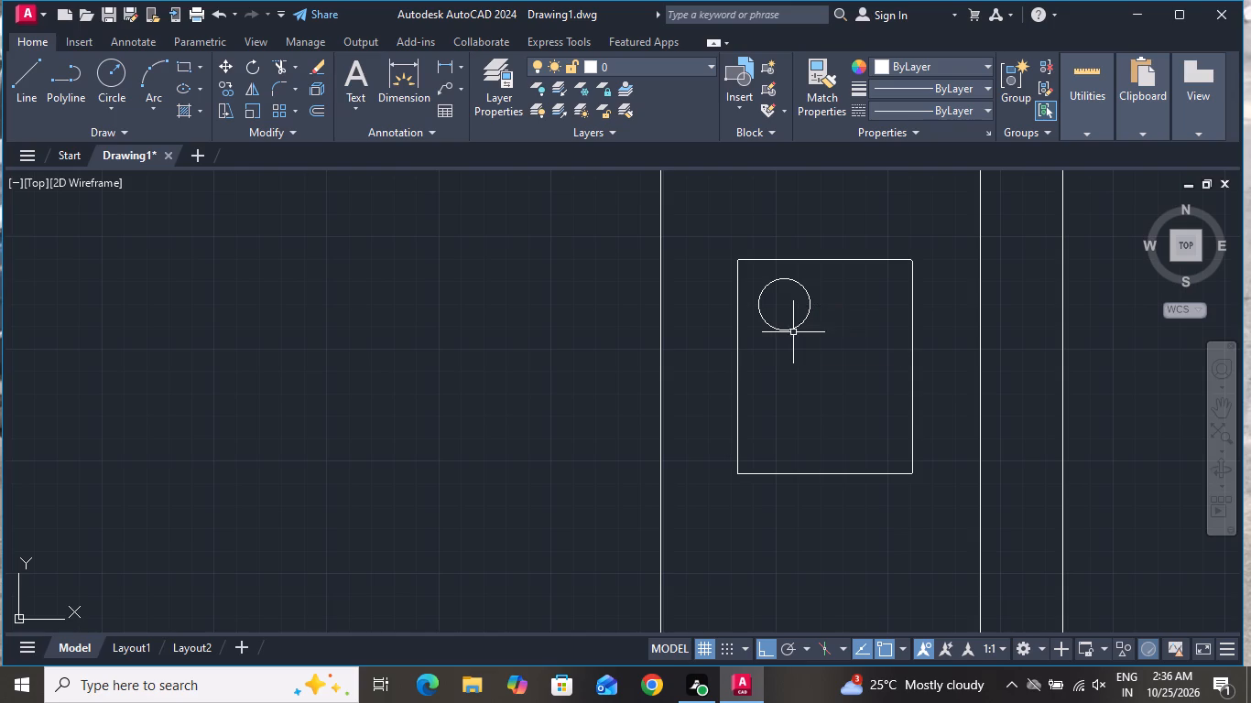
Copy the burner circle to the other three corners of the cooktop, the upper-right one about 201 horizontally away.
left_click(794, 329)
left_click(794, 329)
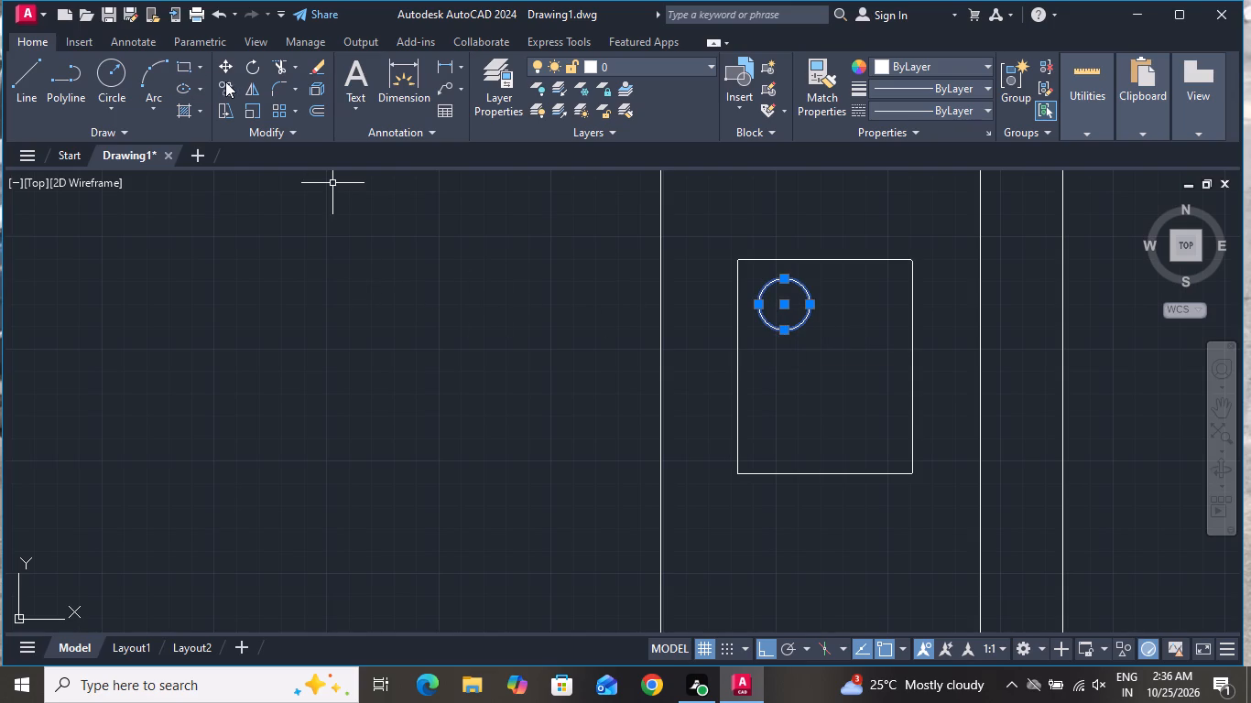
left_click(228, 81)
left_click(783, 304)
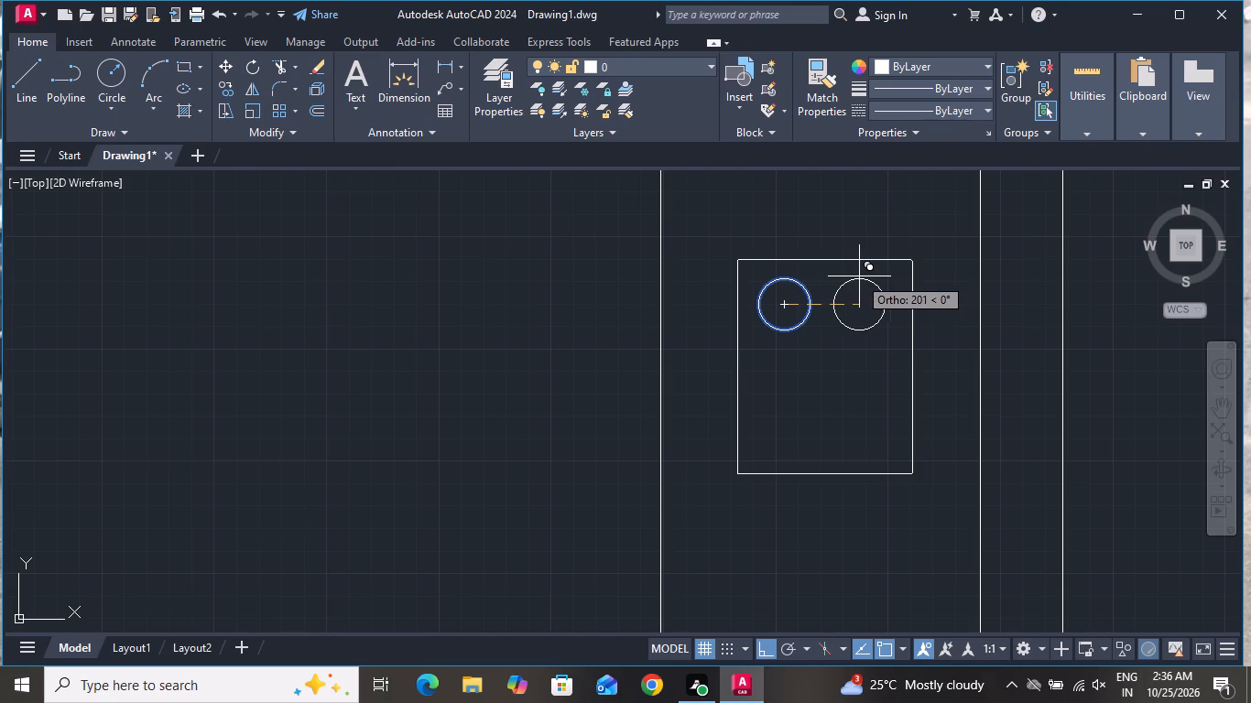
left_click(859, 276)
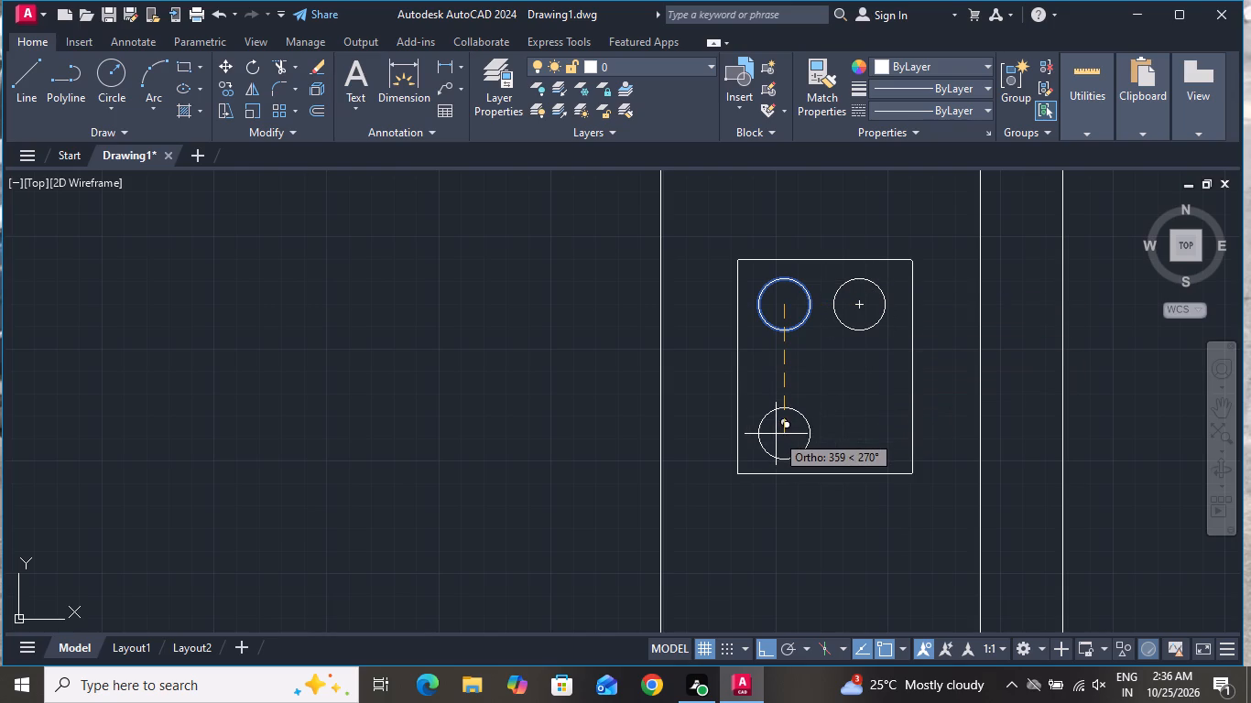
left_click(772, 423)
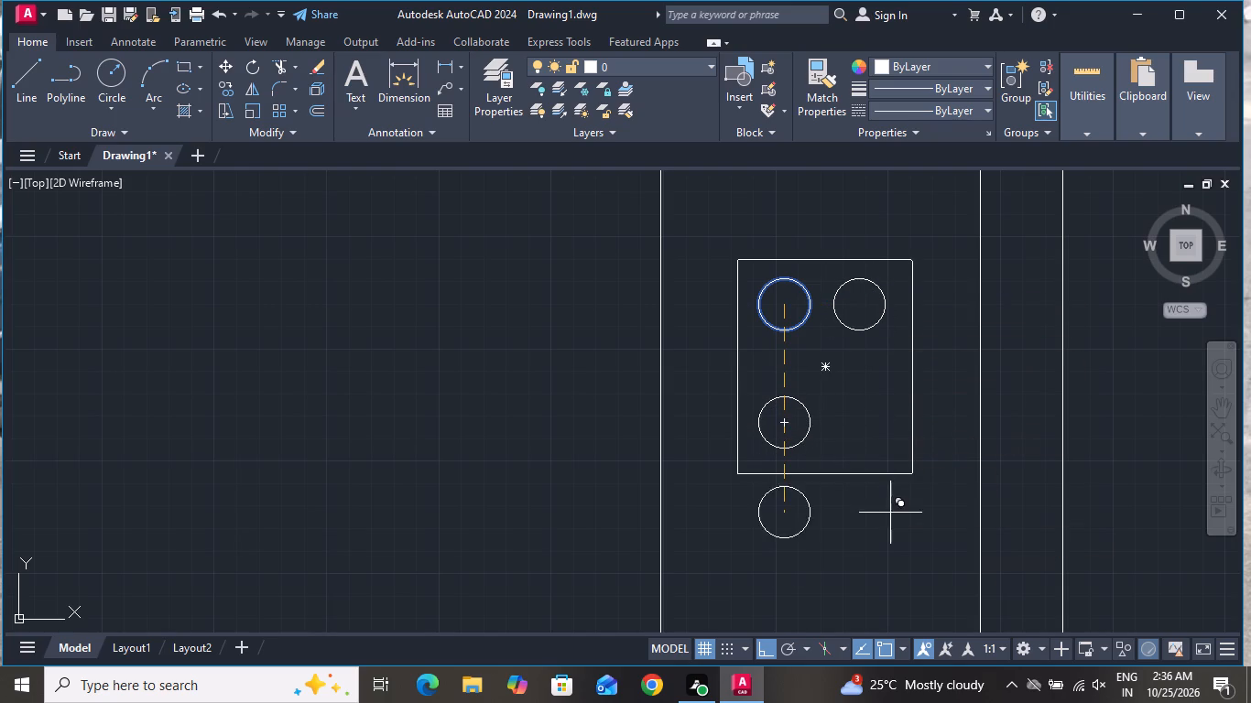
left_click(758, 648)
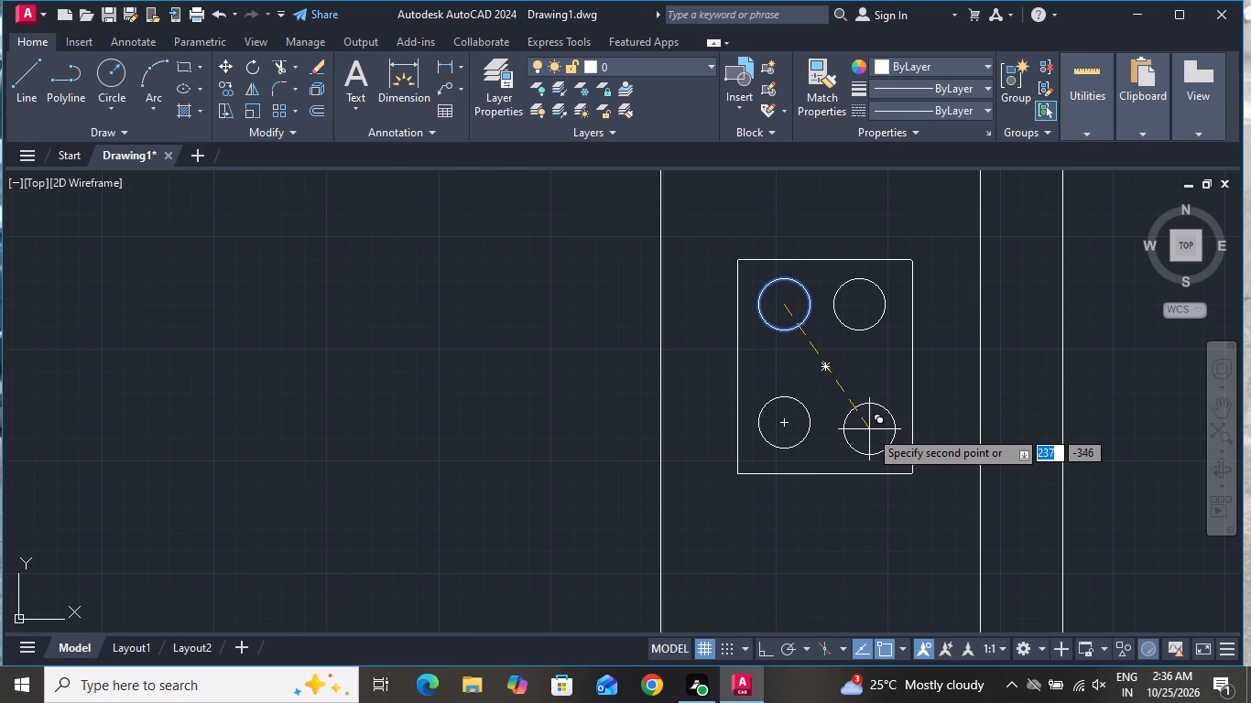
left_click(869, 424)
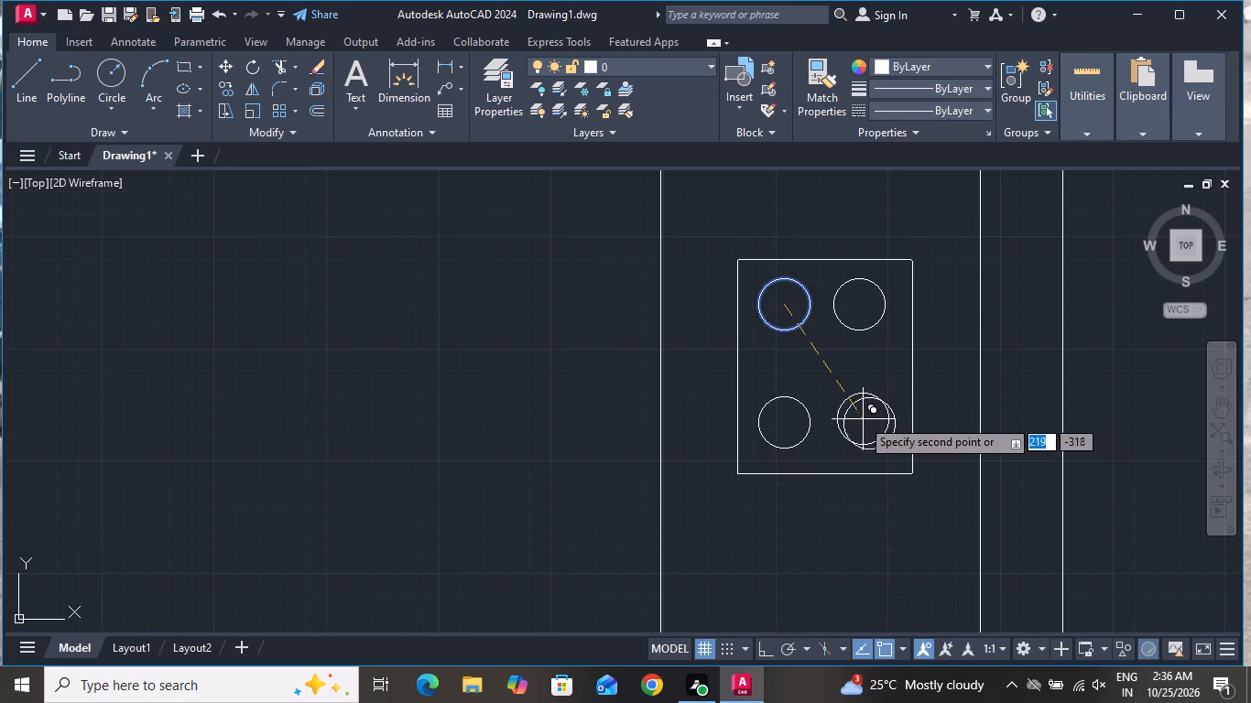
right_click(549, 419)
left_click(582, 178)
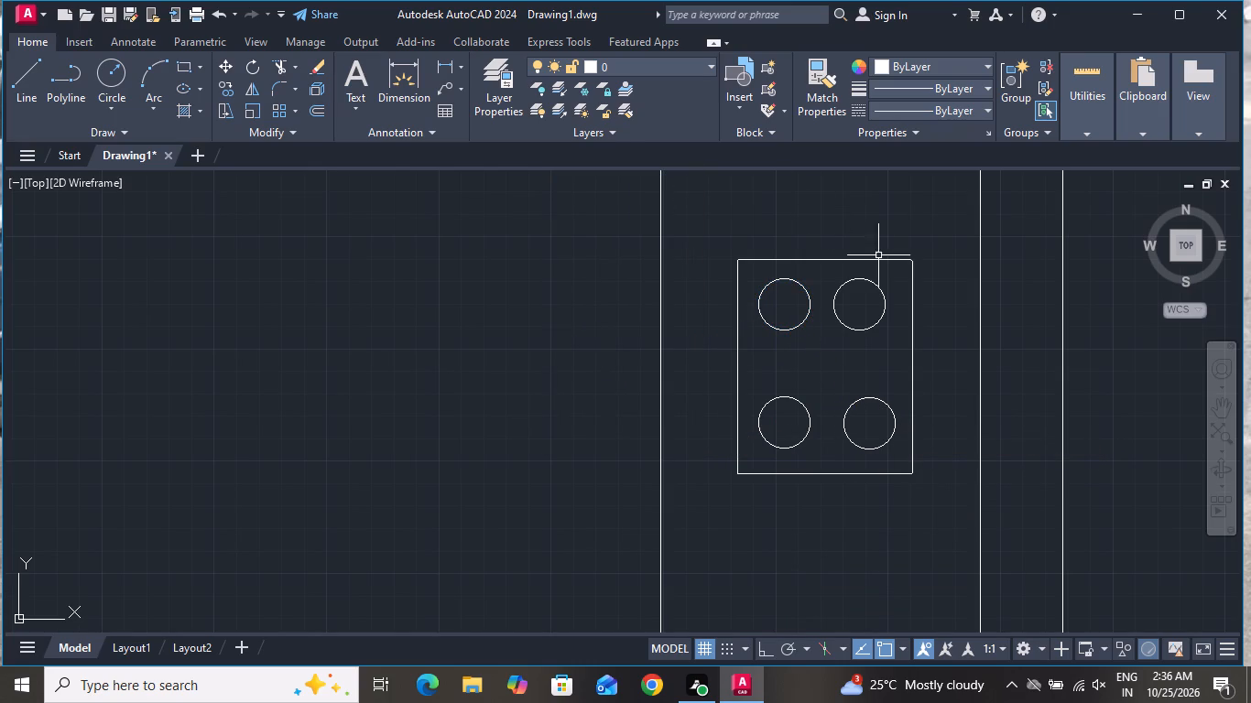
Move the upper-right burner circle slightly to the right, closer to alignment with the burner below it.
left_click(883, 276)
left_click(863, 308)
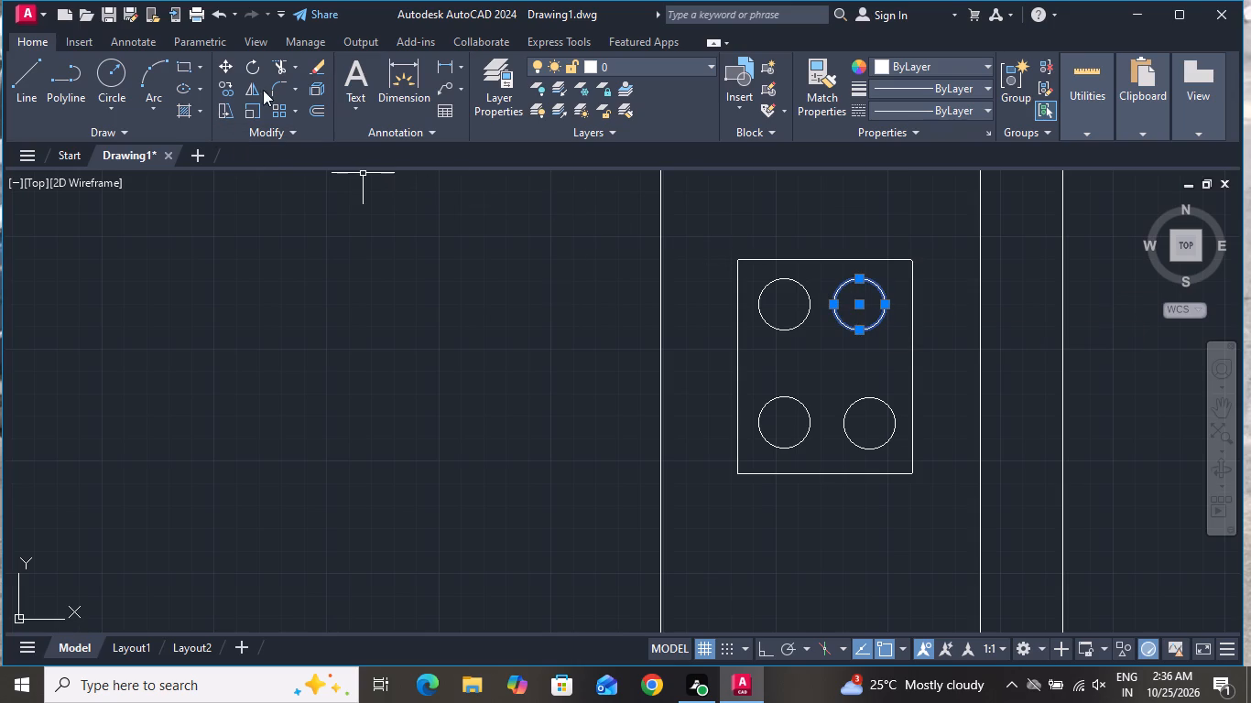
left_click(221, 61)
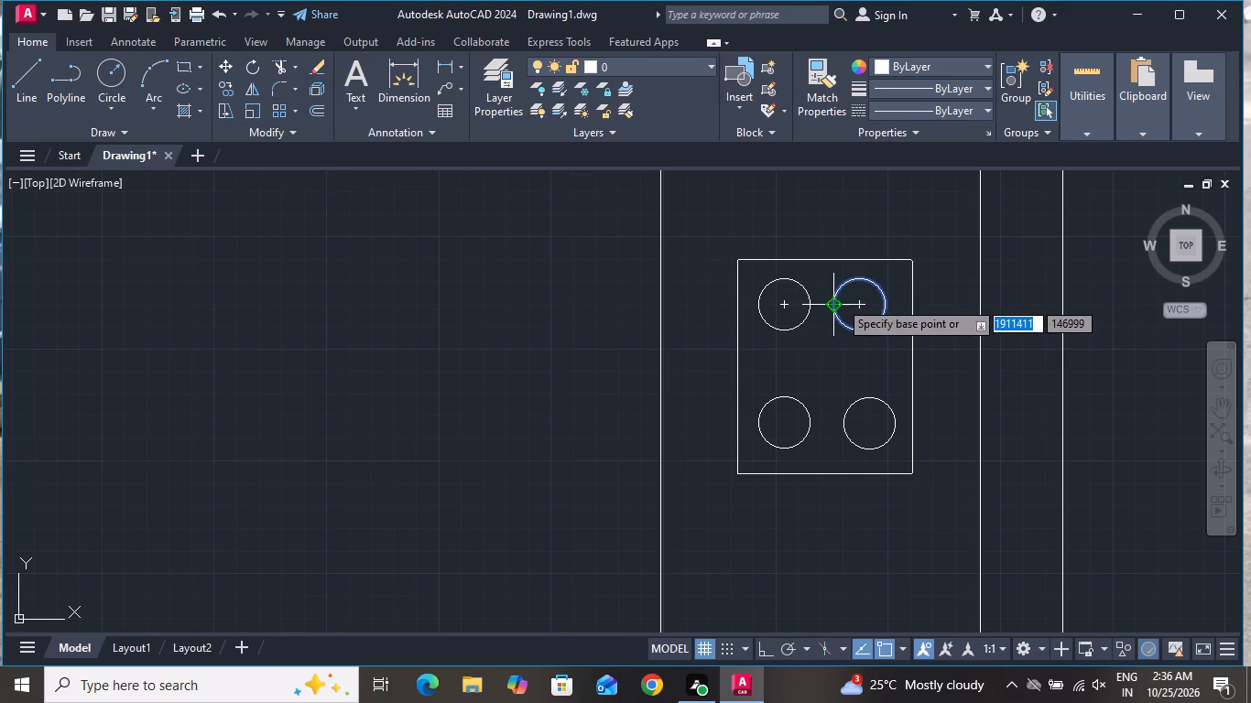
left_click(862, 304)
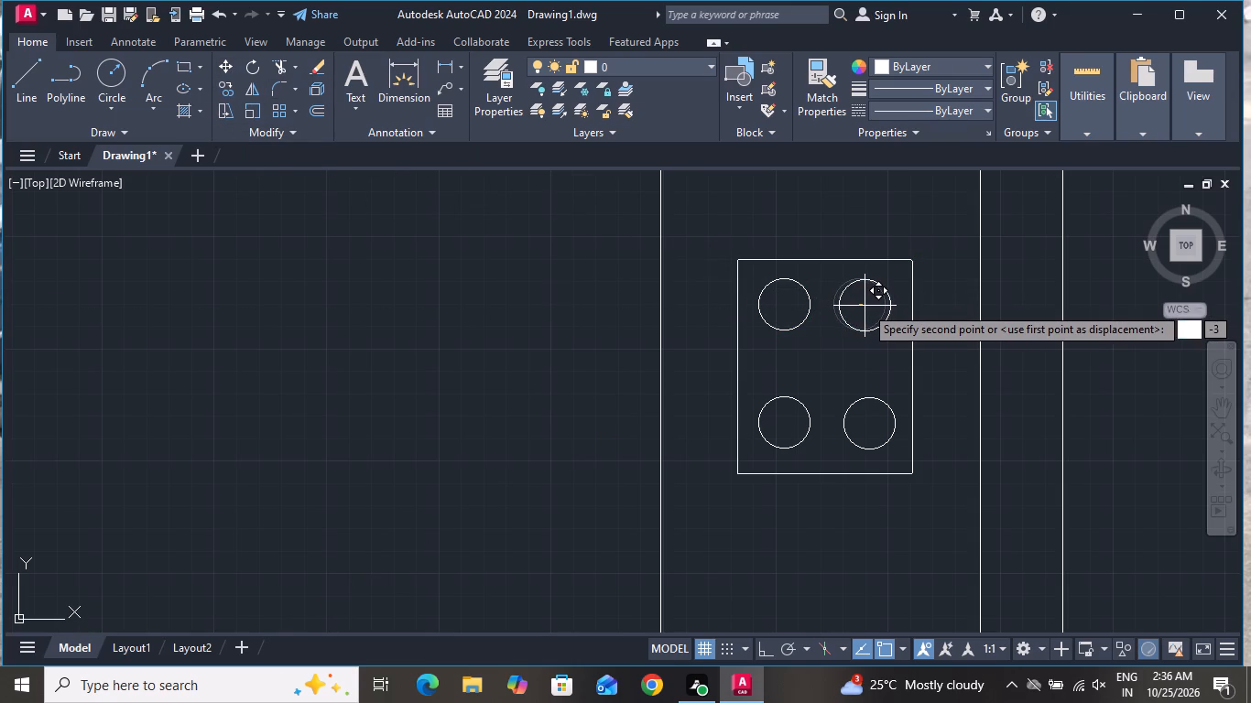
left_click(865, 306)
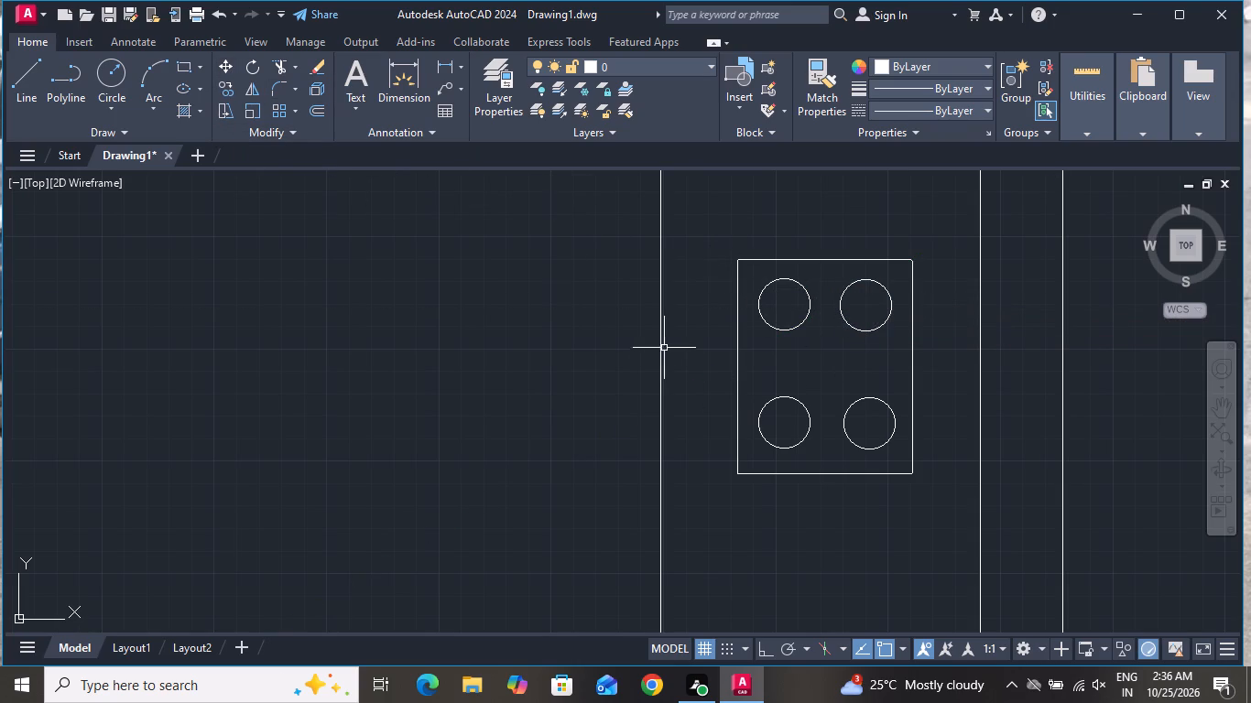
Adjust the upper-left burner circle's position, moving it slightly down and to the left within the cooktop.
left_click(797, 314)
left_click(772, 341)
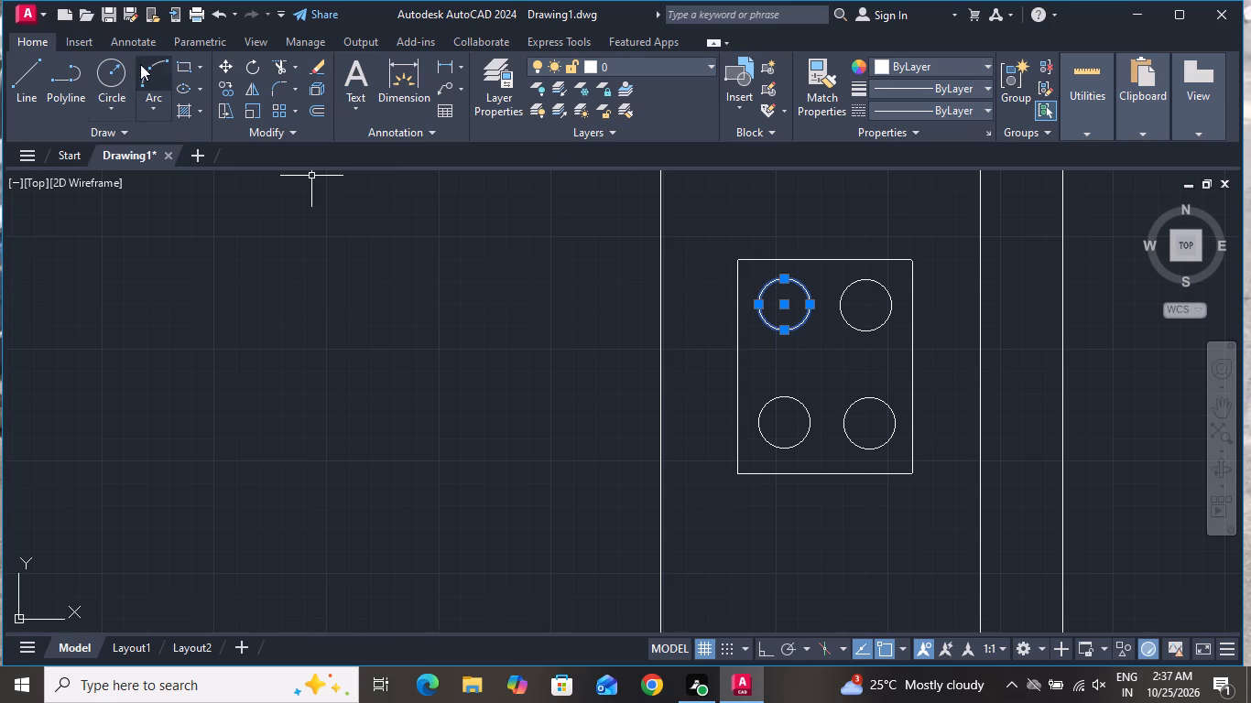
left_click(218, 61)
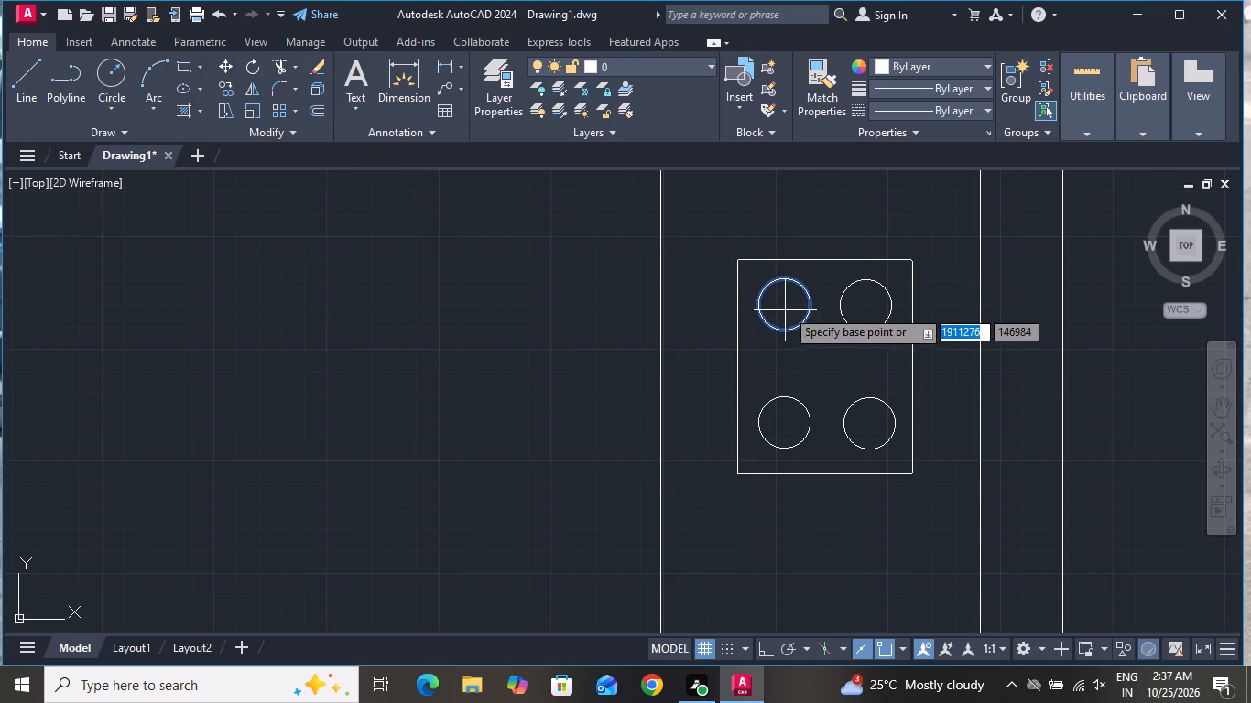
left_click(786, 308)
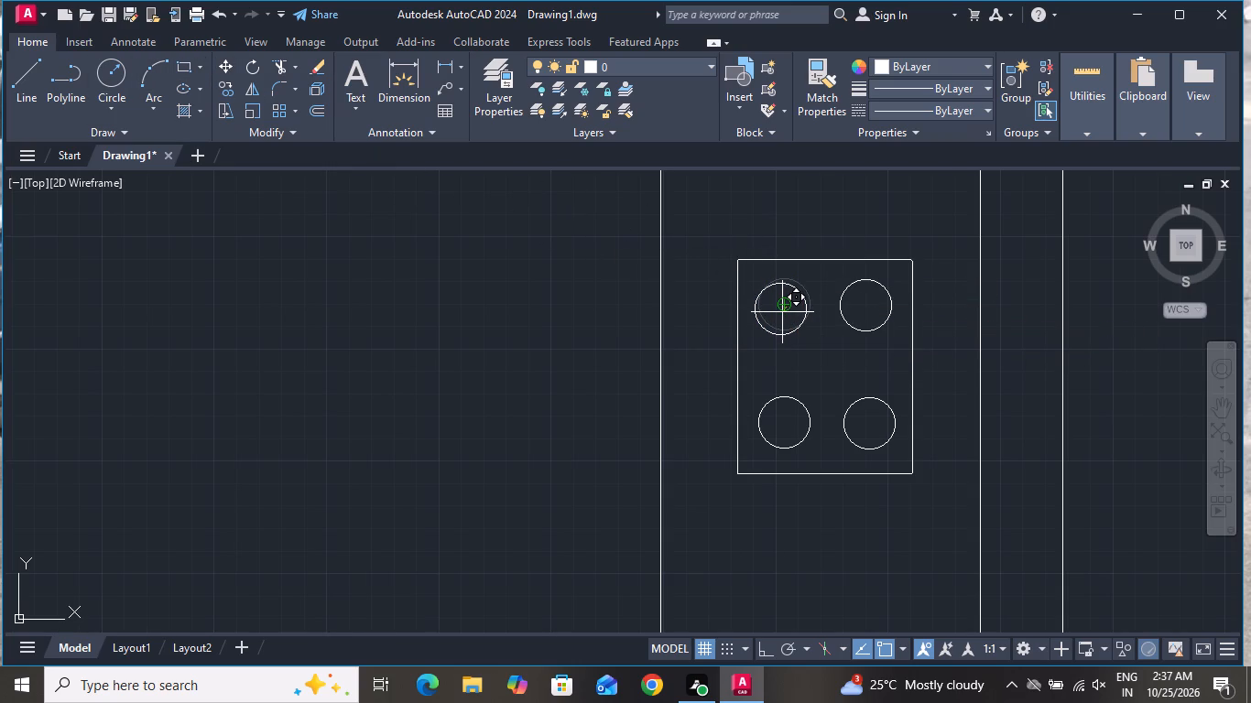
left_click(782, 311)
left_click(782, 311)
left_click(775, 327)
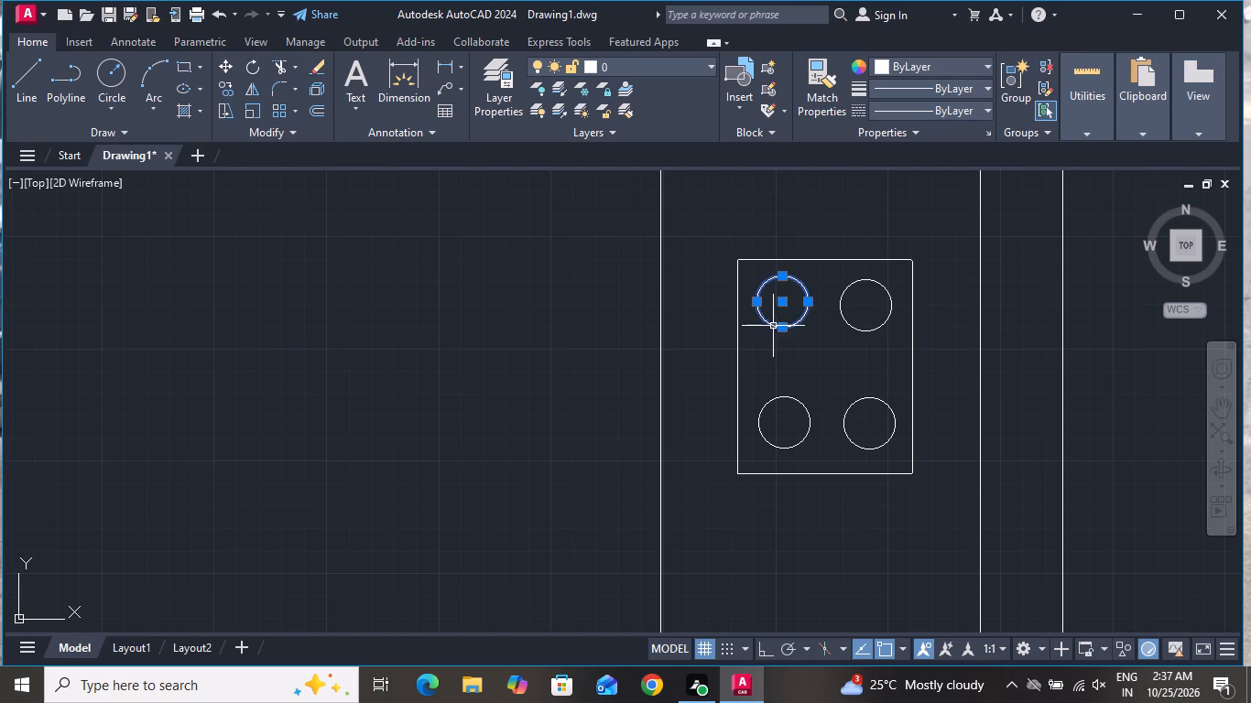
left_click(230, 67)
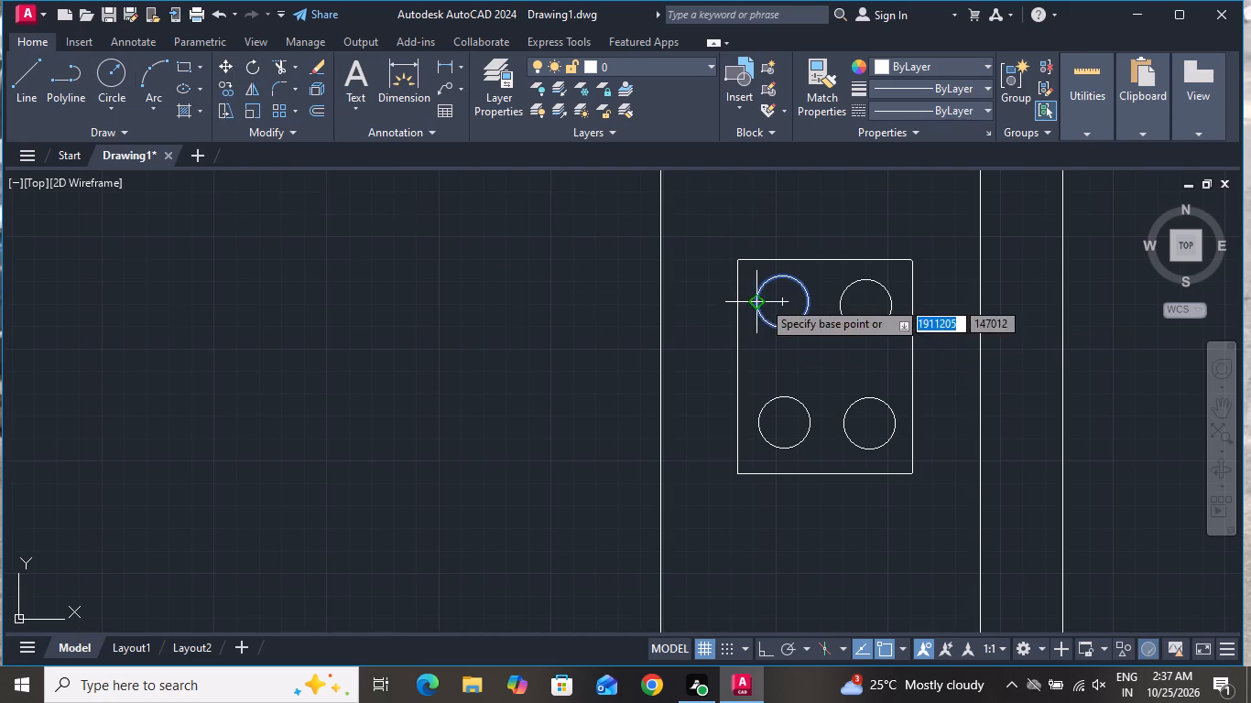
left_click(788, 300)
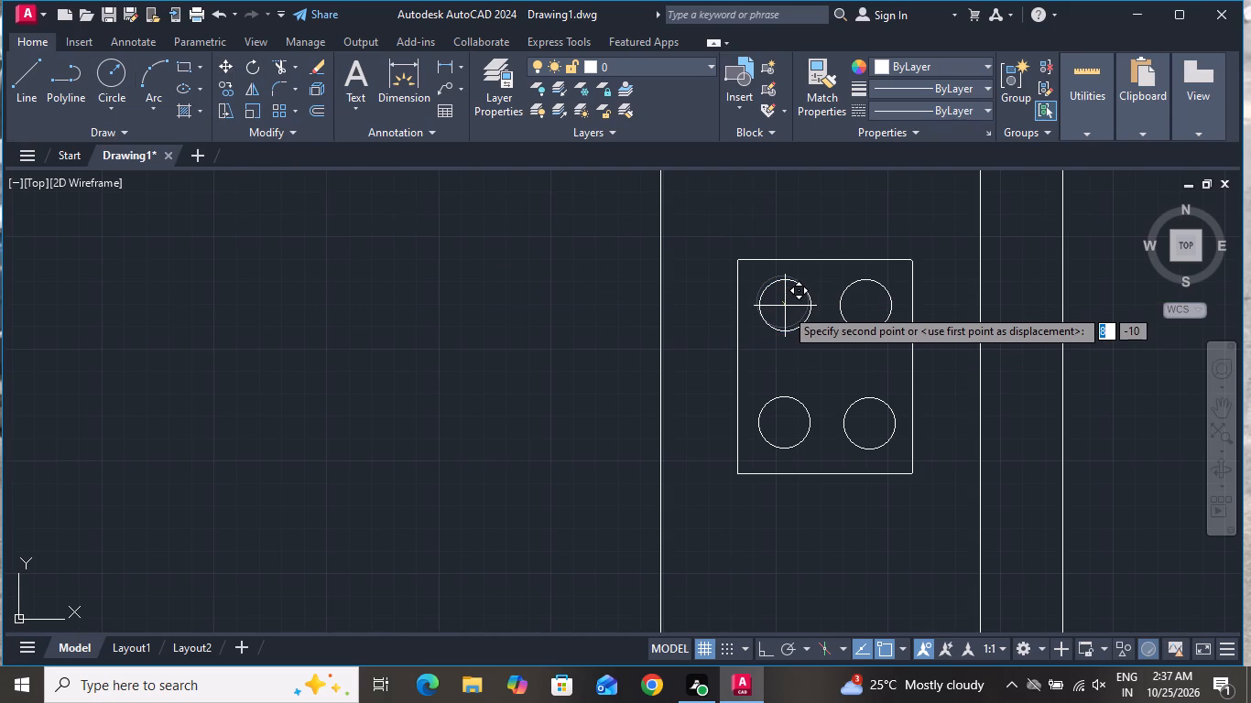
left_click(781, 311)
Draw a rectangle about 1075 by 1075 for an appliance between the counter's lower end and the kitchen's bottom wall.
scroll(523, 343, "down", 1)
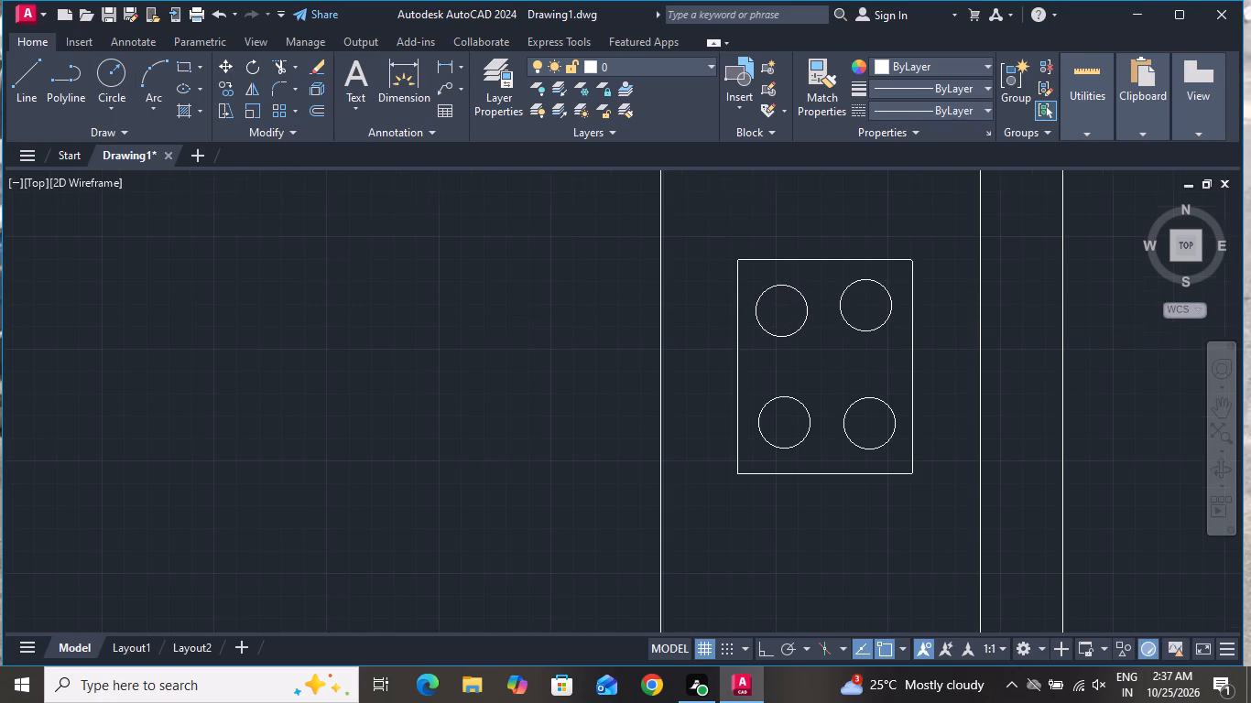
scroll(523, 343, "down", 3)
scroll(651, 341, "down", 1)
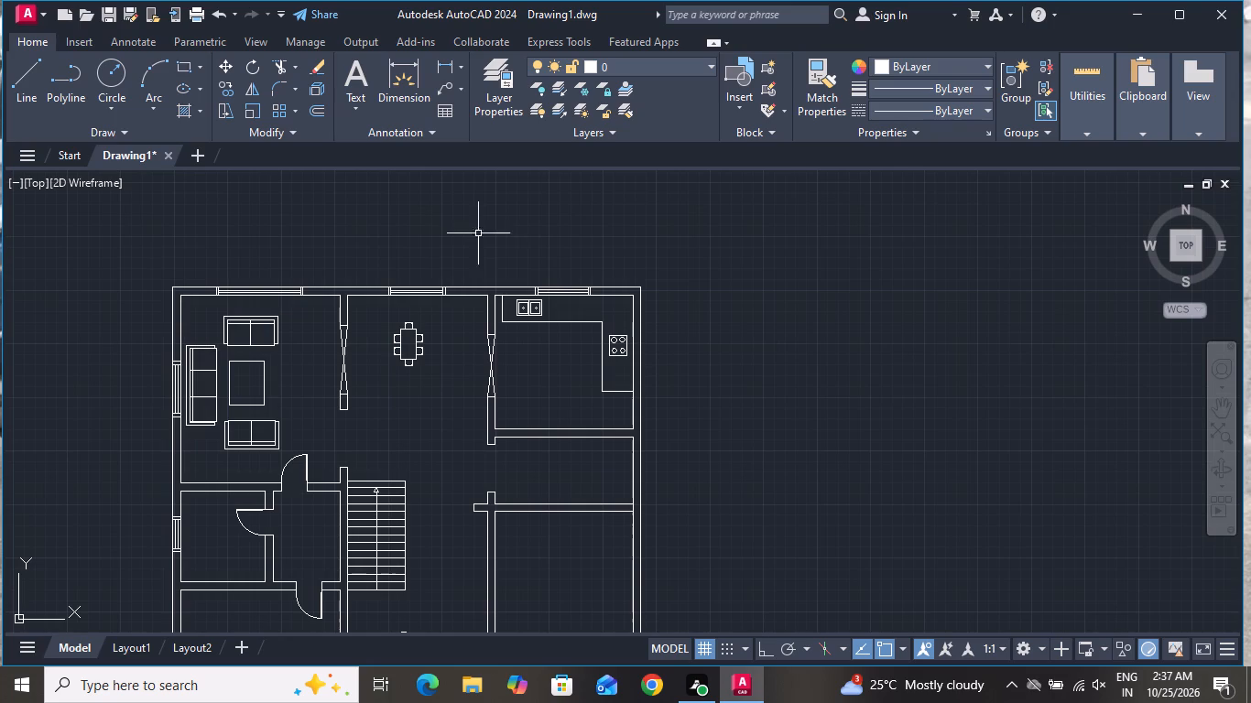
left_click(184, 65)
scroll(632, 411, "up", 2)
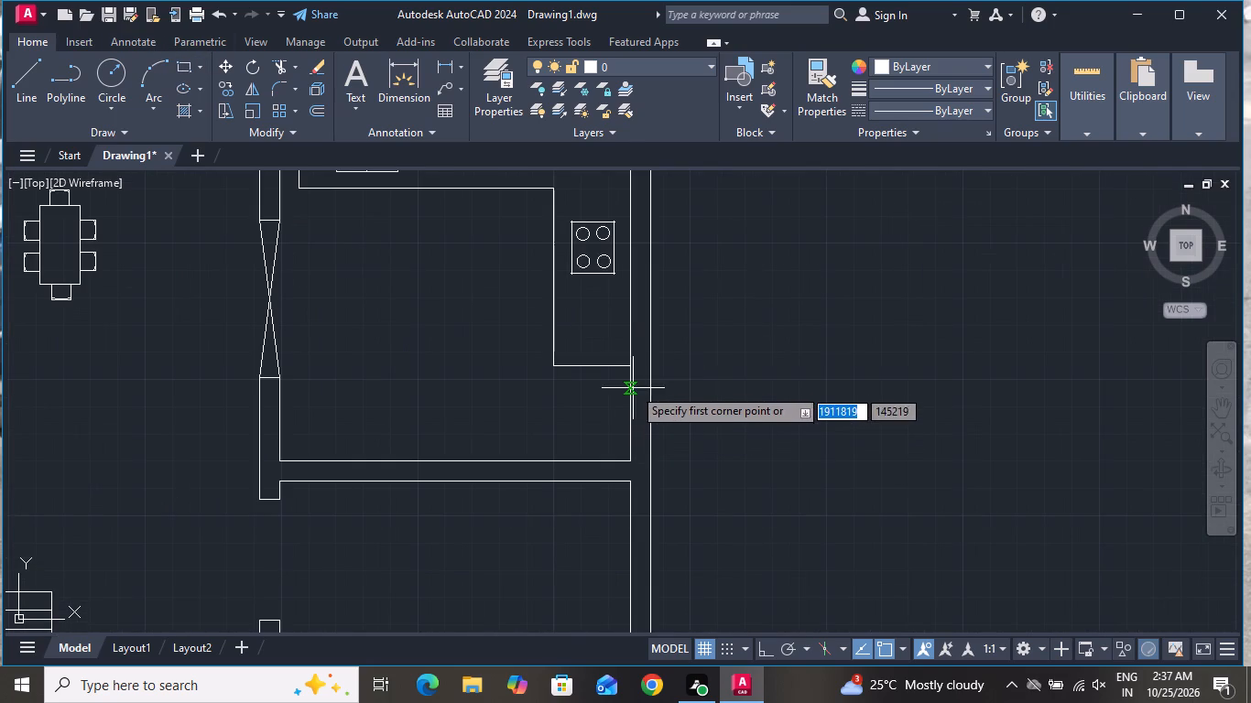
left_click(627, 362)
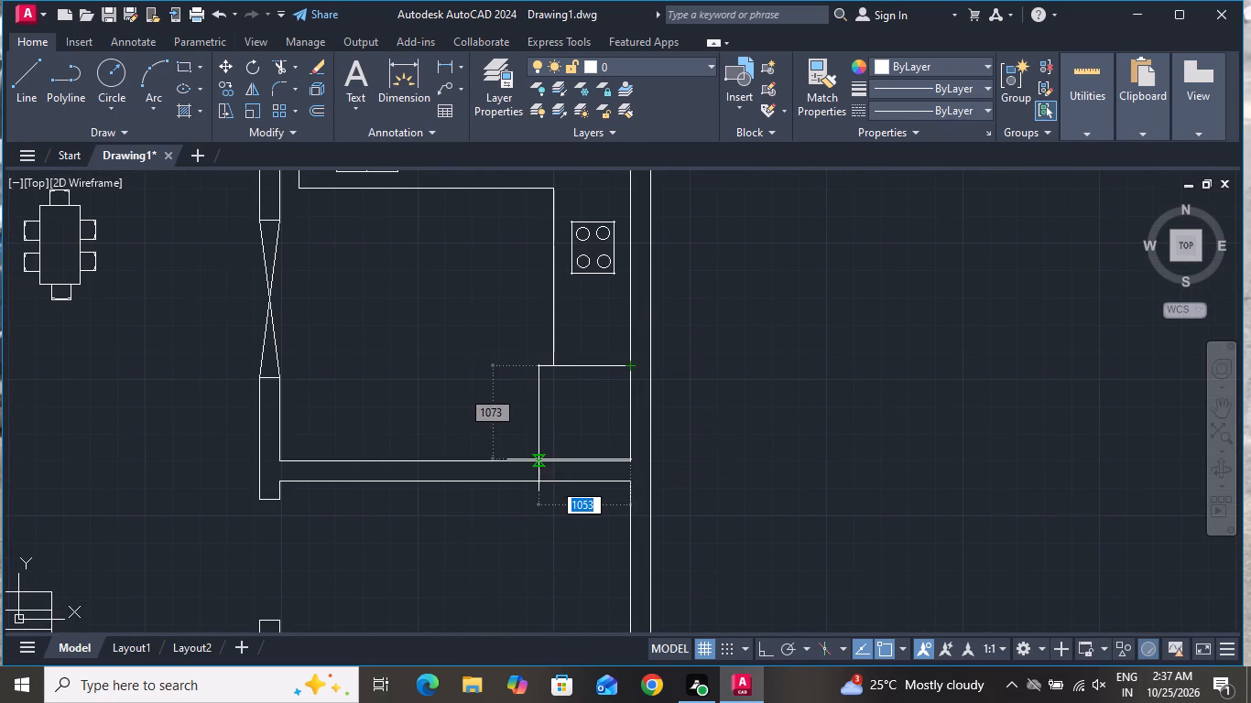
left_click(536, 460)
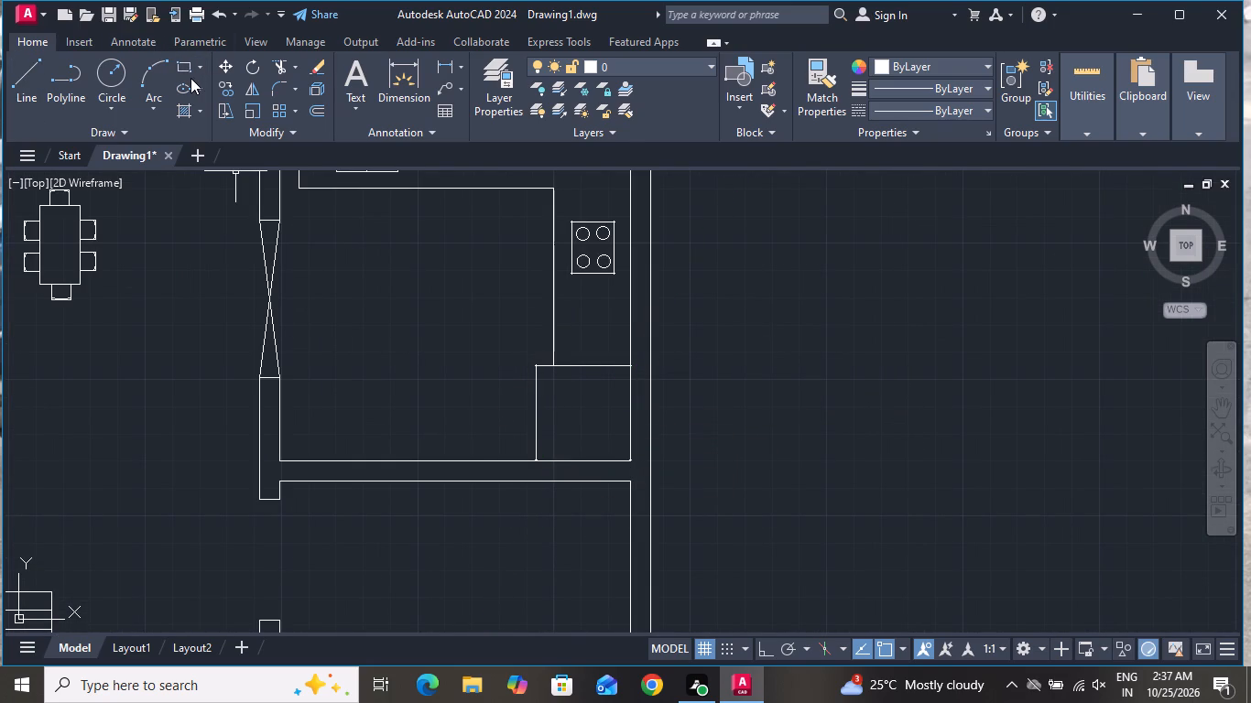
Draw a narrow handle rectangle outside the square appliance's left edge, running down from that edge's midpoint.
left_click(184, 61)
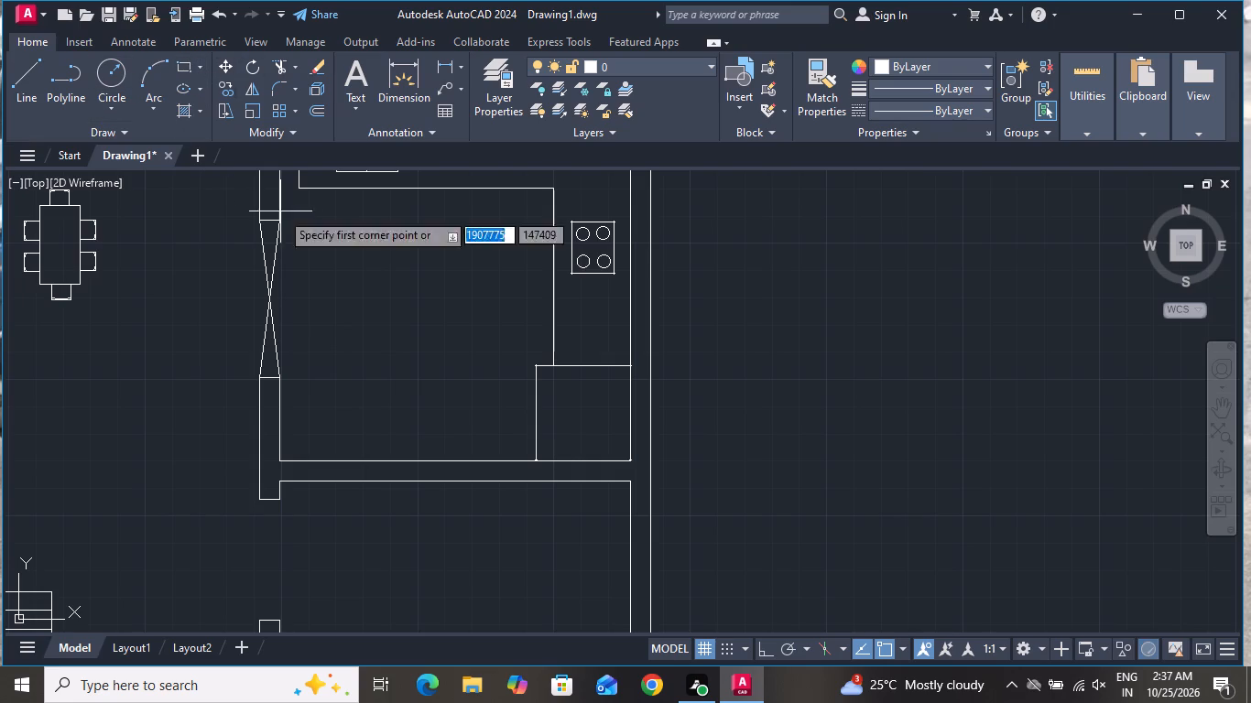
left_click(534, 415)
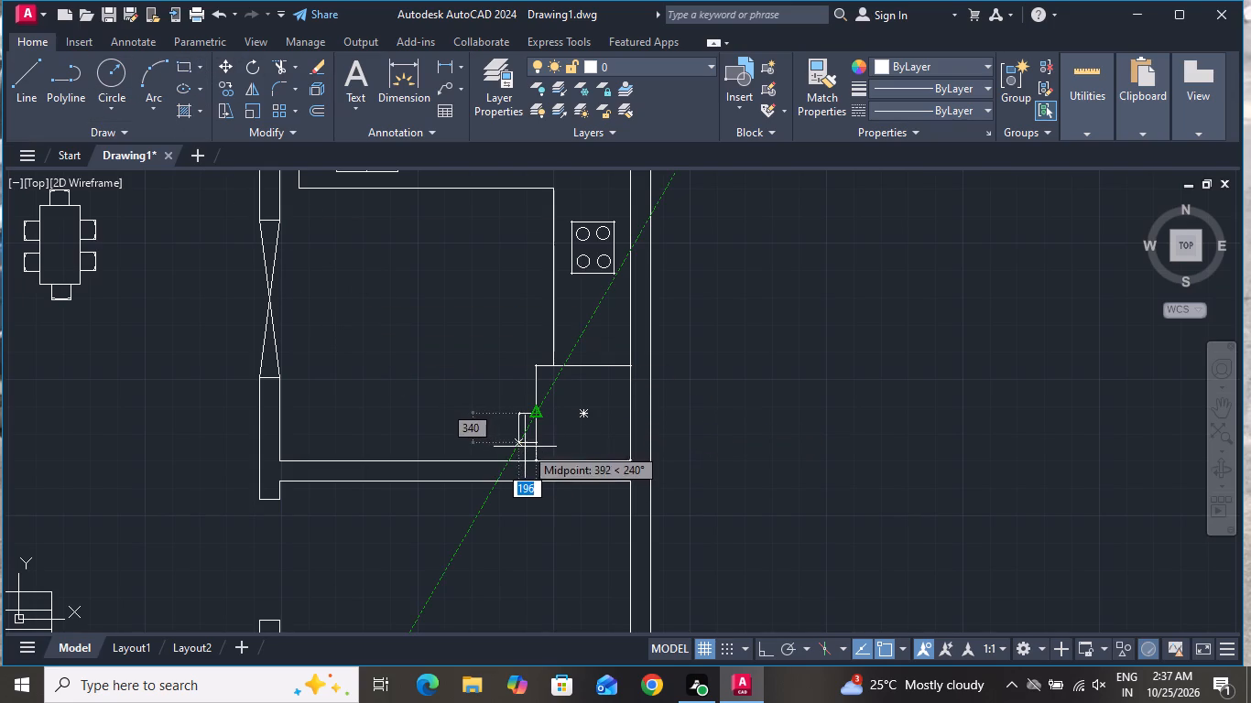
scroll(527, 453, "up", 2)
left_click(527, 453)
Draw a rectangle about 740 wide by 1240 high in the lower-right corner of the space below the kitchen.
scroll(374, 341, "down", 2)
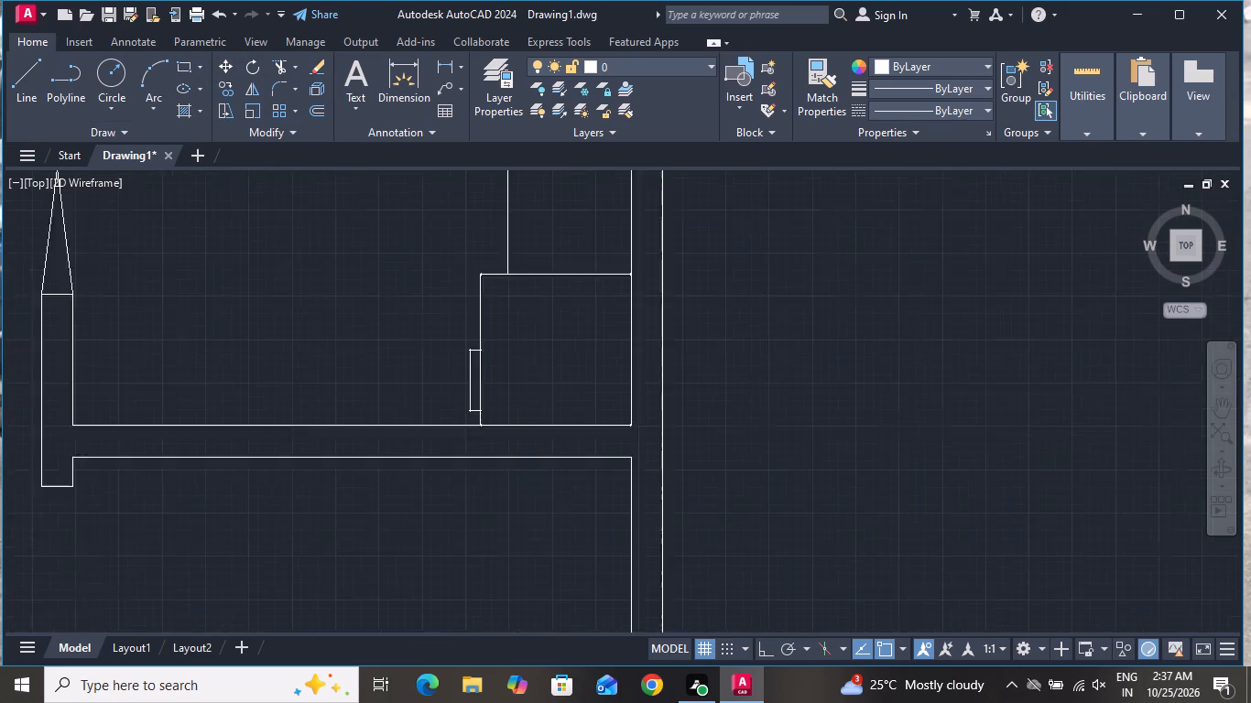
scroll(417, 326, "down", 1)
scroll(591, 322, "down", 1)
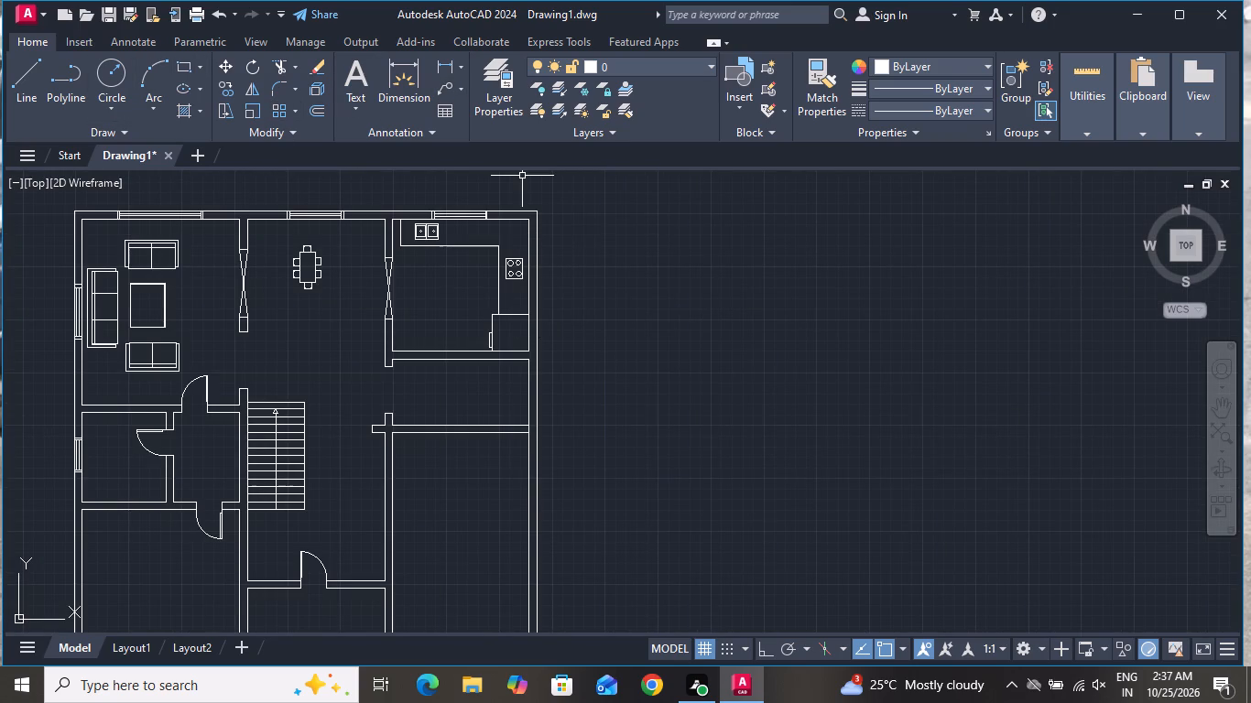
scroll(517, 397, "up", 1)
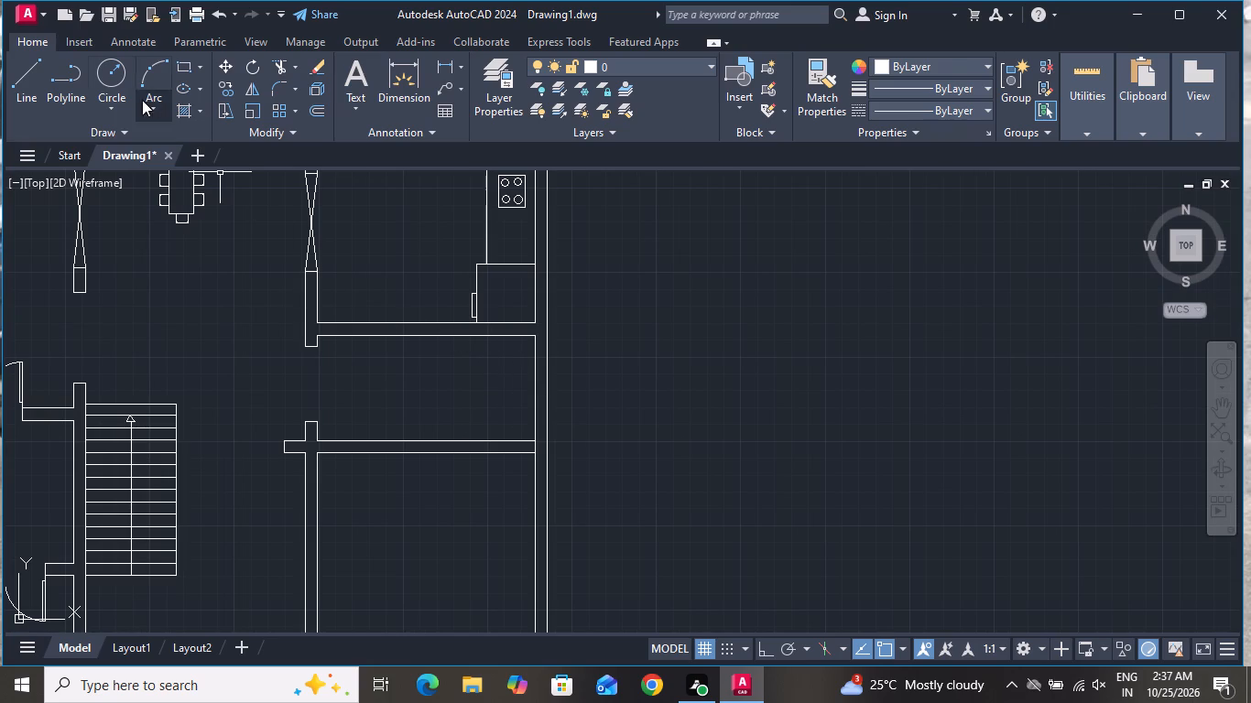
left_click(187, 66)
scroll(531, 379, "up", 1)
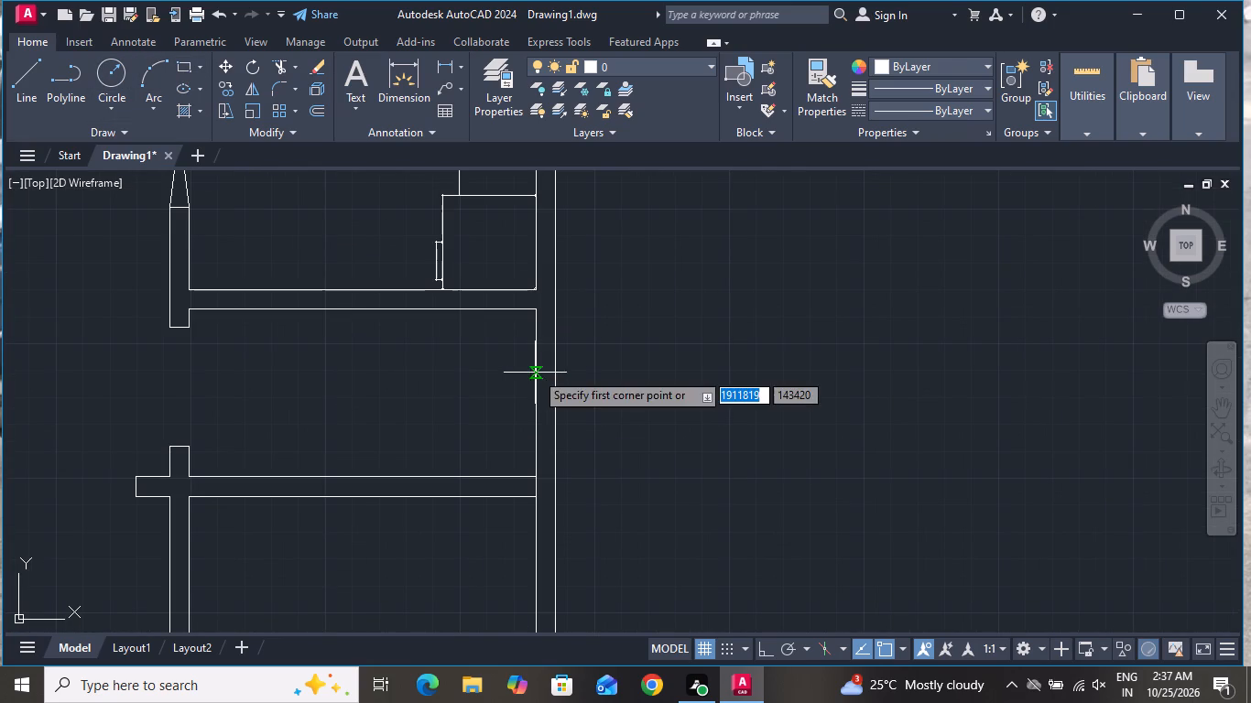
left_click(535, 370)
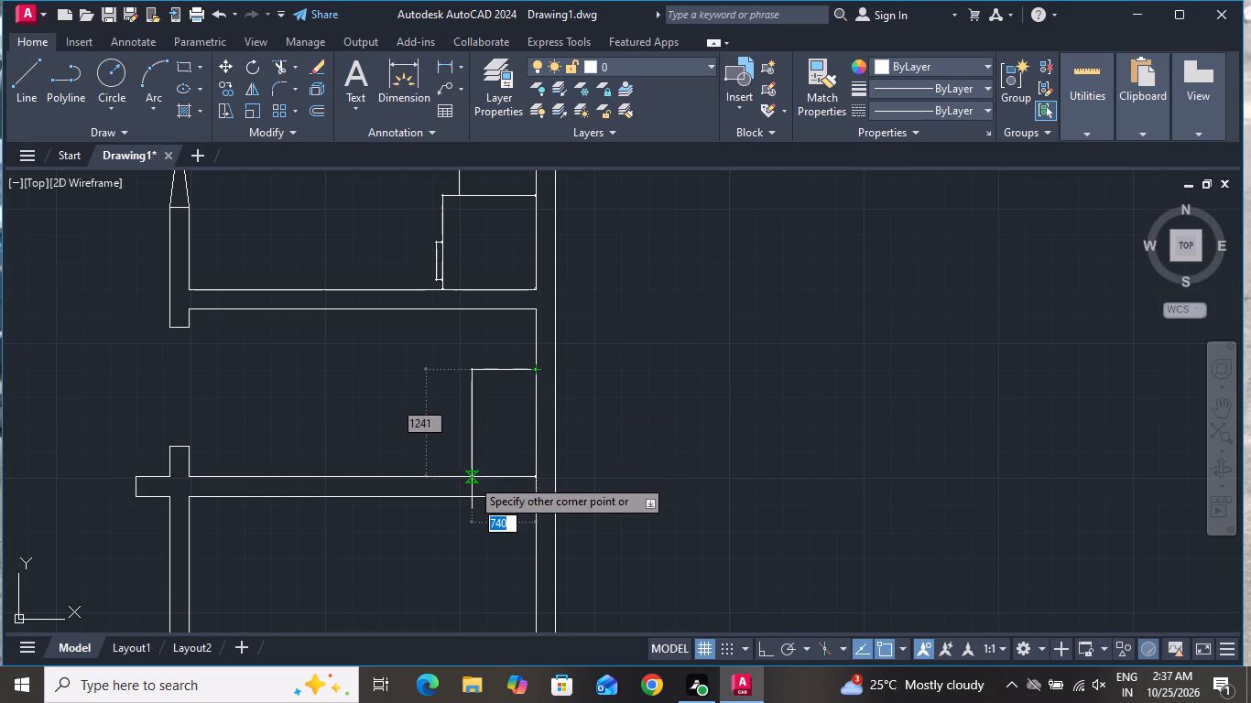
left_click(471, 478)
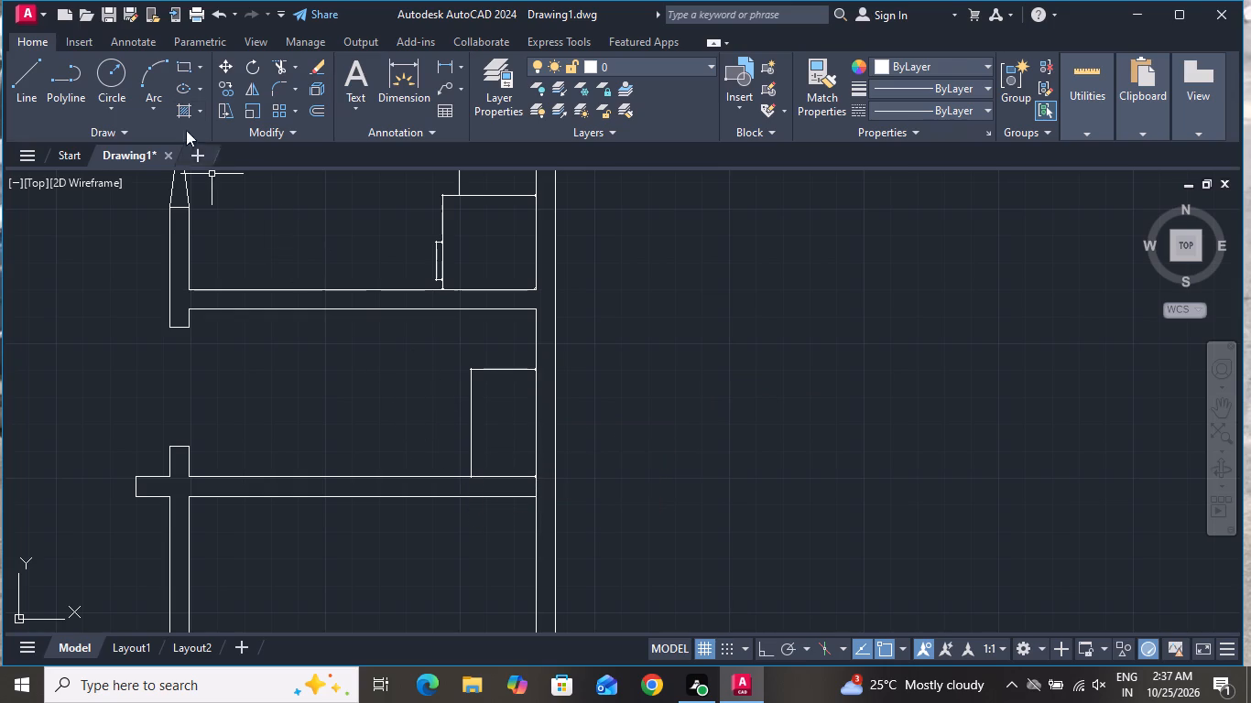
Draw a rectangle about 489 wide by 658 high inside the larger rectangle in the space below the kitchen.
left_click(185, 69)
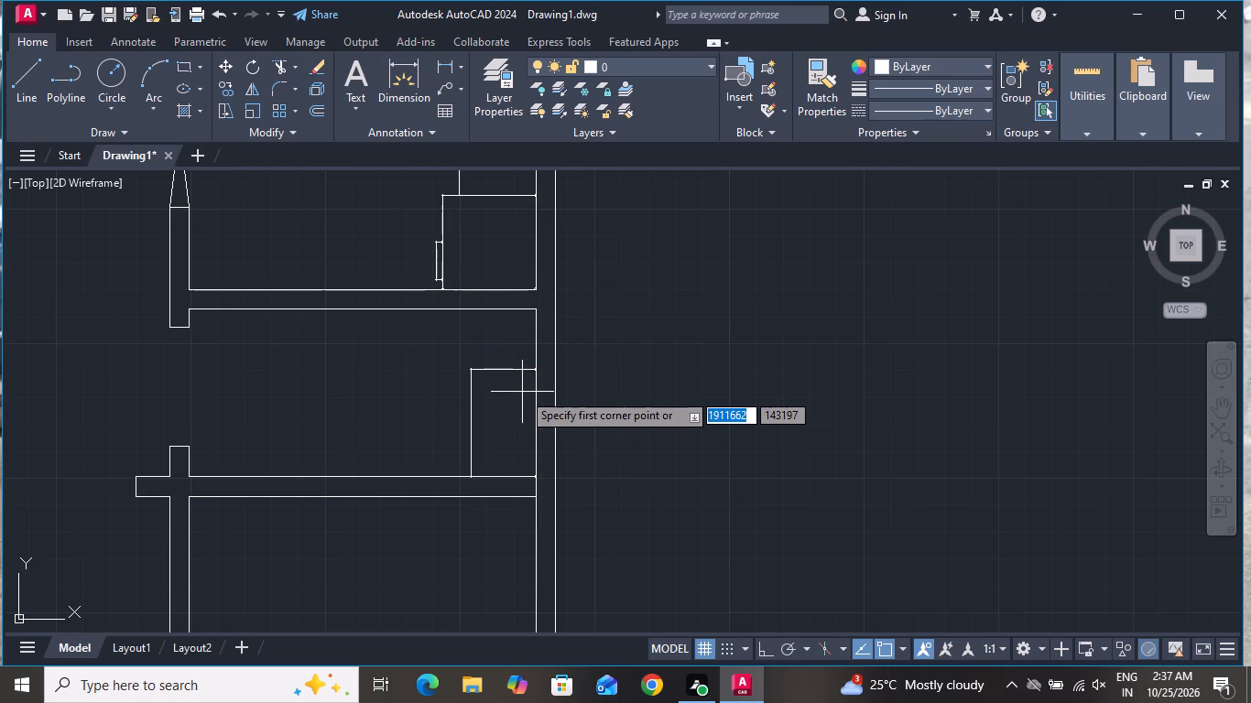
left_click(525, 387)
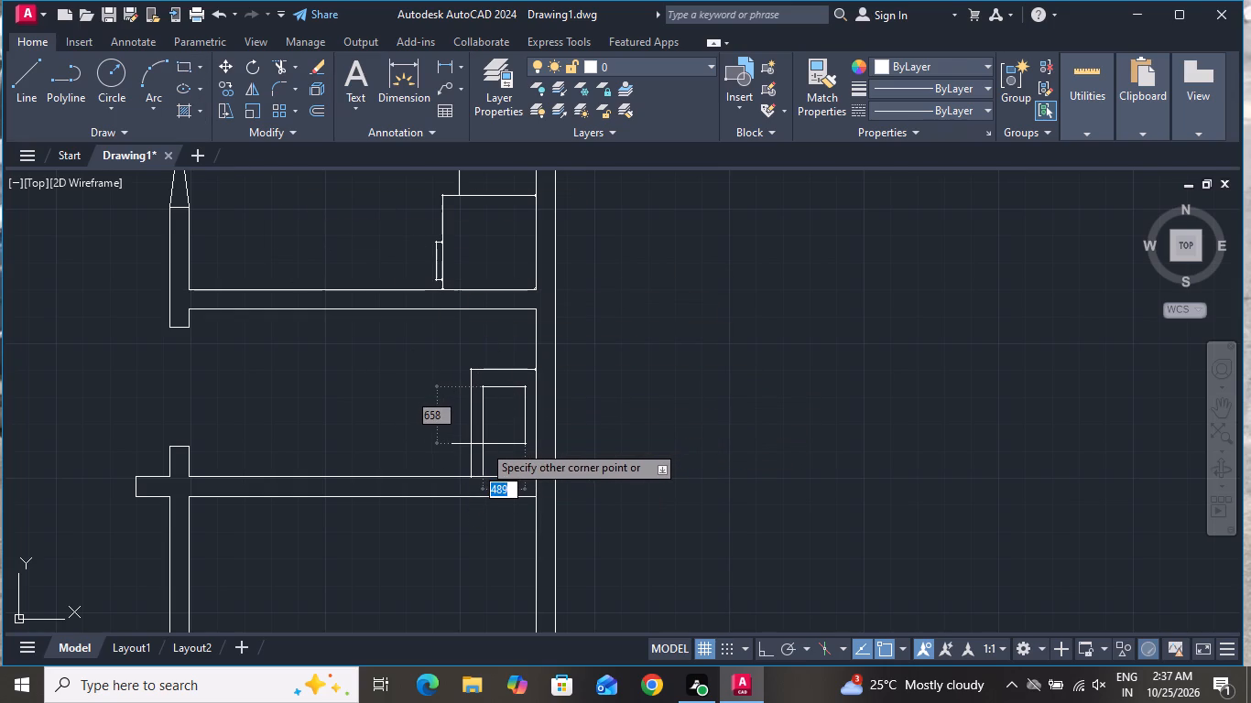
left_click(483, 444)
Draw a circle of radius about 155 at the centre of the inner fixture rectangle.
left_click(97, 71)
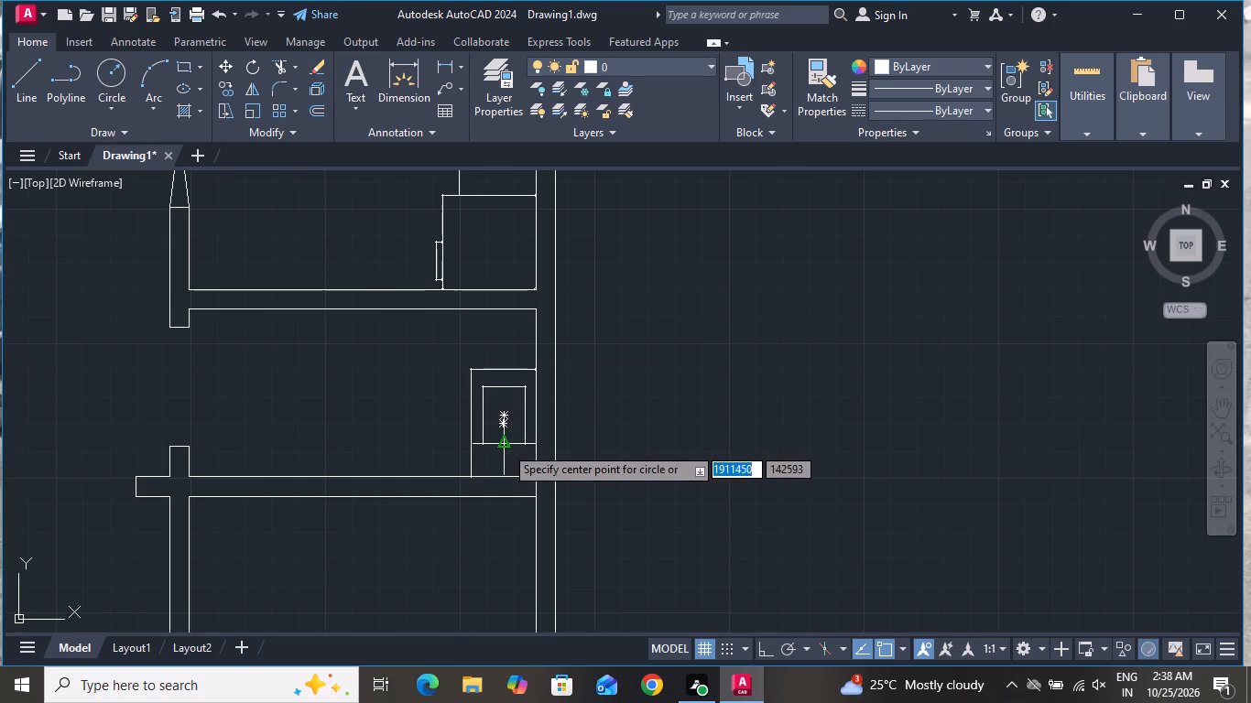
left_click(503, 416)
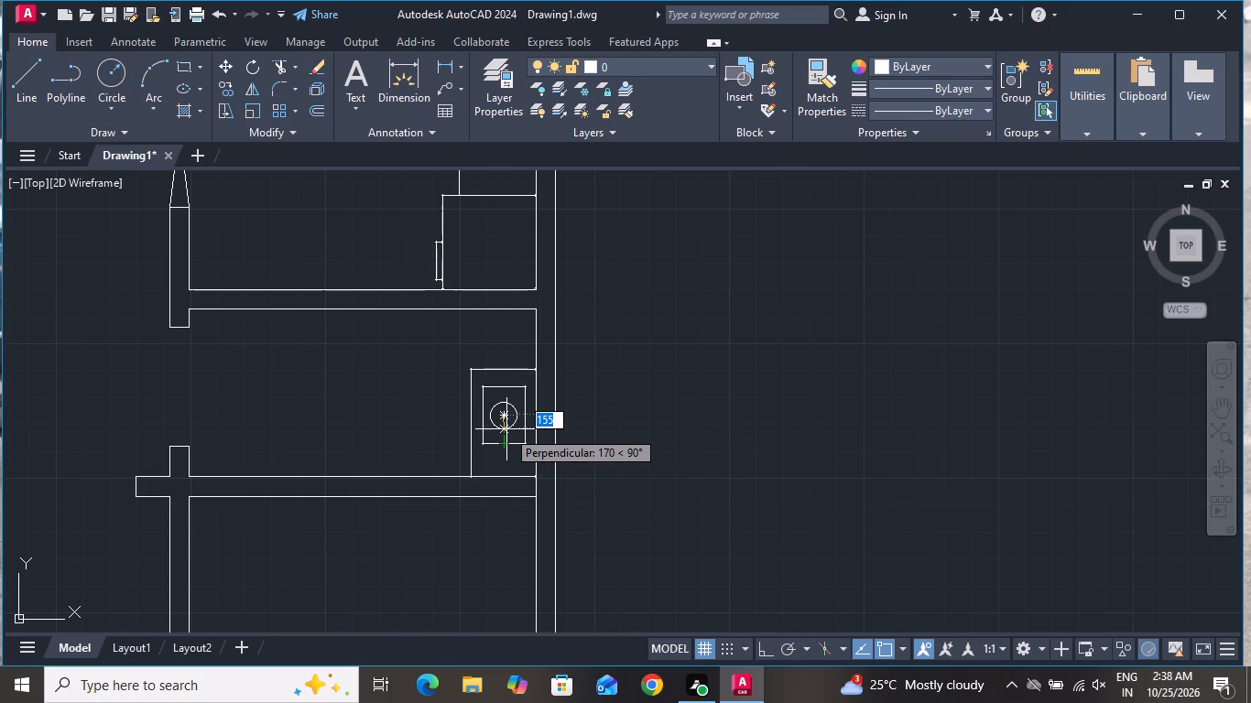
left_click(507, 428)
Copy the swing door in the living room's bottom wall to the empty area outside the building's right wall, level with the kitchen's bottom wall.
scroll(556, 458, "down", 1)
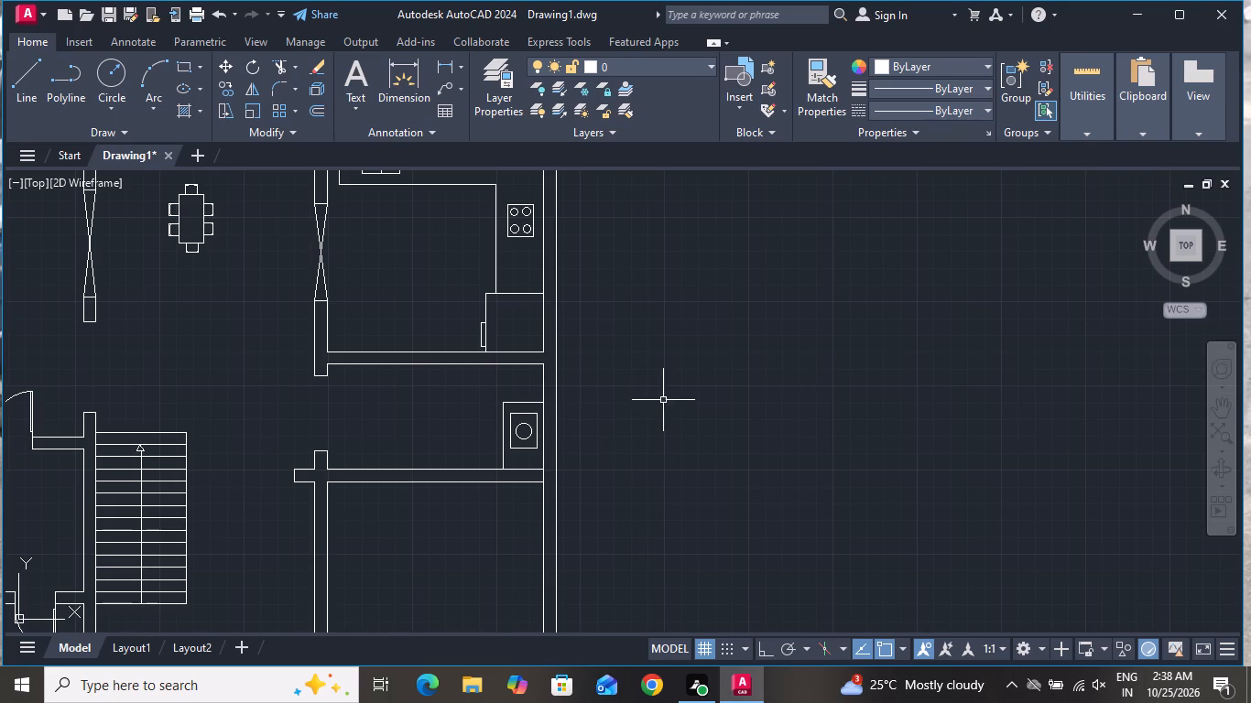
scroll(666, 386, "down", 1)
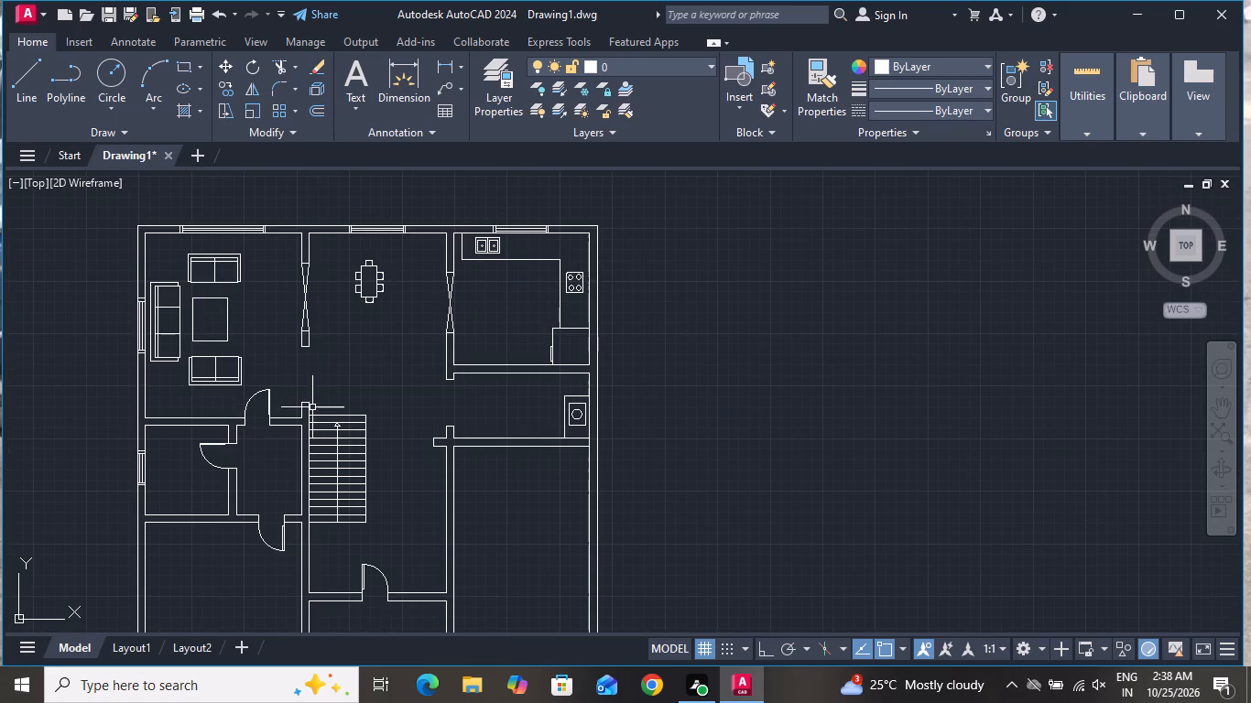
left_click(267, 407)
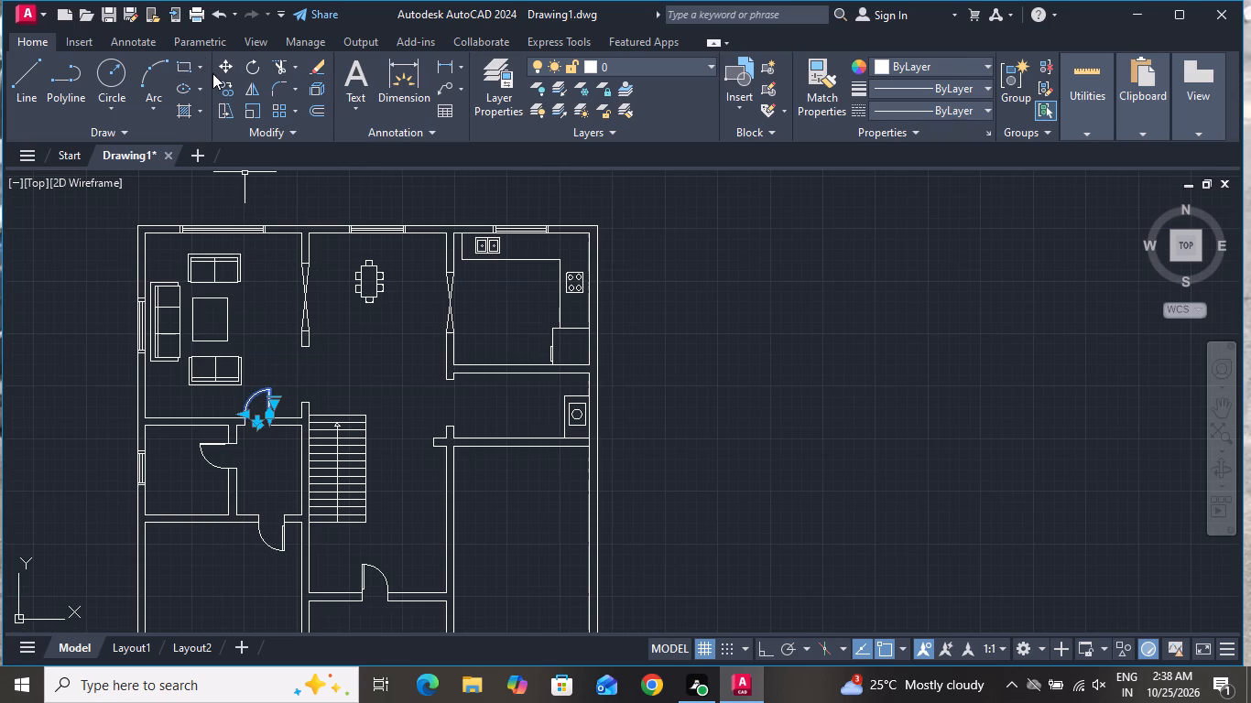
left_click(223, 82)
left_click(237, 398)
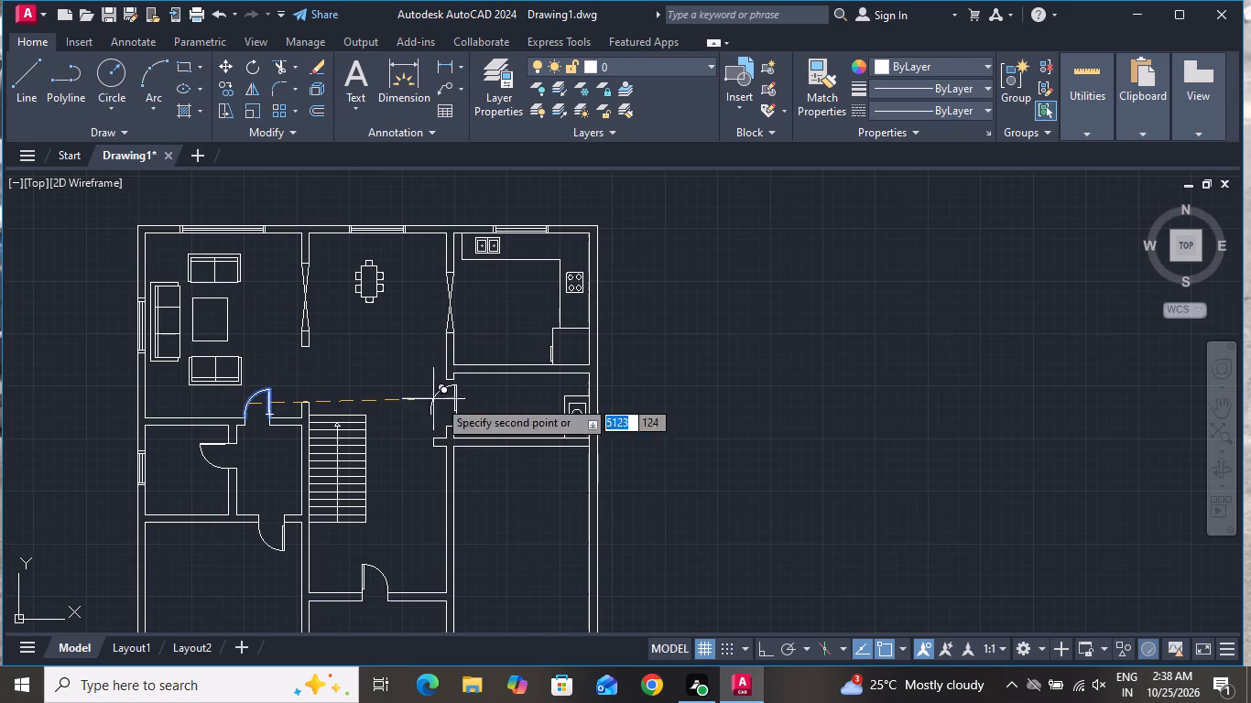
left_click(685, 374)
right_click(683, 373)
left_click(702, 398)
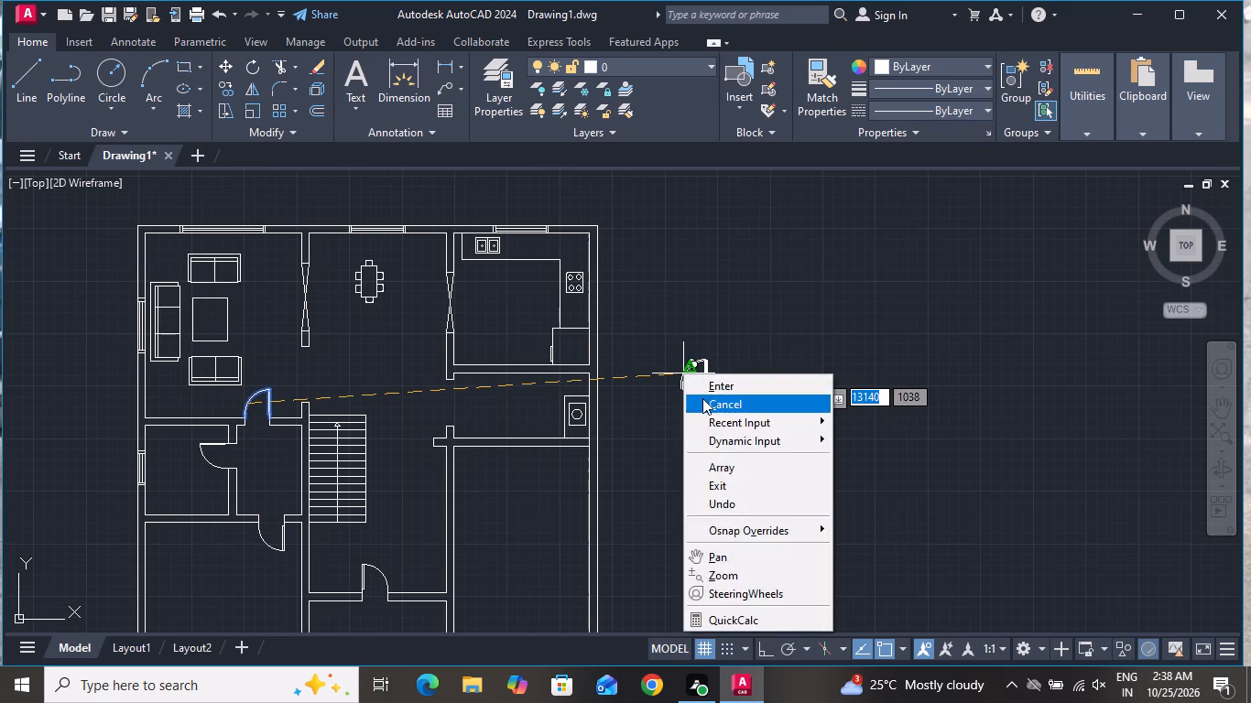
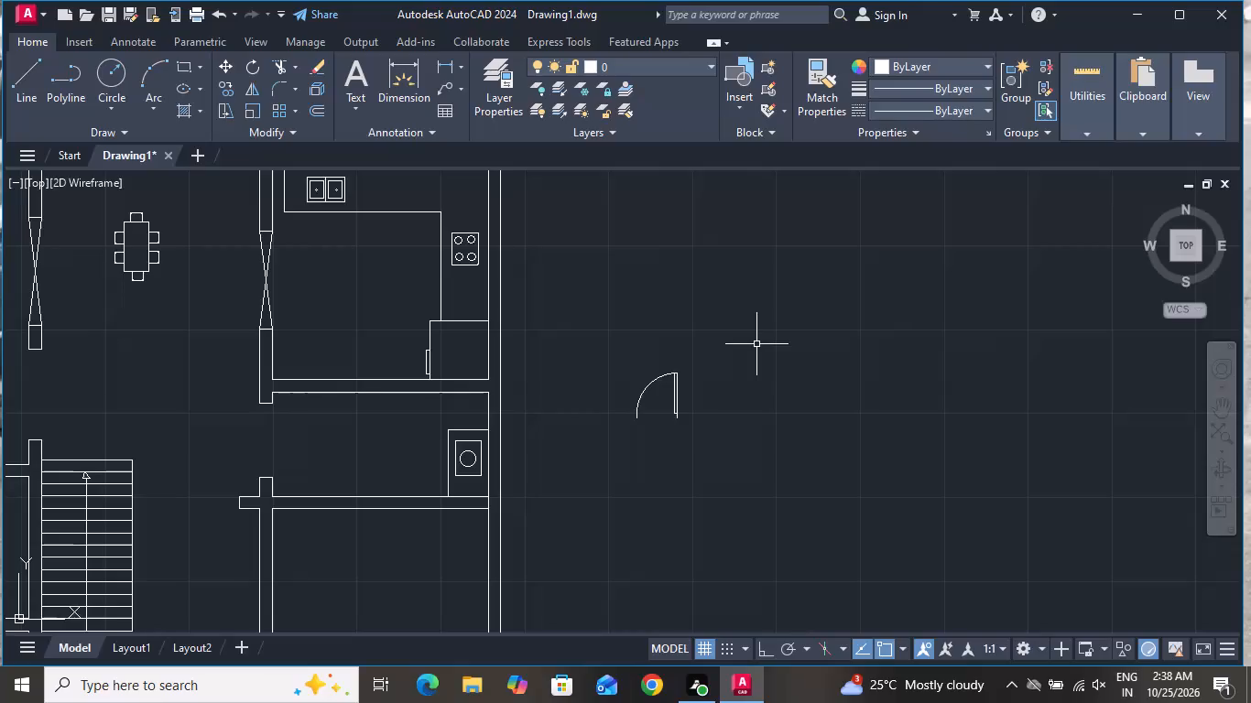
Rotate the copied swing door outside the building's right wall by 180 degrees.
left_click(704, 360)
left_click(604, 446)
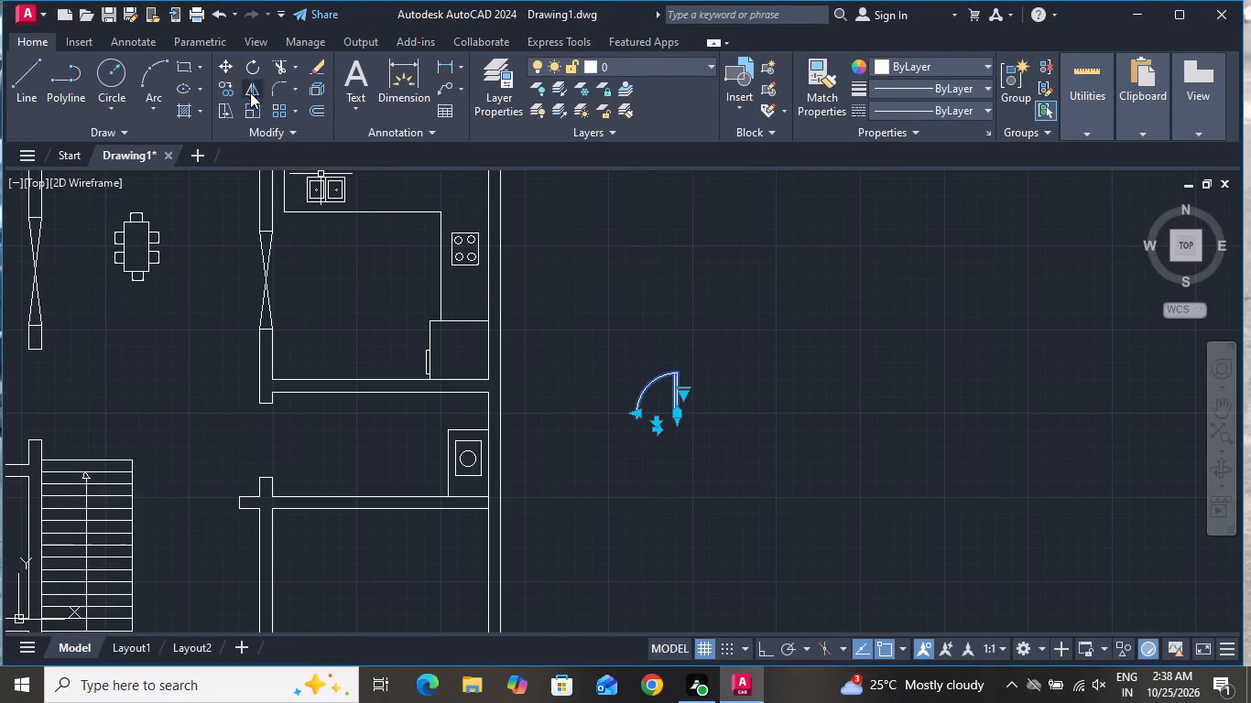
left_click(249, 59)
left_click(775, 652)
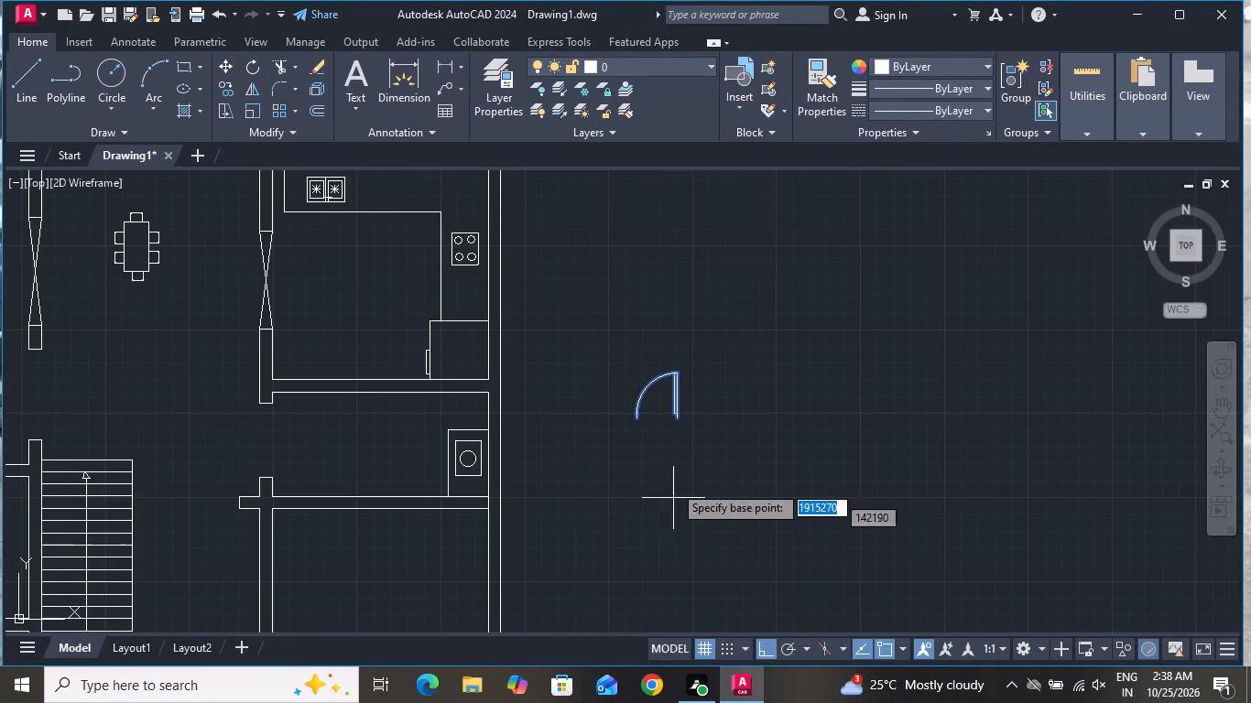
left_click(683, 397)
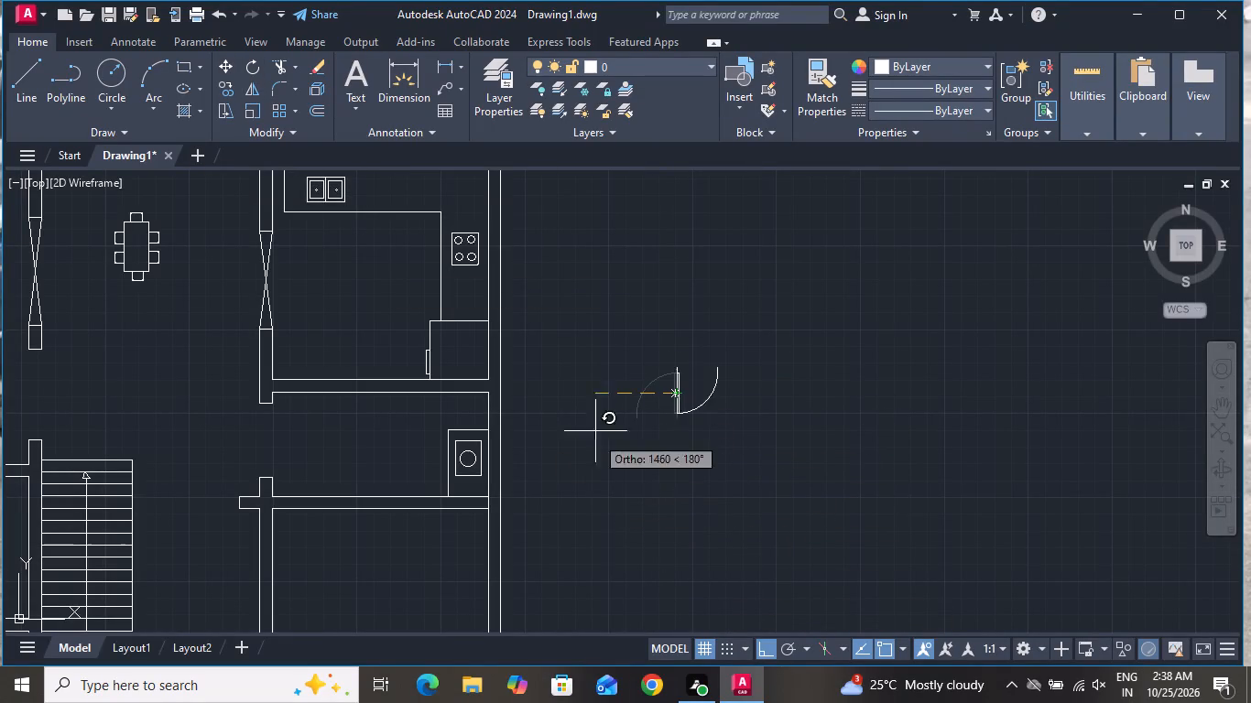
left_click(593, 329)
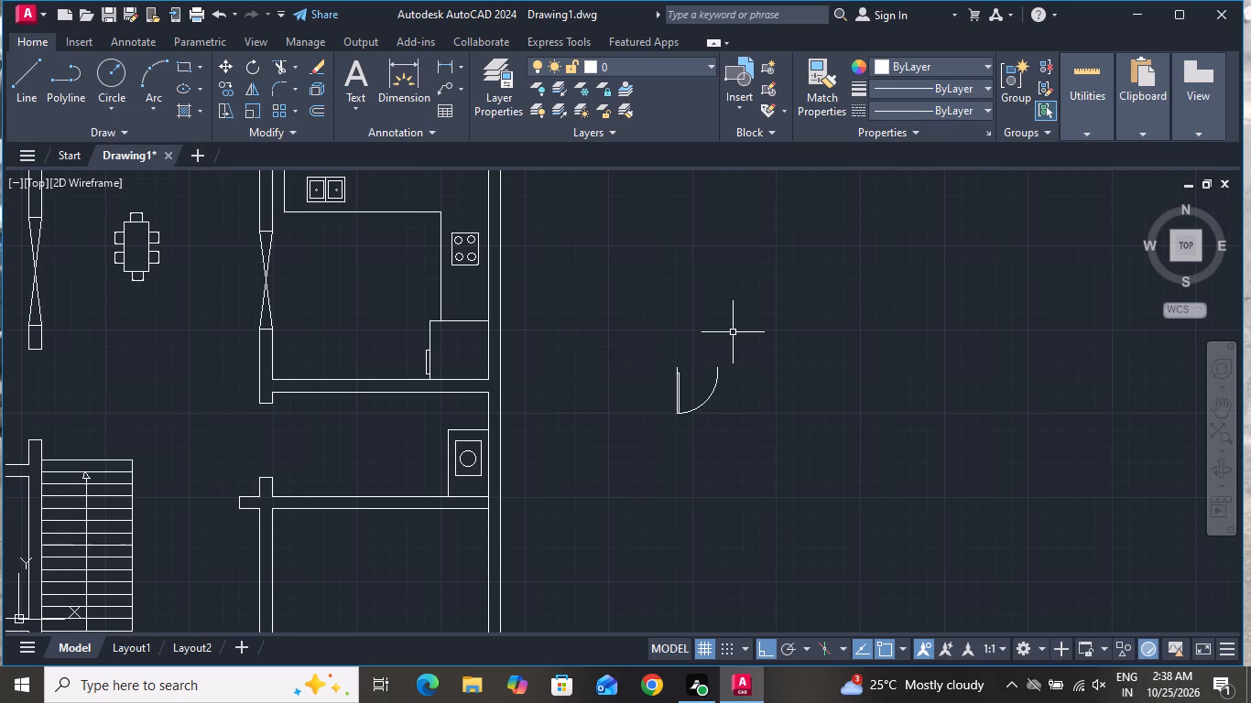
Move the rotated door onto the lower face of the kitchen's bottom wall, roughly a third along from its left end, swinging downward.
left_click(735, 334)
left_click(662, 433)
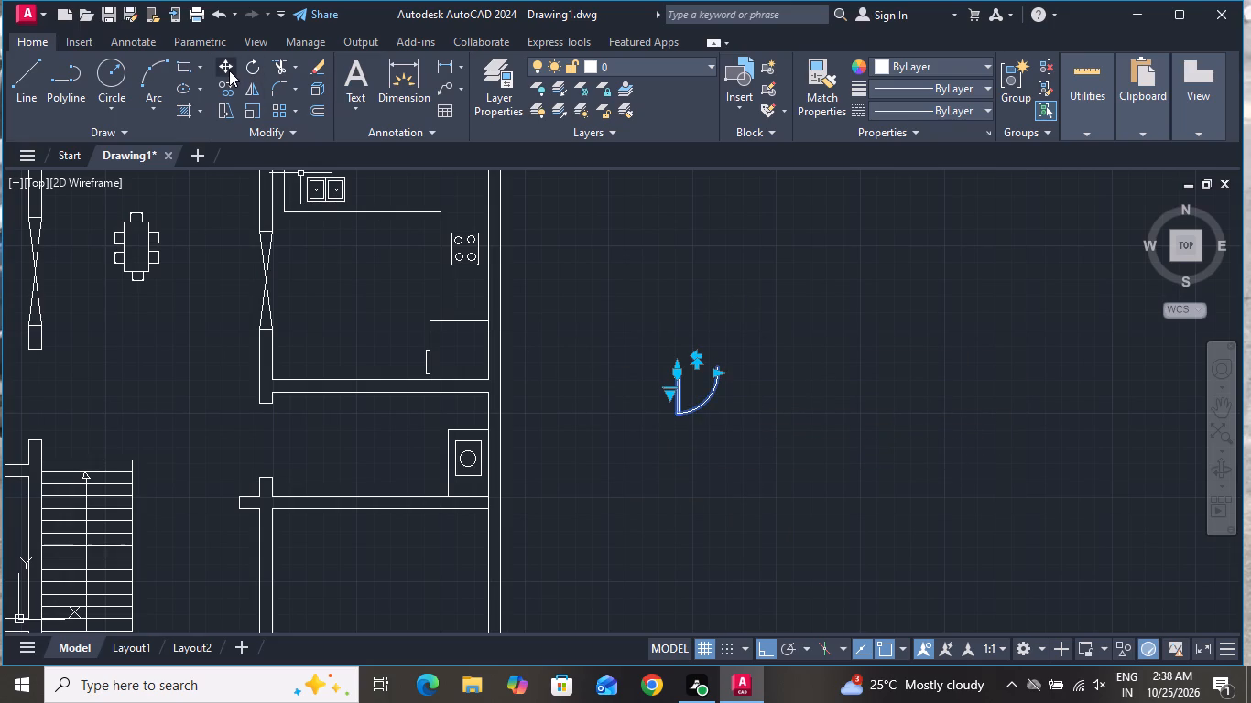
left_click(229, 70)
left_click(766, 647)
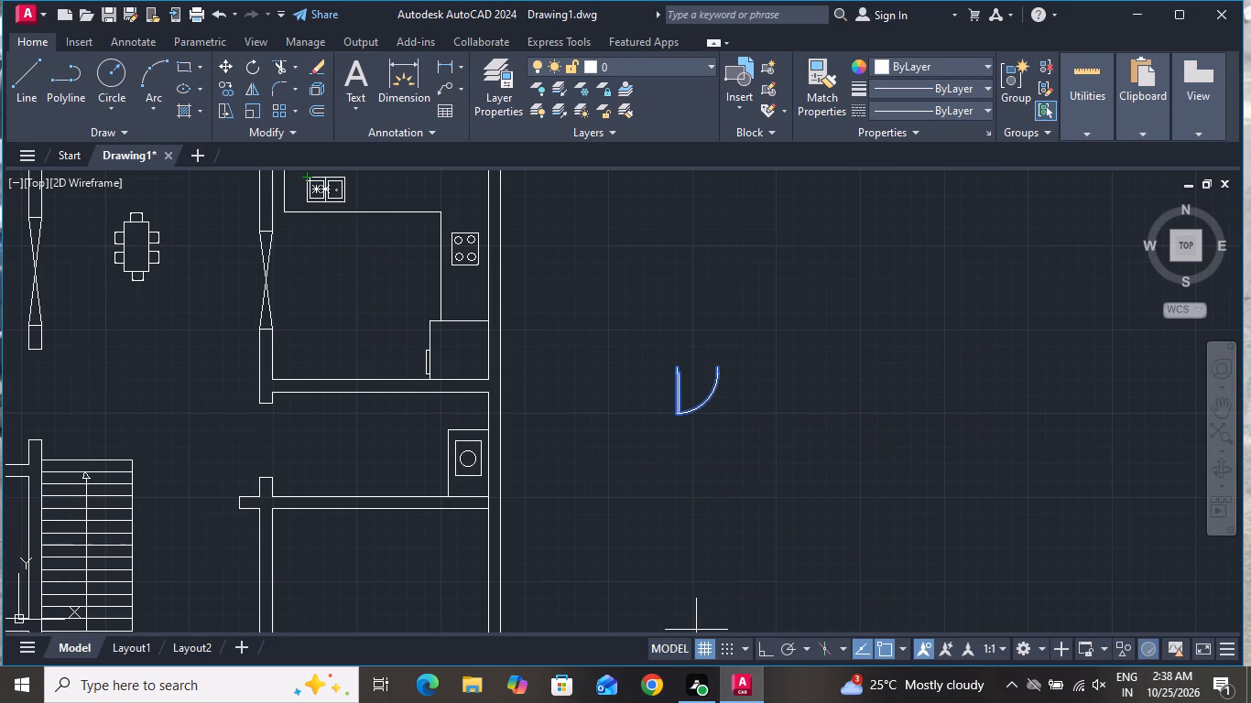
left_click(680, 367)
scroll(328, 403, "up", 1)
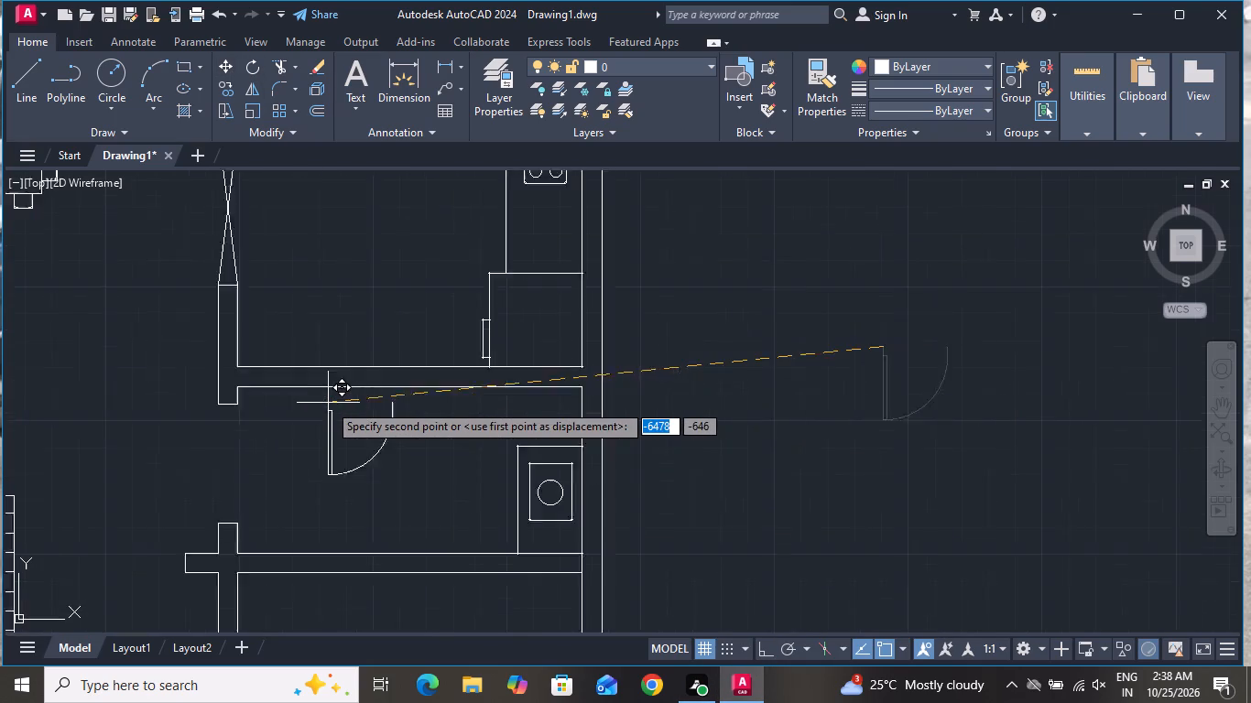
scroll(328, 403, "up", 1)
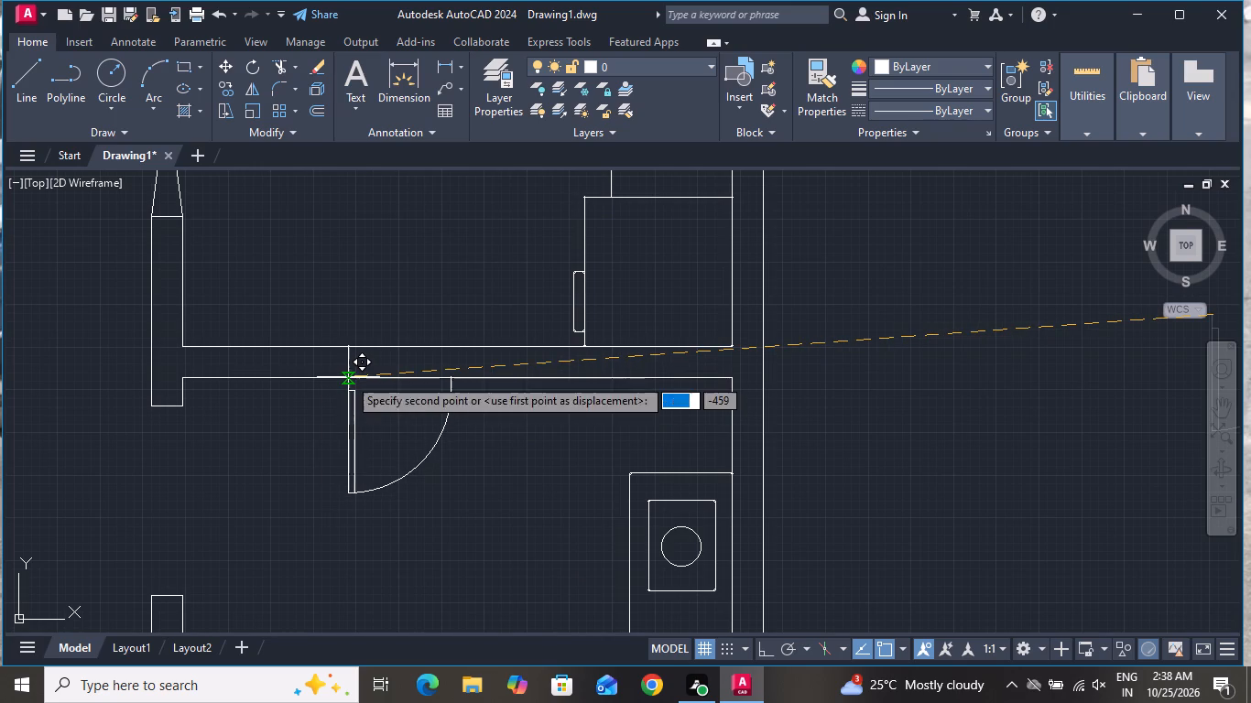
scroll(348, 378, "up", 3)
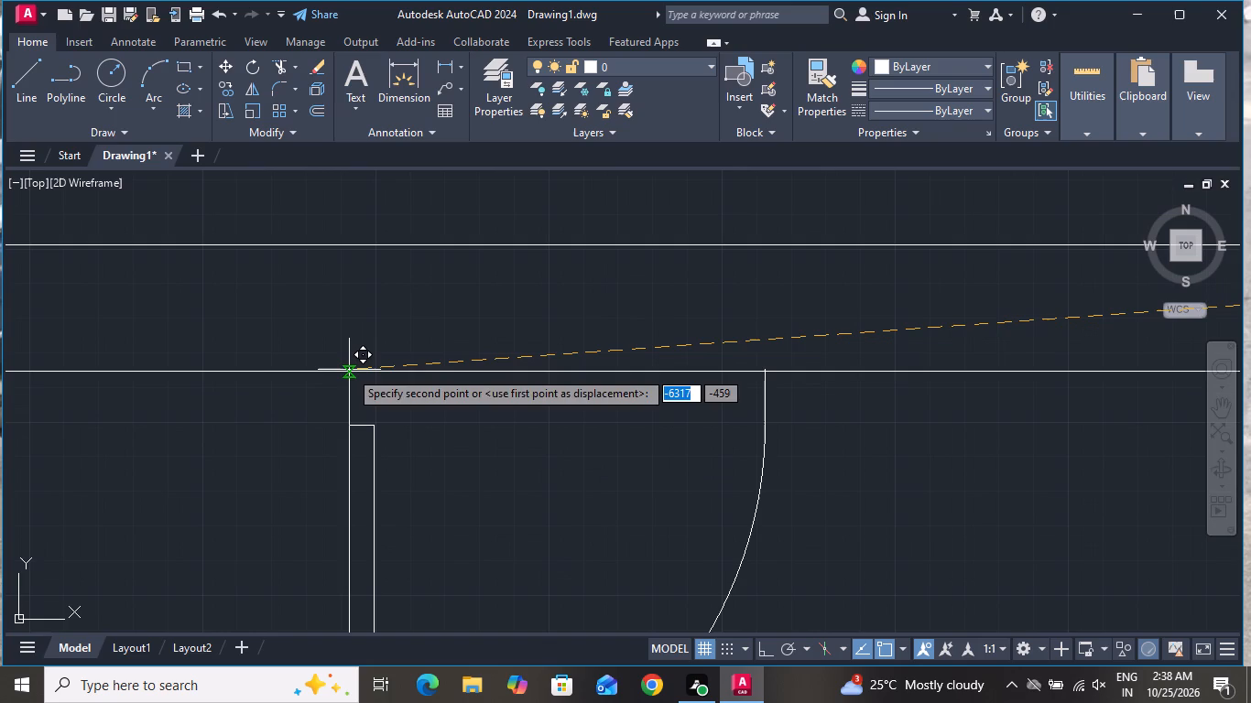
left_click(349, 373)
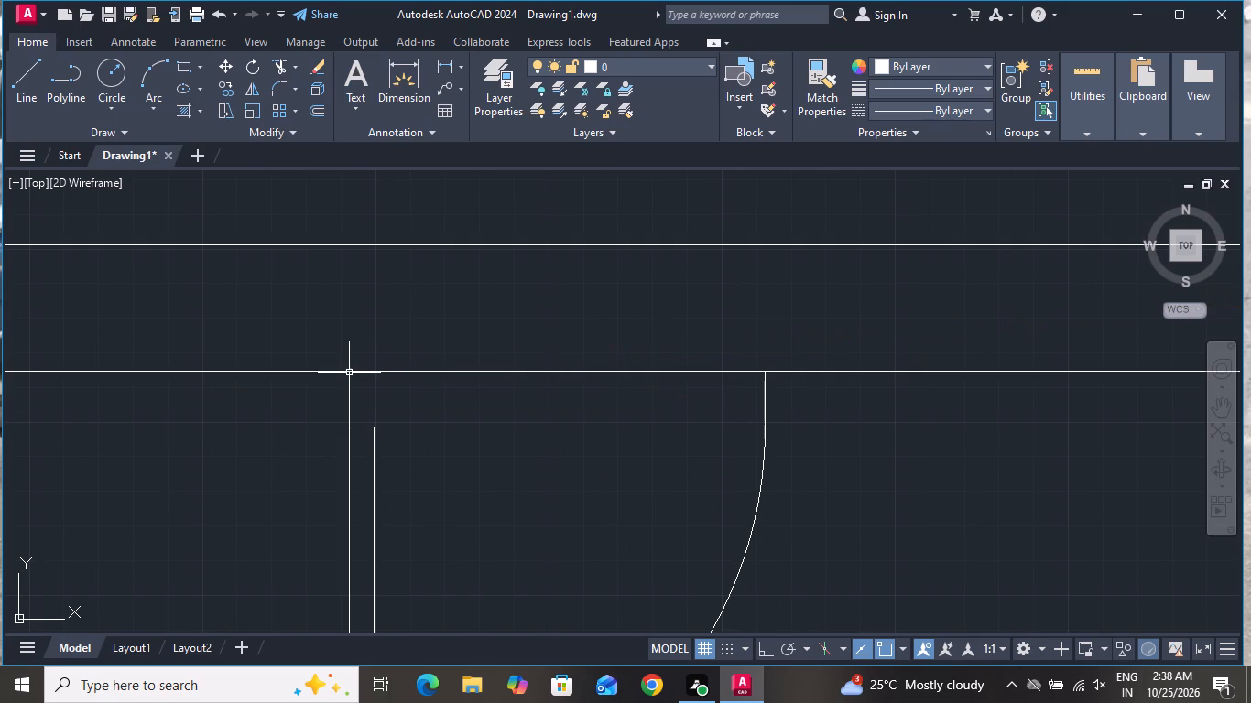
Draw two vertical jamb lines about 229 long across the kitchen's bottom wall, one at each end of the door.
scroll(349, 373, "down", 1)
left_click(28, 83)
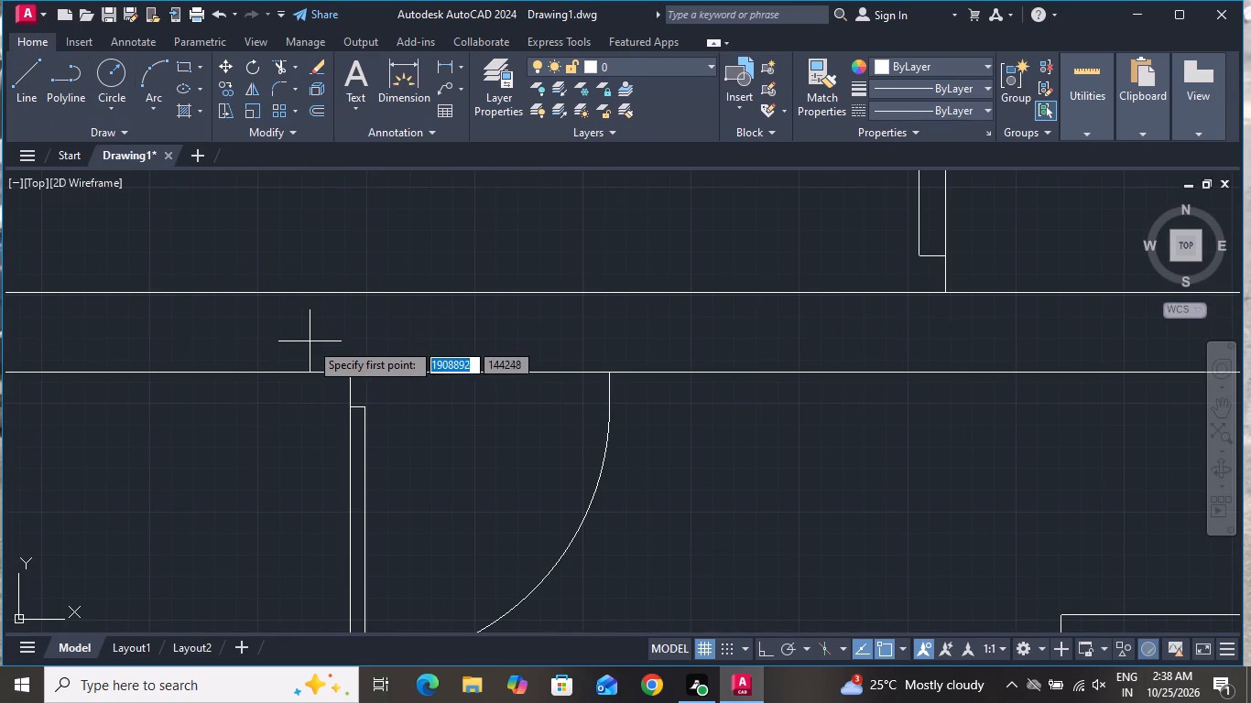
left_click(348, 374)
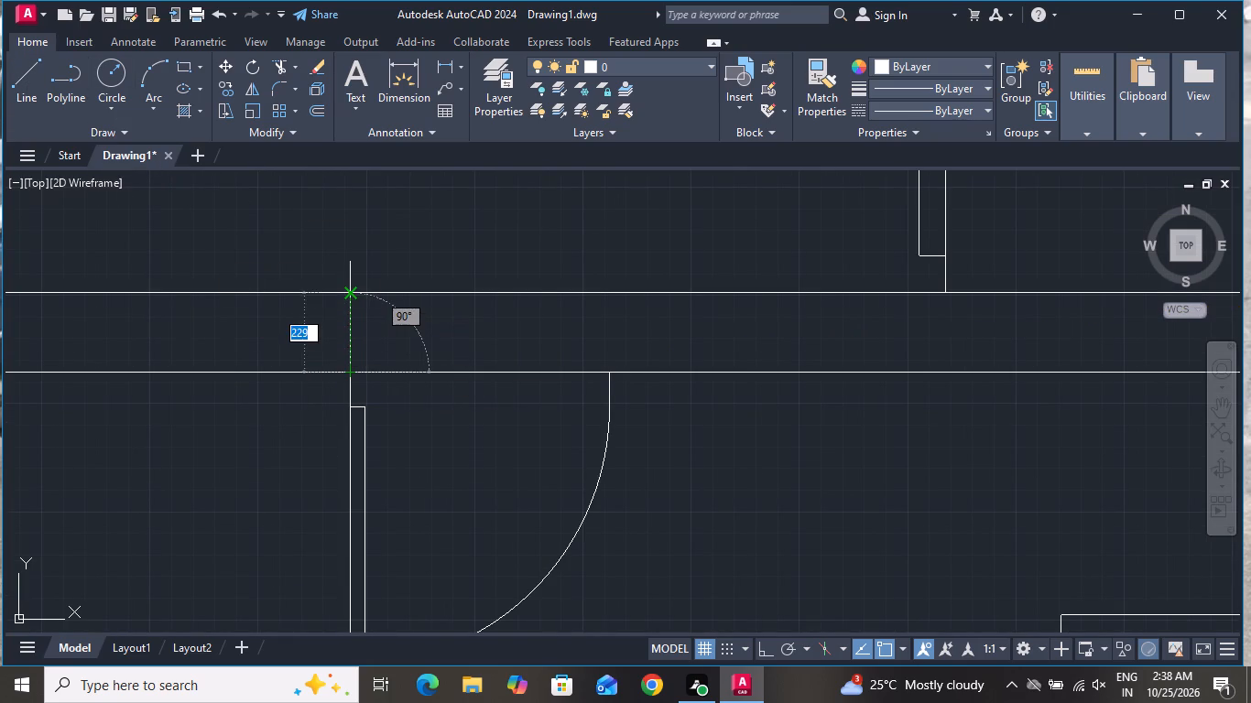
left_click(346, 288)
right_click(346, 288)
left_click(413, 314)
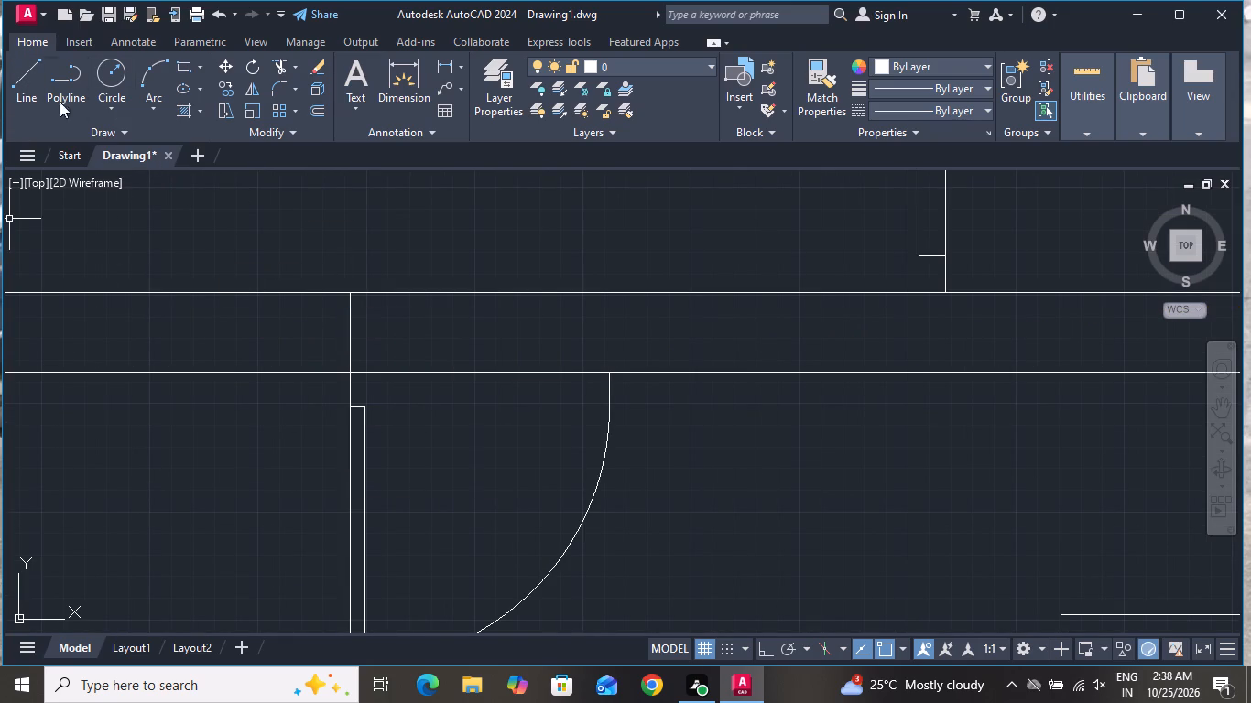
left_click(16, 70)
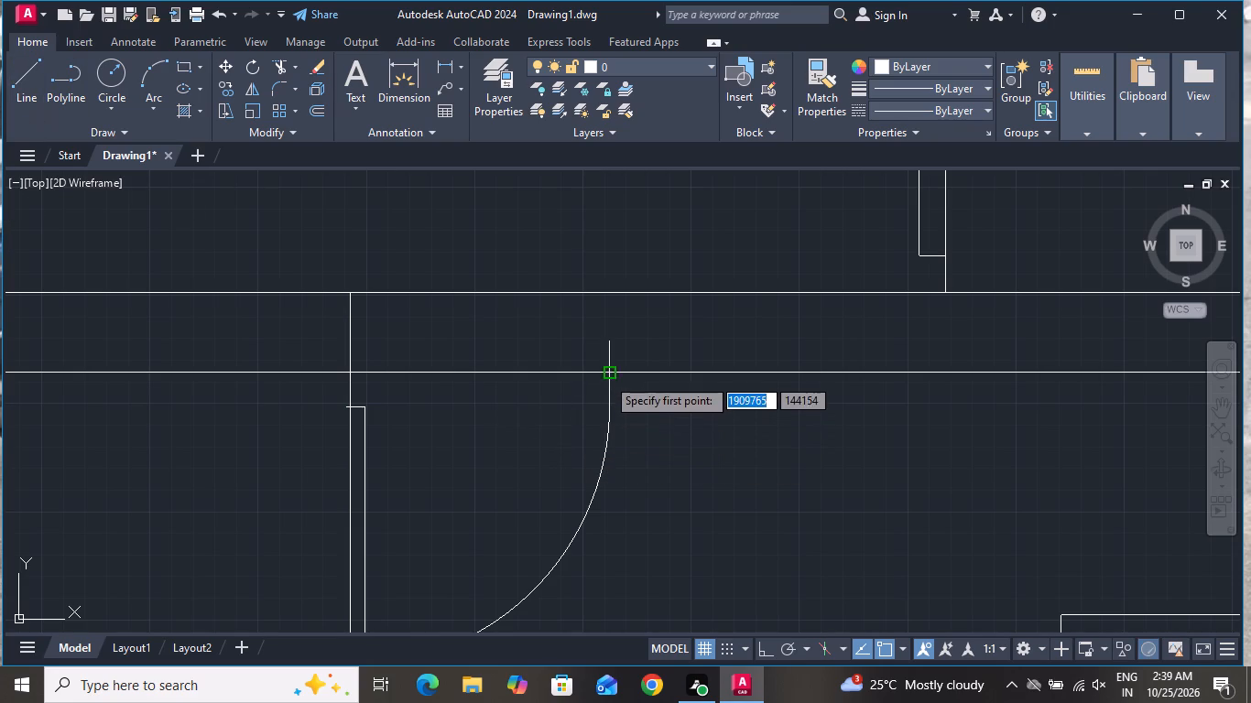
left_click(606, 368)
left_click(614, 292)
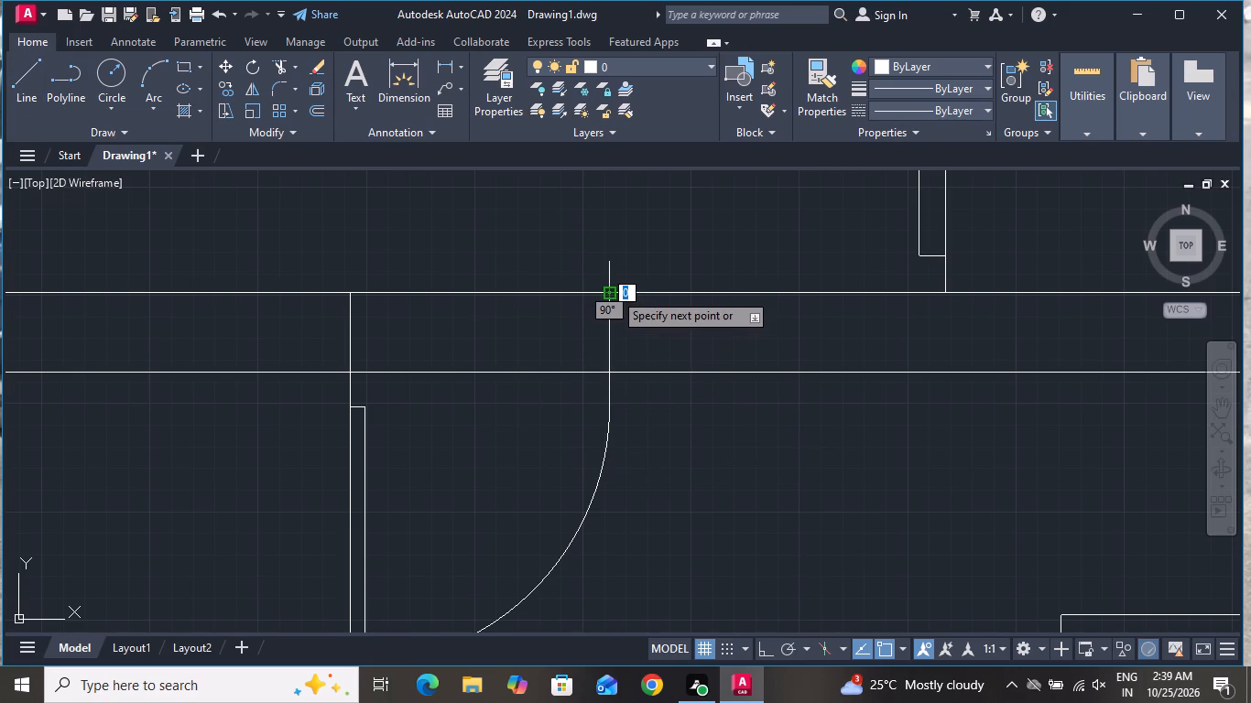
right_click(614, 293)
left_click(635, 319)
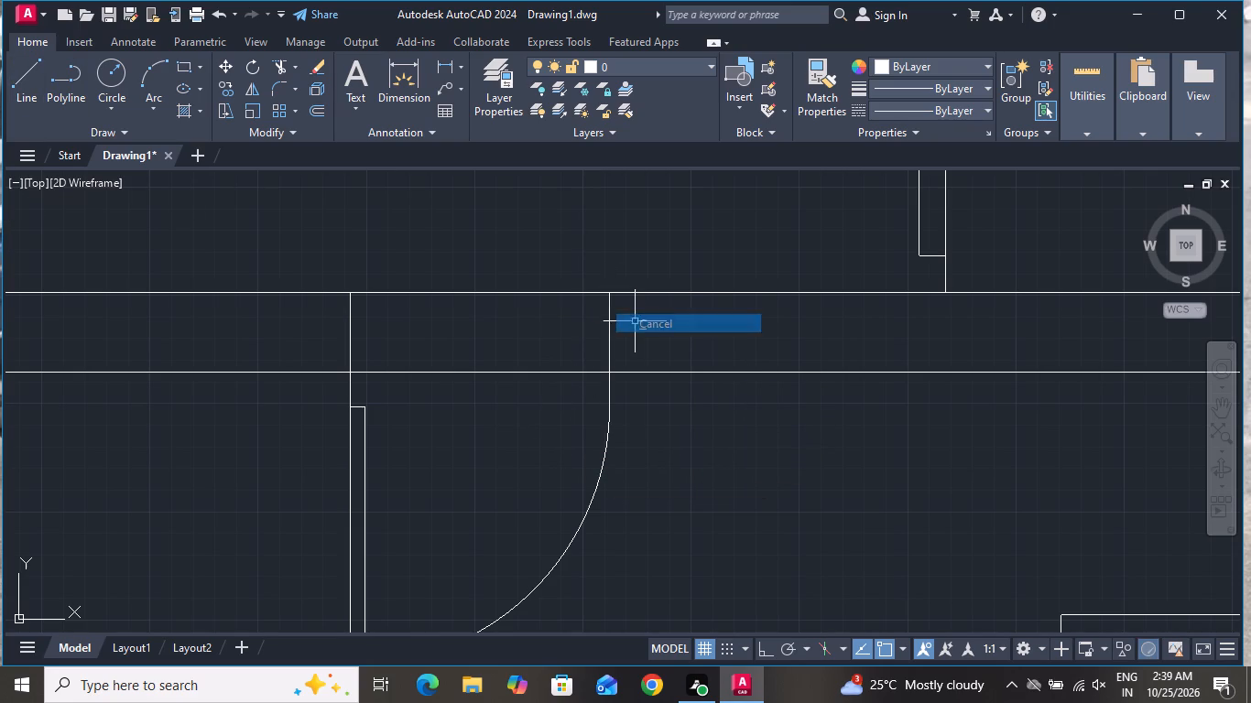
Trim both lines of the kitchen's bottom wall between the two jamb lines to open the doorway.
left_click(274, 66)
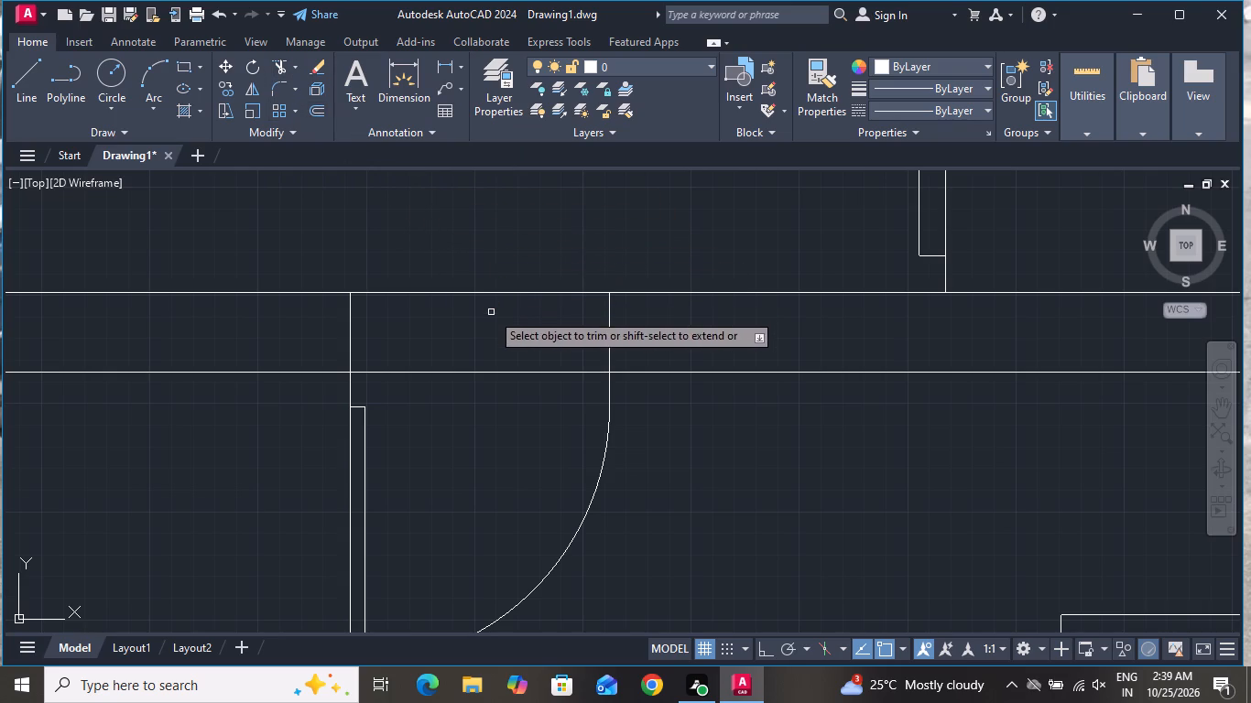
left_click(498, 420)
left_click(506, 255)
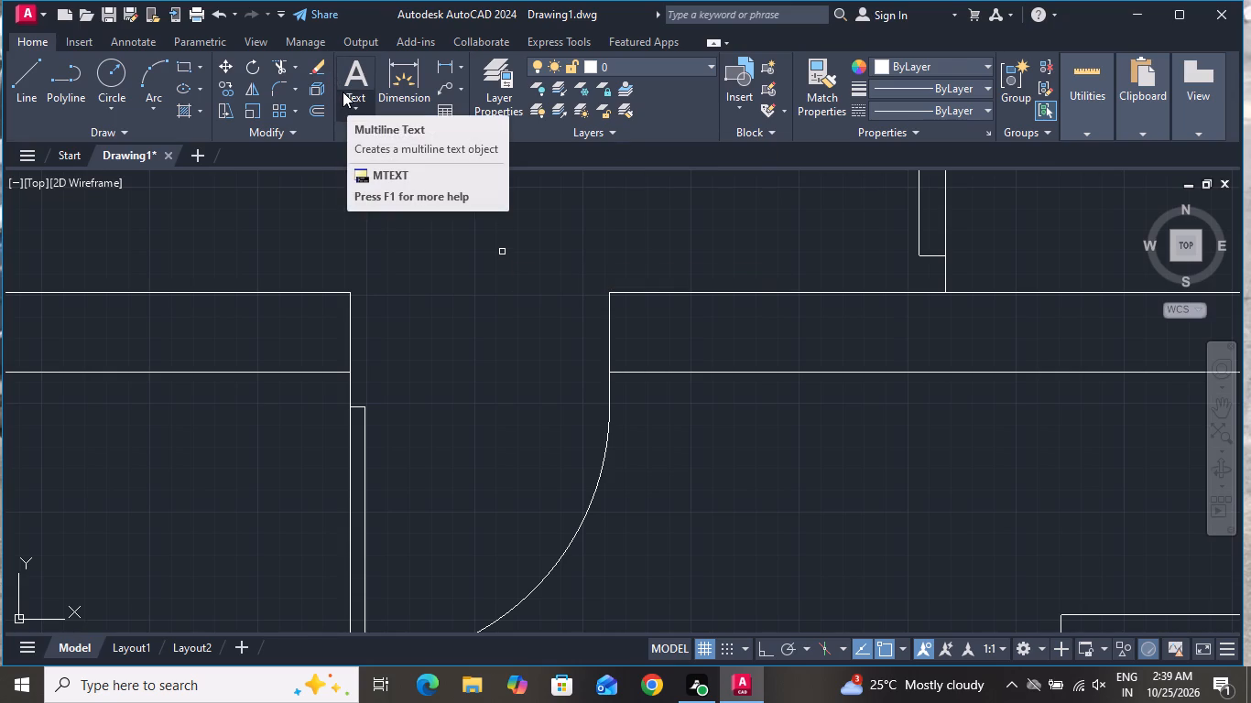
scroll(353, 94, "down", 3)
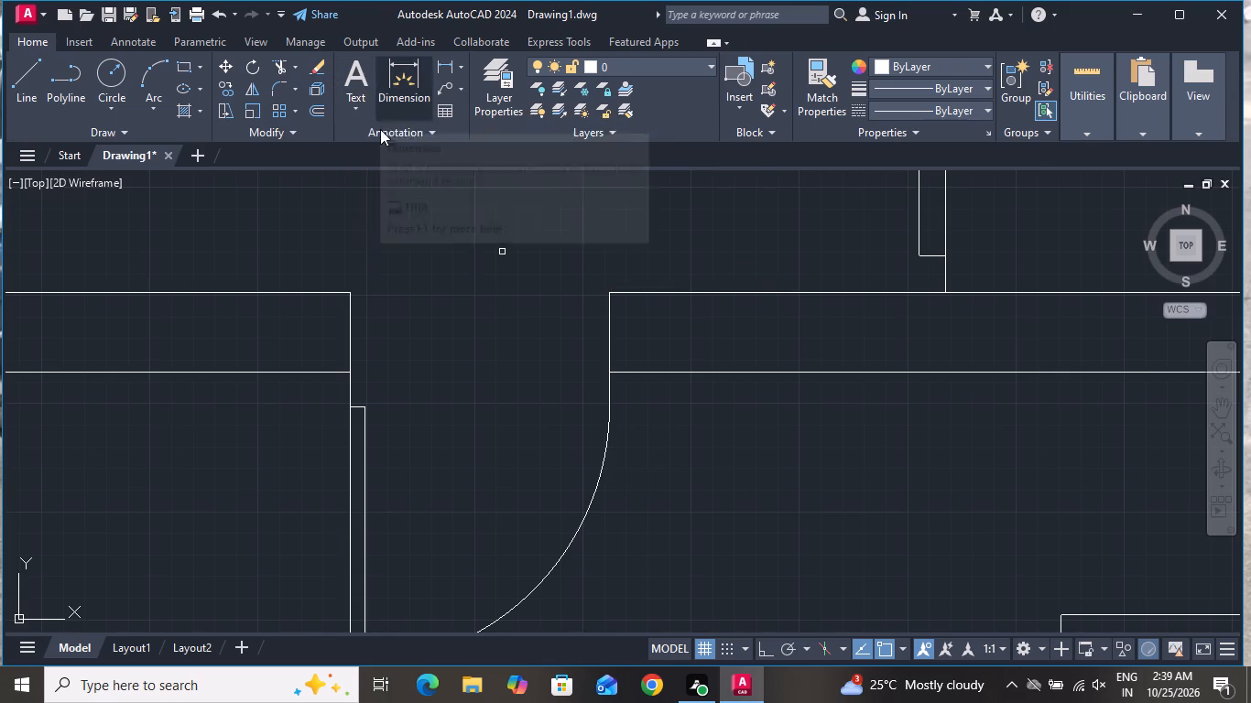
scroll(494, 328, "down", 3)
right_click(593, 432)
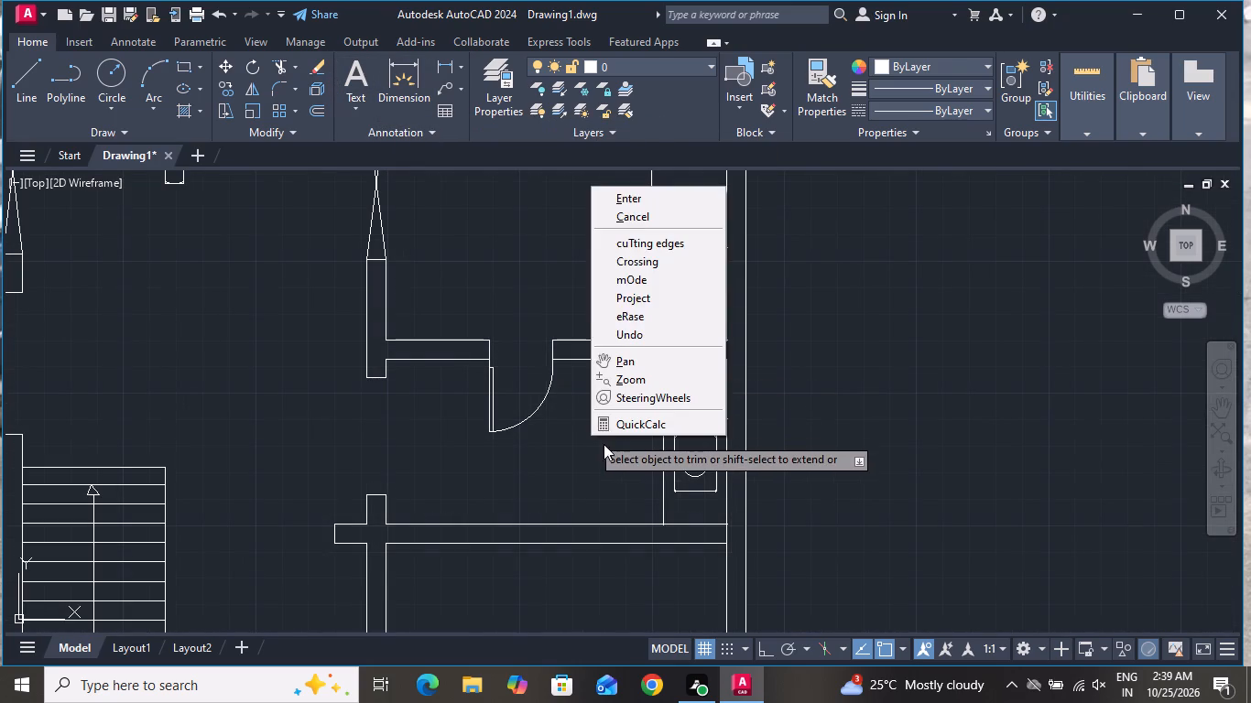
left_click(658, 221)
Copy the swing door in the living room's bottom wall onto the upper face of the wall below the utility space, near its left end.
scroll(588, 351, "down", 2)
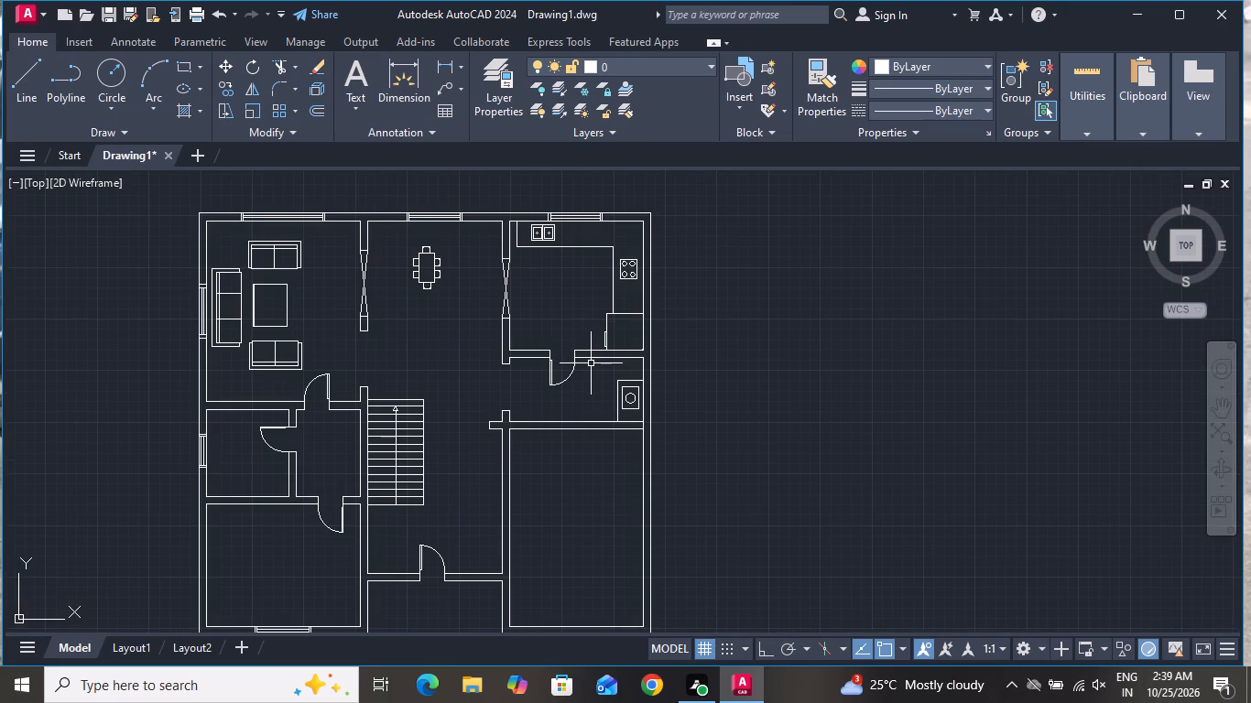
scroll(560, 414, "up", 3)
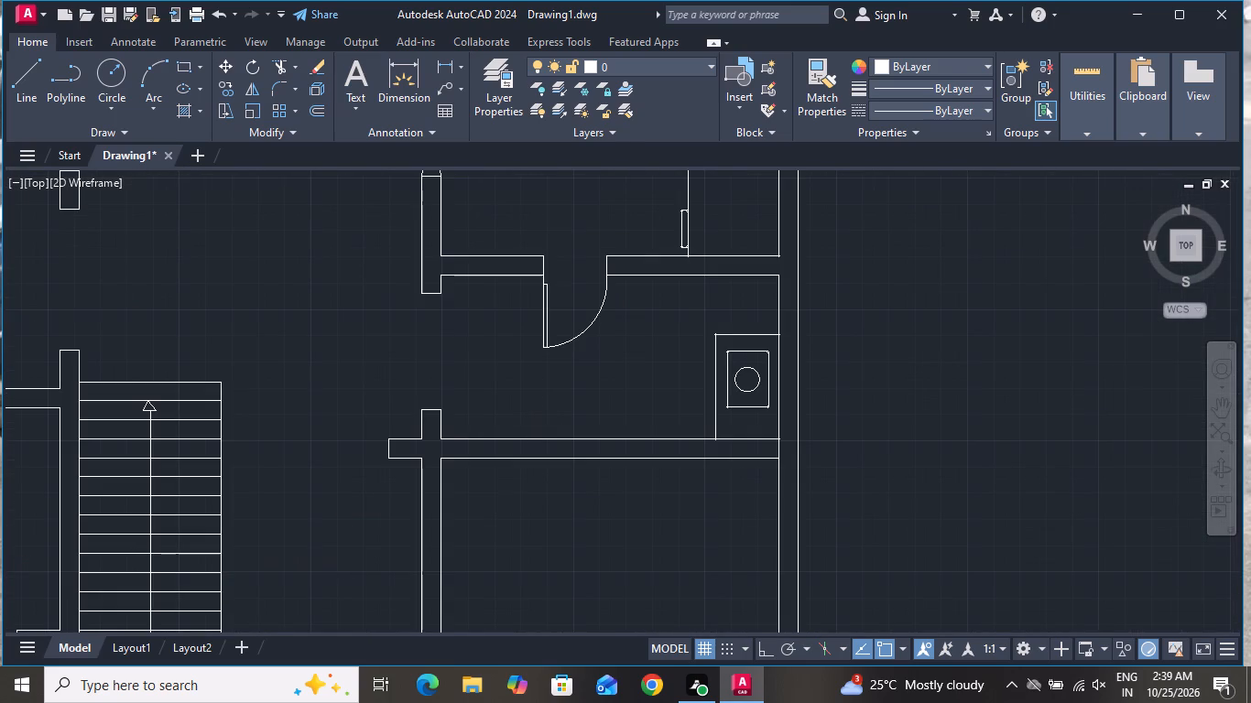
scroll(538, 411, "down", 2)
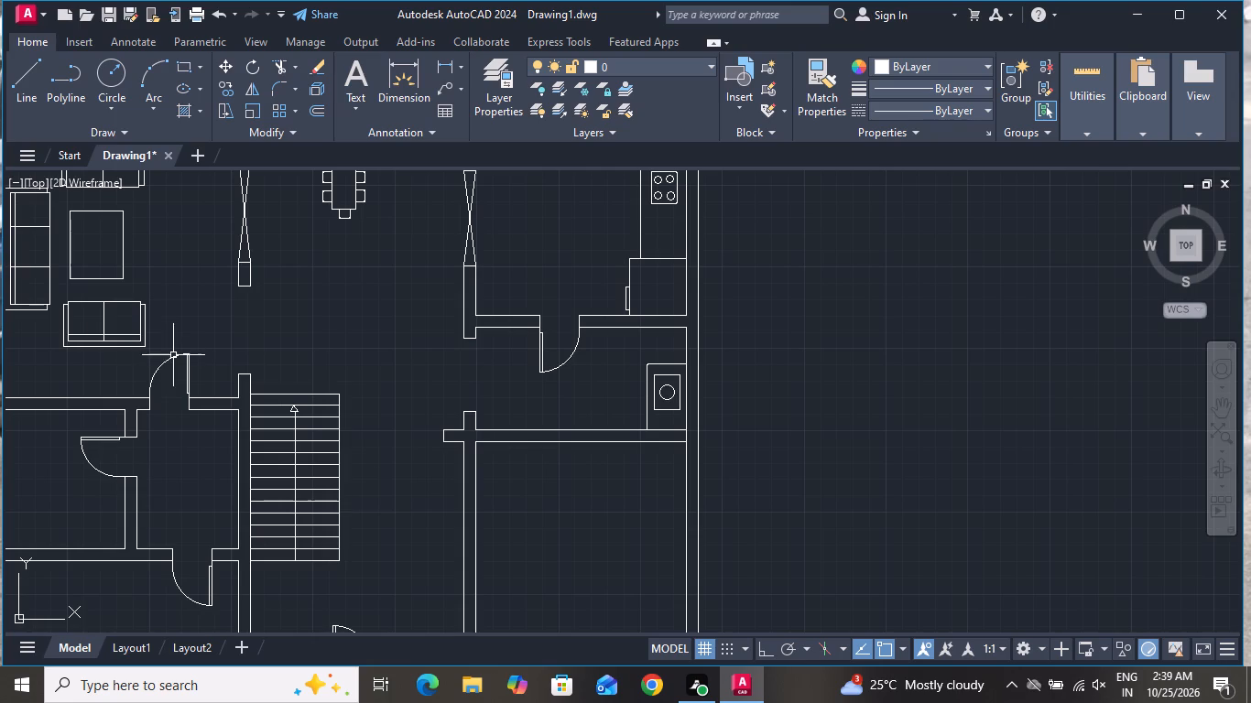
left_click(191, 364)
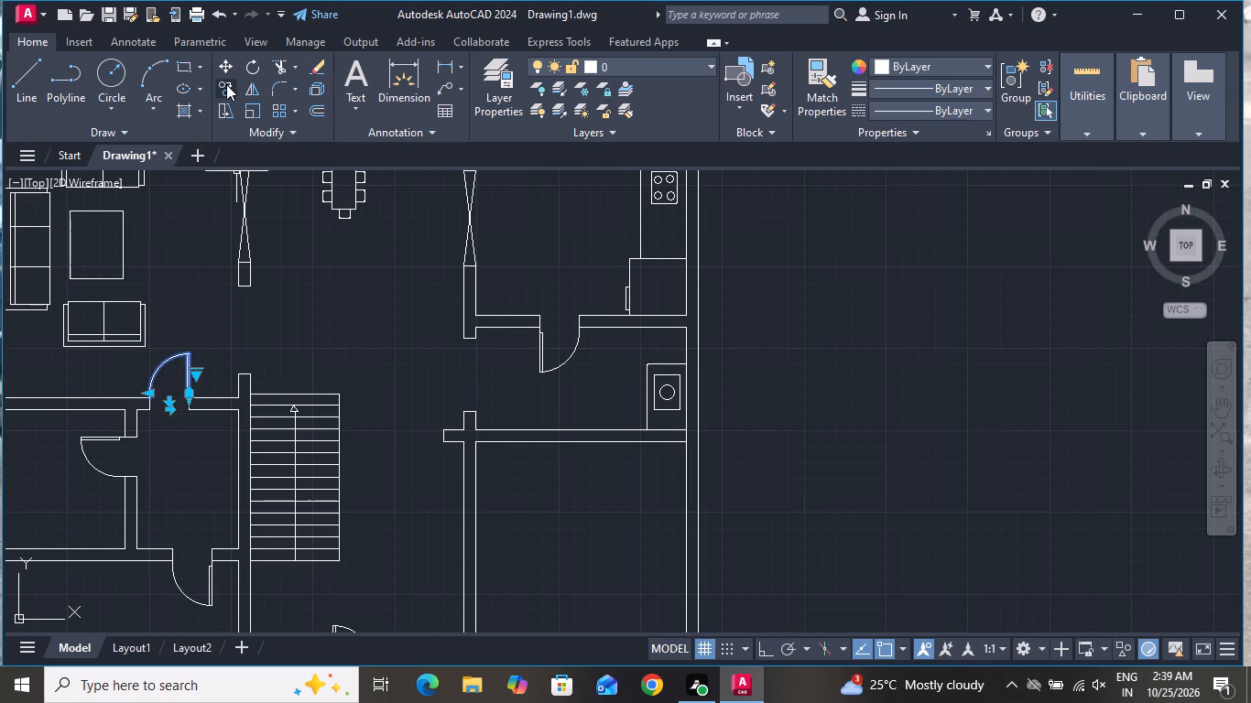
left_click(226, 84)
scroll(175, 398, "up", 1)
left_click(199, 399)
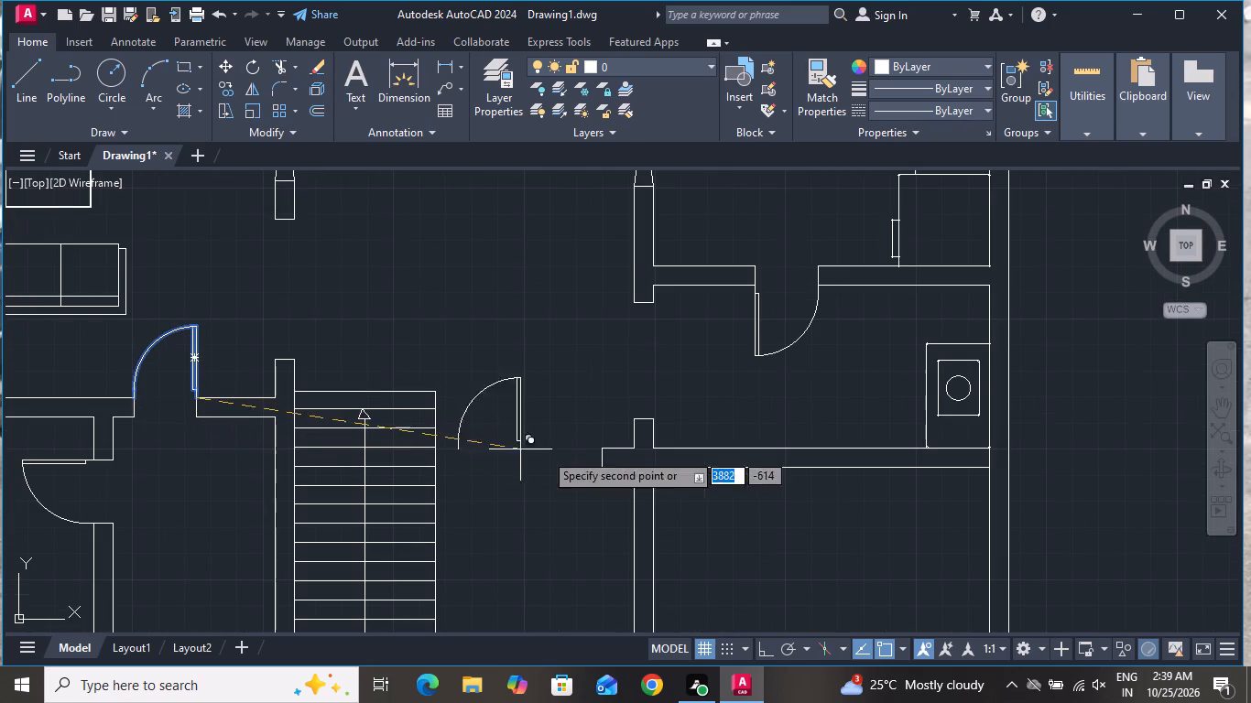
left_click(734, 446)
right_click(615, 498)
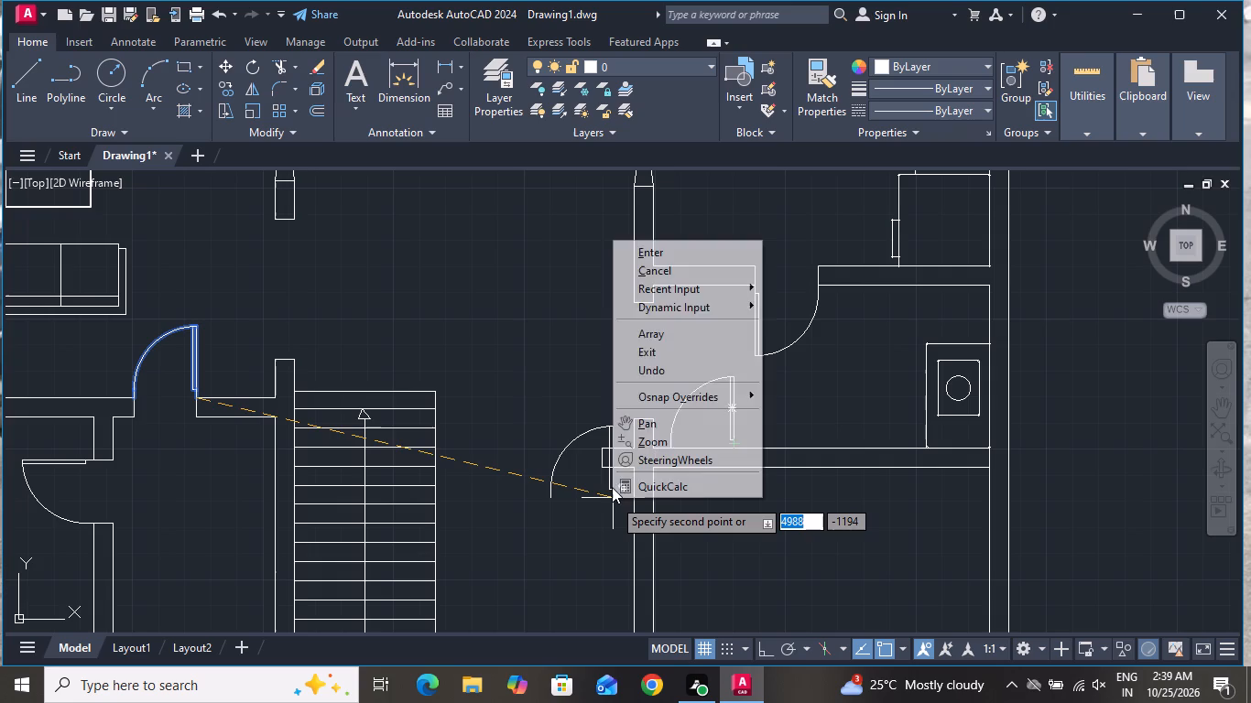
left_click(618, 260)
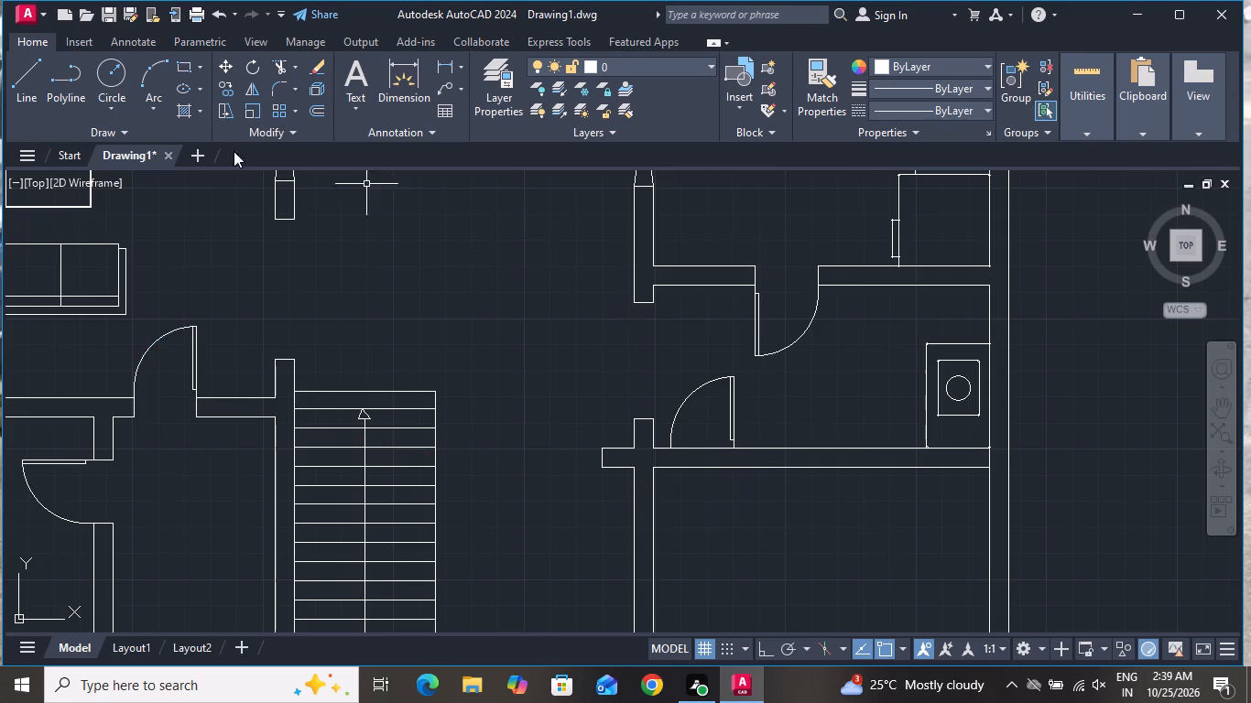
Draw two vertical jamb lines about 229 long across the wall below the utility space, one at each end of the copied door.
left_click(15, 75)
scroll(734, 513, "up", 2)
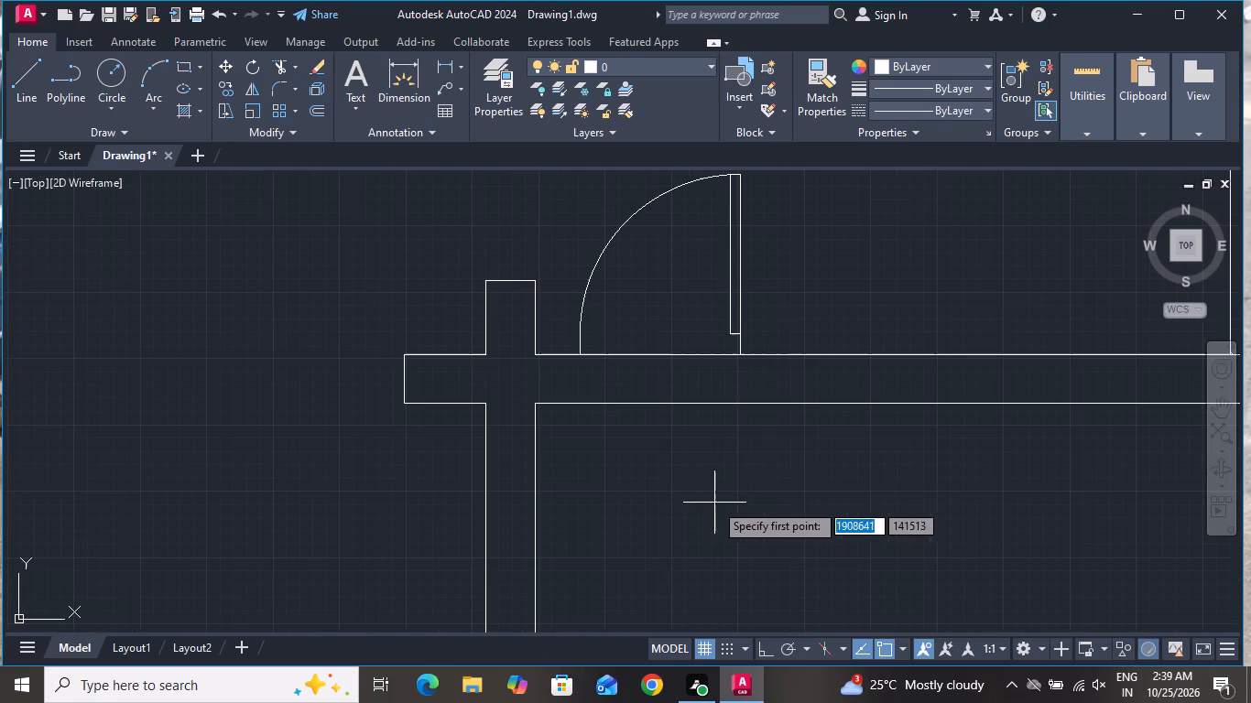
left_click(585, 353)
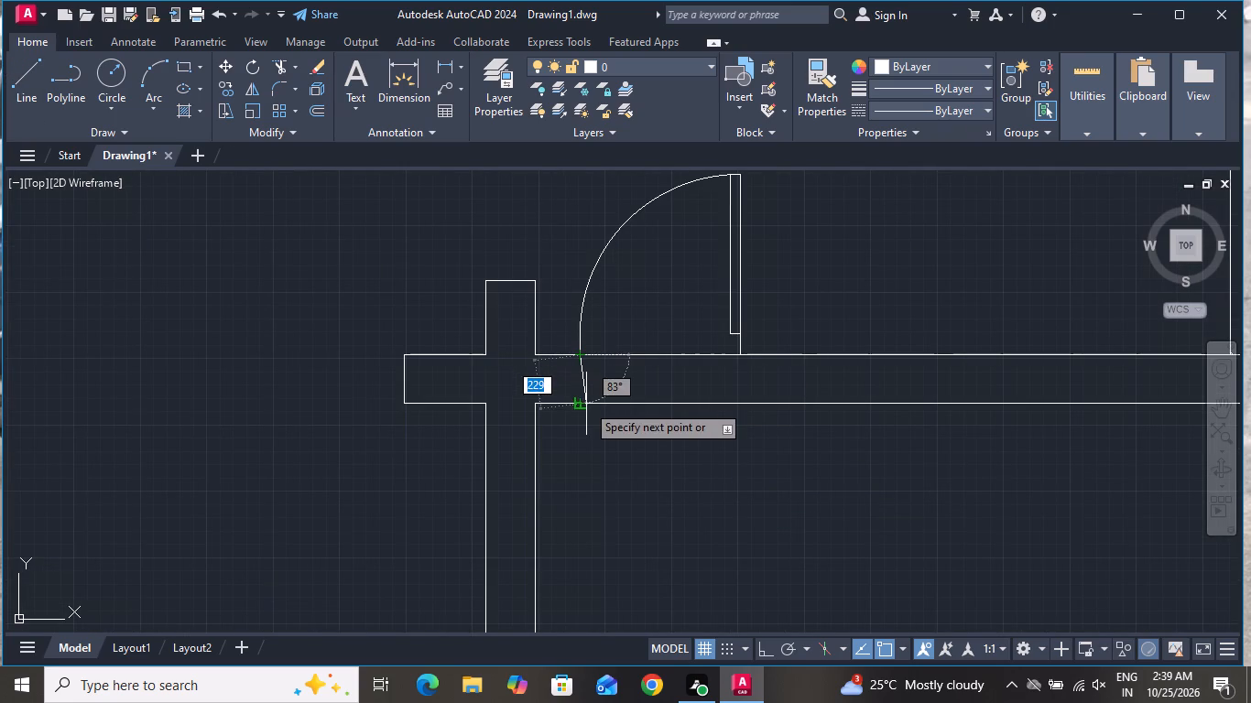
left_click(578, 395)
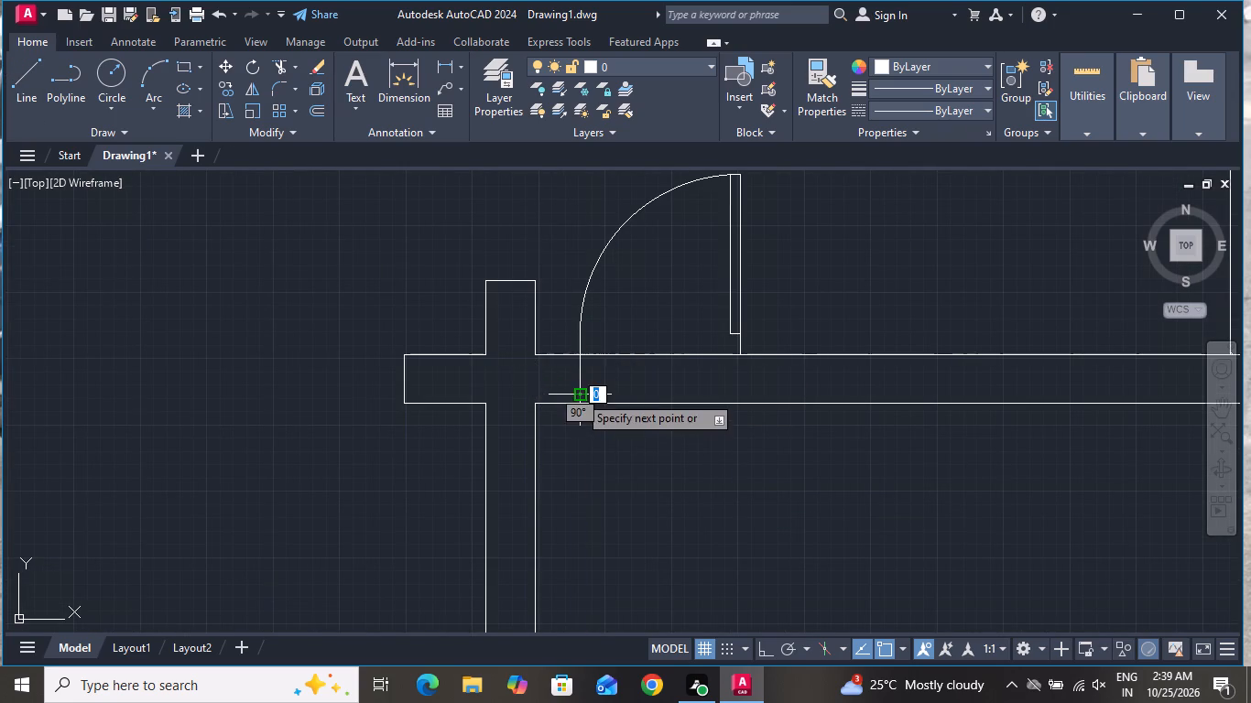
right_click(582, 455)
left_click(610, 483)
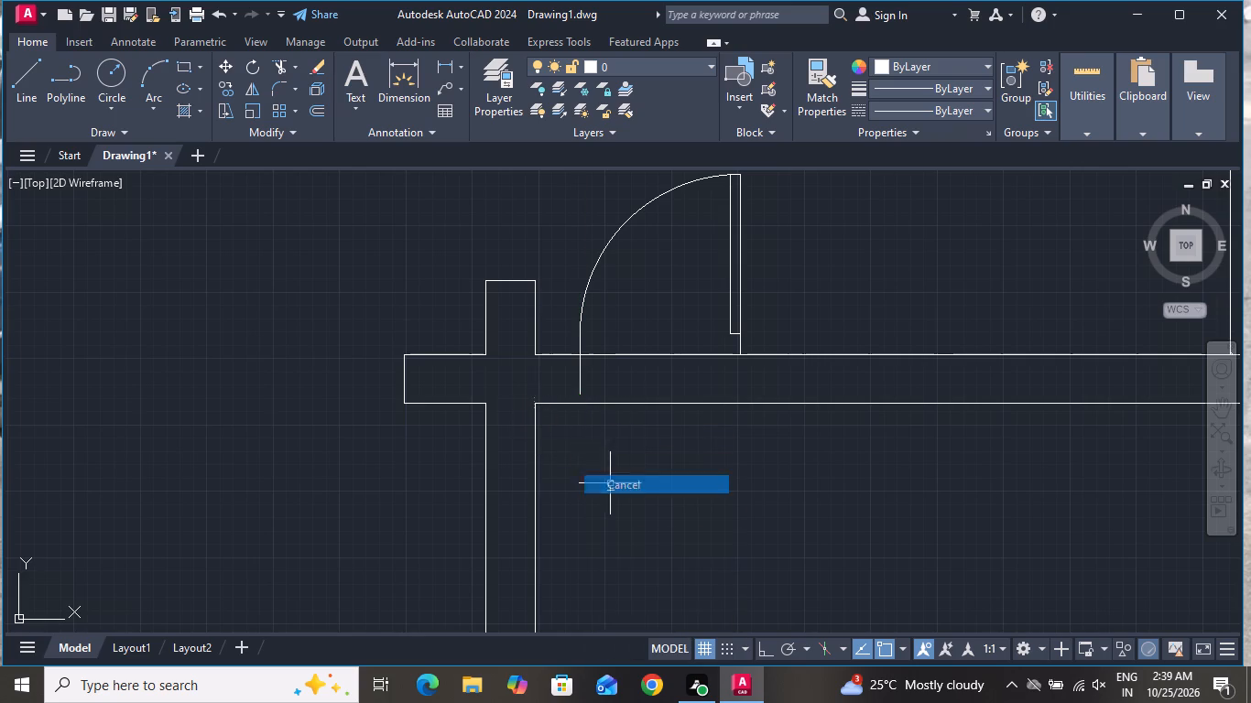
left_click(43, 79)
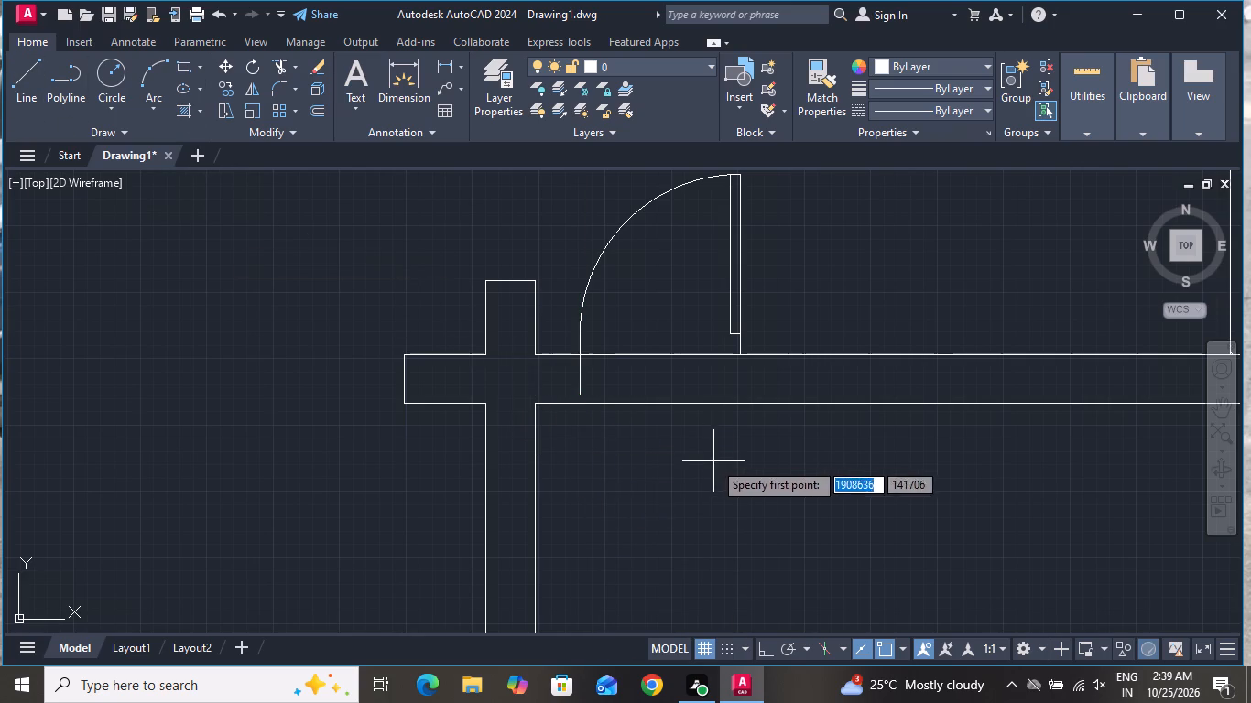
scroll(631, 421, "up", 3)
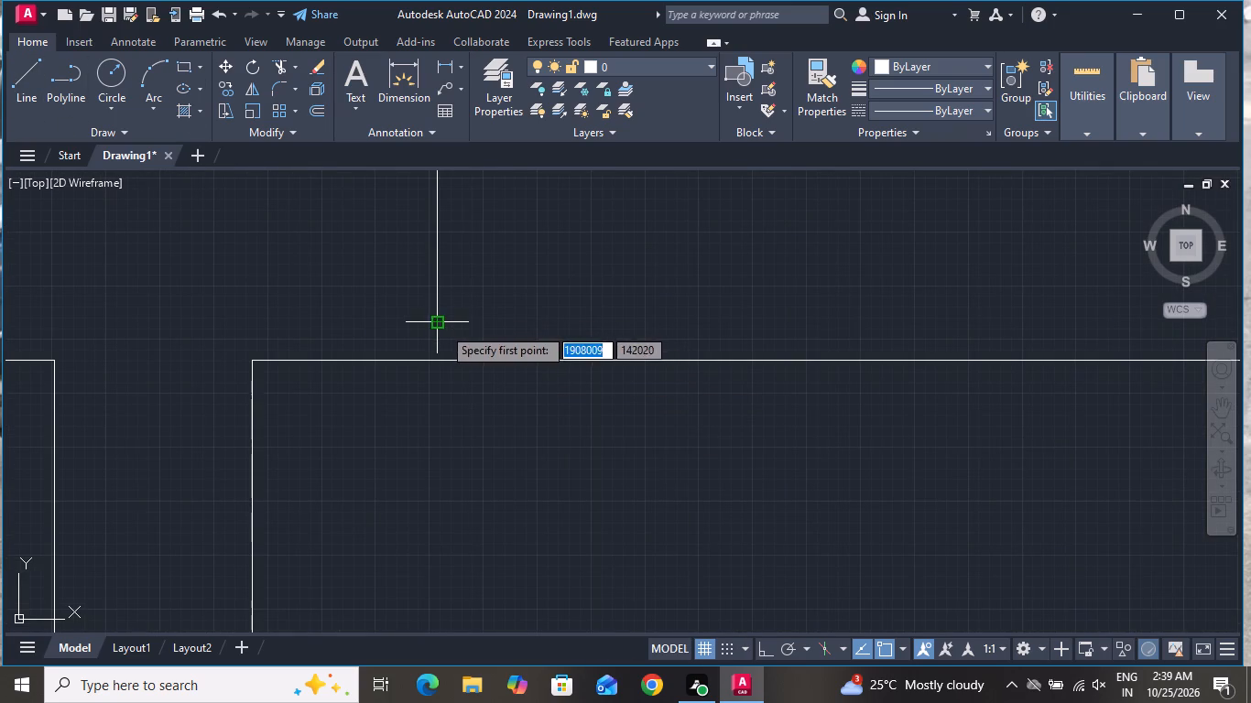
left_click(443, 327)
left_click(440, 355)
right_click(441, 354)
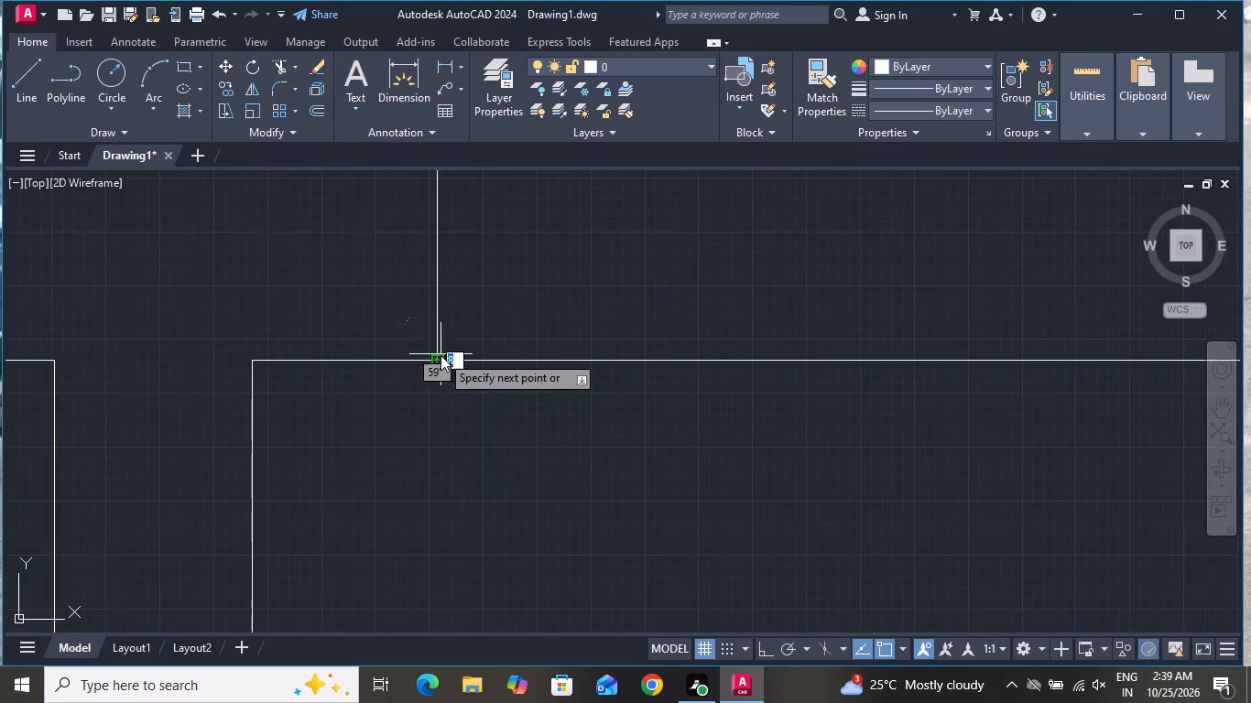
left_click(465, 382)
left_click(23, 75)
scroll(229, 359, "down", 1)
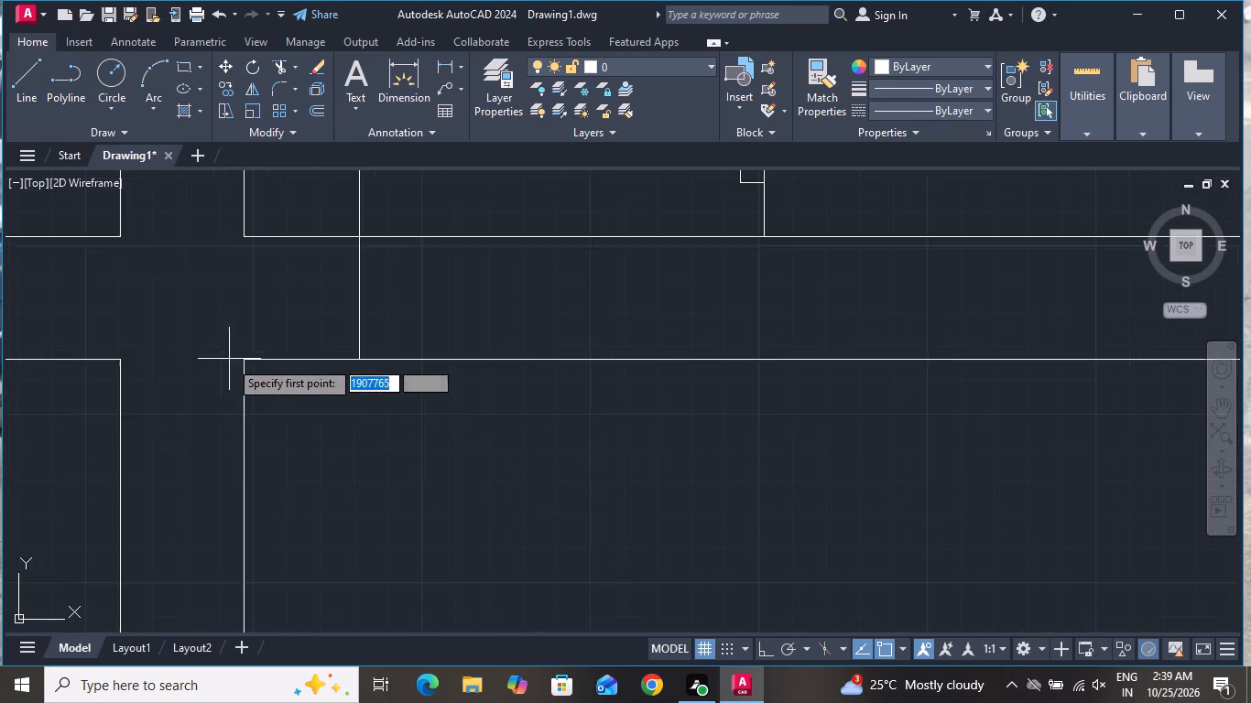
scroll(232, 368, "down", 2)
left_click(449, 328)
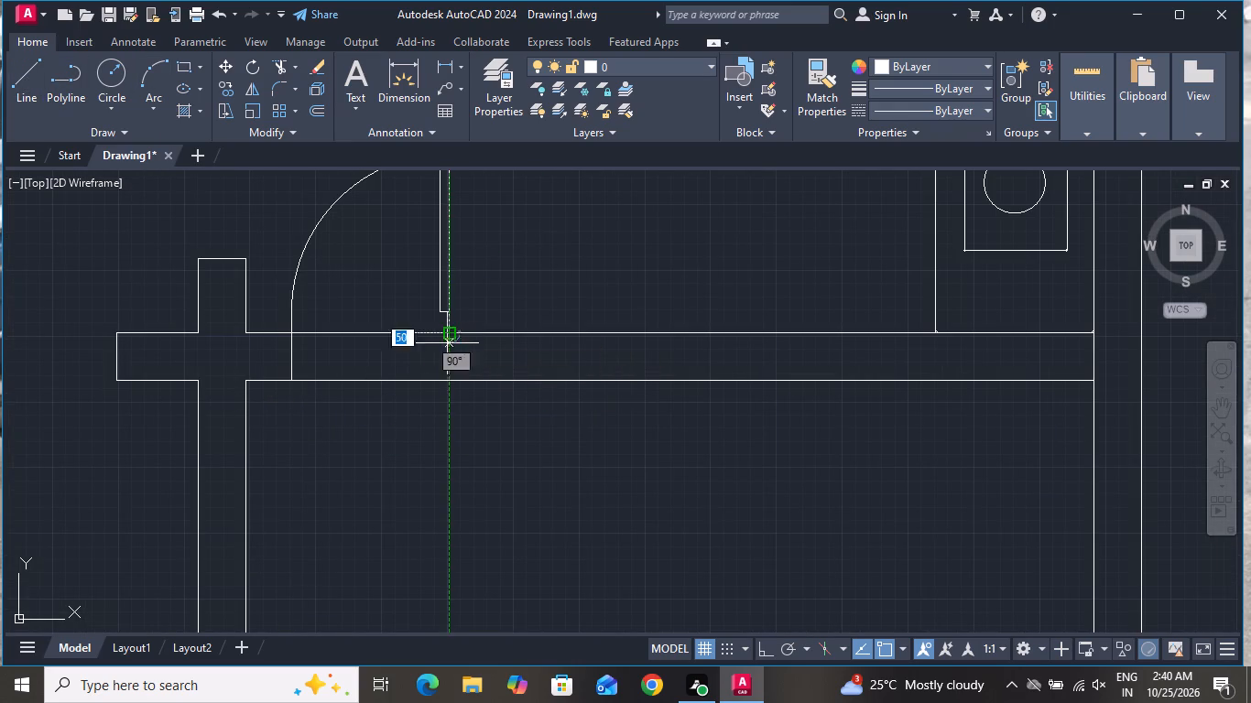
left_click(447, 382)
right_click(449, 381)
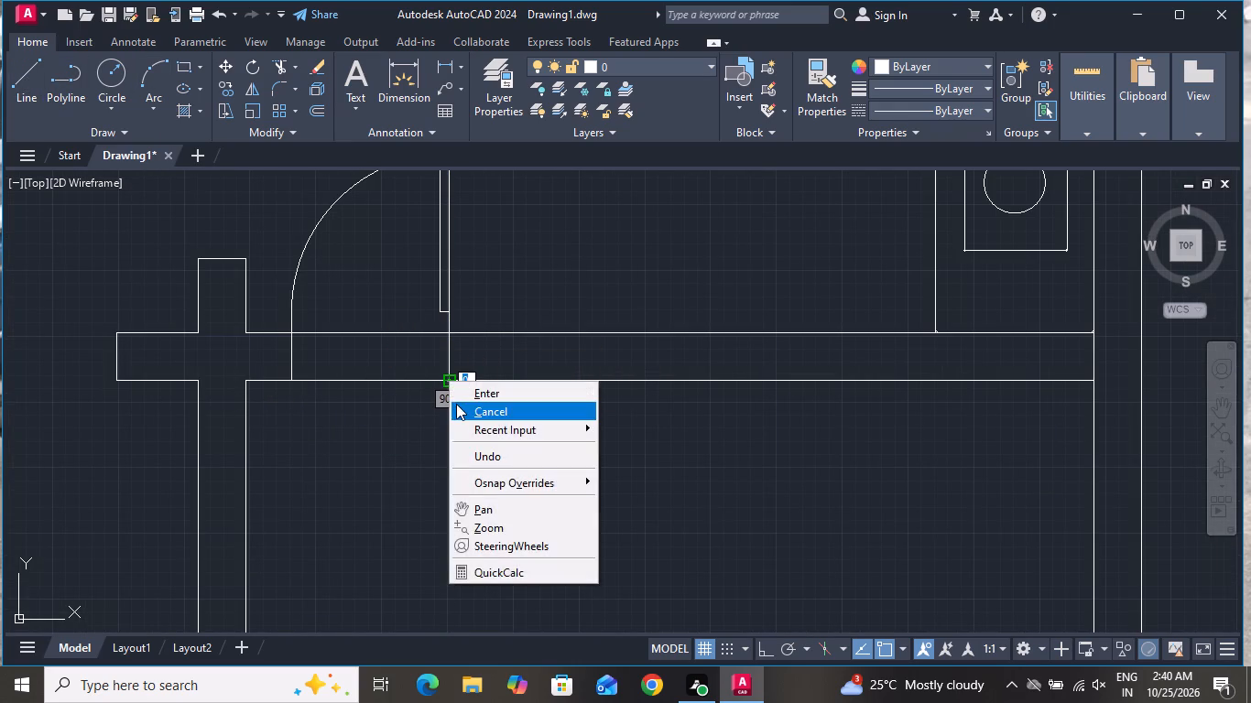
left_click(457, 404)
Trim both lines of the wall below the utility space between the two jamb lines to open the doorway.
scroll(465, 431, "down", 1)
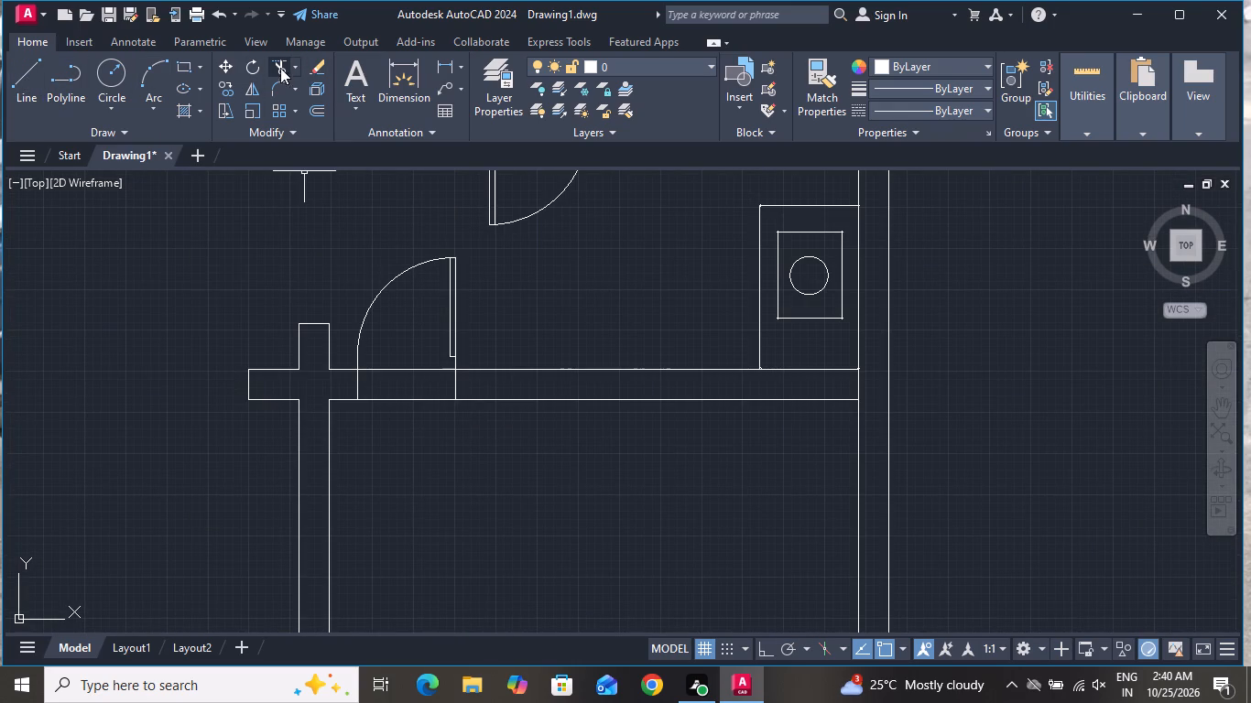
left_click(280, 62)
left_click(396, 362)
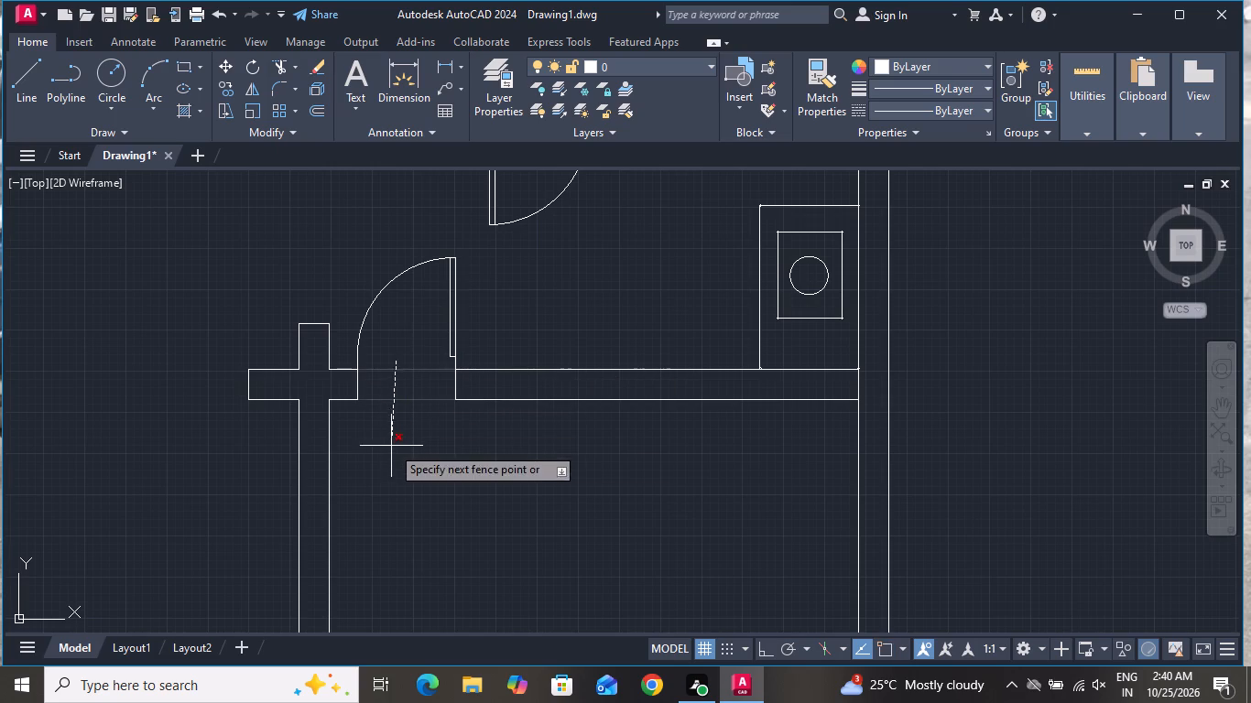
left_click(391, 446)
right_click(412, 404)
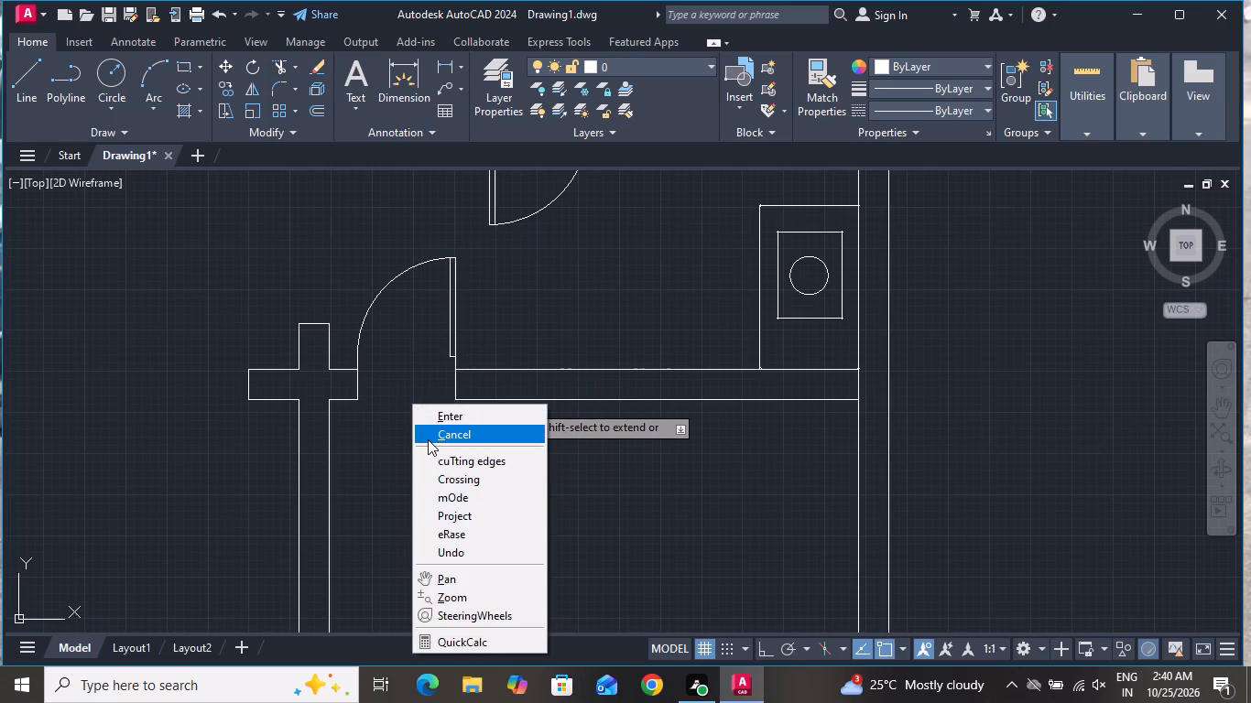
left_click(430, 439)
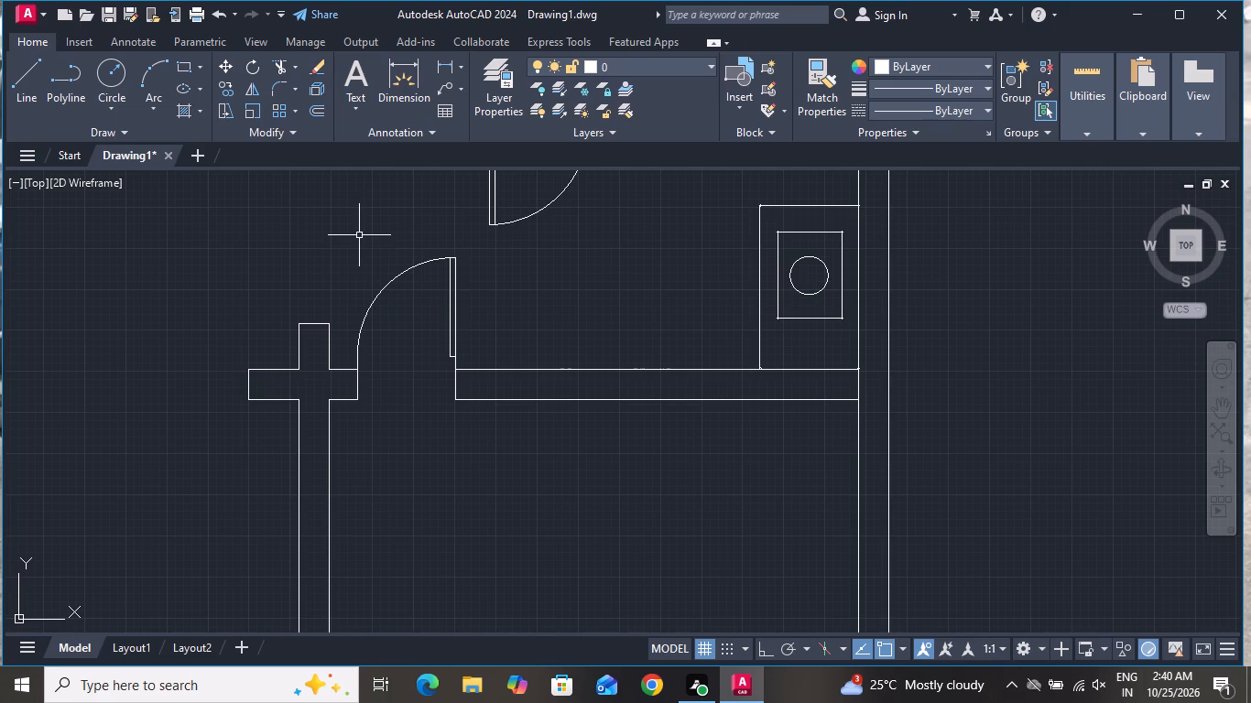
Hatch the dining table top with the ANSI31 pattern at a scale of 510.
scroll(502, 342, "down", 2)
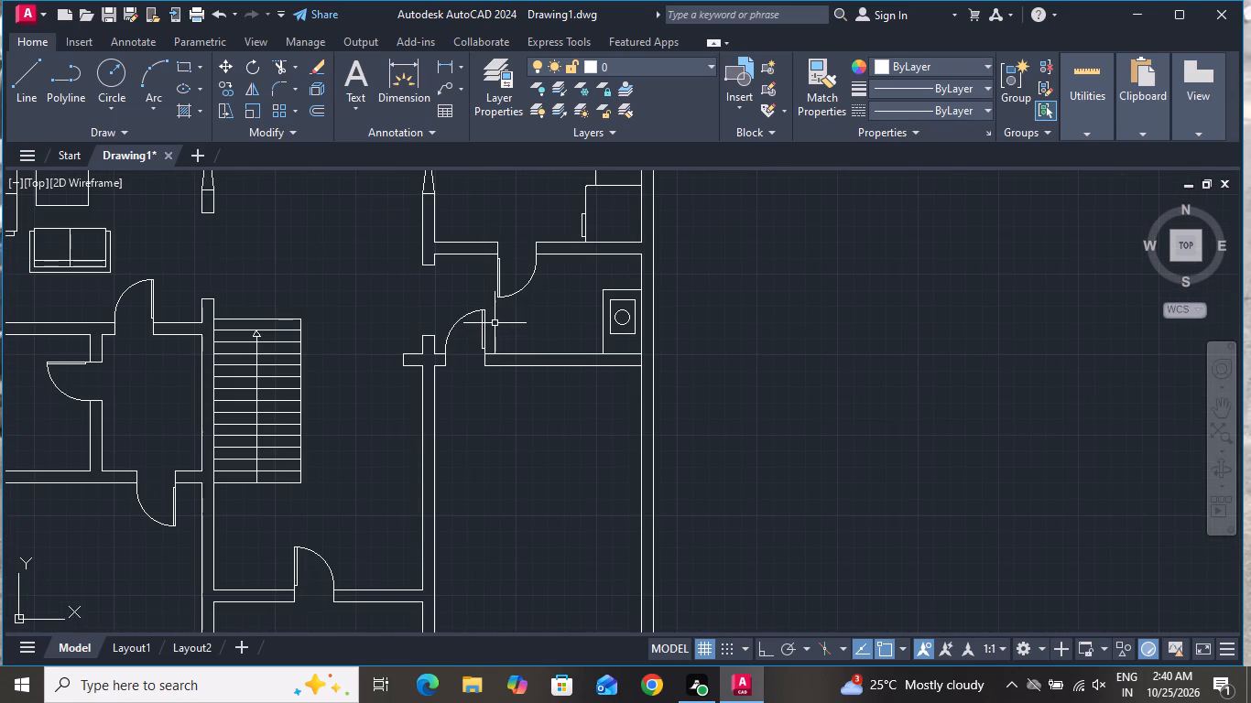
scroll(495, 323, "down", 1)
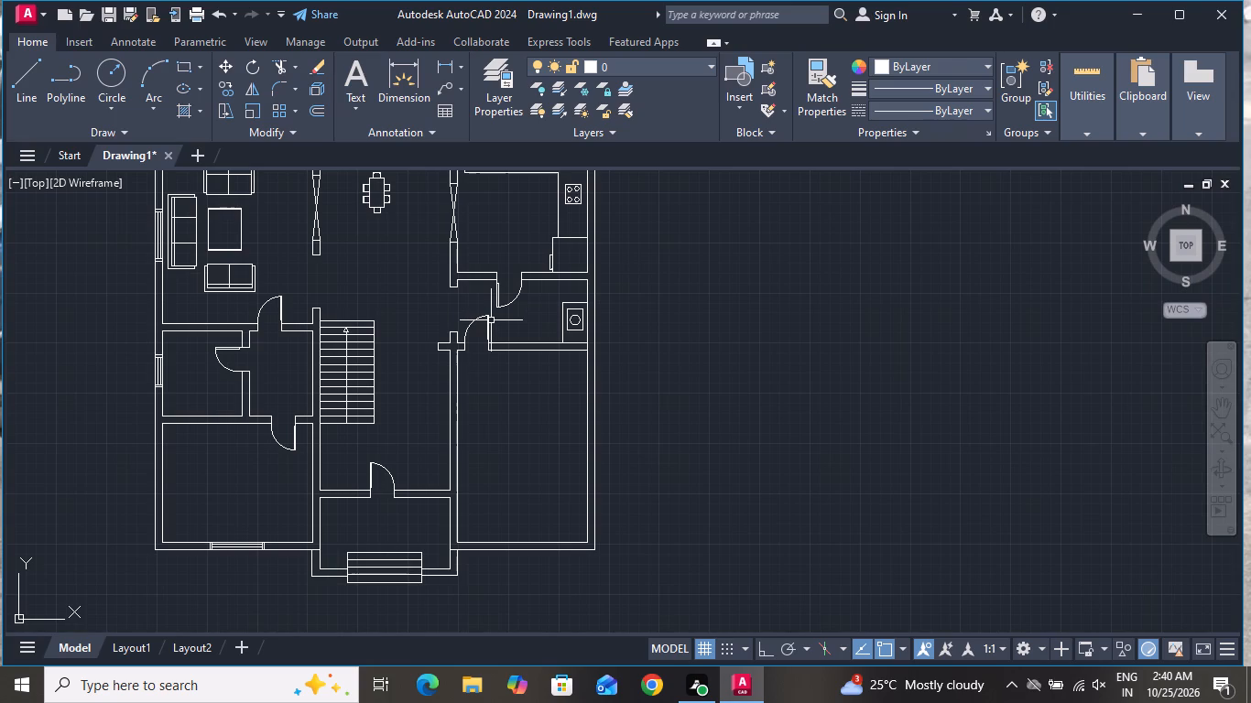
scroll(492, 335, "down", 1)
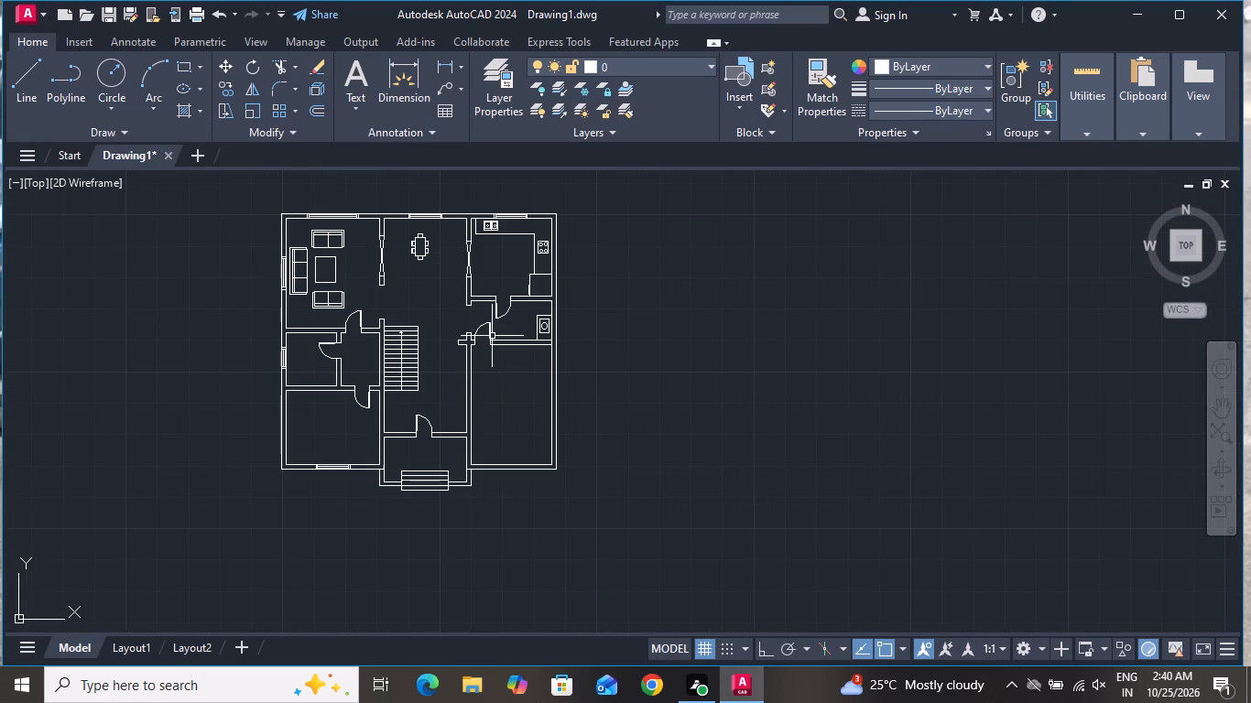
scroll(393, 230, "up", 2)
left_click(487, 232)
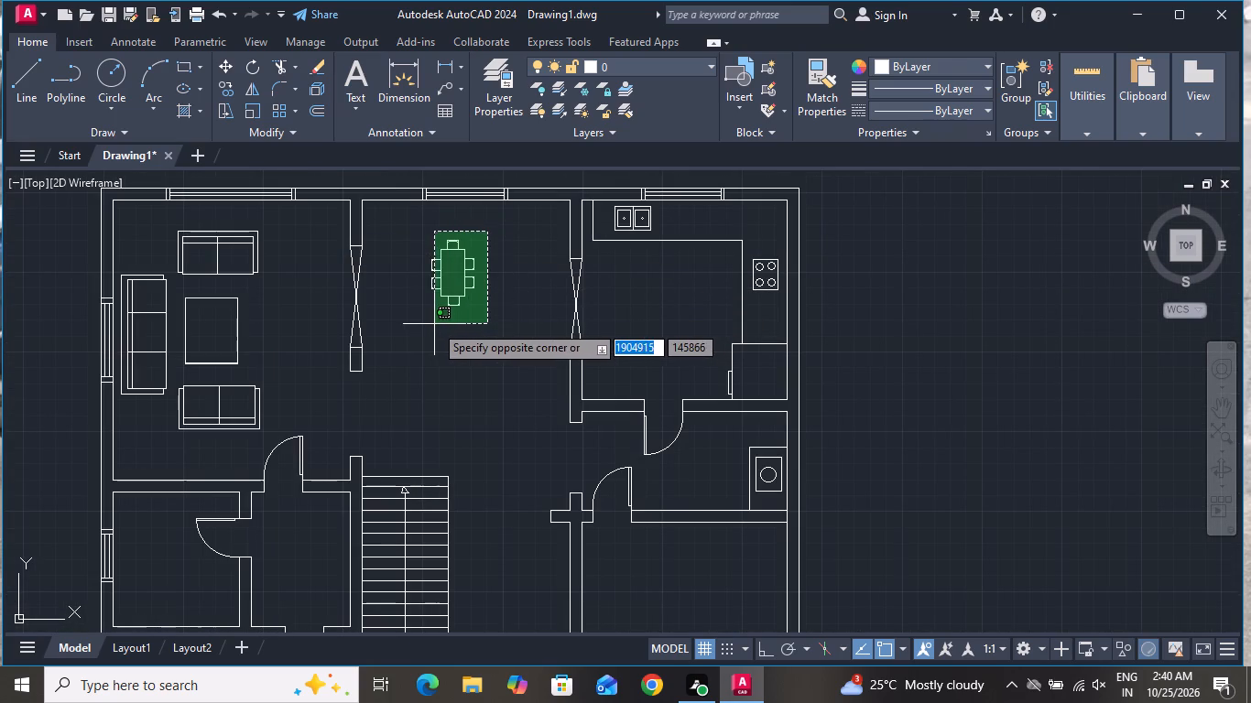
left_click(418, 324)
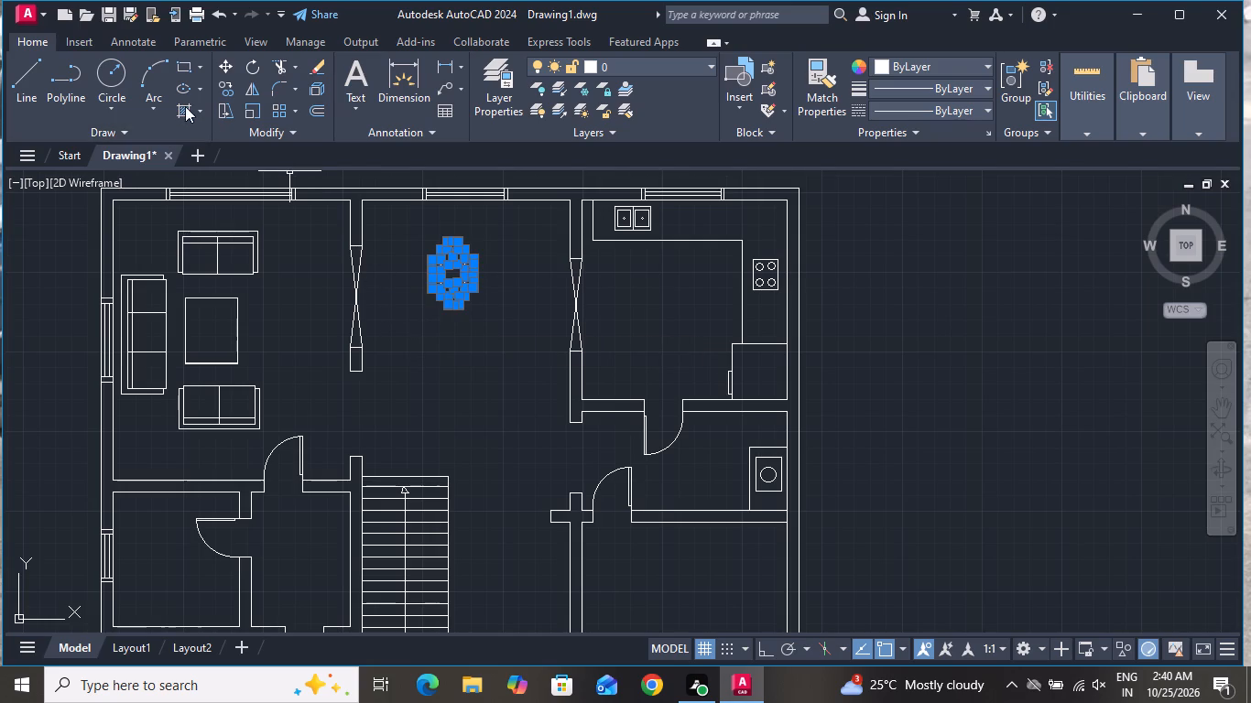
left_click(184, 104)
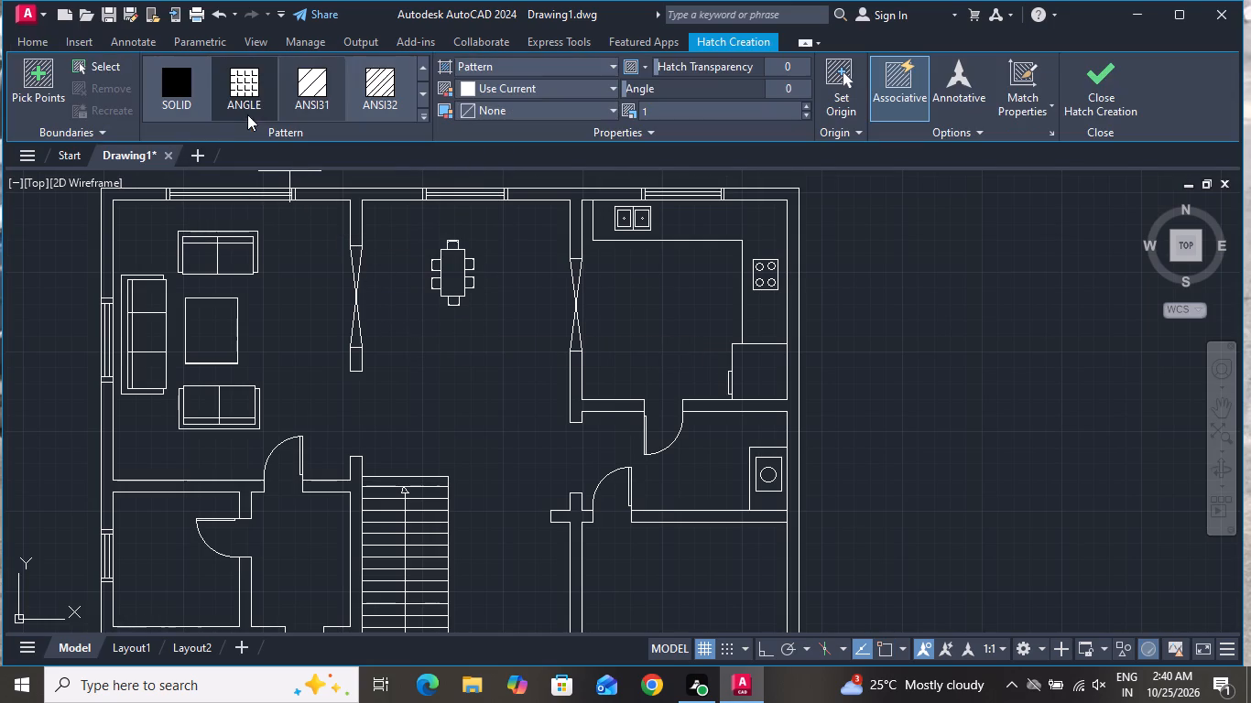
left_click(335, 91)
left_click(327, 92)
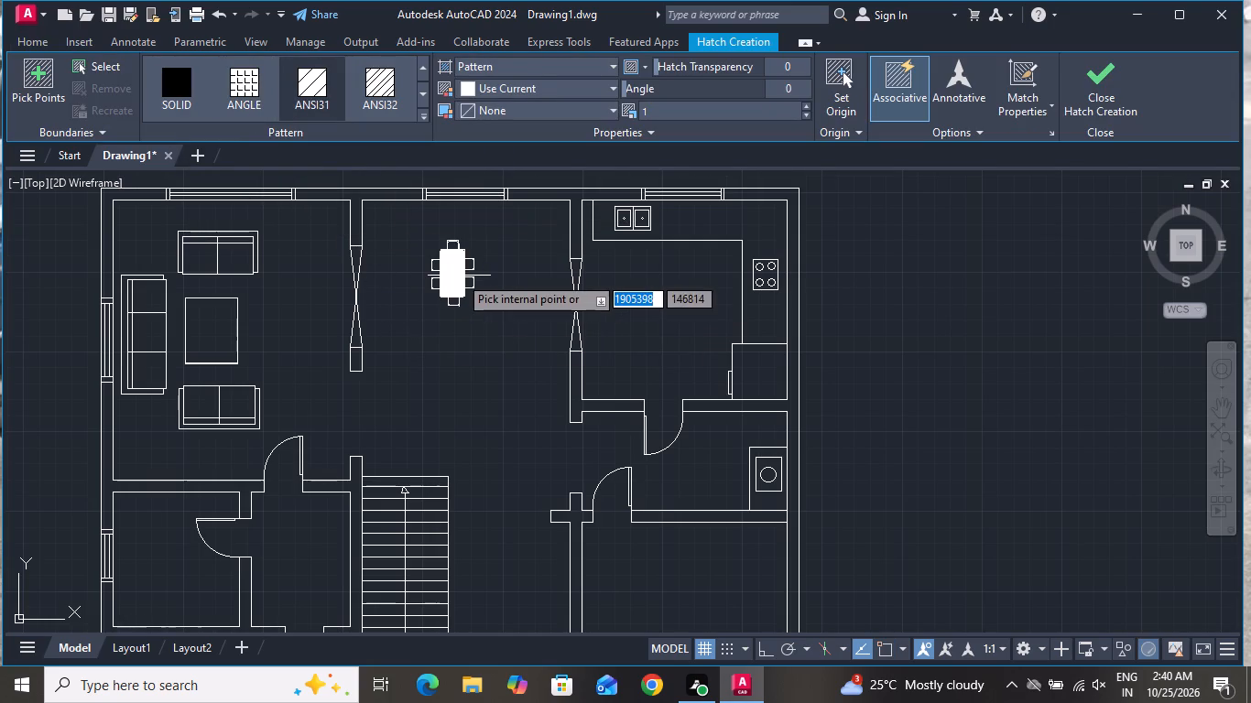
left_click(459, 275)
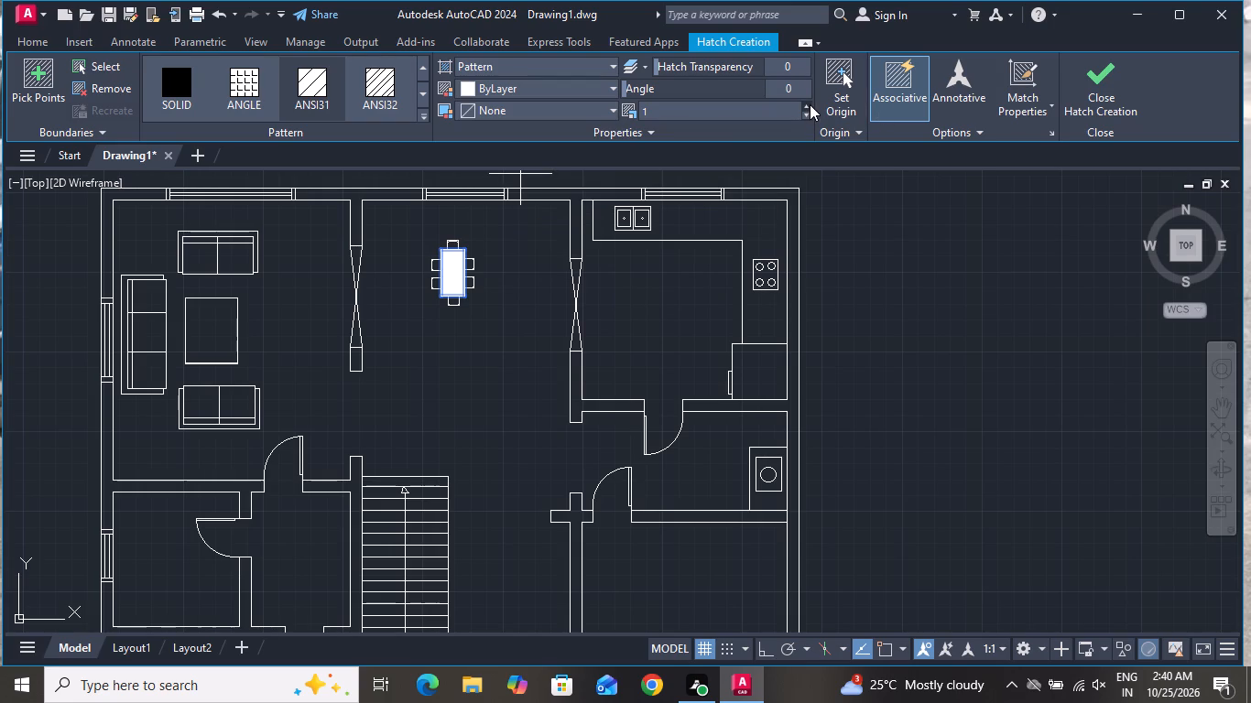
left_click(808, 104)
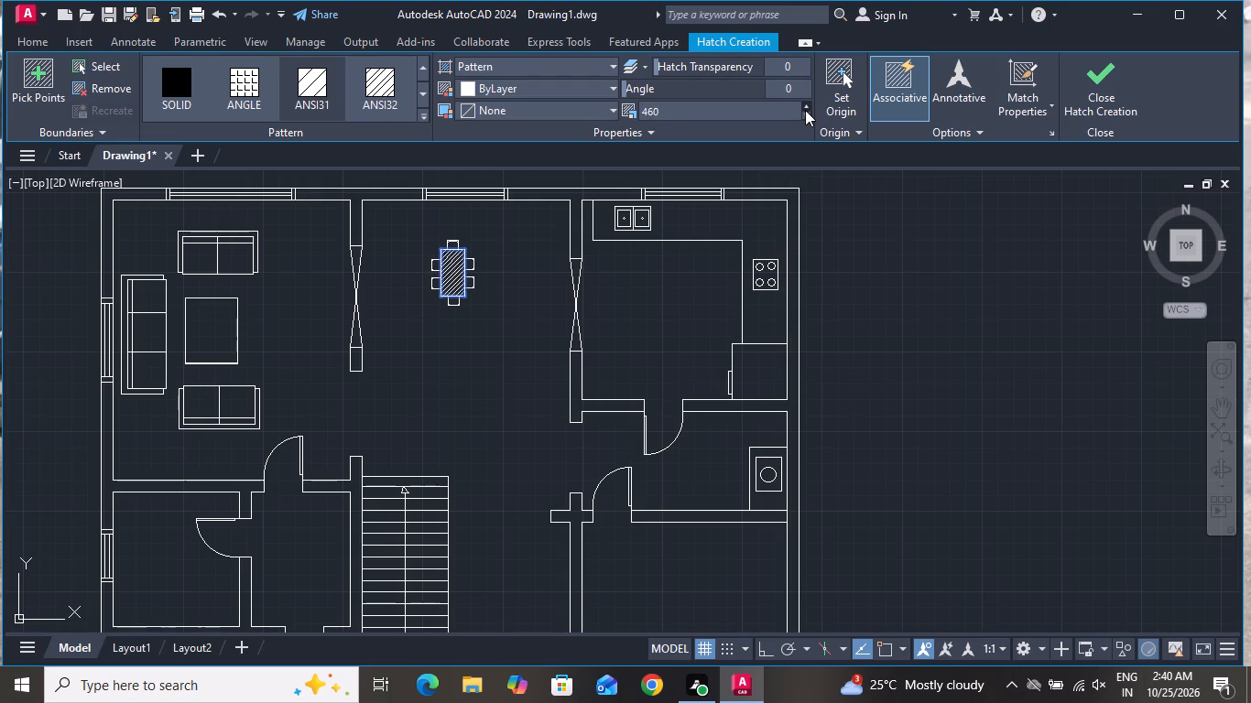
right_click(422, 382)
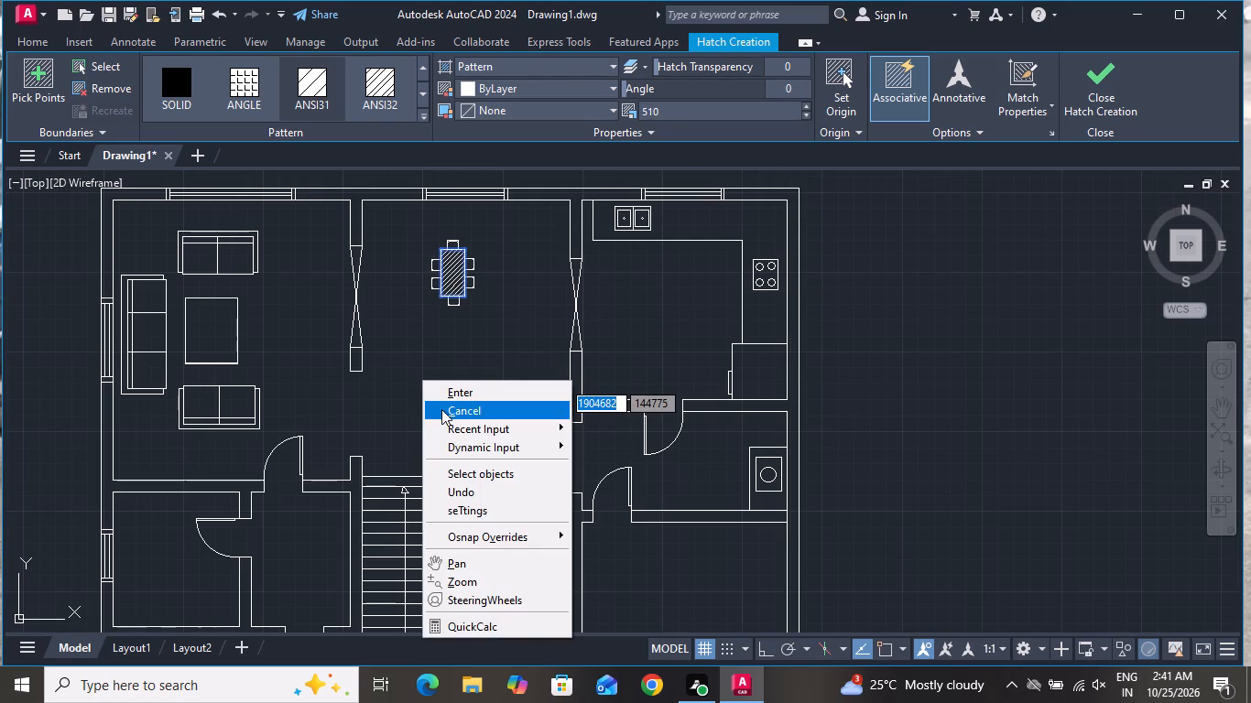
left_click(444, 416)
Scale up the dining table with its six chairs and hatch by a factor of about 2.
scroll(462, 264, "up", 1)
left_click(513, 193)
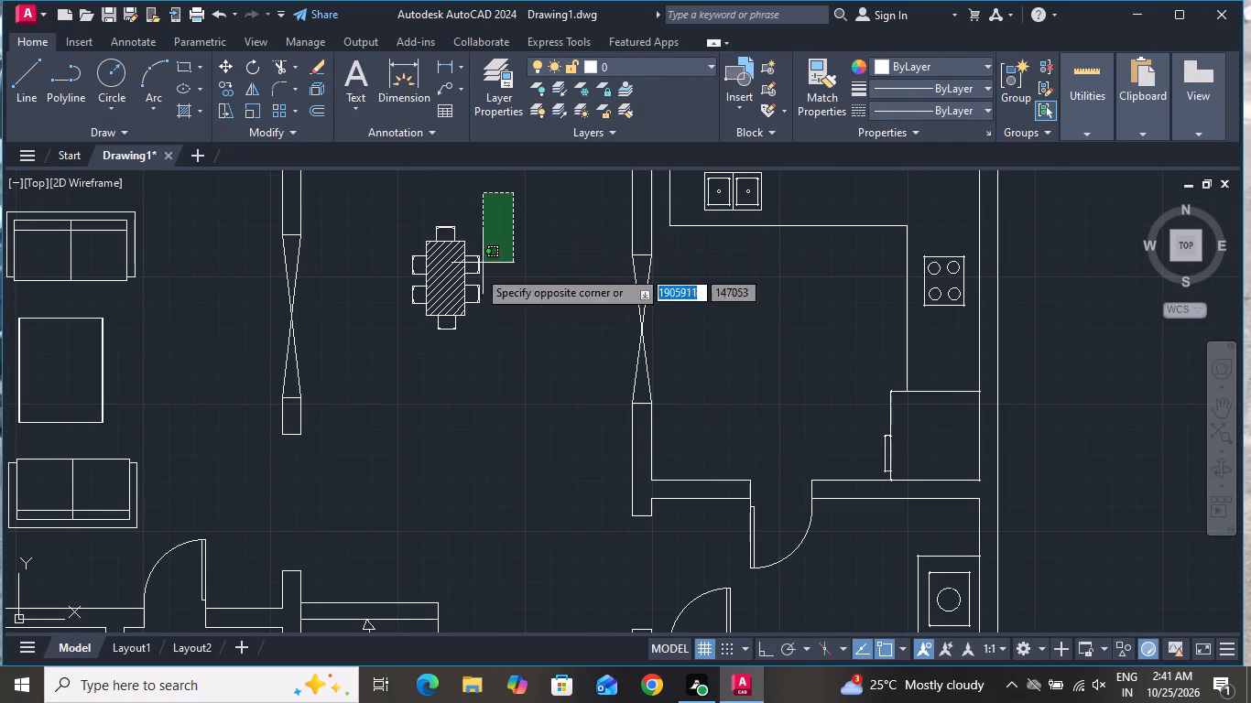
left_click(327, 407)
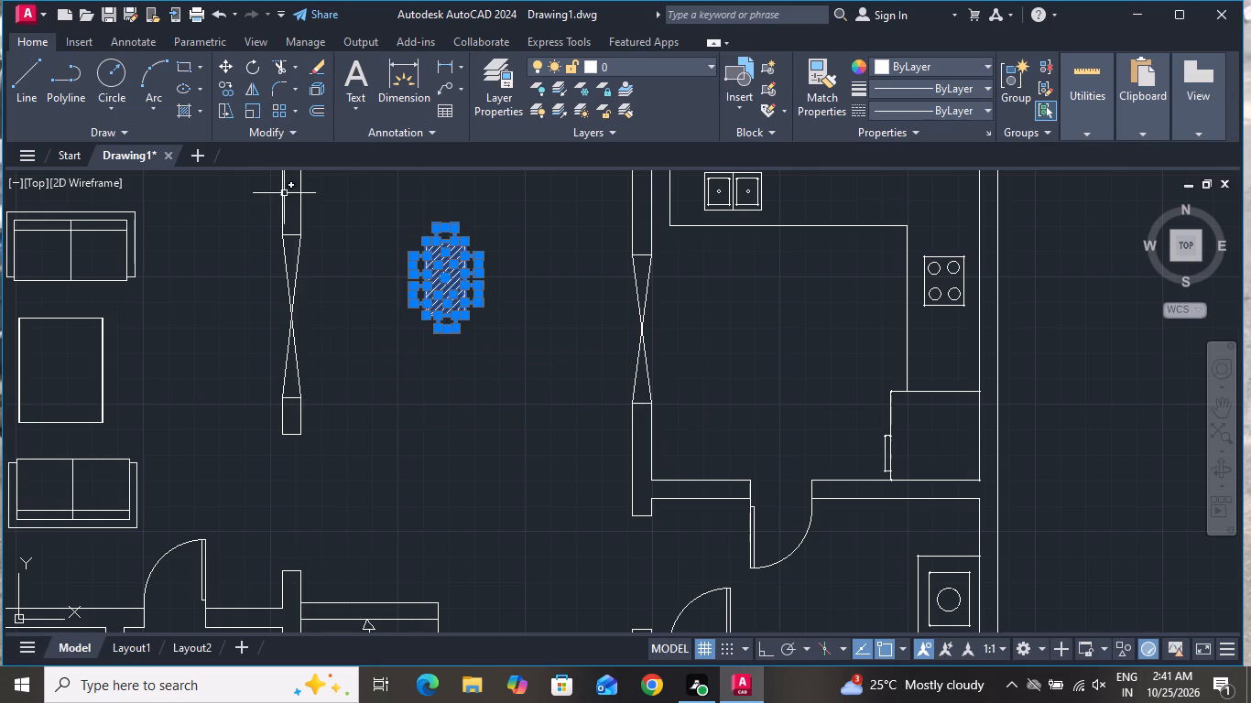
left_click(251, 112)
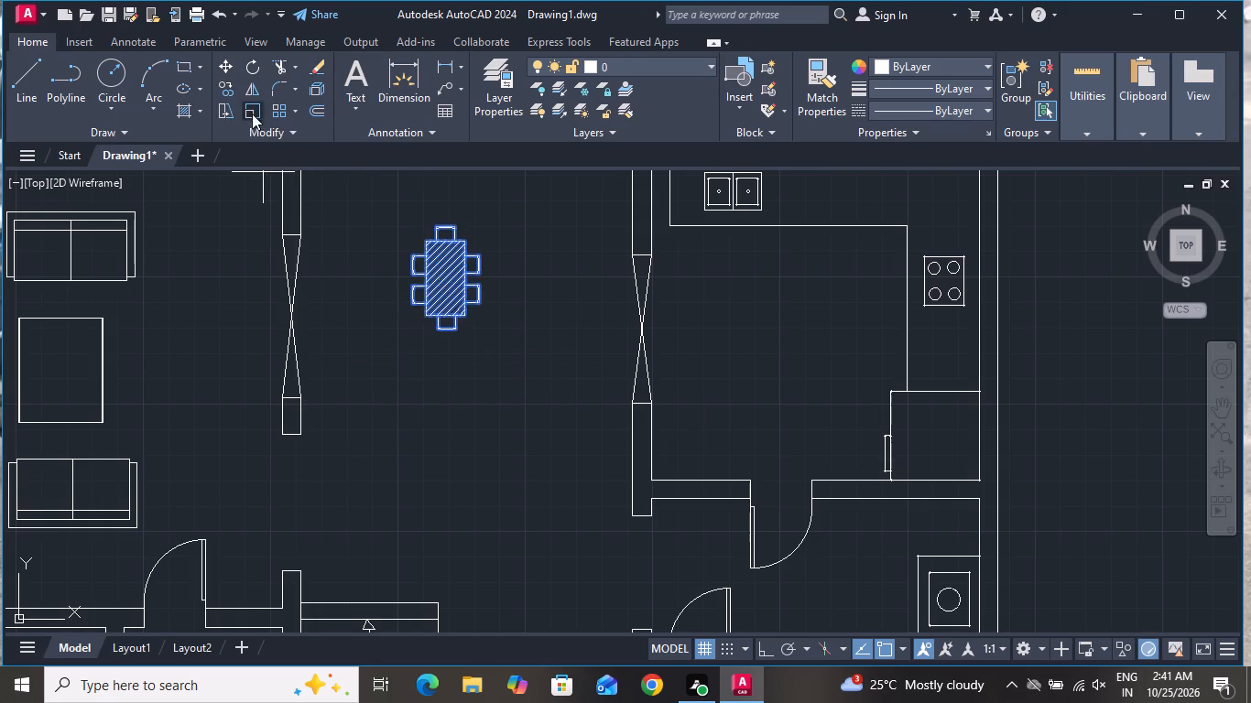
left_click(460, 295)
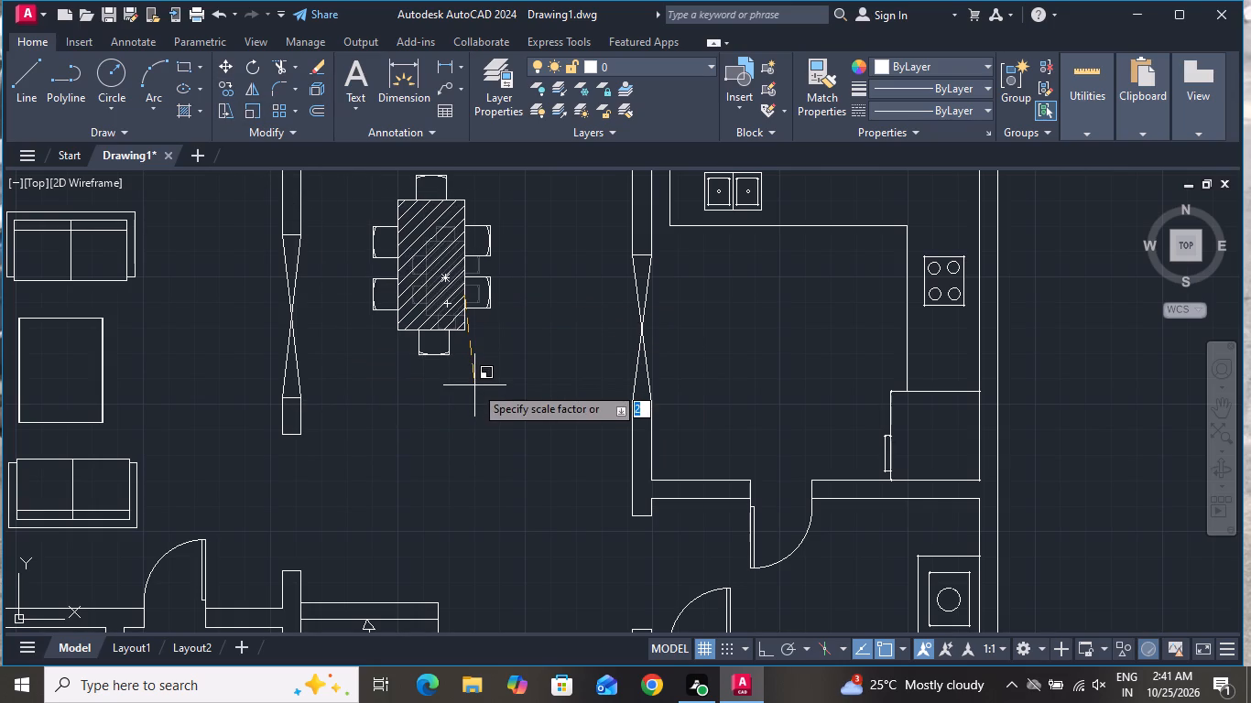
left_click(480, 395)
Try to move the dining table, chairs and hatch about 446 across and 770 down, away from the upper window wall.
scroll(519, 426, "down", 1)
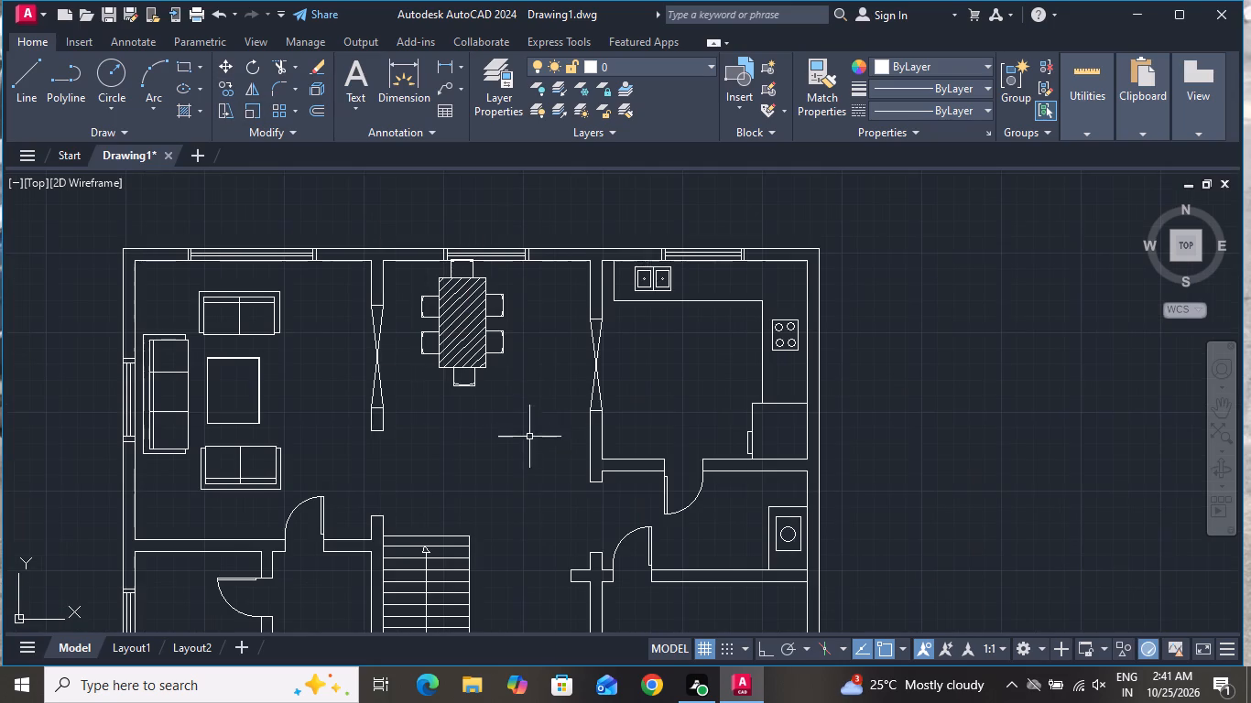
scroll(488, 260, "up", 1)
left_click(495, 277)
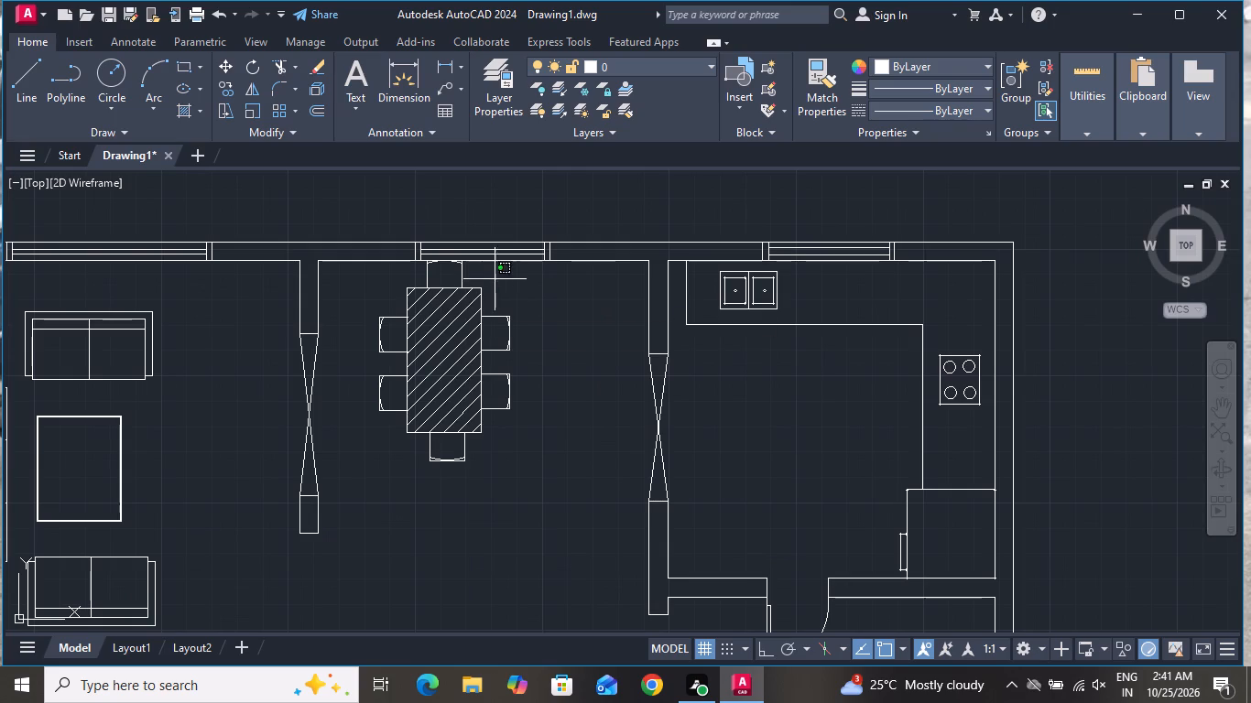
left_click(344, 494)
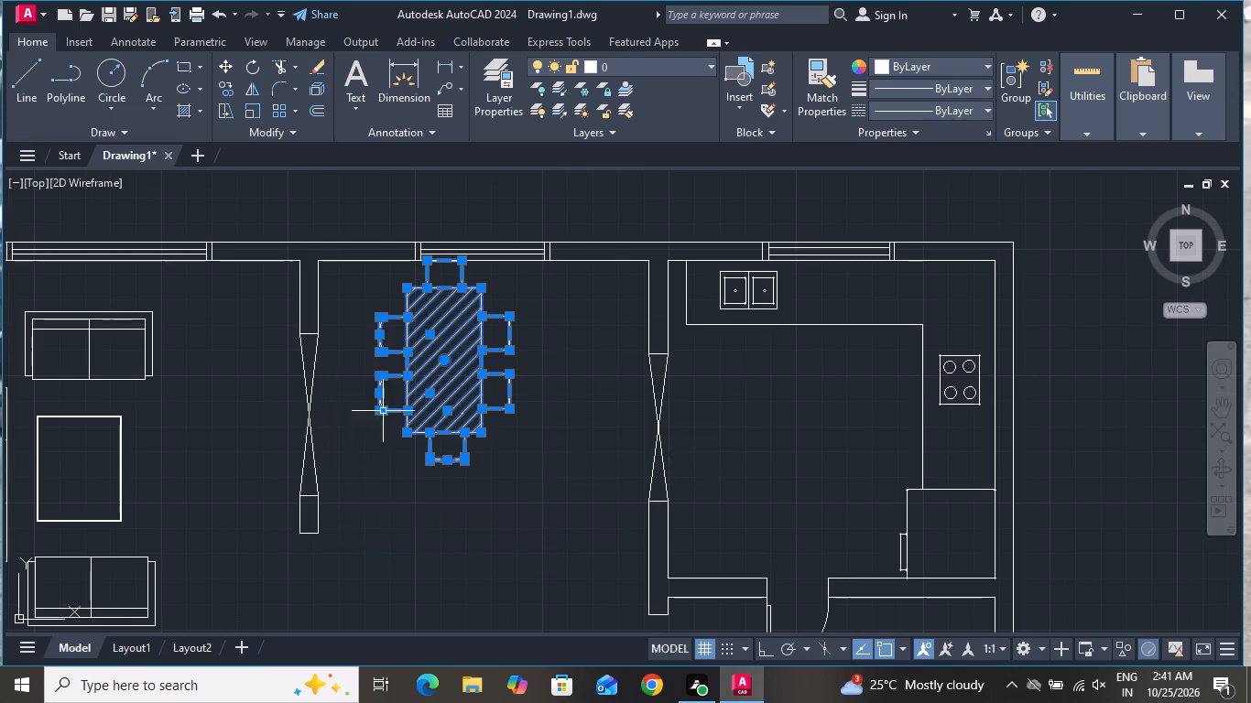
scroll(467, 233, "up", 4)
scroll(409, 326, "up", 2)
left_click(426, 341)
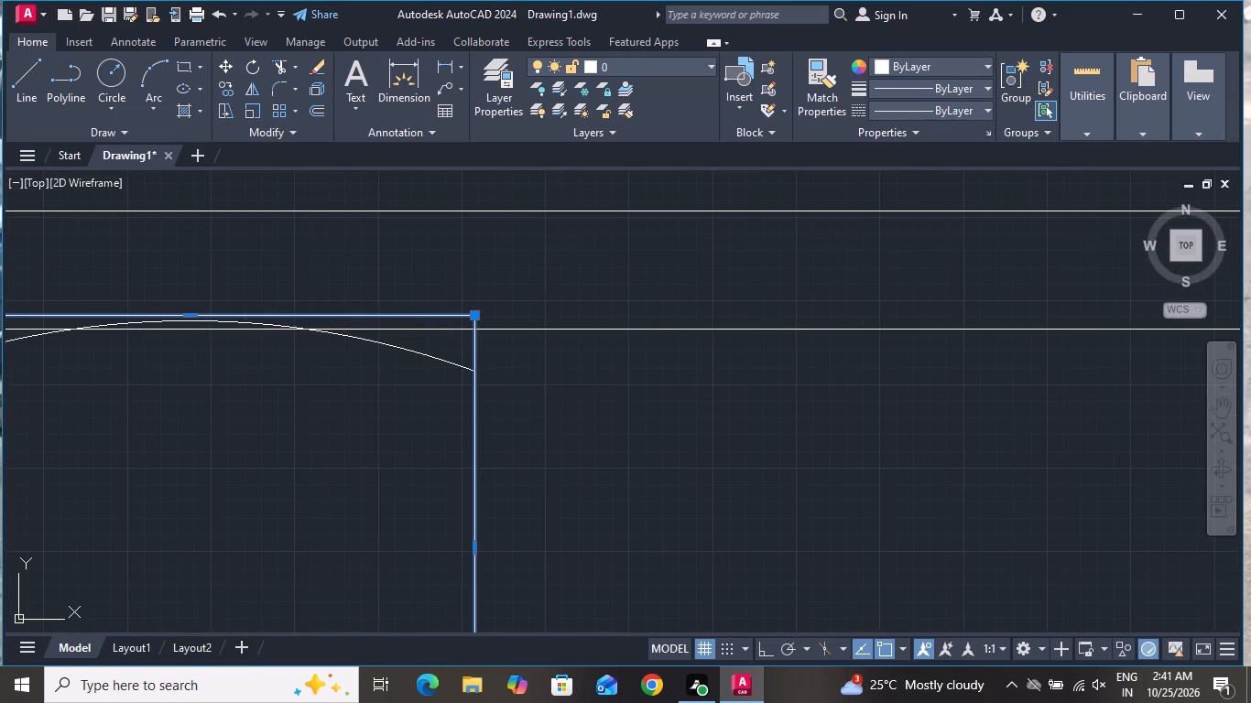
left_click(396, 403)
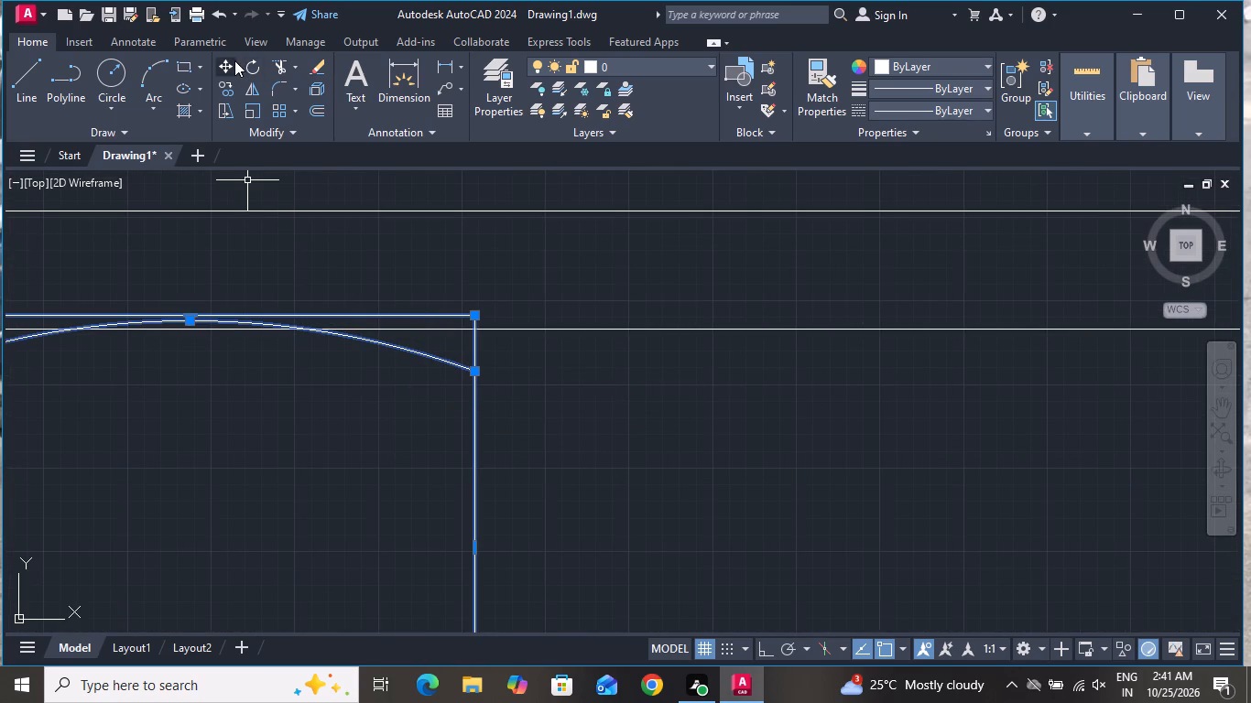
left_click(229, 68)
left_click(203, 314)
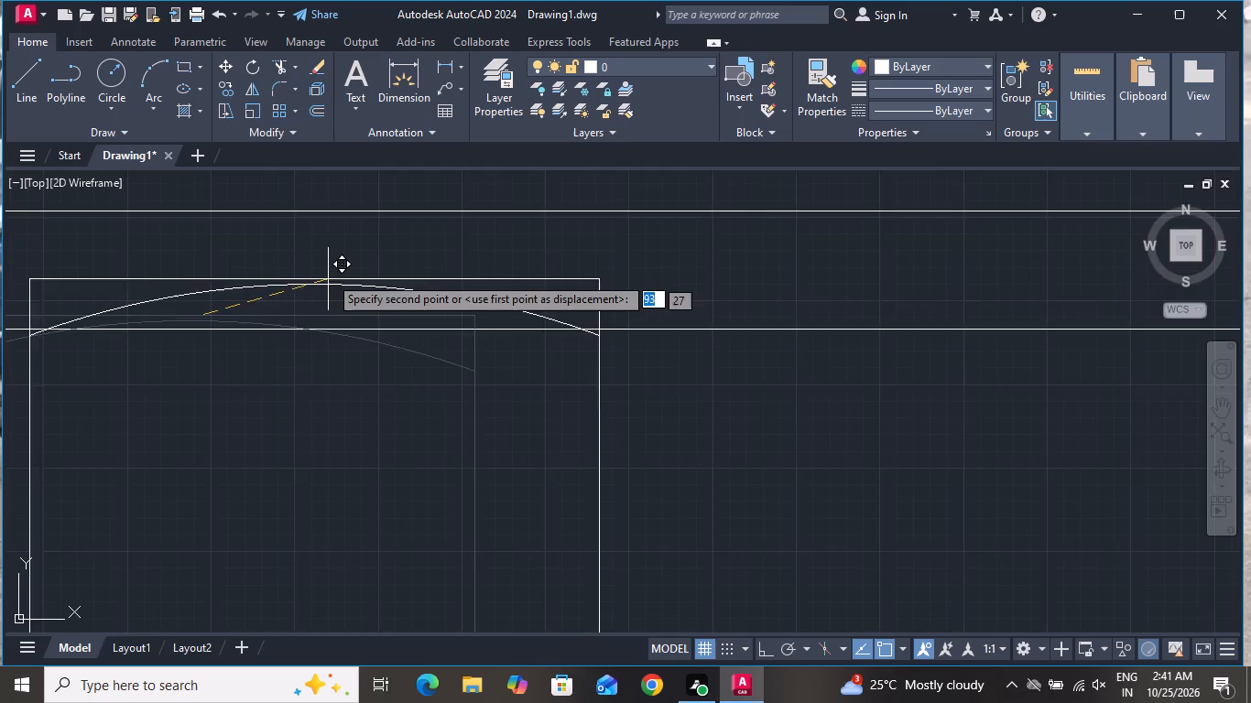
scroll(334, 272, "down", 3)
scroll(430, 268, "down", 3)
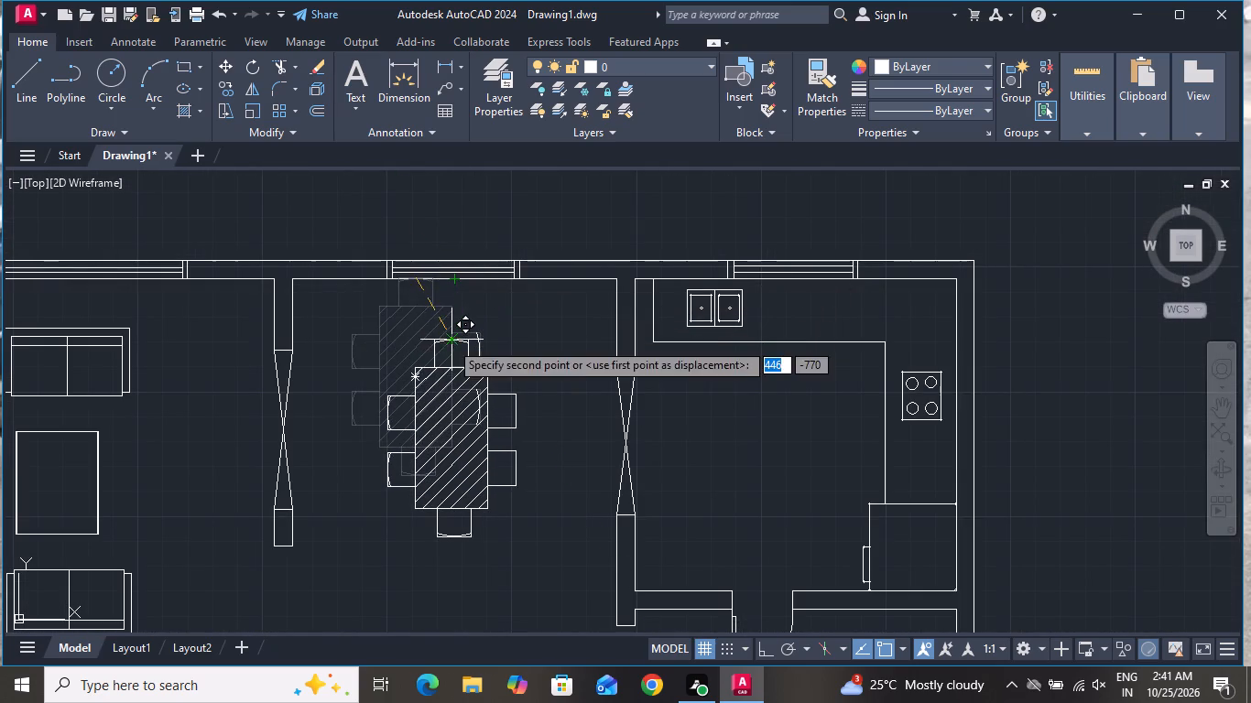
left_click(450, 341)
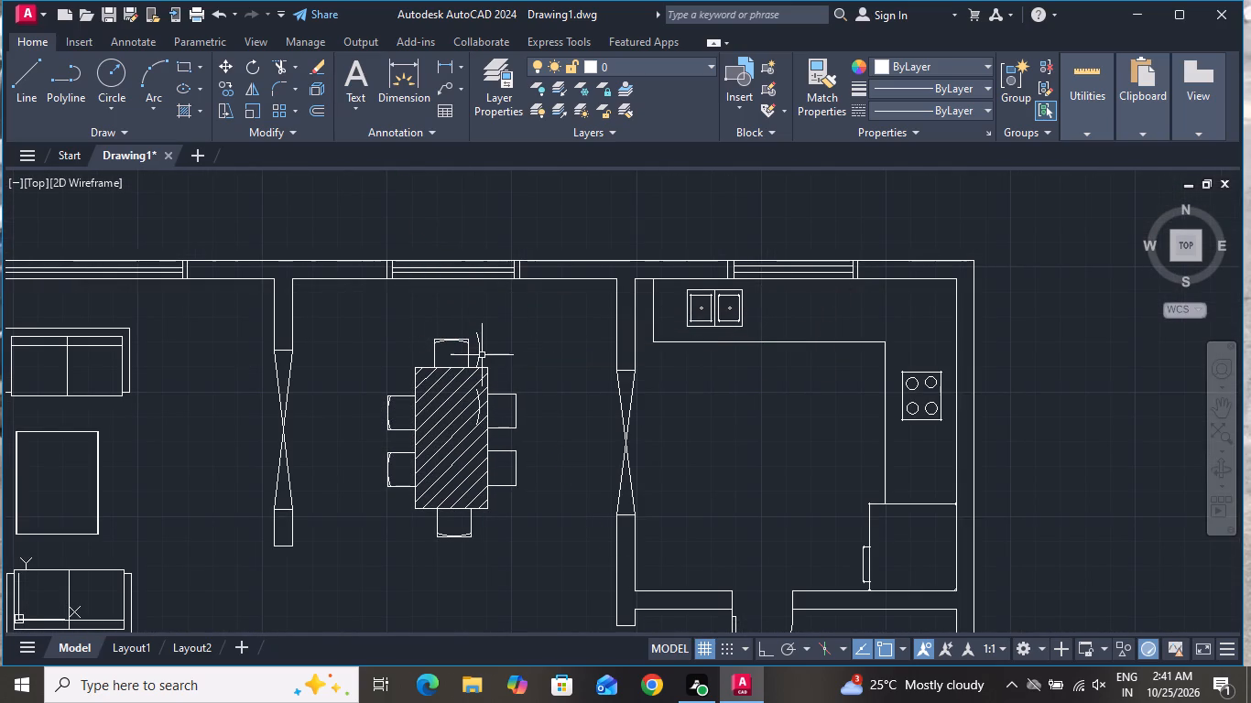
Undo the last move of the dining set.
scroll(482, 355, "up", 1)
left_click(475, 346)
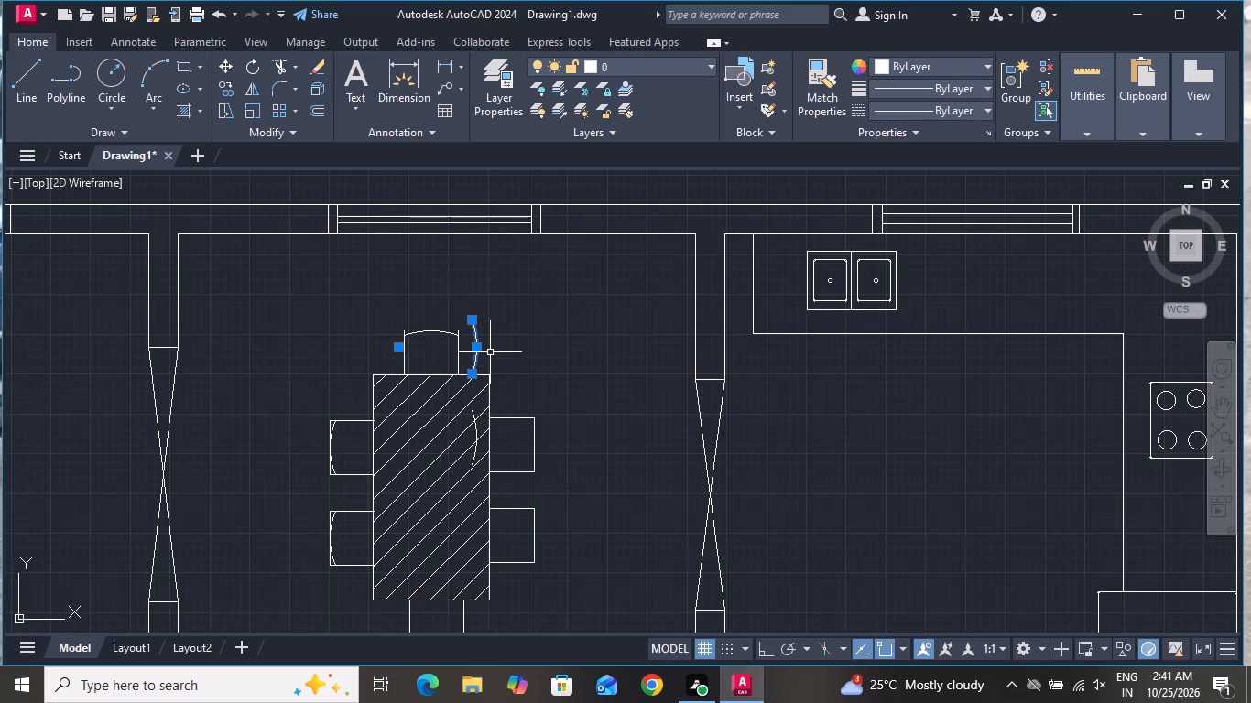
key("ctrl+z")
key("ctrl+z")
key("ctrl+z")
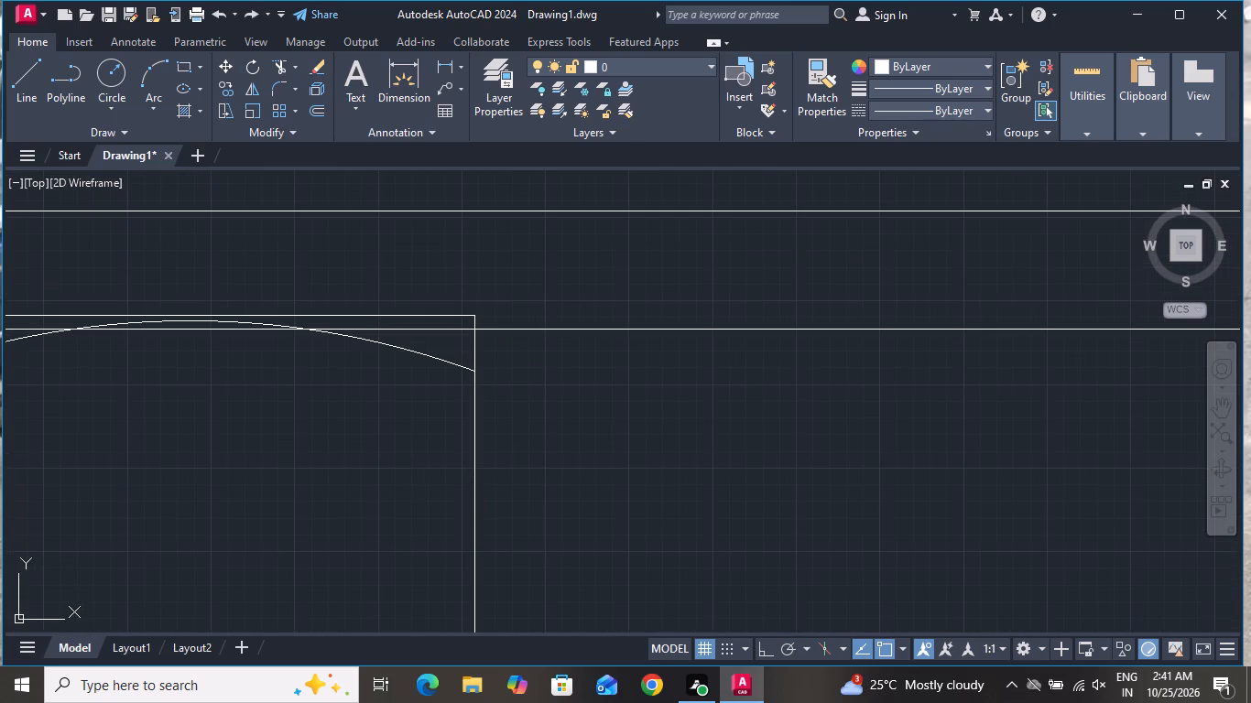
Move the hatched dining table with all six chairs and their backrest arcs diagonally down, clear of the upper window wall.
scroll(487, 449, "down", 4)
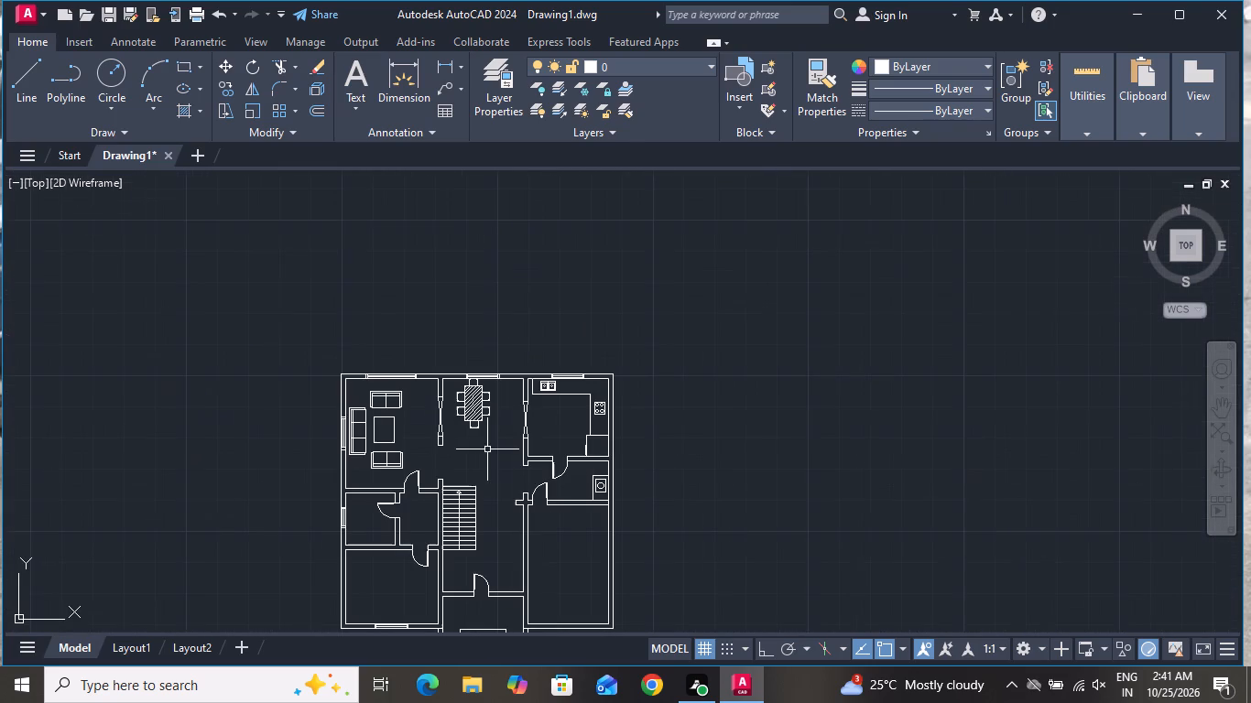
scroll(474, 413, "up", 4)
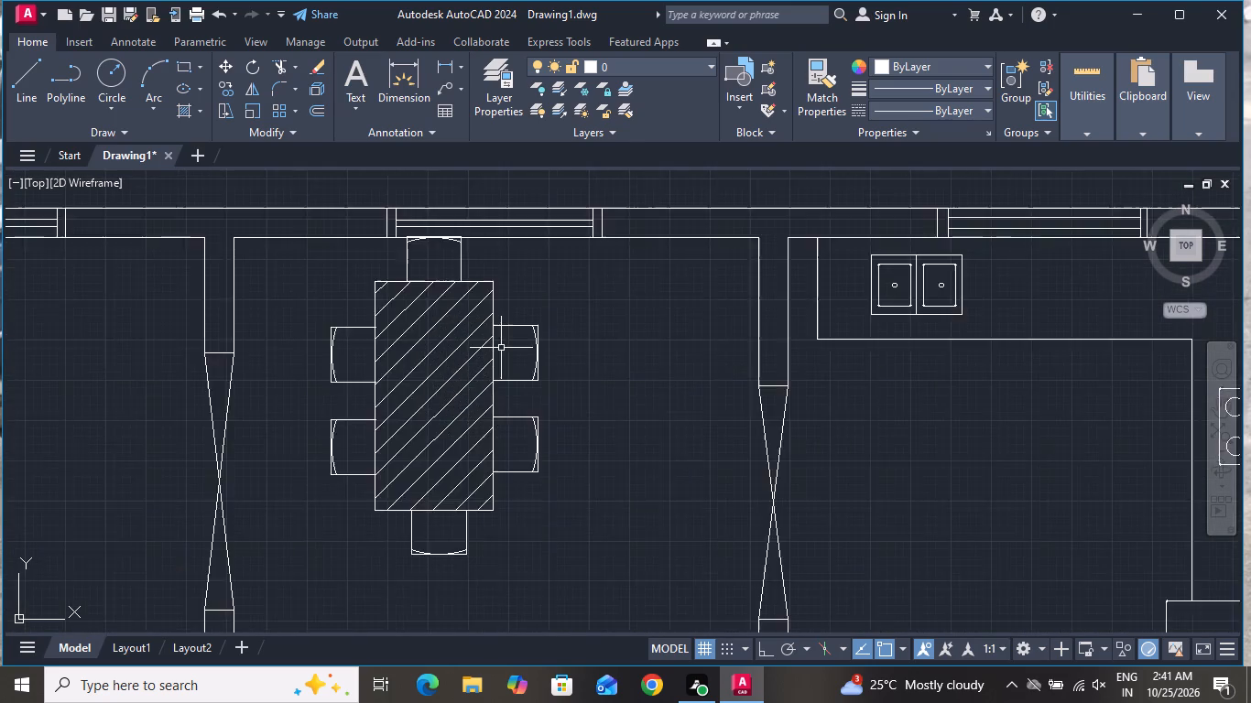
scroll(501, 343, "up", 1)
left_click(598, 217)
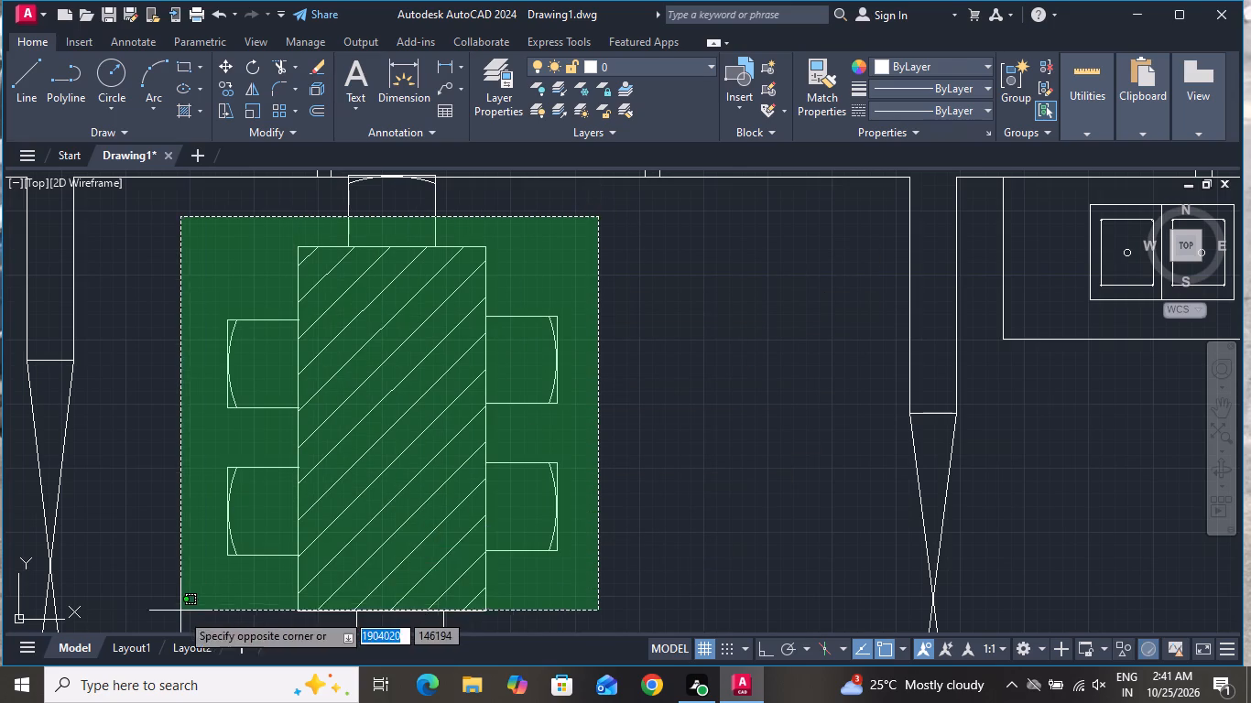
scroll(241, 556, "down", 1)
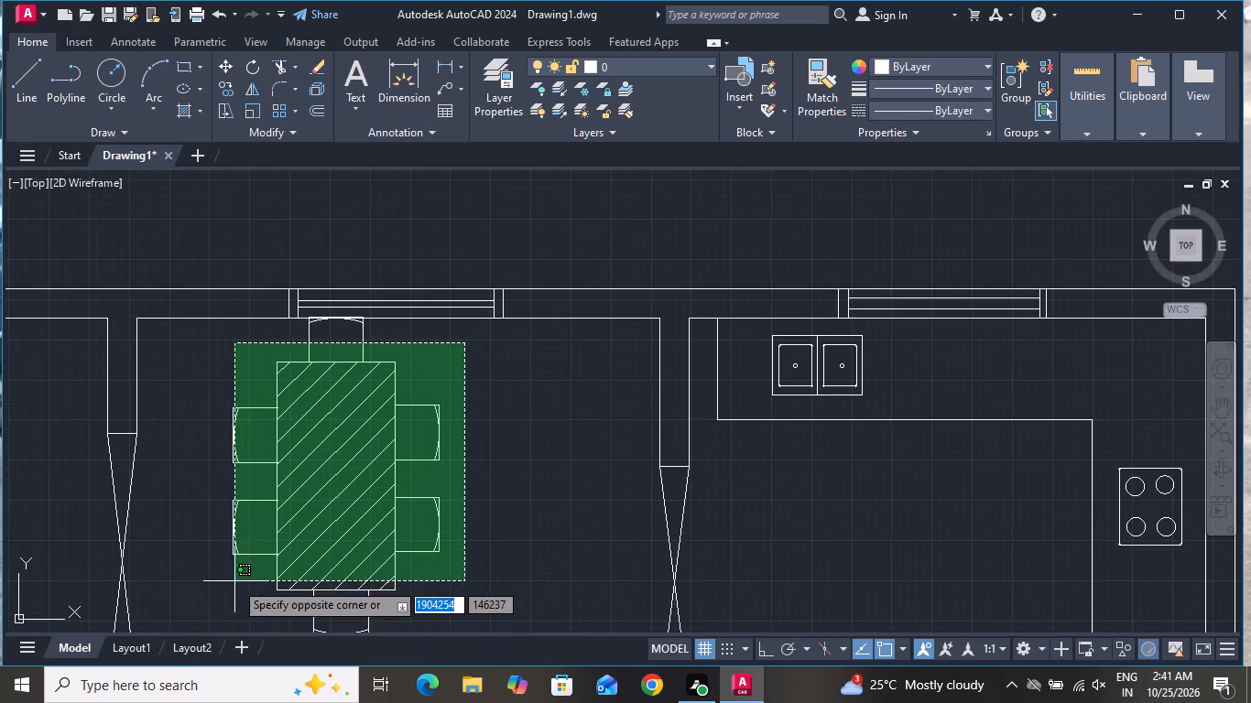
scroll(235, 581, "down", 1)
left_click(219, 632)
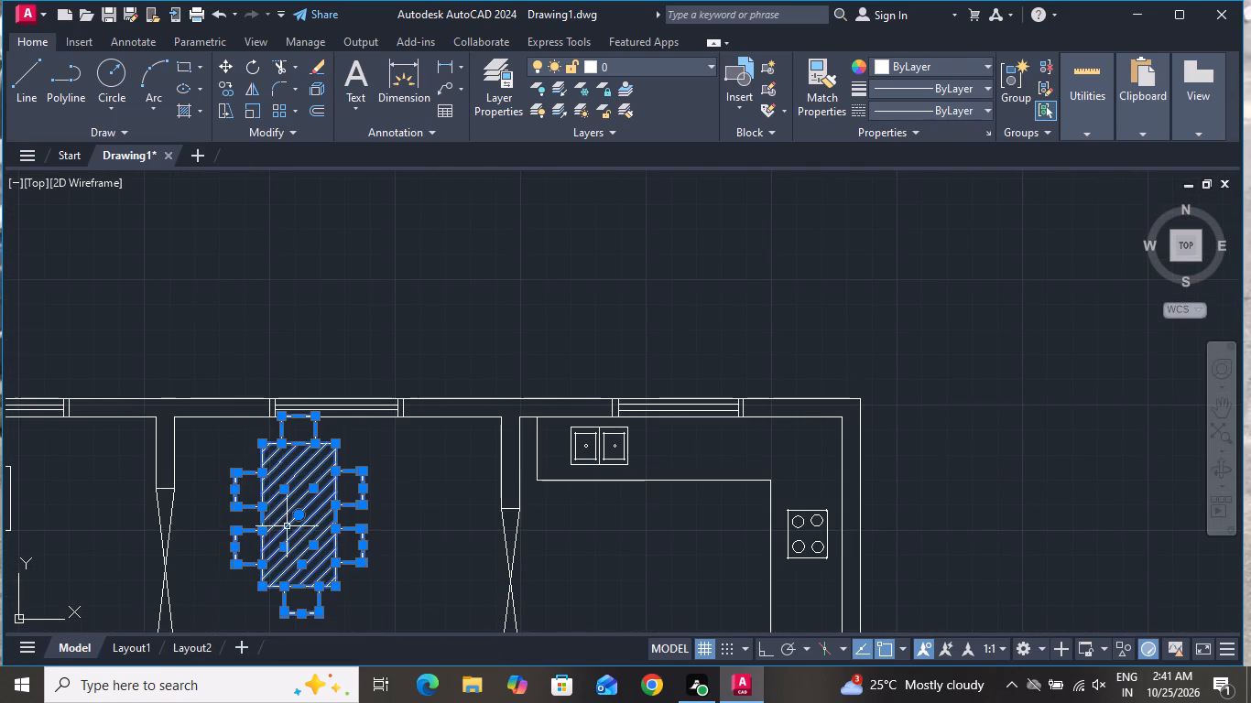
scroll(287, 526, "up", 3)
scroll(560, 404, "up", 2)
scroll(565, 430, "down", 4)
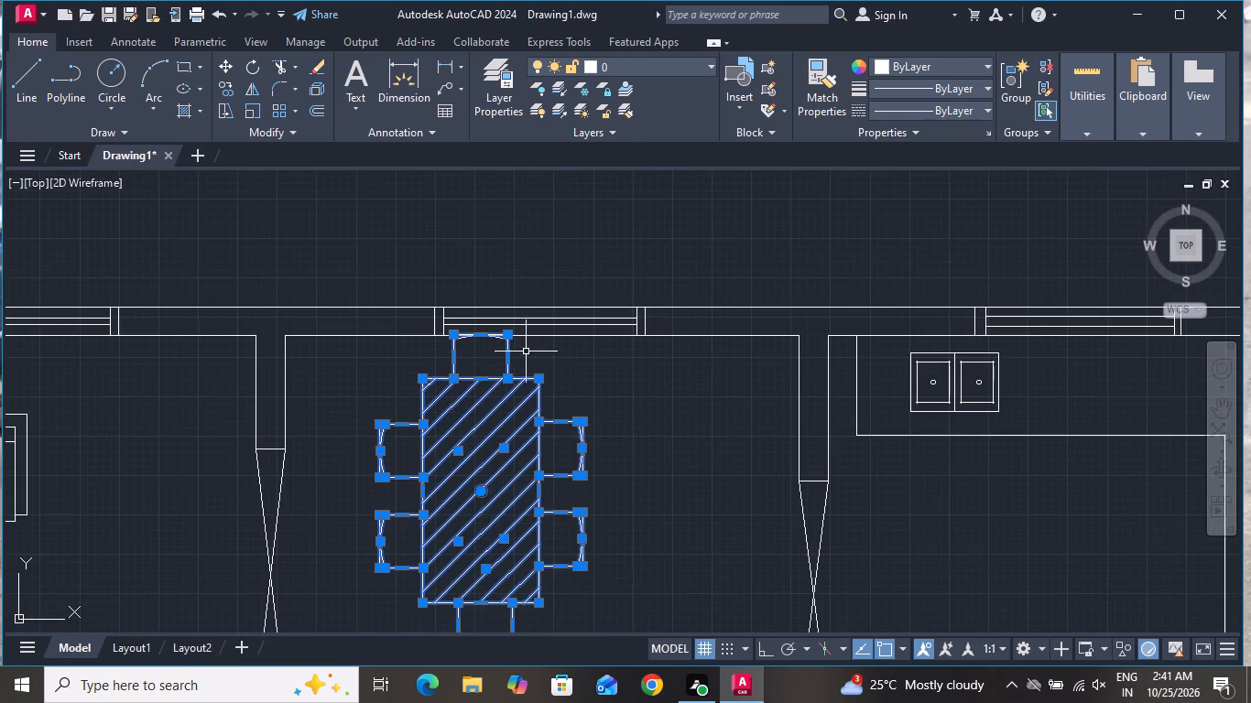
scroll(507, 331, "up", 6)
left_click(464, 395)
left_click(416, 443)
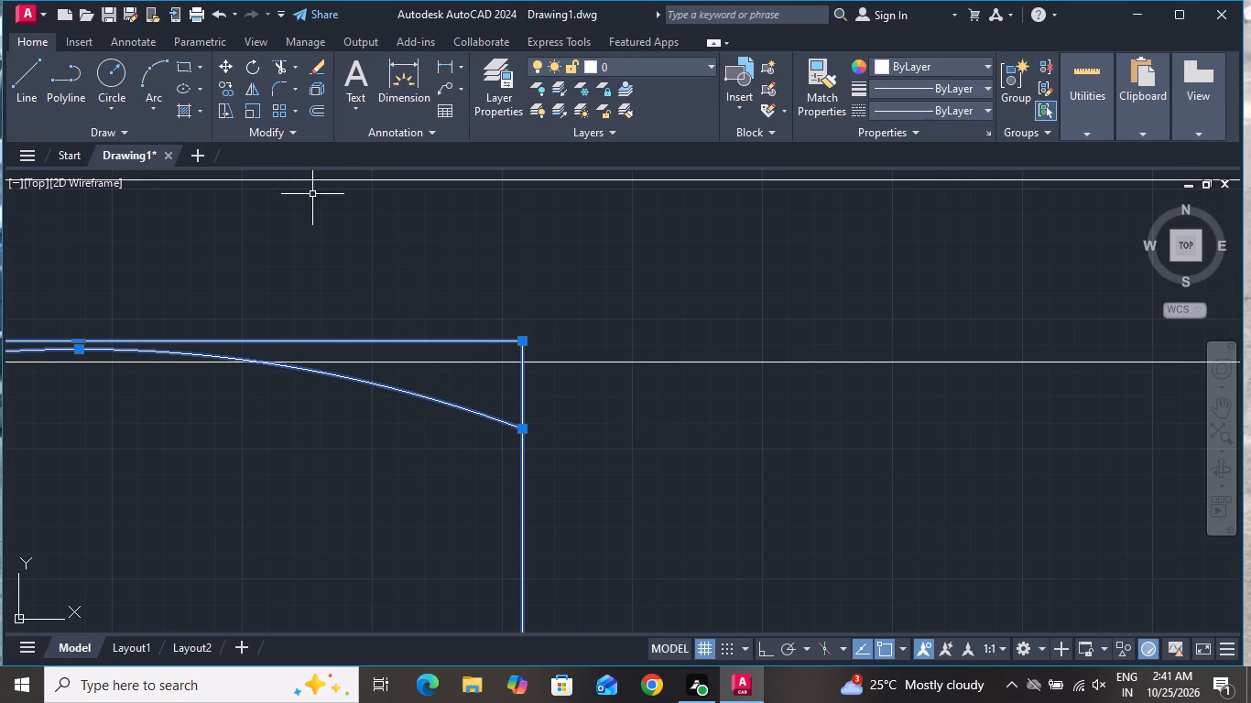
left_click(231, 60)
left_click(183, 332)
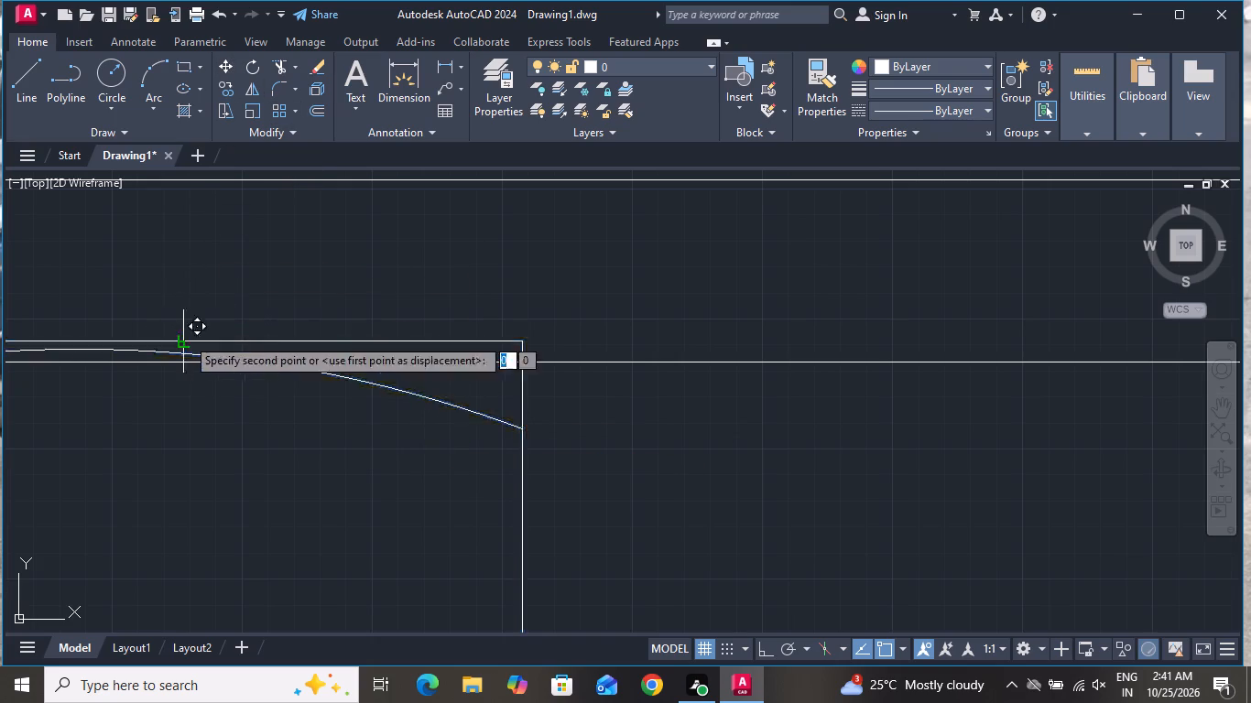
scroll(337, 287, "down", 4)
scroll(462, 241, "down", 2)
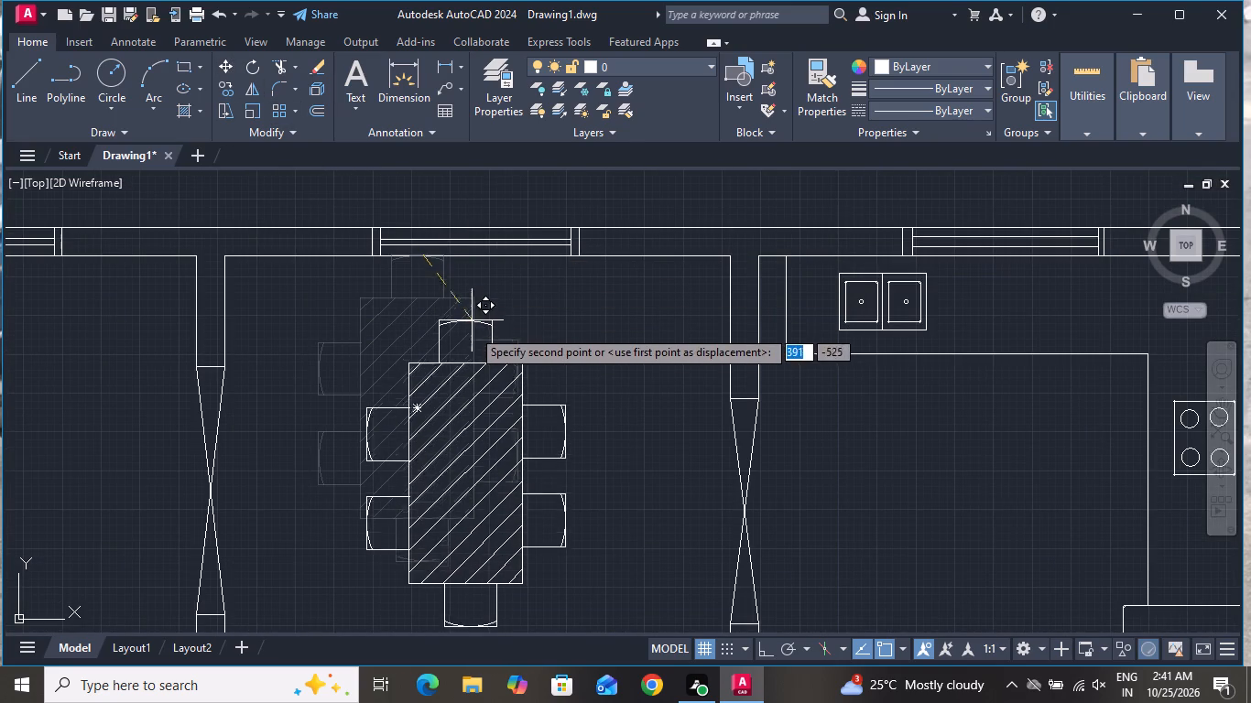
left_click(472, 337)
Load the ACAD_ISO02W100 (ISO dash) linetype and make it the current linetype for new objects.
scroll(501, 294, "down", 2)
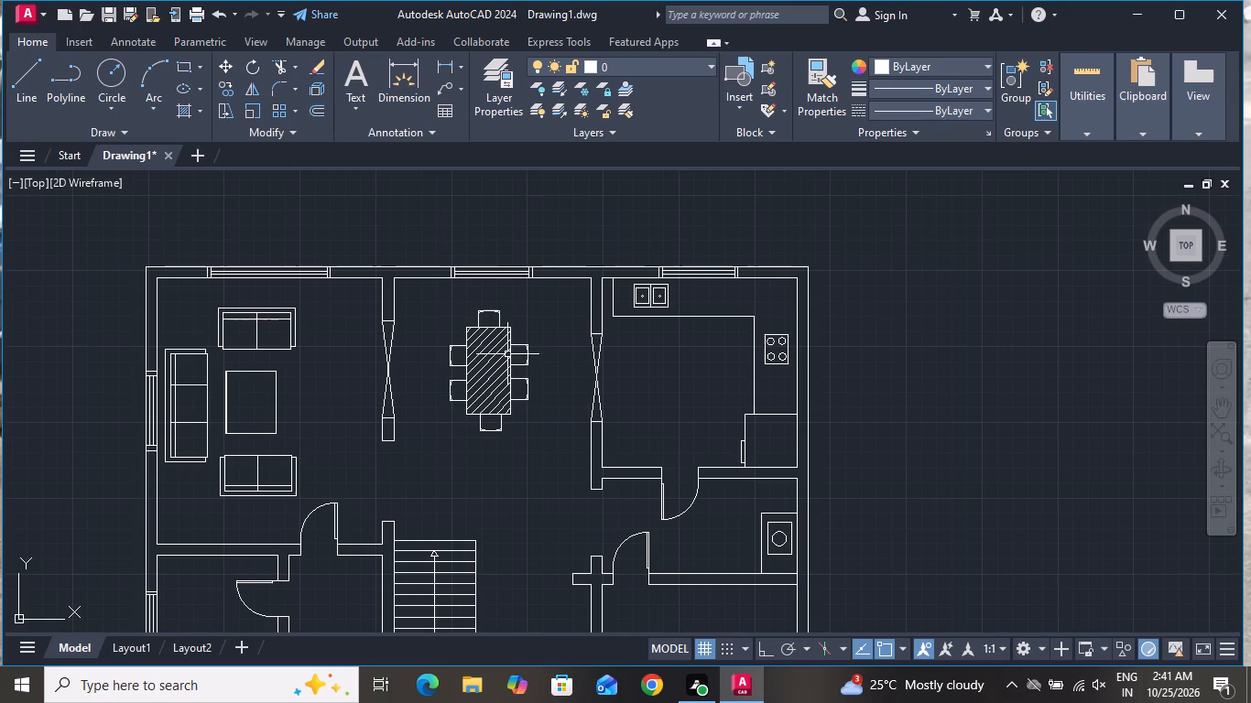
scroll(573, 484, "down", 3)
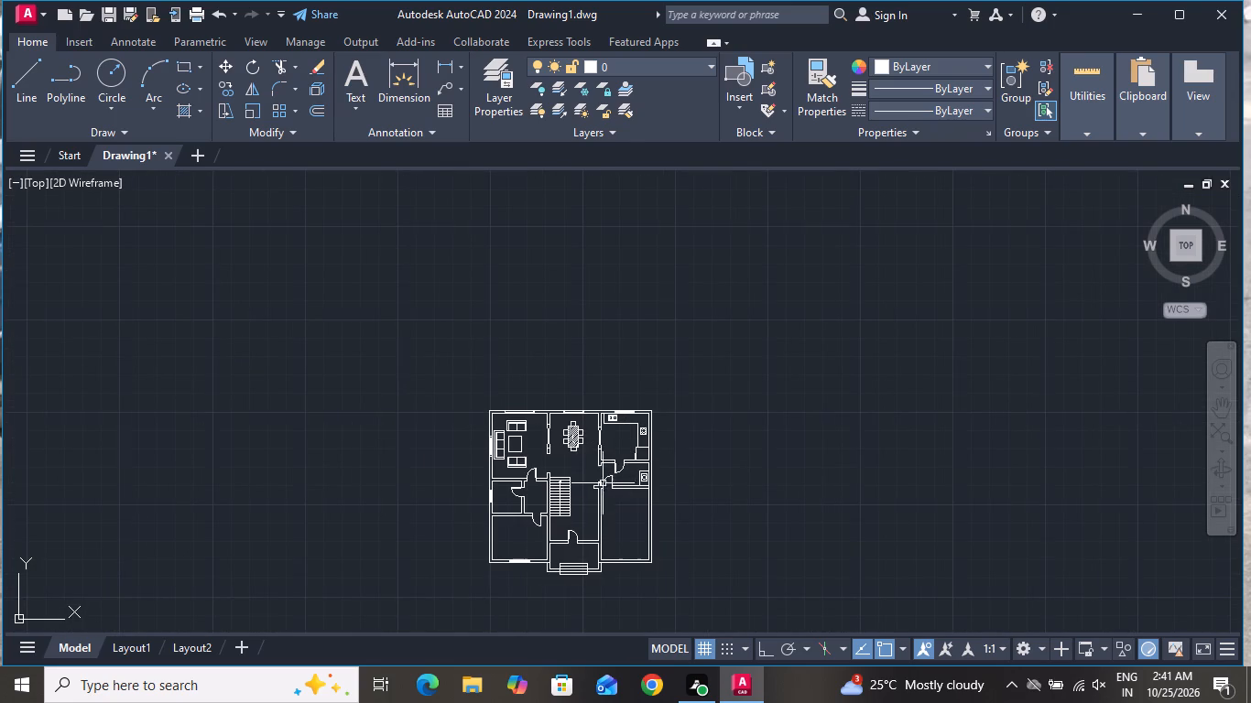
left_click(962, 106)
left_click(926, 199)
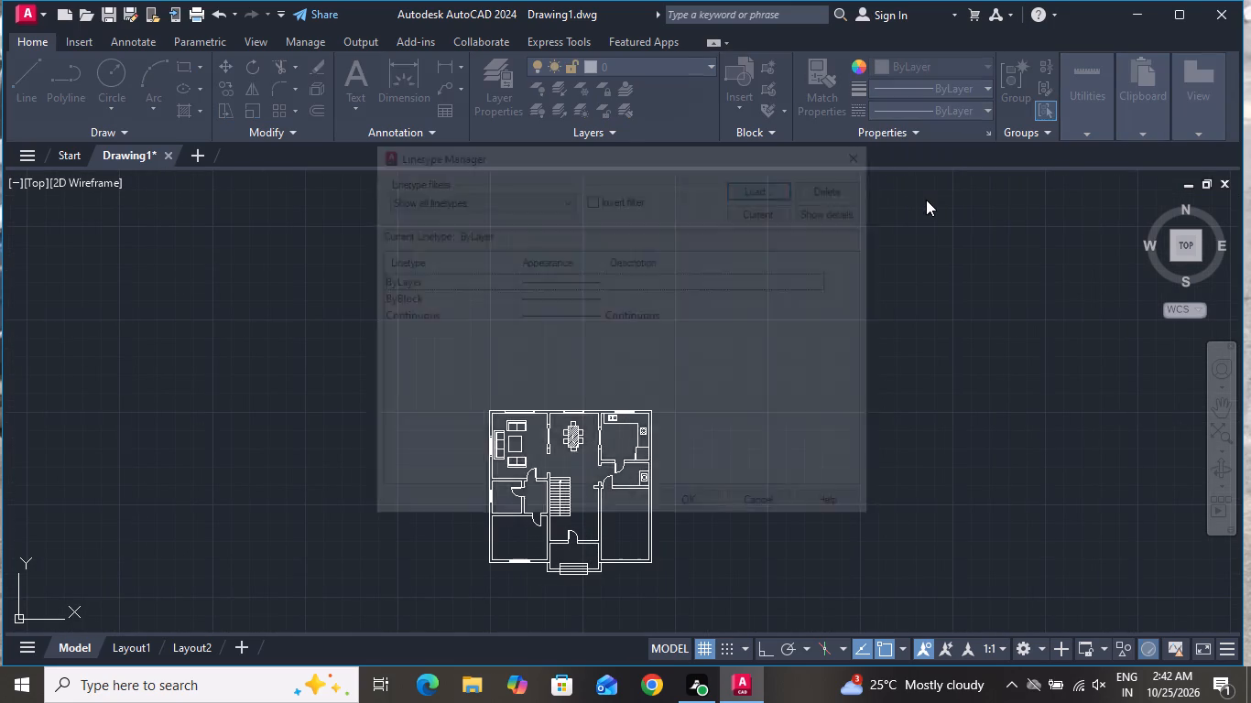
left_click(768, 187)
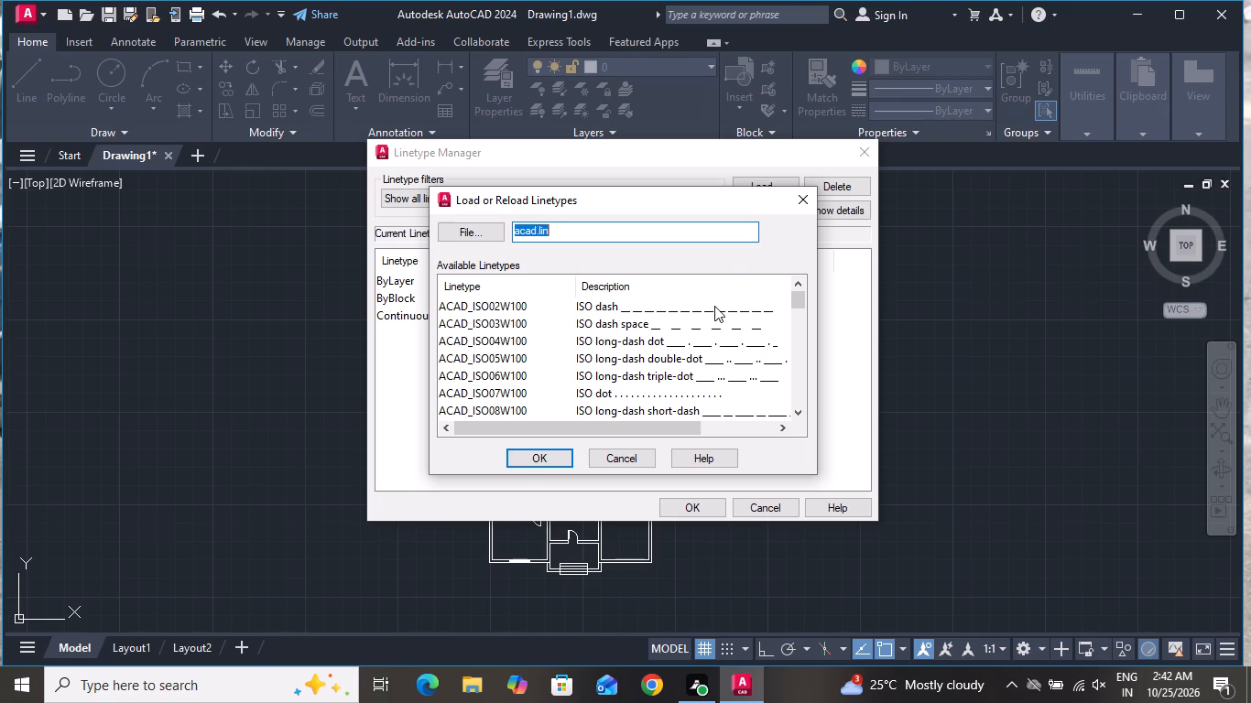
left_click(714, 306)
left_click(518, 454)
left_click(691, 509)
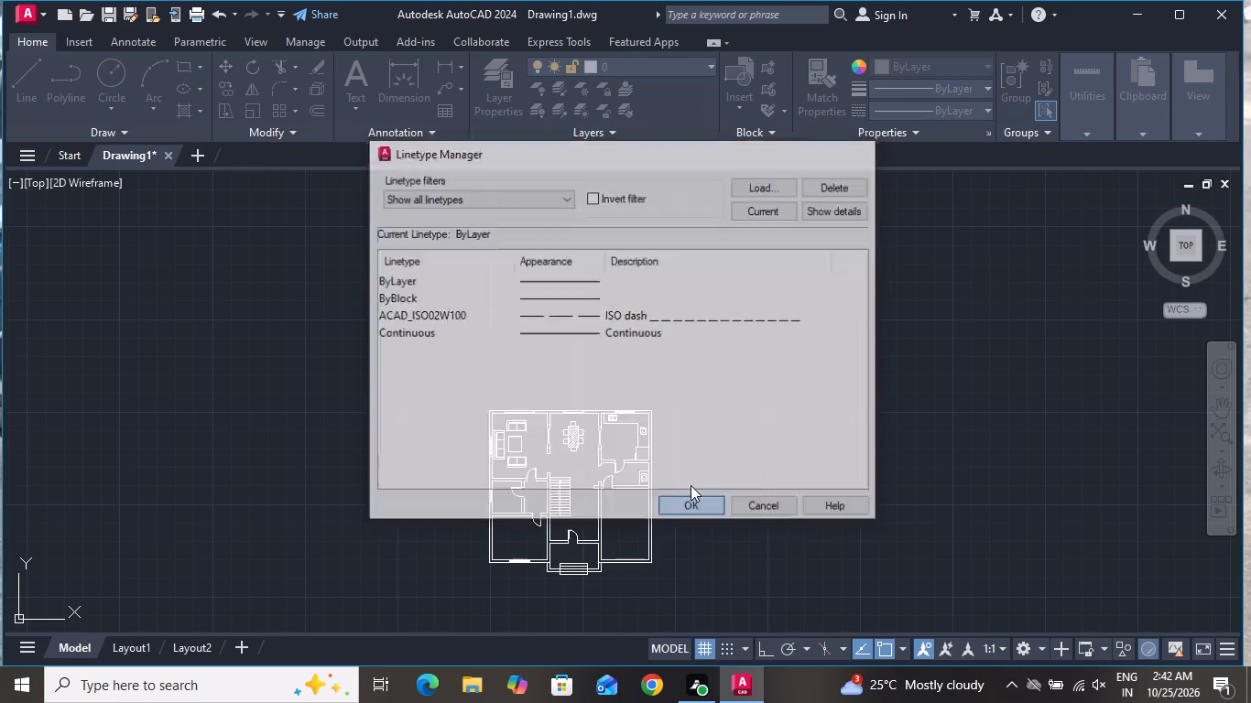
left_click(962, 105)
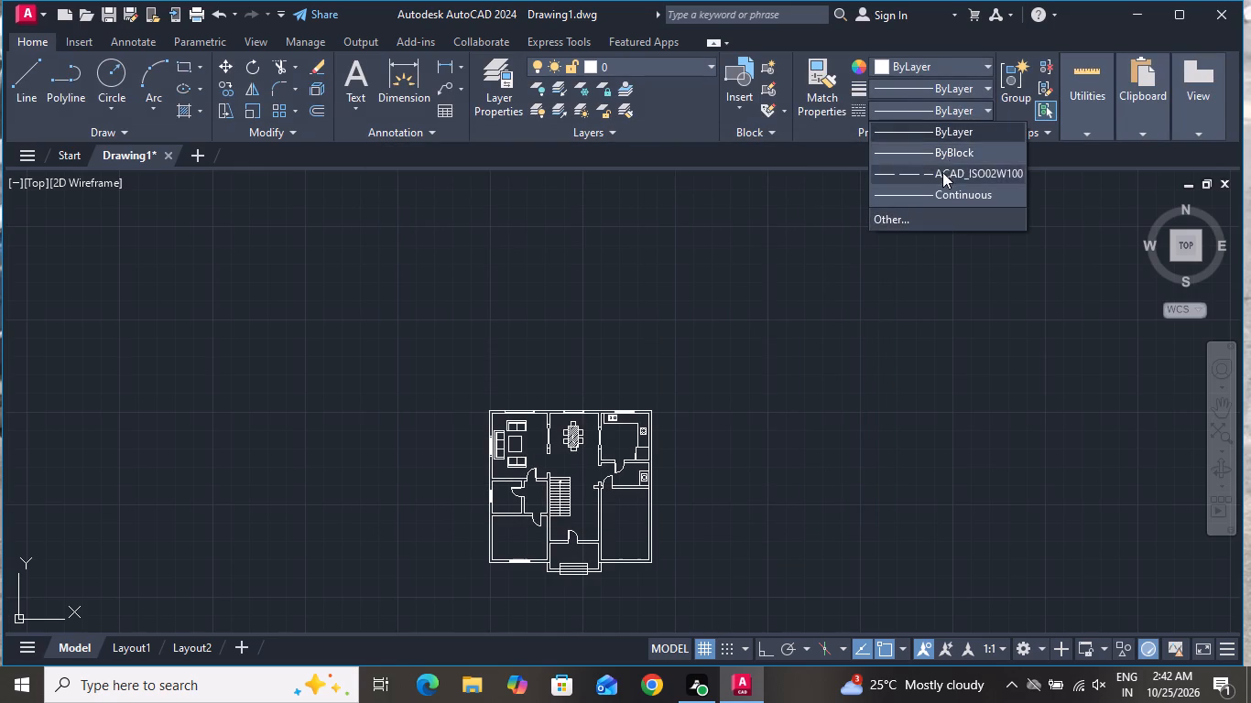
left_click(942, 173)
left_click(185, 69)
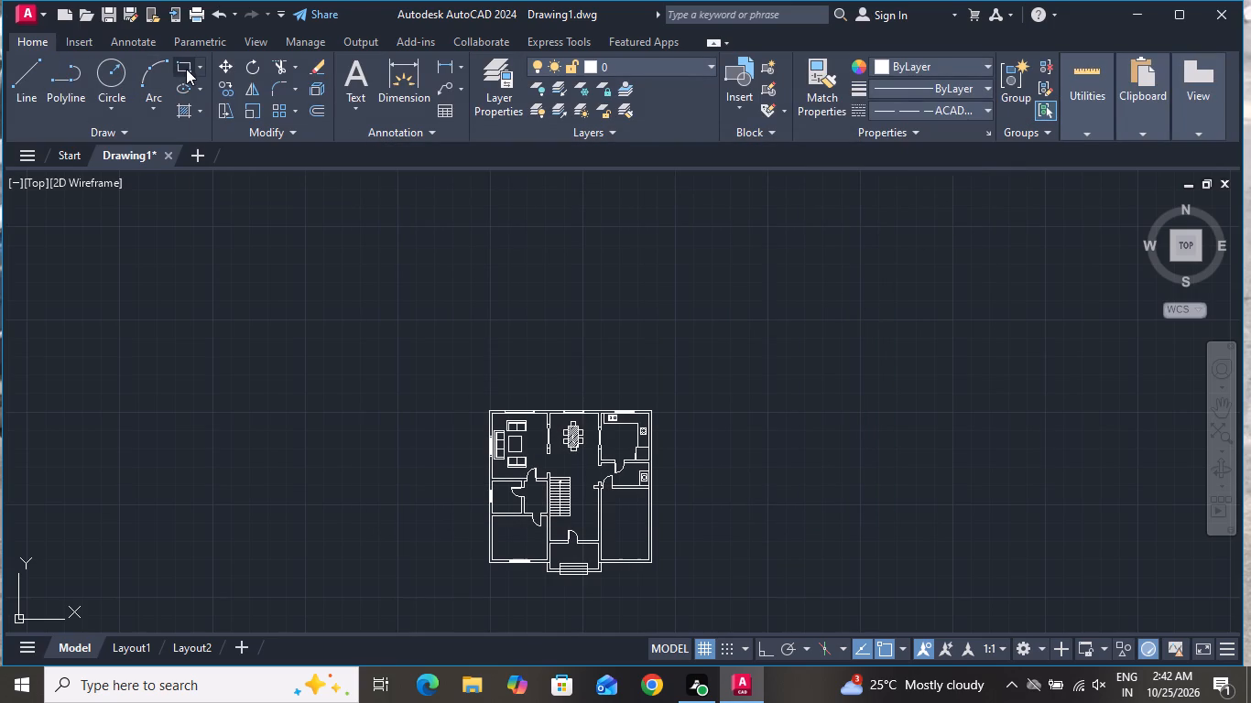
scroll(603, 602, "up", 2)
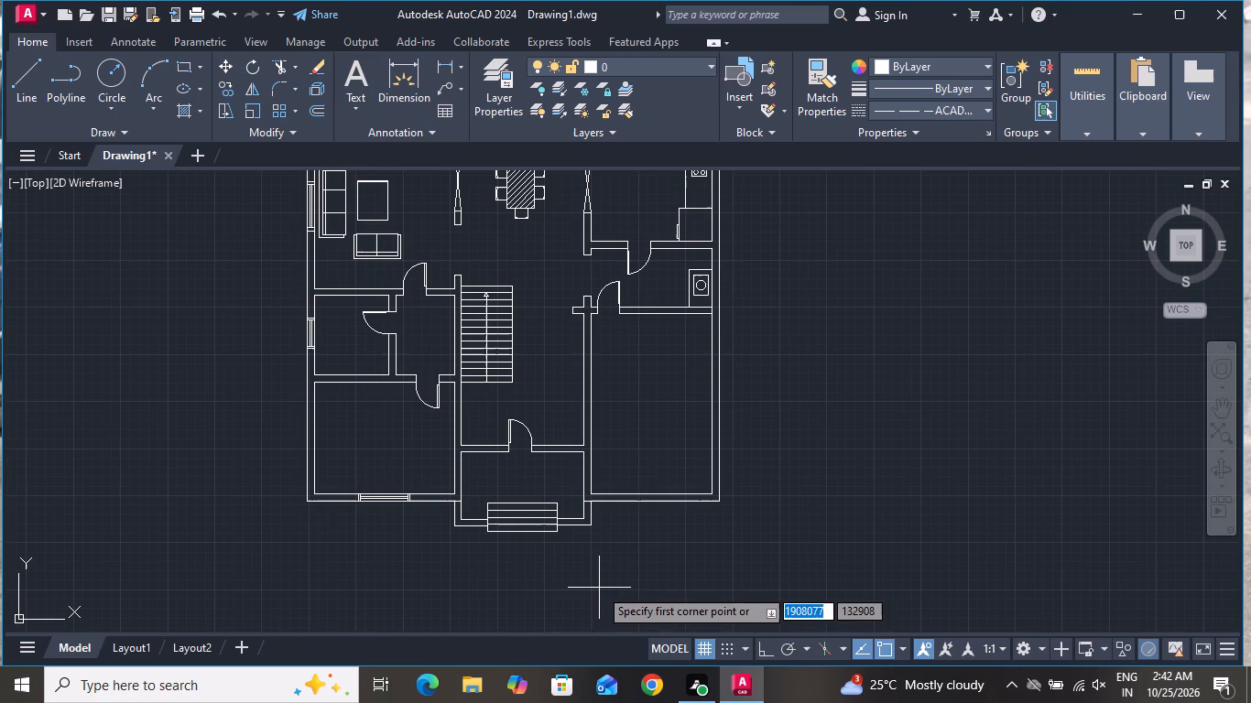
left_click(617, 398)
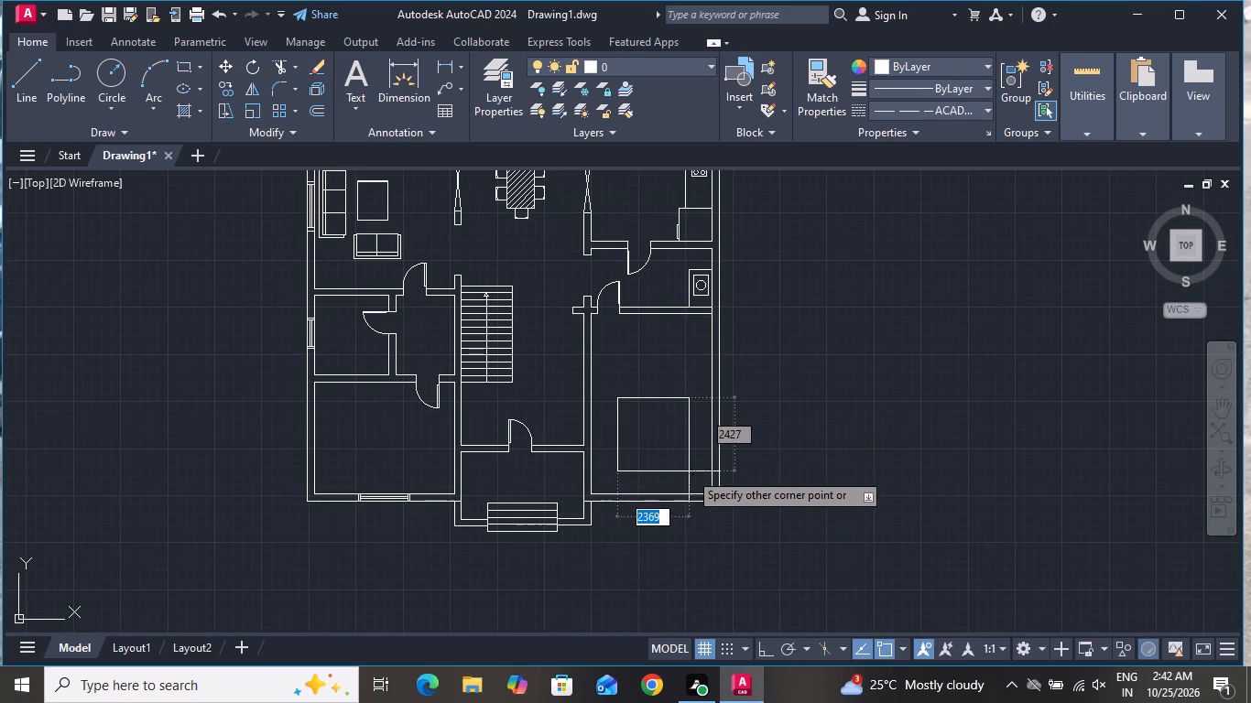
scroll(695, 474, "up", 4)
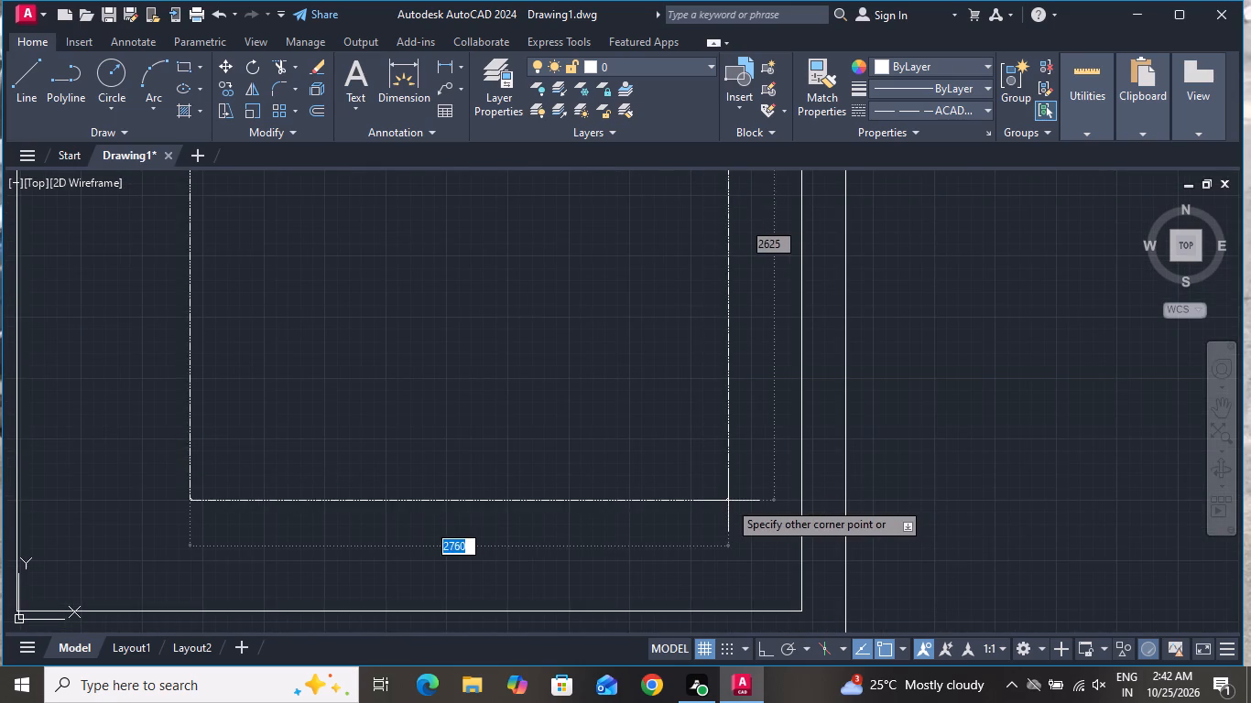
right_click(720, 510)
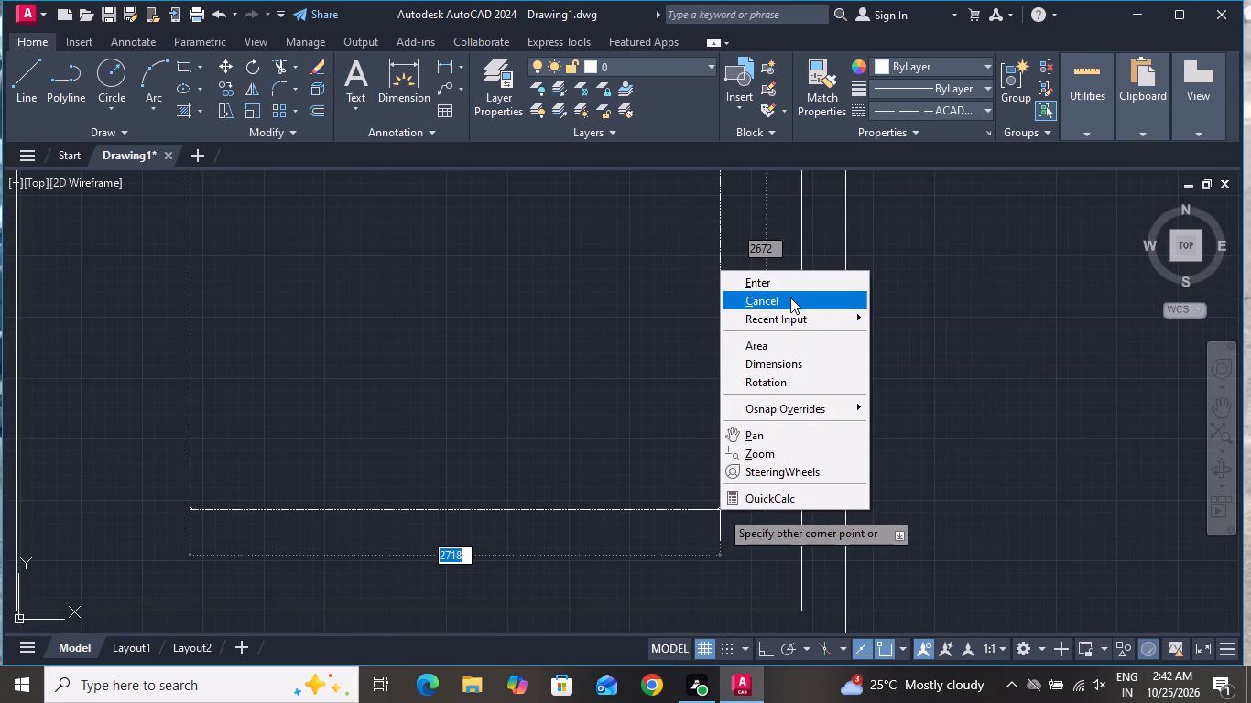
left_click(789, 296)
Load the ACAD_ISO04W100 (ISO long-dash dot) linetype into the drawing.
left_click(941, 114)
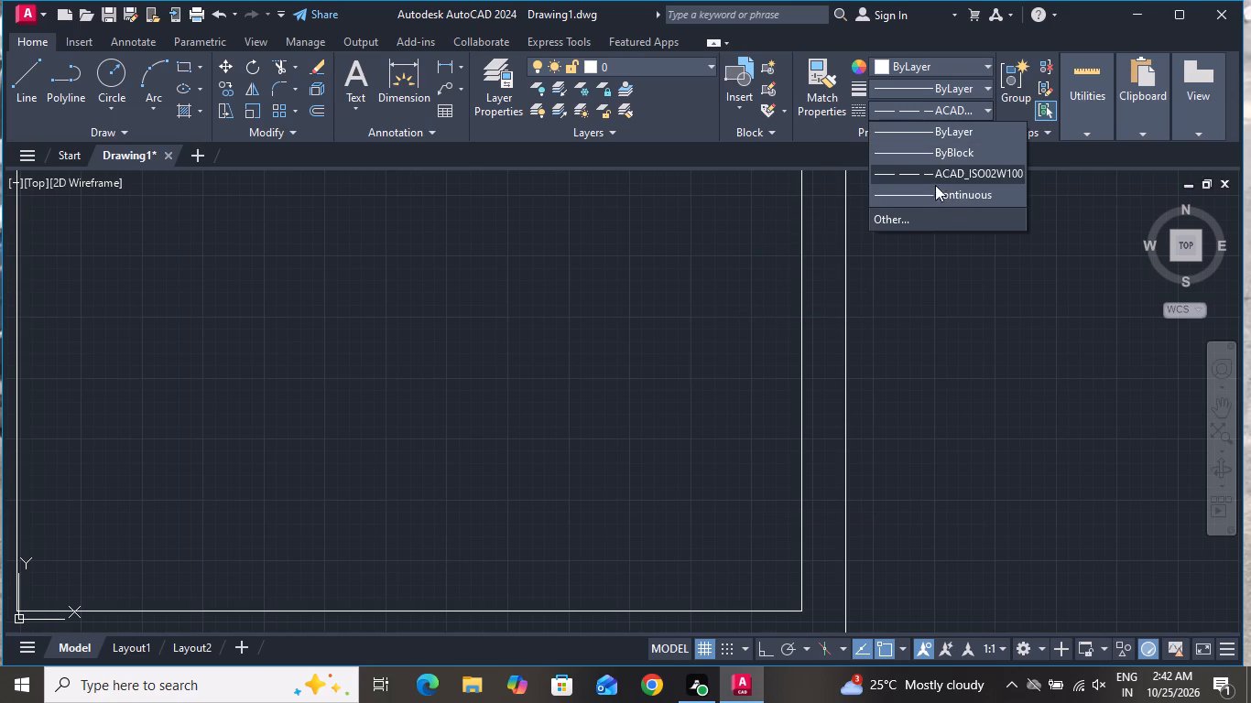
left_click(928, 211)
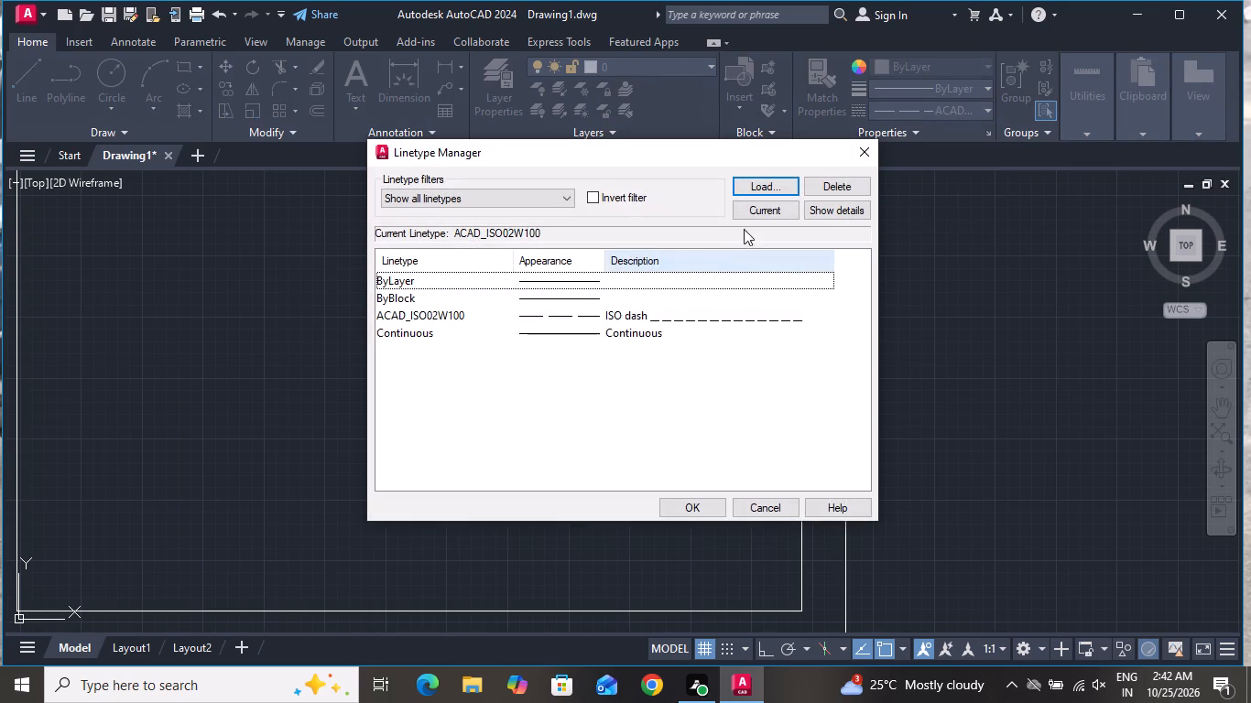
left_click(768, 182)
left_click(701, 333)
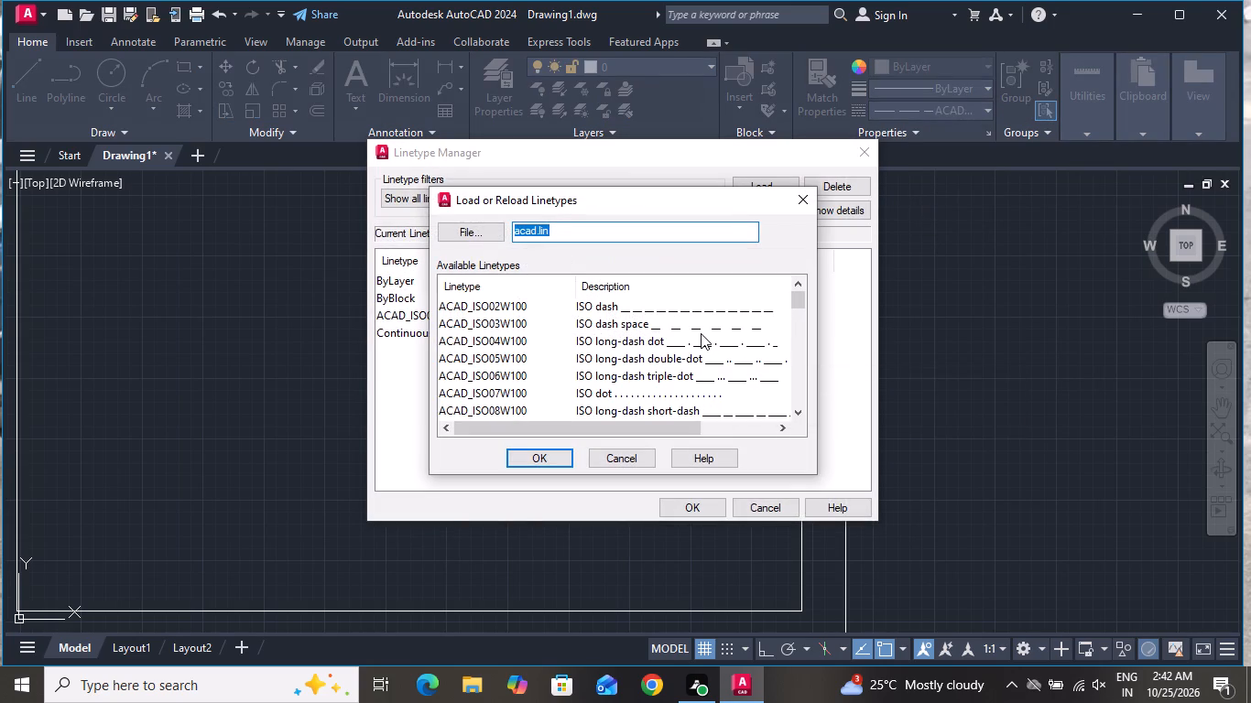
left_click(570, 460)
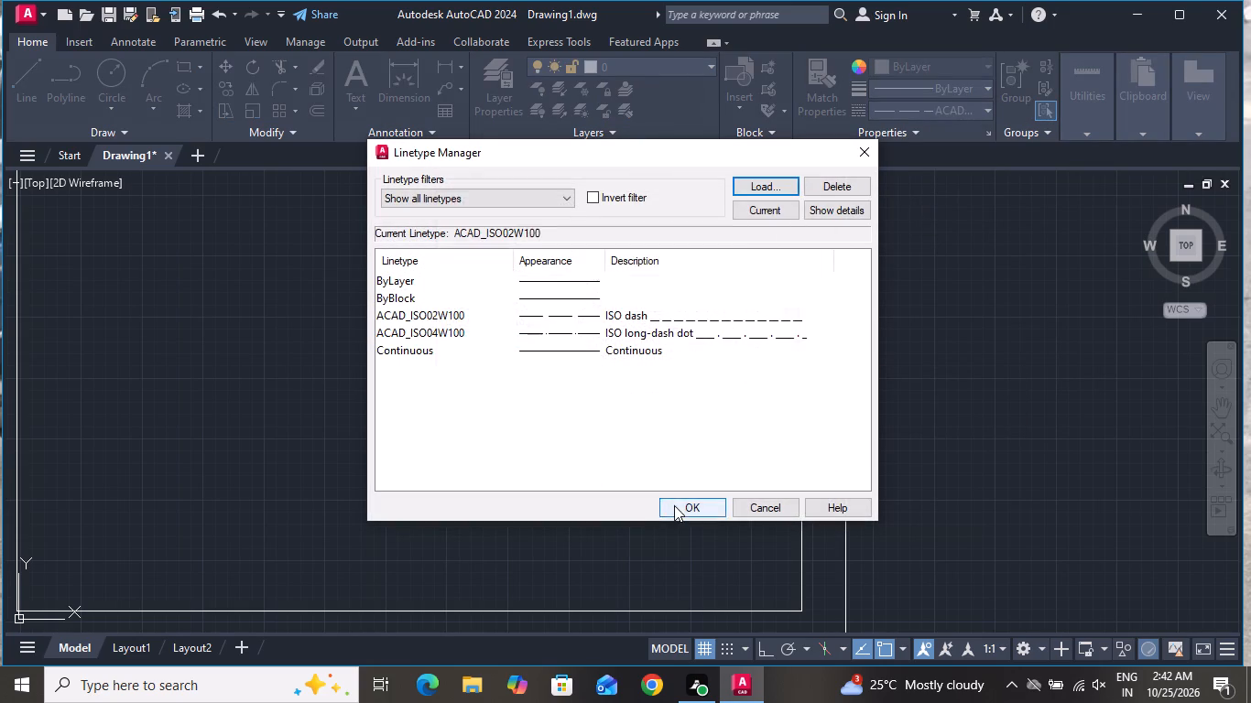
left_click(674, 505)
Draw a rectangle about 2900 by 2750 inside the floor plan's lower-right room, using ACAD_ISO02W100 as the current linetype.
left_click(938, 91)
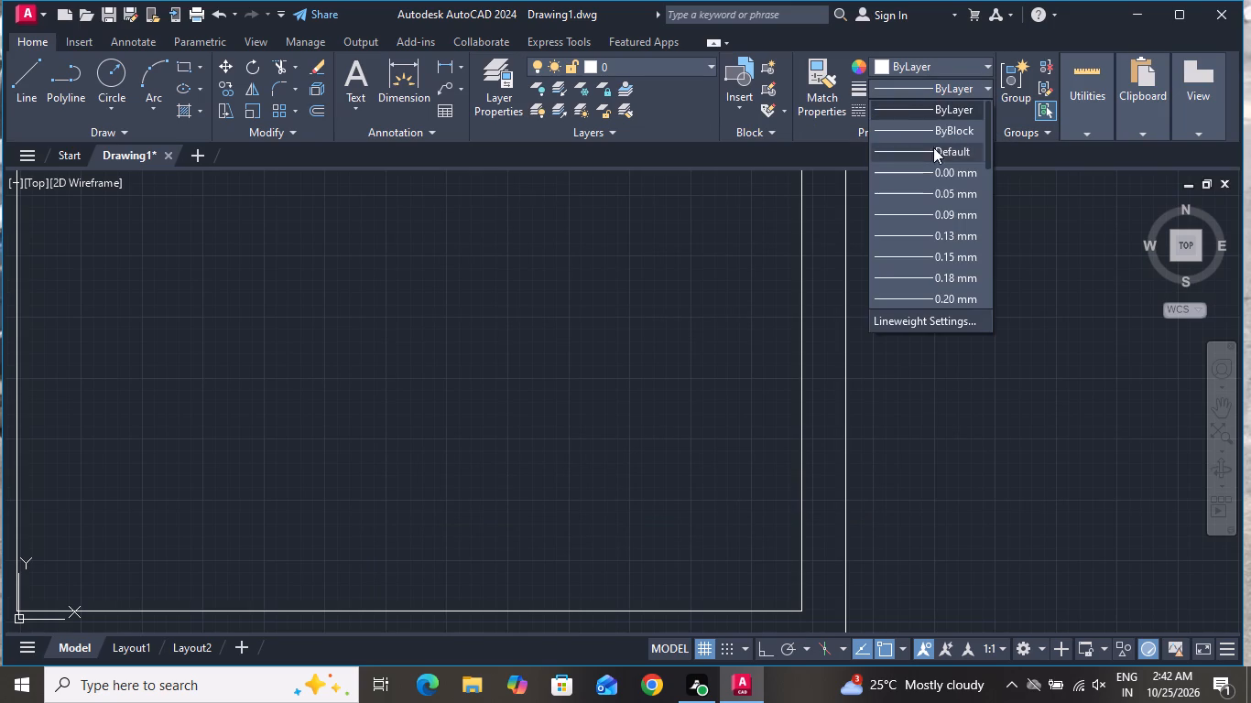
left_click(1081, 256)
left_click(932, 106)
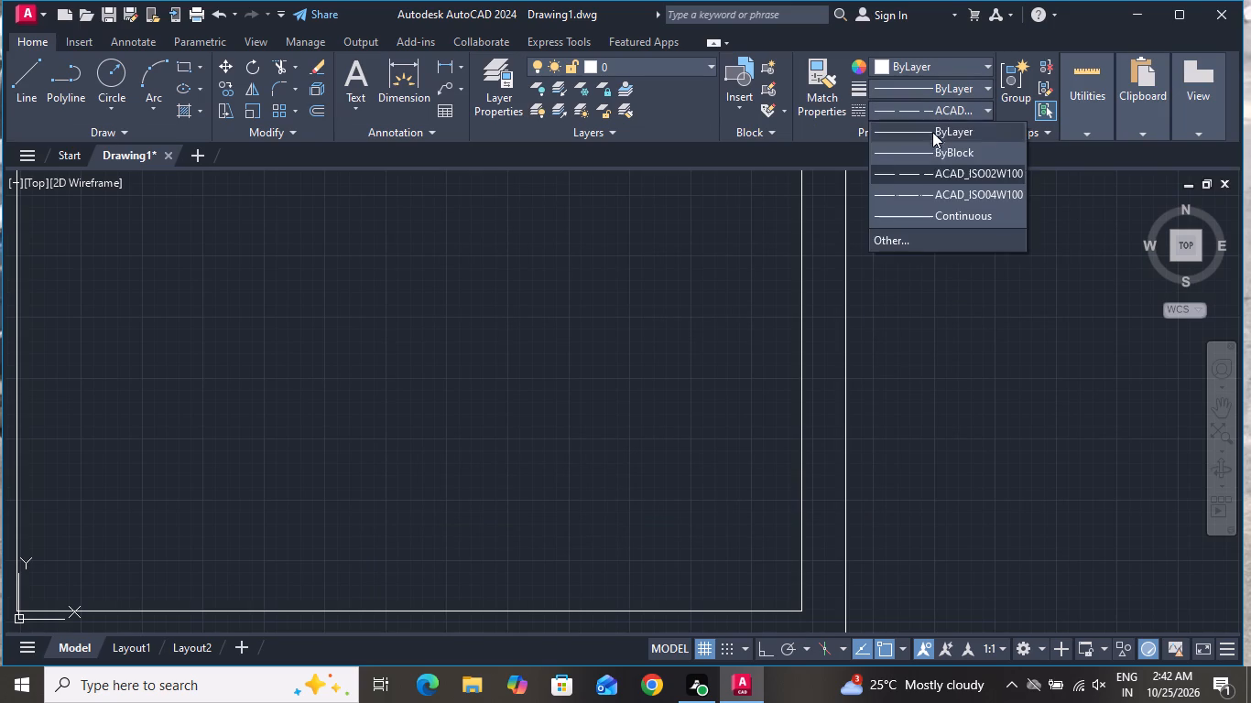
left_click(931, 168)
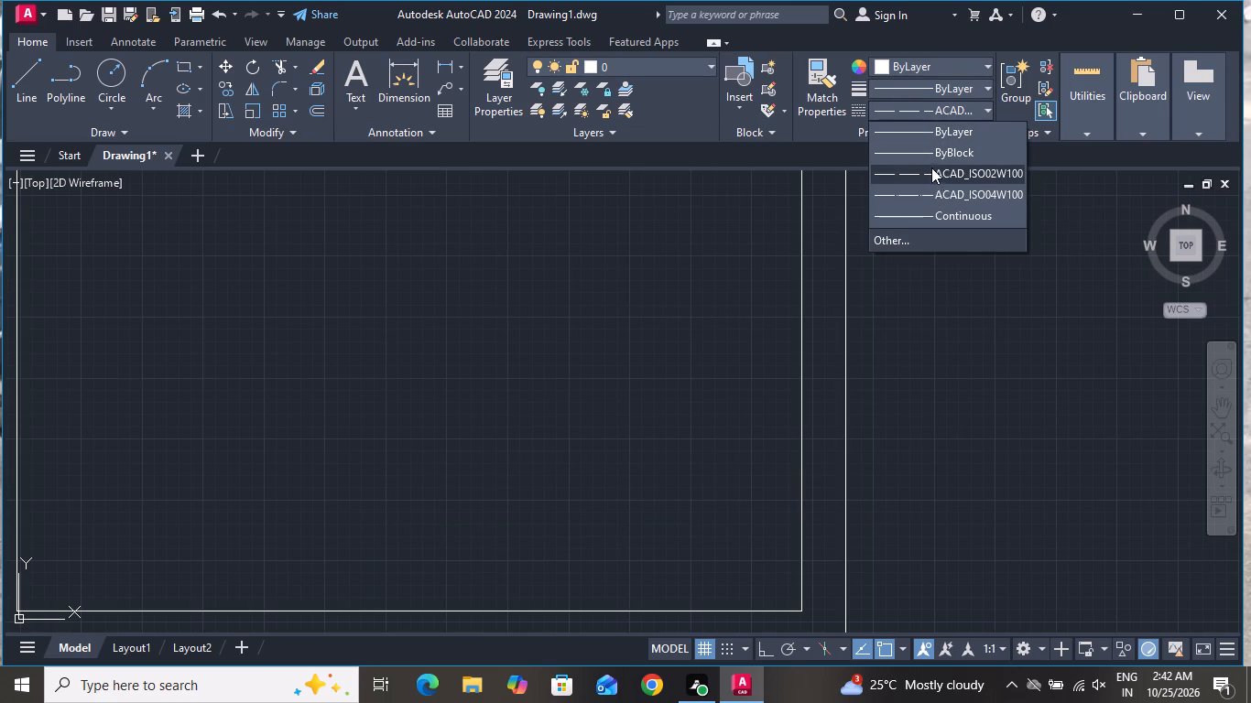
left_click(29, 70)
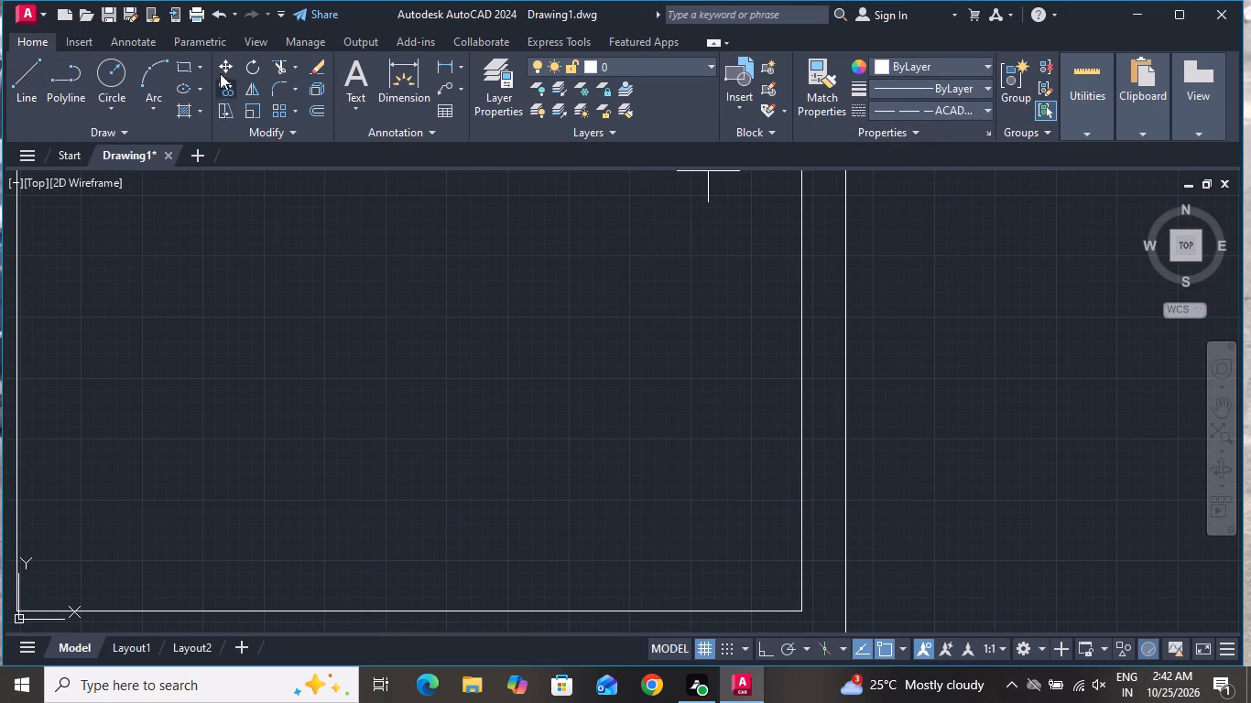
left_click(188, 65)
scroll(465, 285, "down", 3)
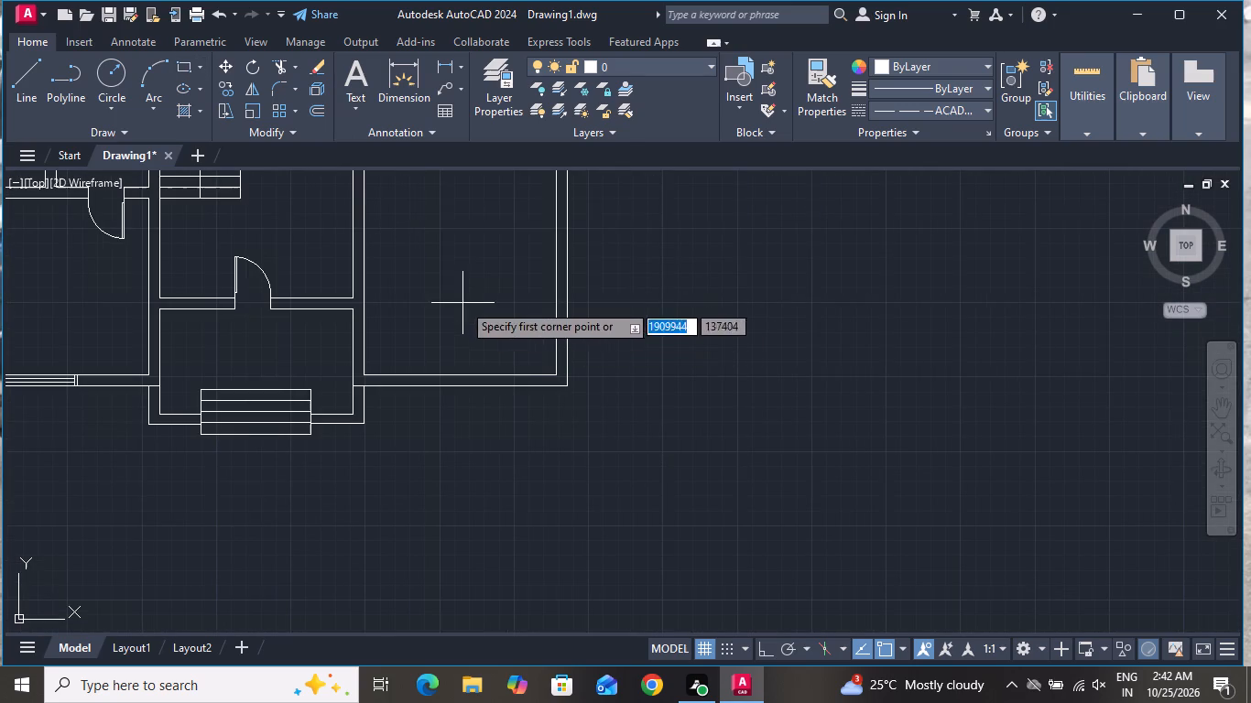
left_click(393, 204)
scroll(530, 343, "up", 3)
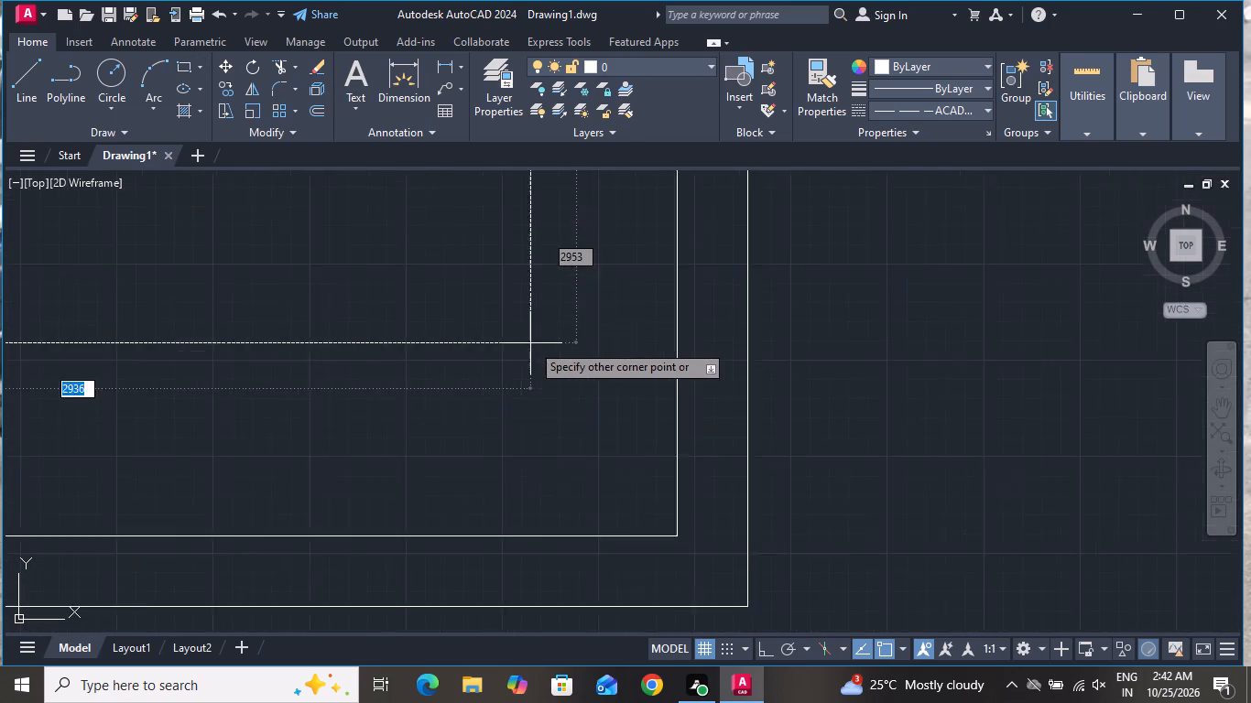
scroll(531, 343, "up", 7)
scroll(742, 505, "down", 2)
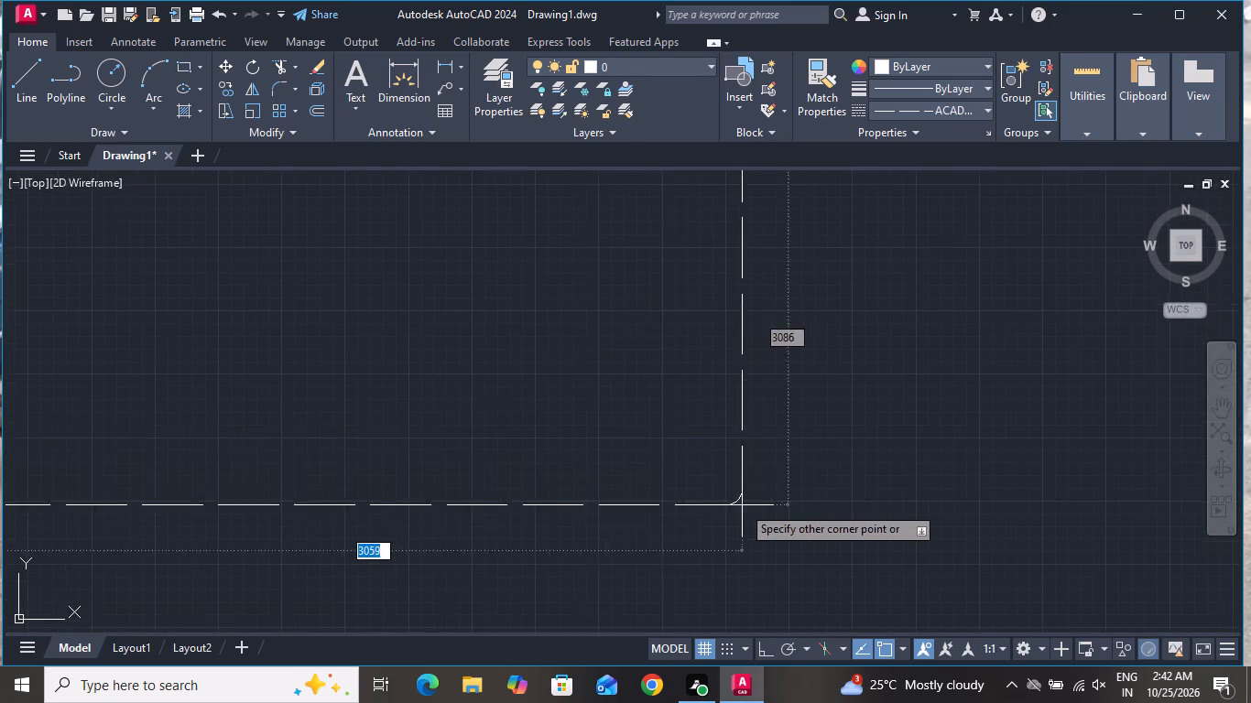
scroll(742, 505, "down", 2)
scroll(868, 525, "down", 4)
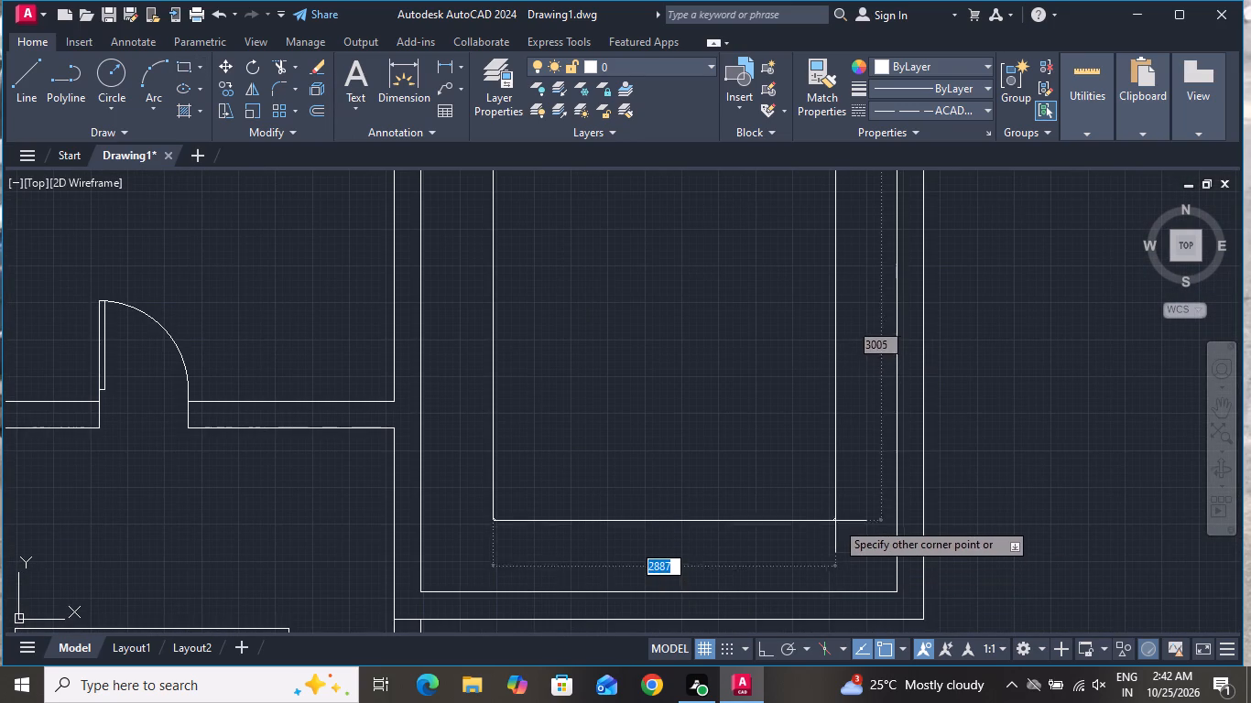
left_click(838, 492)
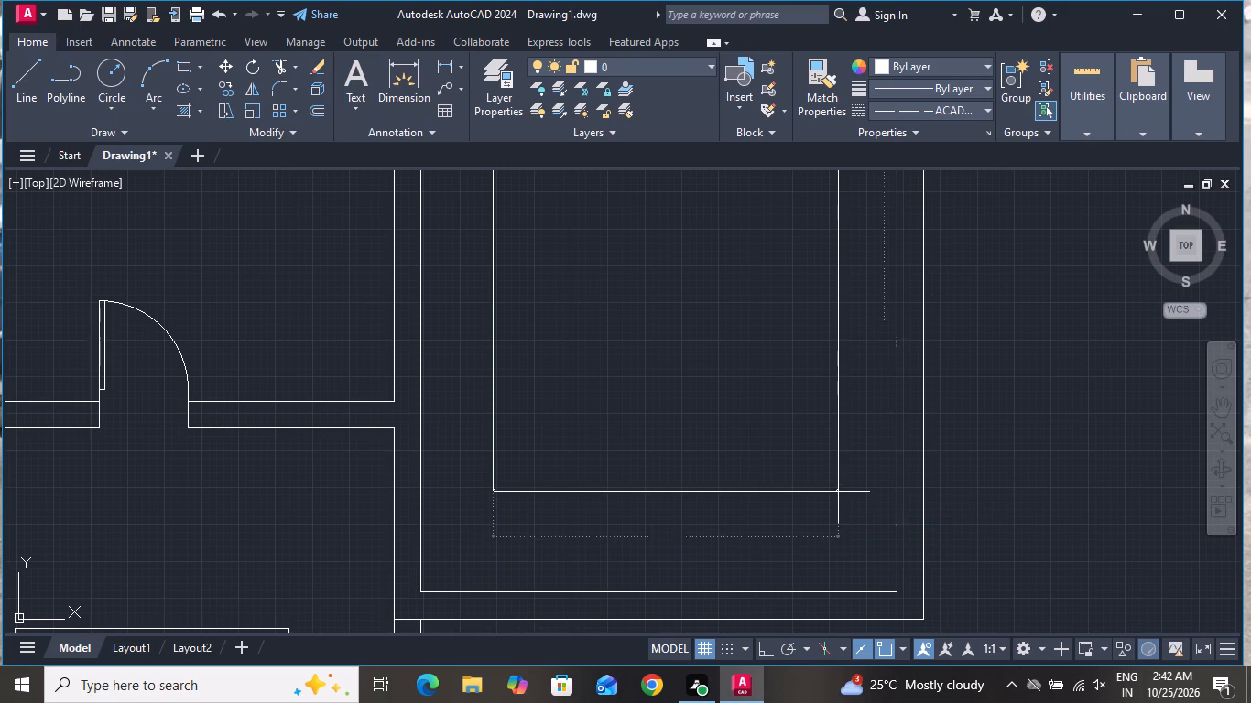
Set the thickness property of the rectangle in the lower-right room to 10.
scroll(841, 502, "down", 1)
left_click(841, 456)
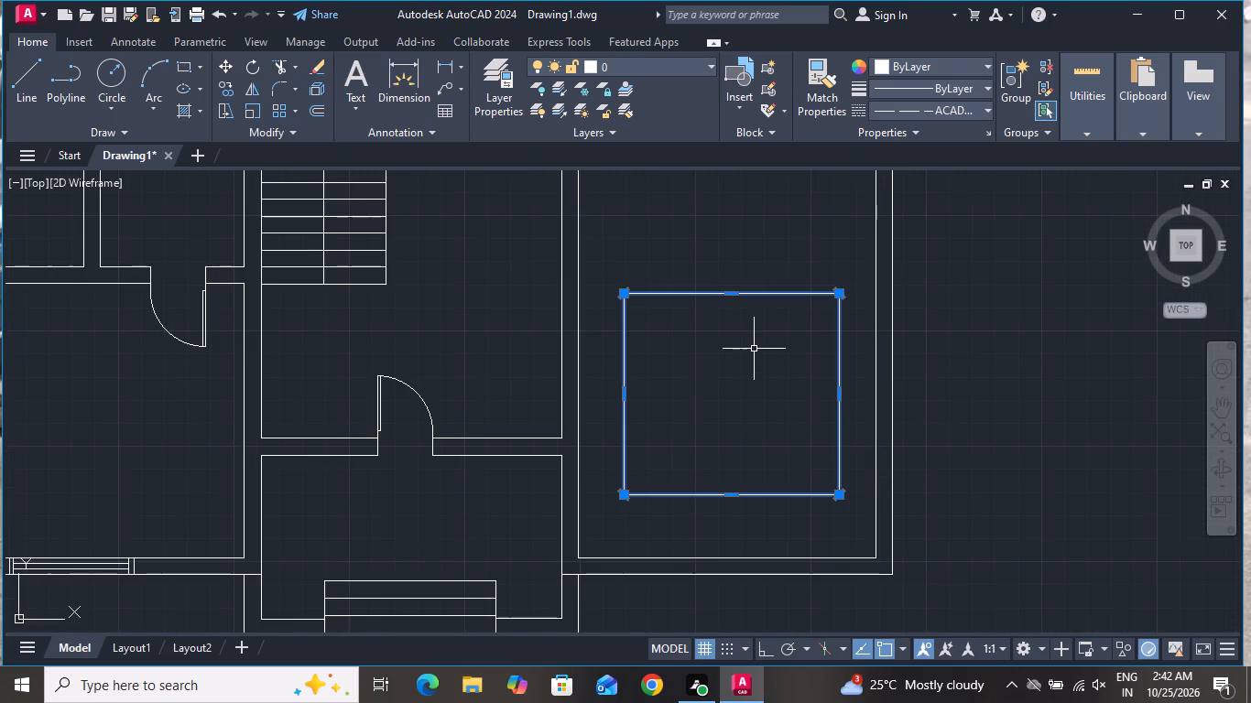
right_click(261, 397)
left_click(332, 638)
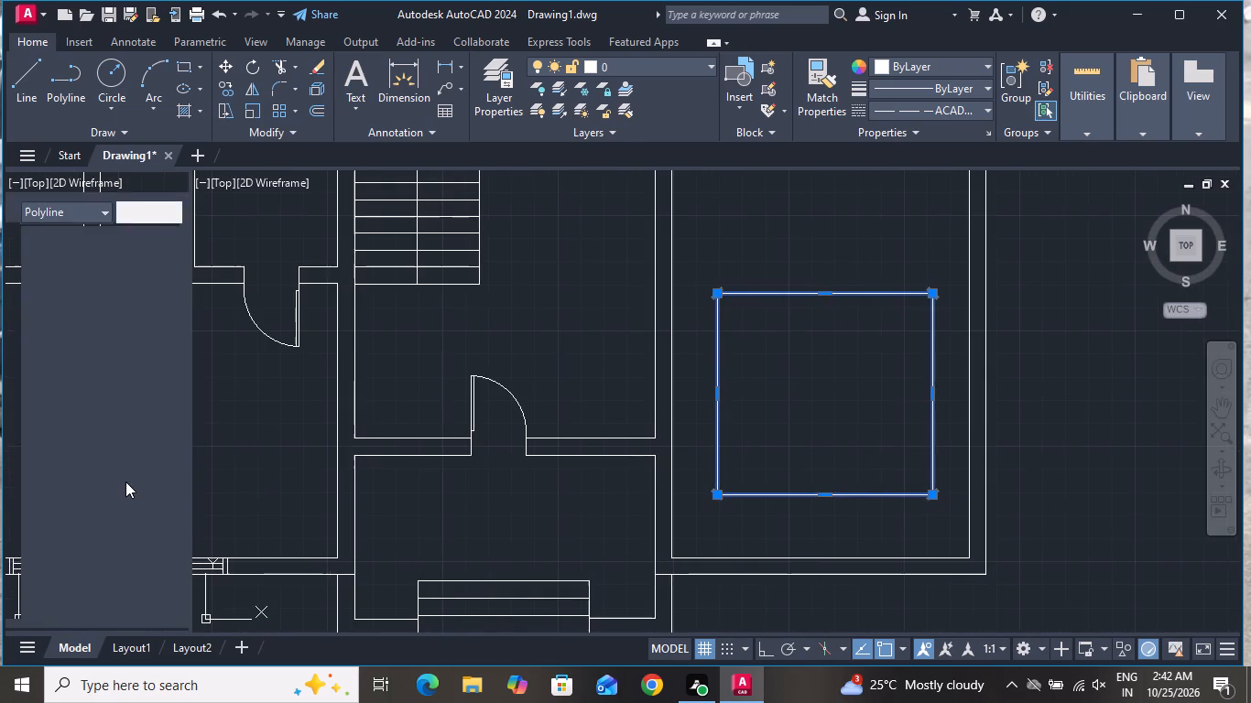
scroll(123, 480, "down", 1)
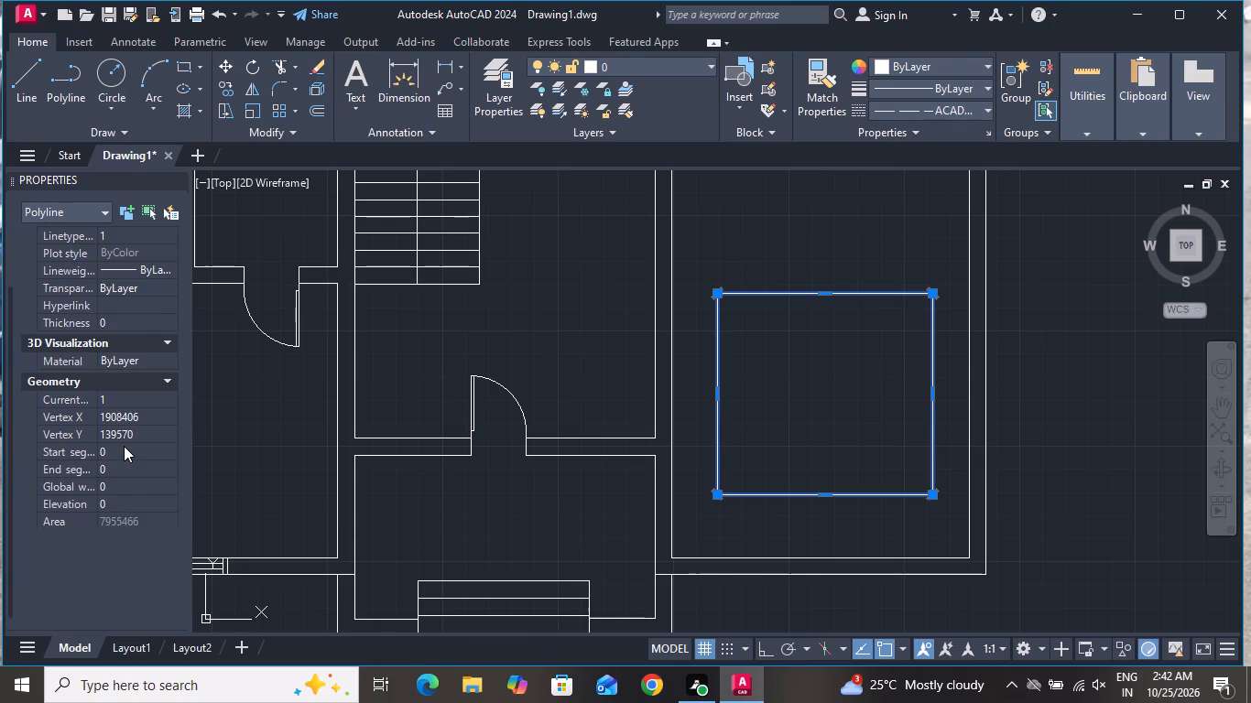
scroll(123, 446, "up", 2)
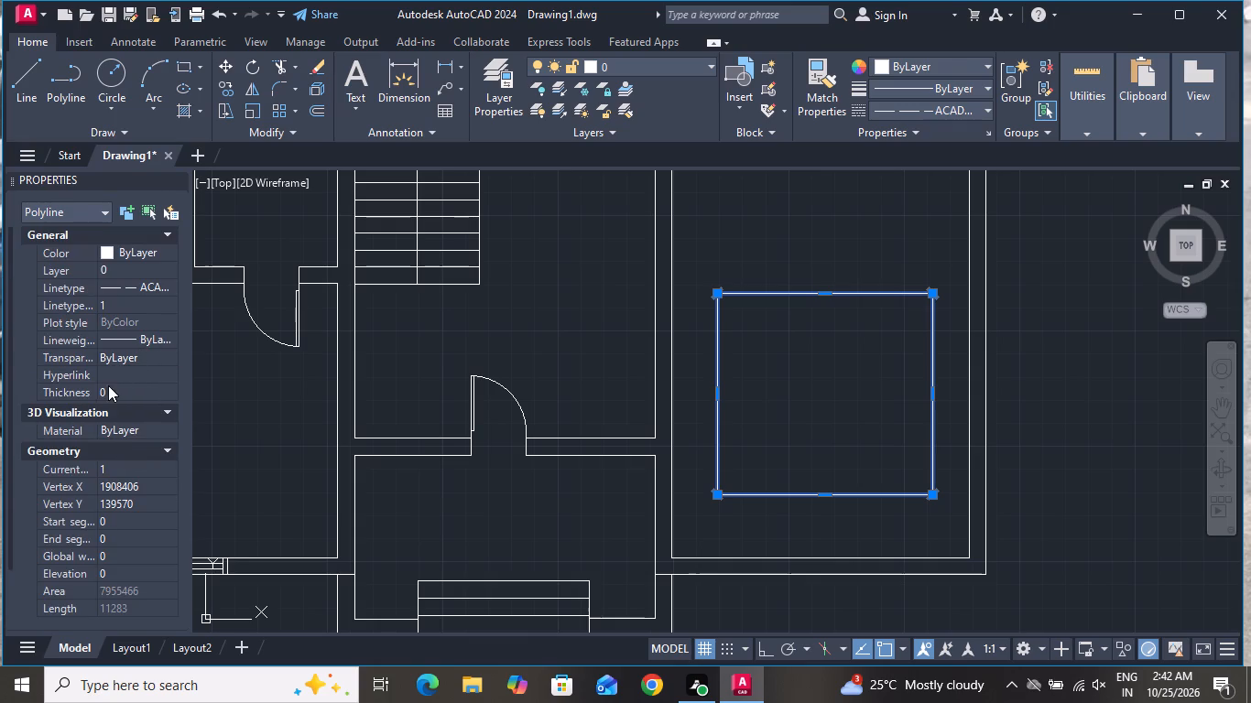
scroll(127, 388, "up", 9)
scroll(131, 399, "down", 1)
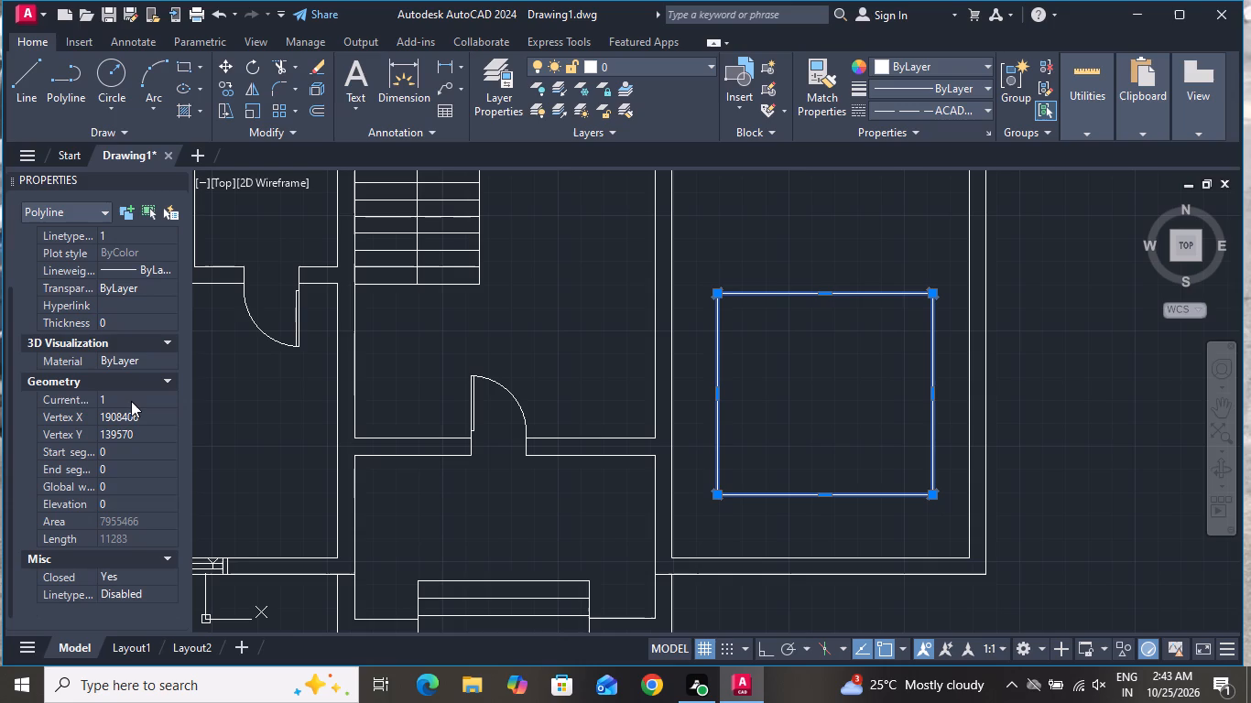
scroll(131, 401, "down", 7)
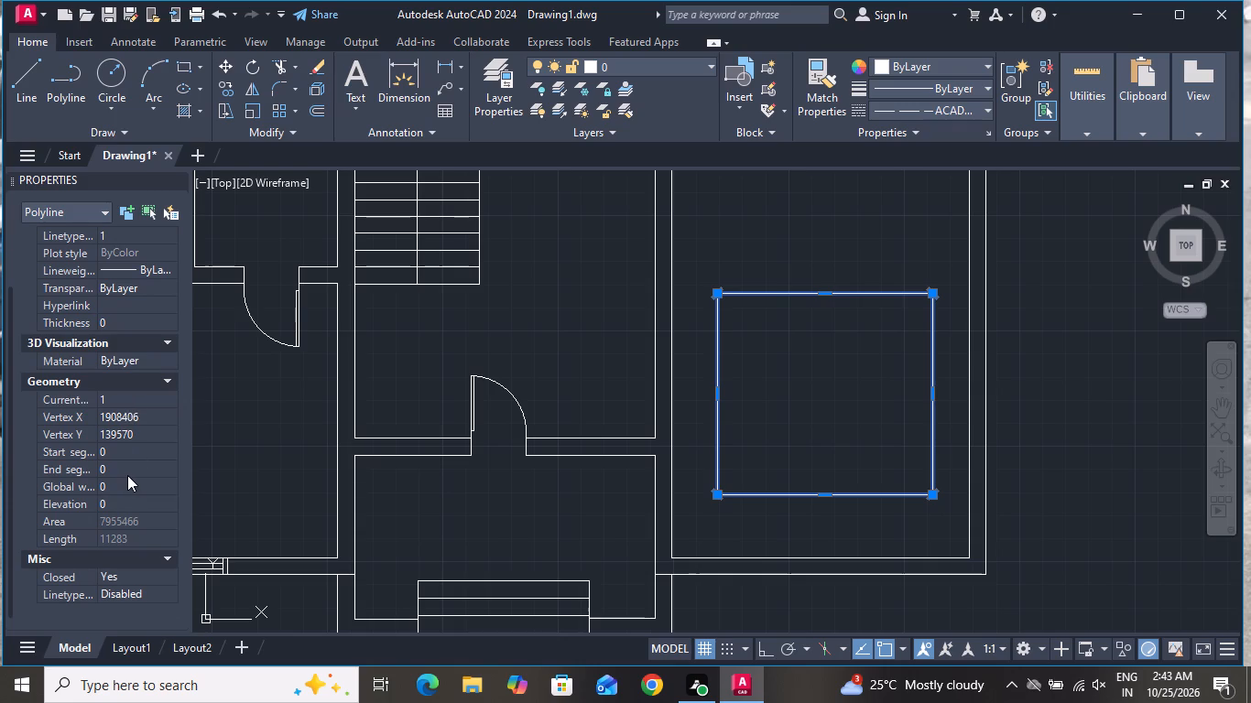
scroll(127, 475, "up", 5)
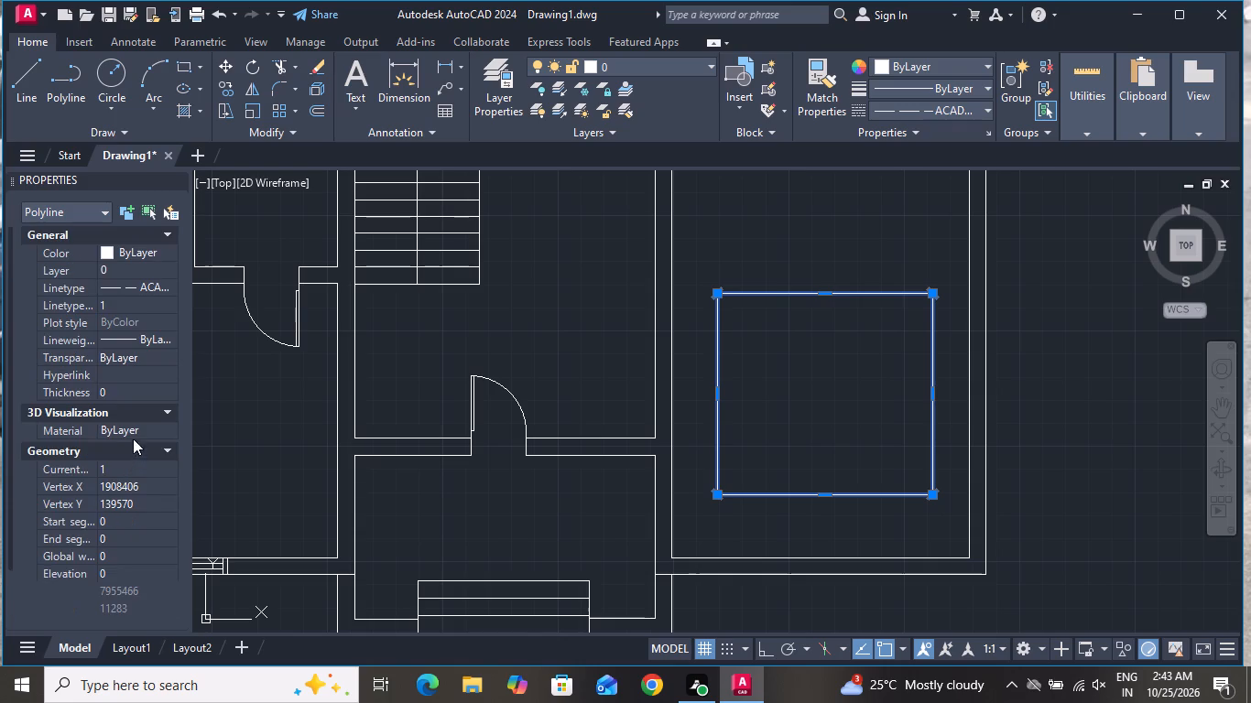
left_click(147, 303)
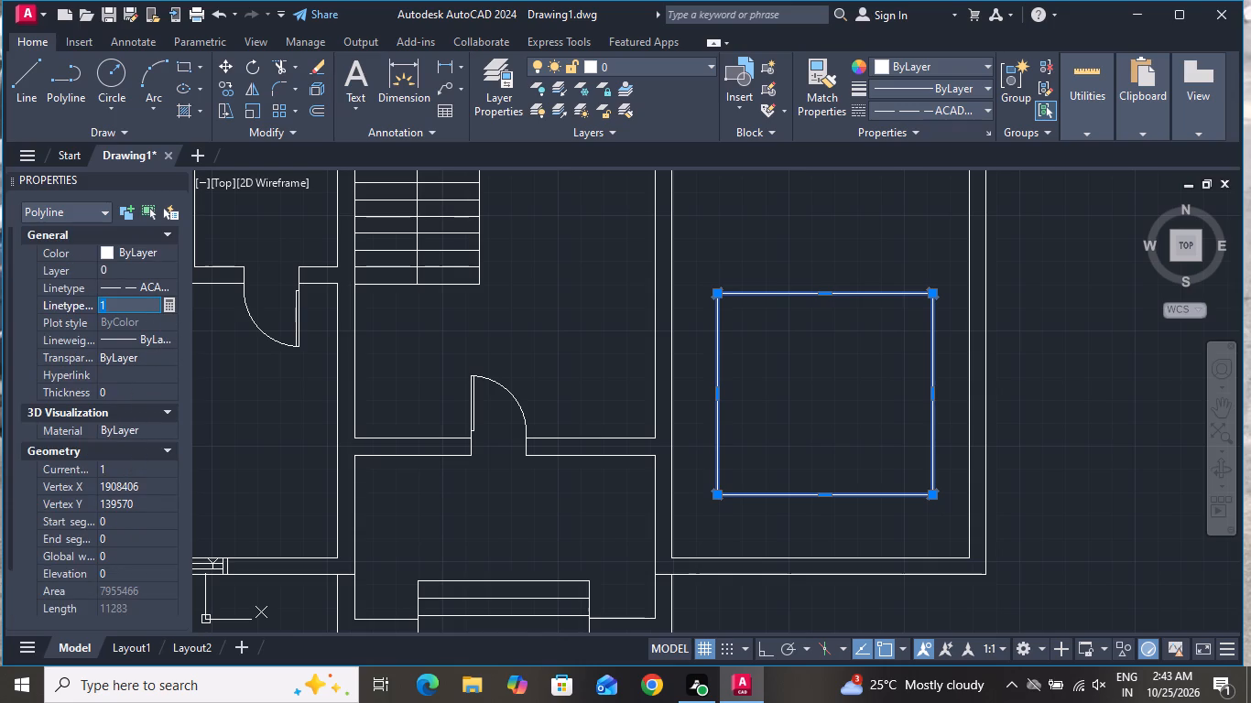
left_click(130, 395)
key("BackSpace")
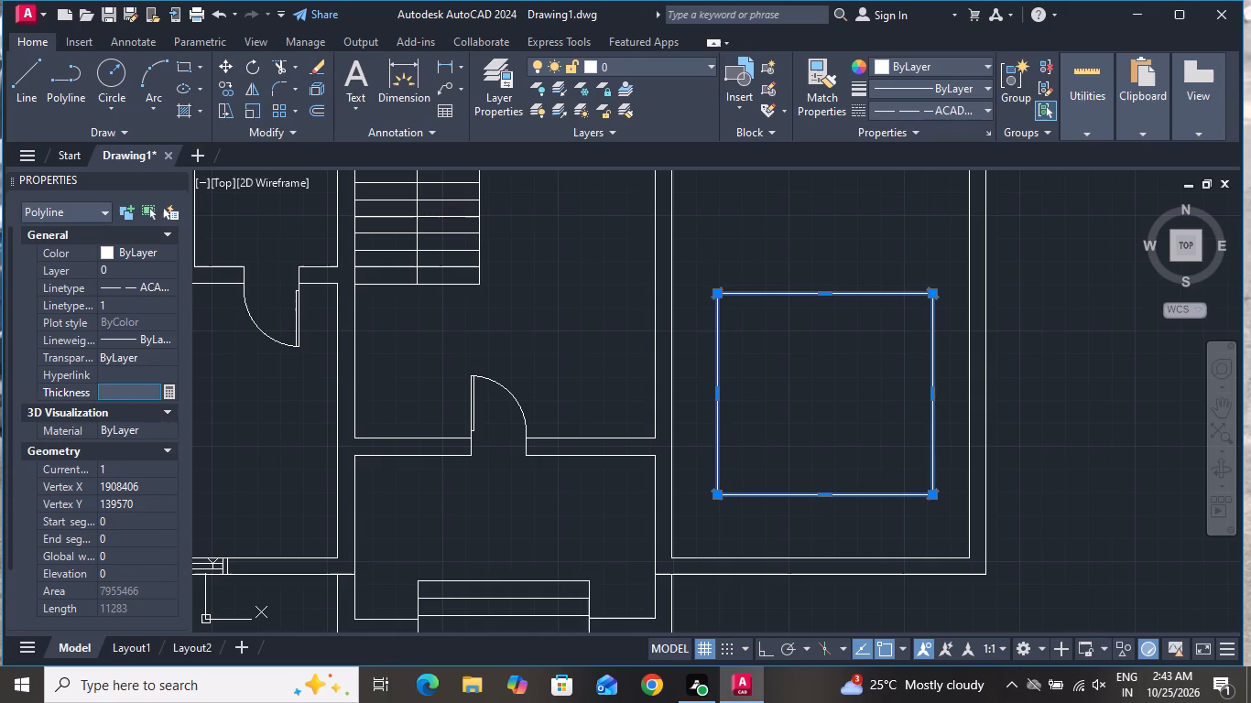
key("1")
key("0")
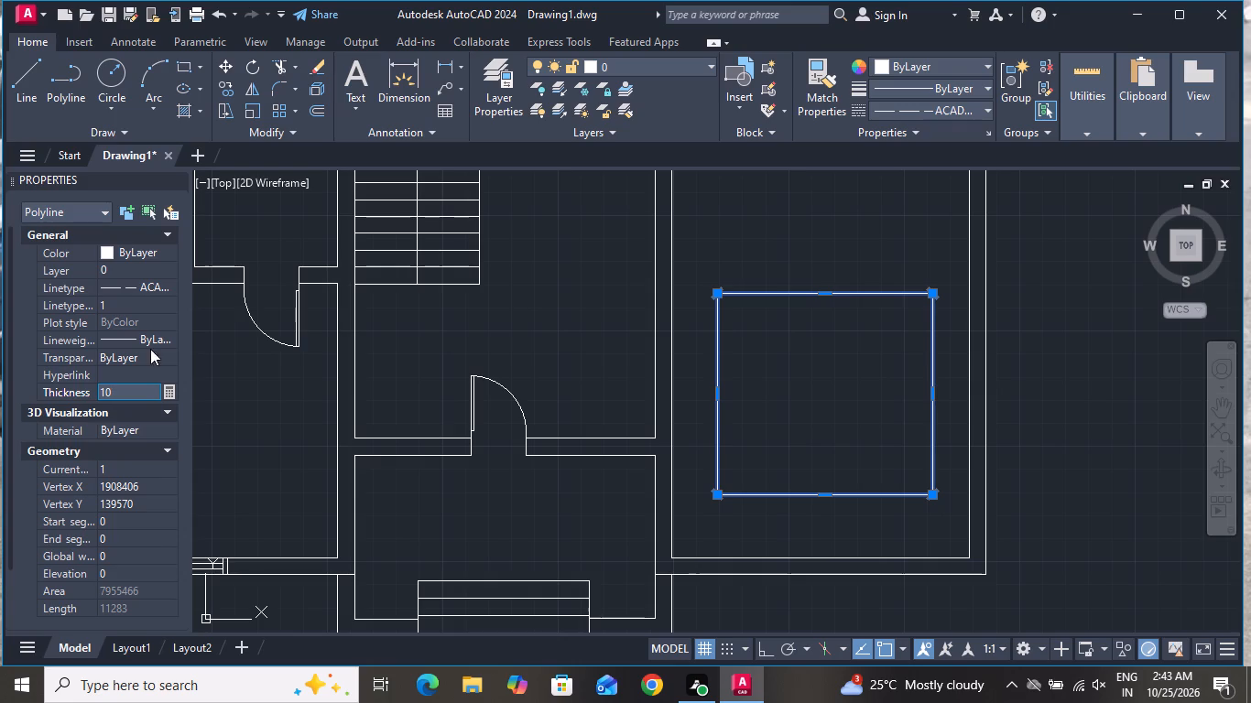
left_click(178, 178)
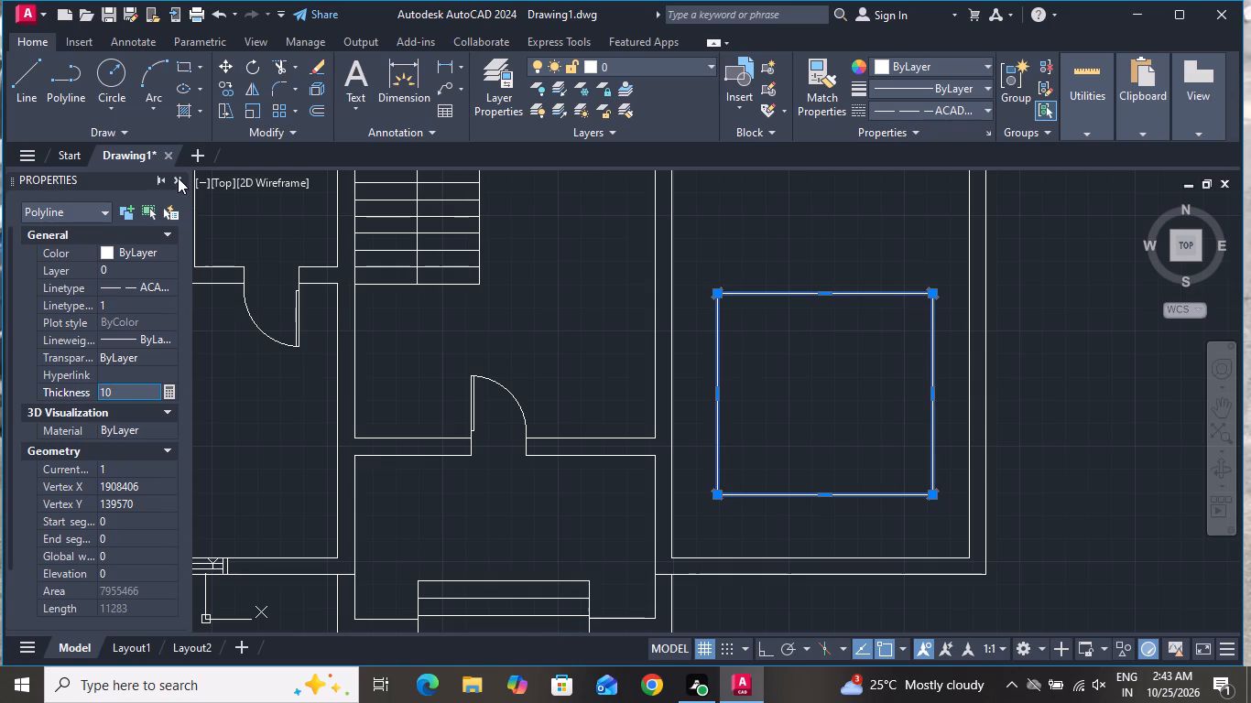
left_click(177, 178)
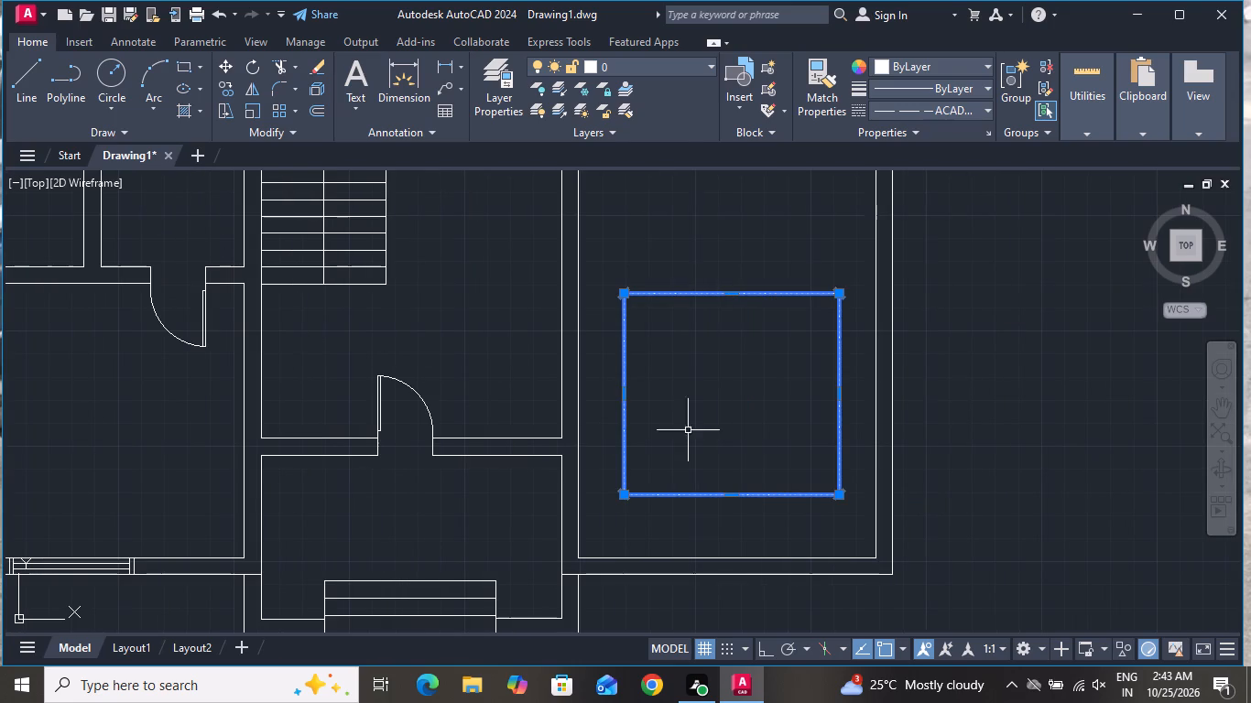
scroll(788, 416, "up", 2)
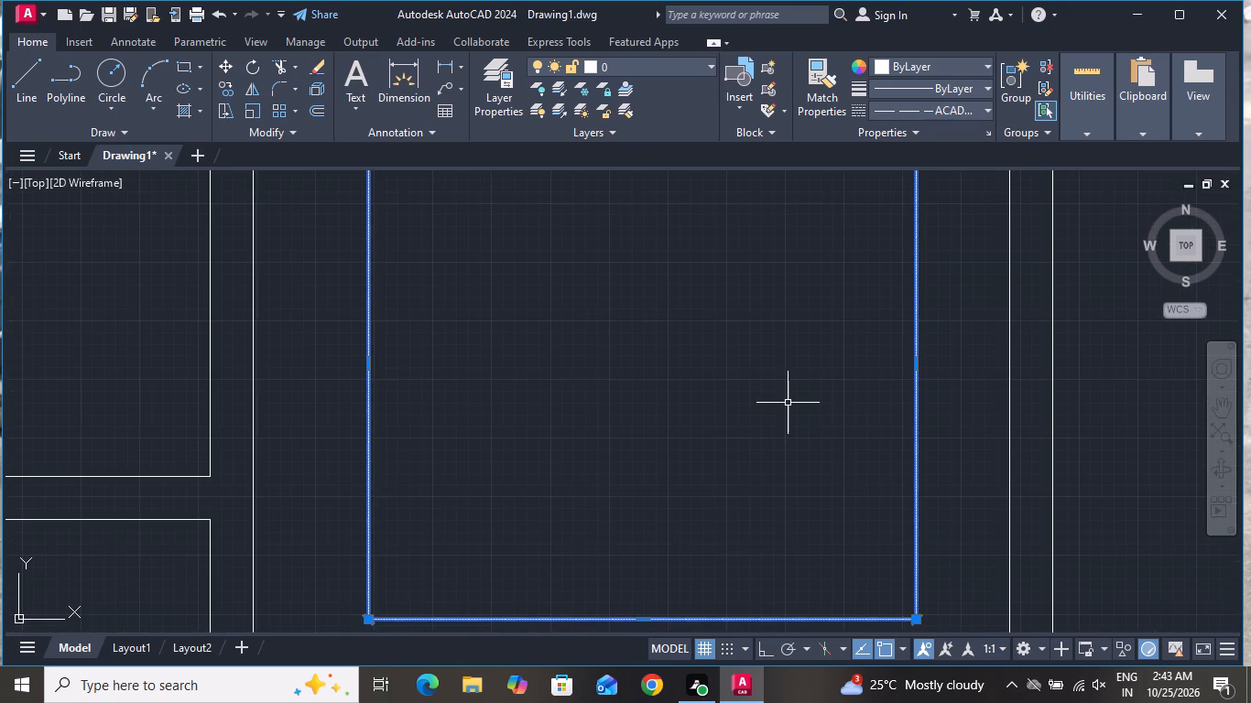
key("Escape")
scroll(785, 411, "down", 4)
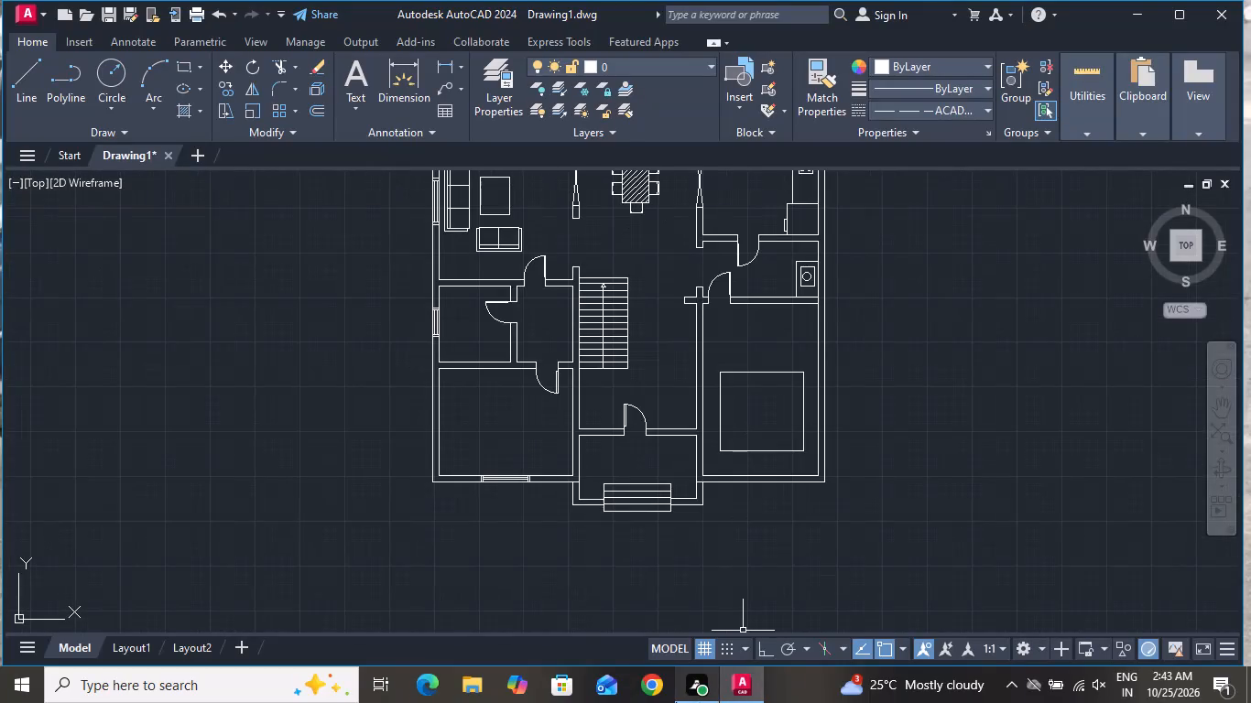
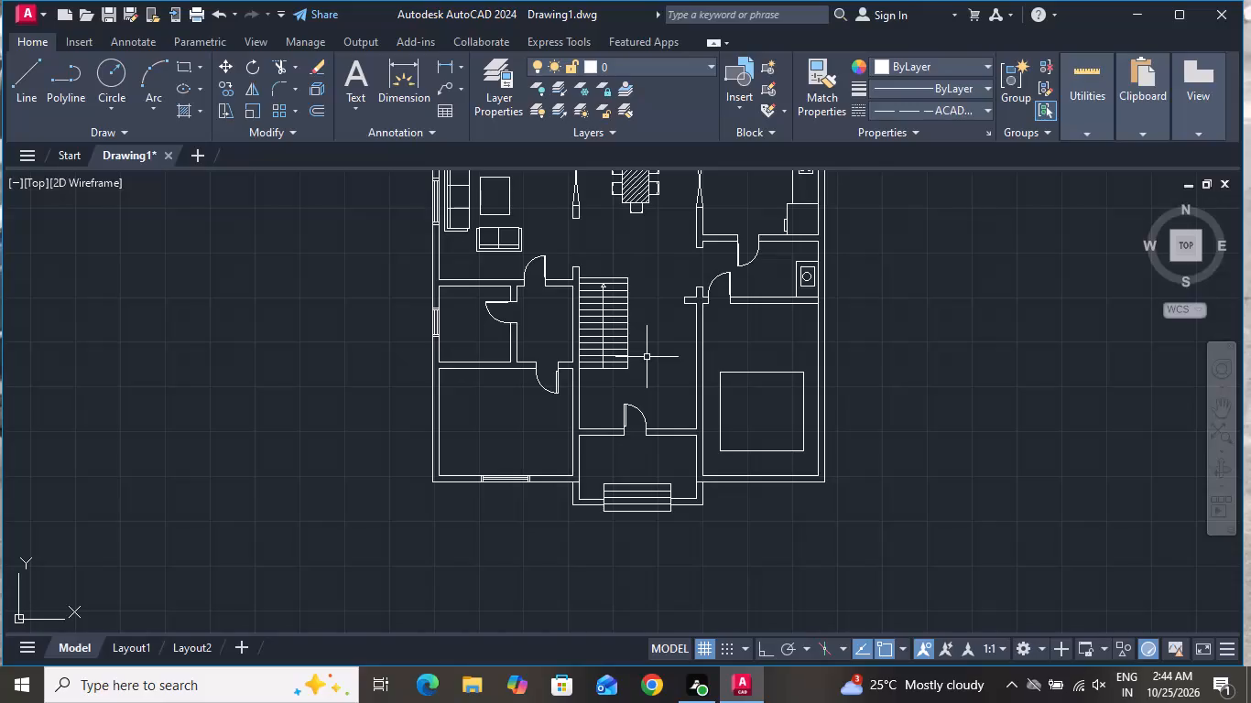
Draw two corner-to-corner diagonal lines forming an X across the rectangle in the lower-right room.
left_click(27, 67)
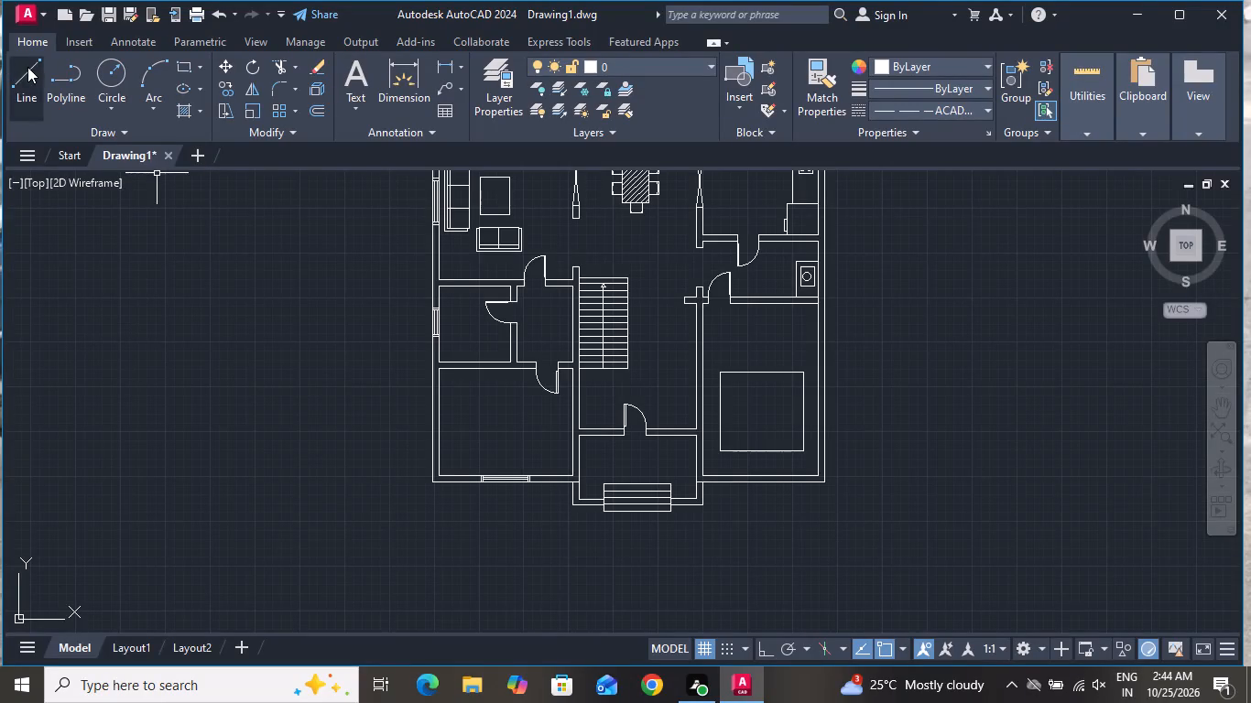
scroll(756, 386, "up", 2)
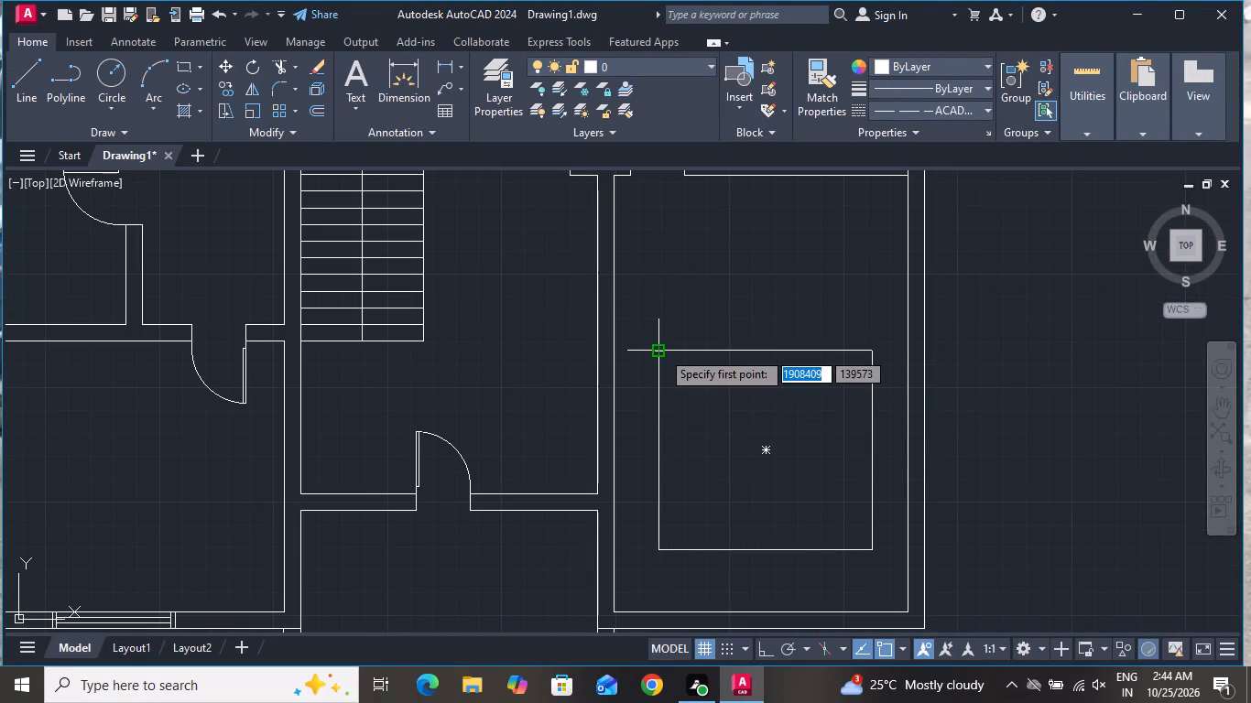
left_click(661, 348)
left_click(876, 550)
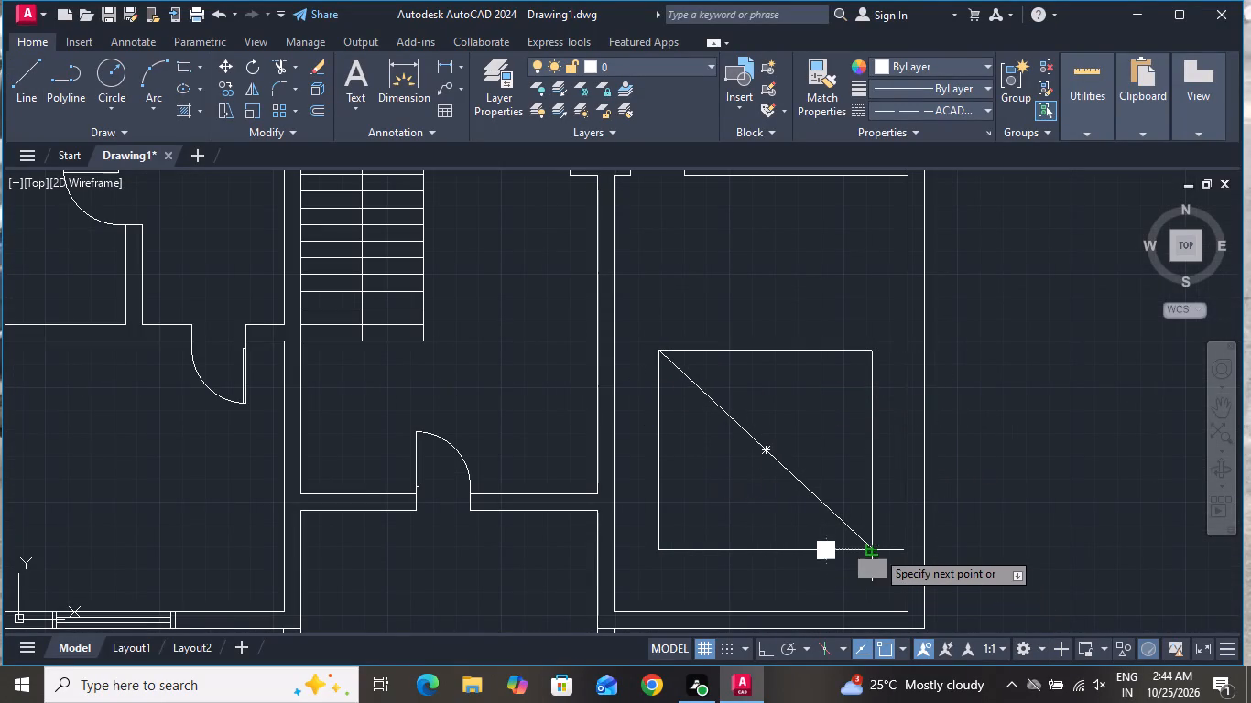
right_click(876, 550)
left_click(915, 372)
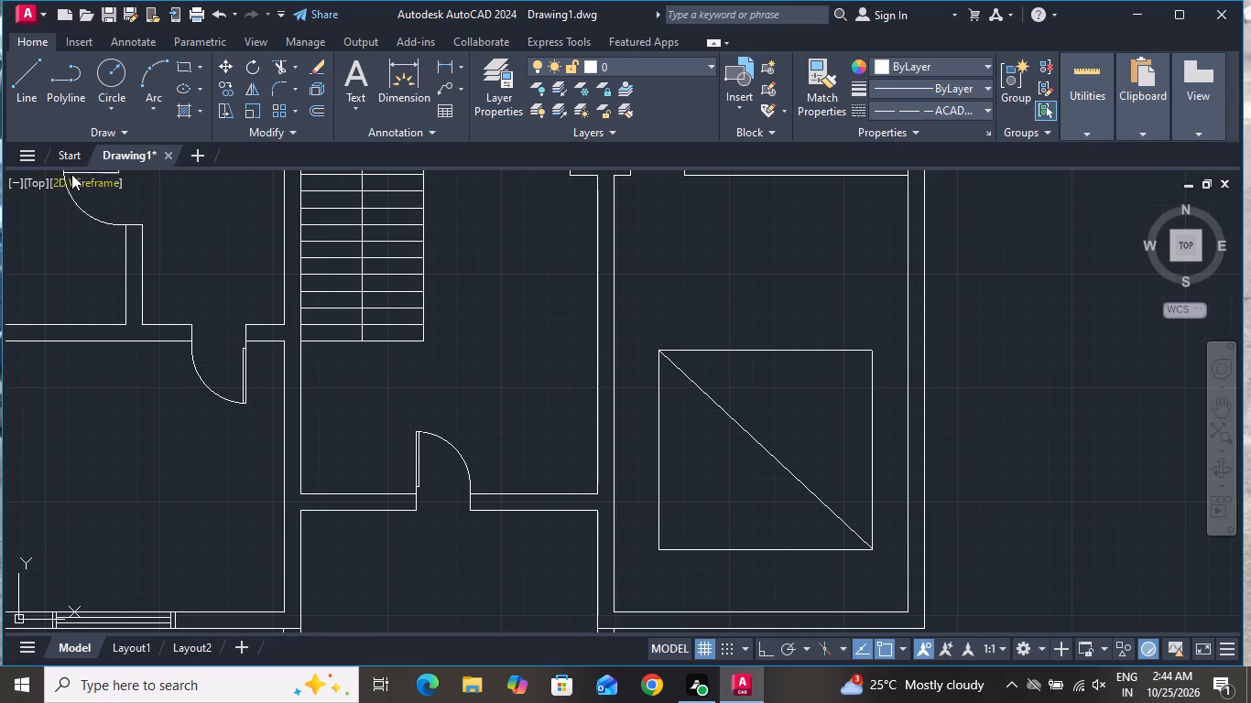
left_click(31, 70)
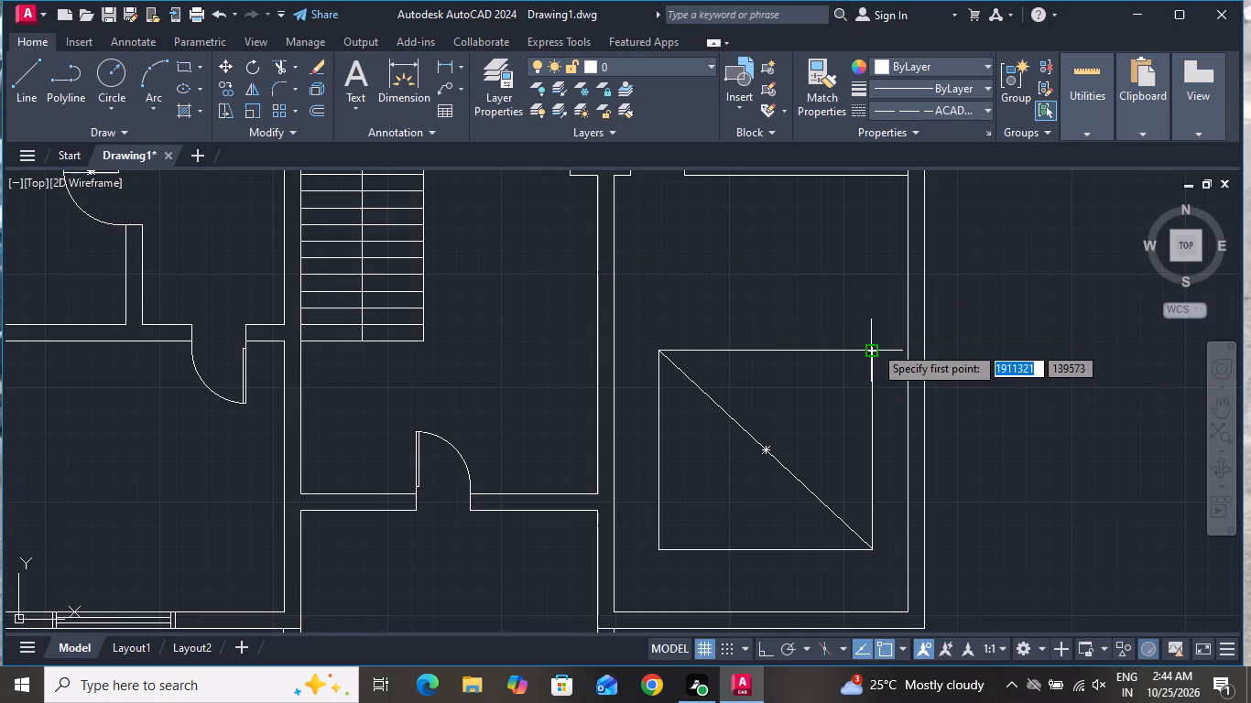
left_click(873, 345)
left_click(659, 549)
right_click_drag(658, 548, 628, 553)
left_click(686, 376)
Draw two short lines across the thickness of the lower-right room's bottom exterior wall, one near each end, about 3000 apart.
scroll(735, 469, "down", 3)
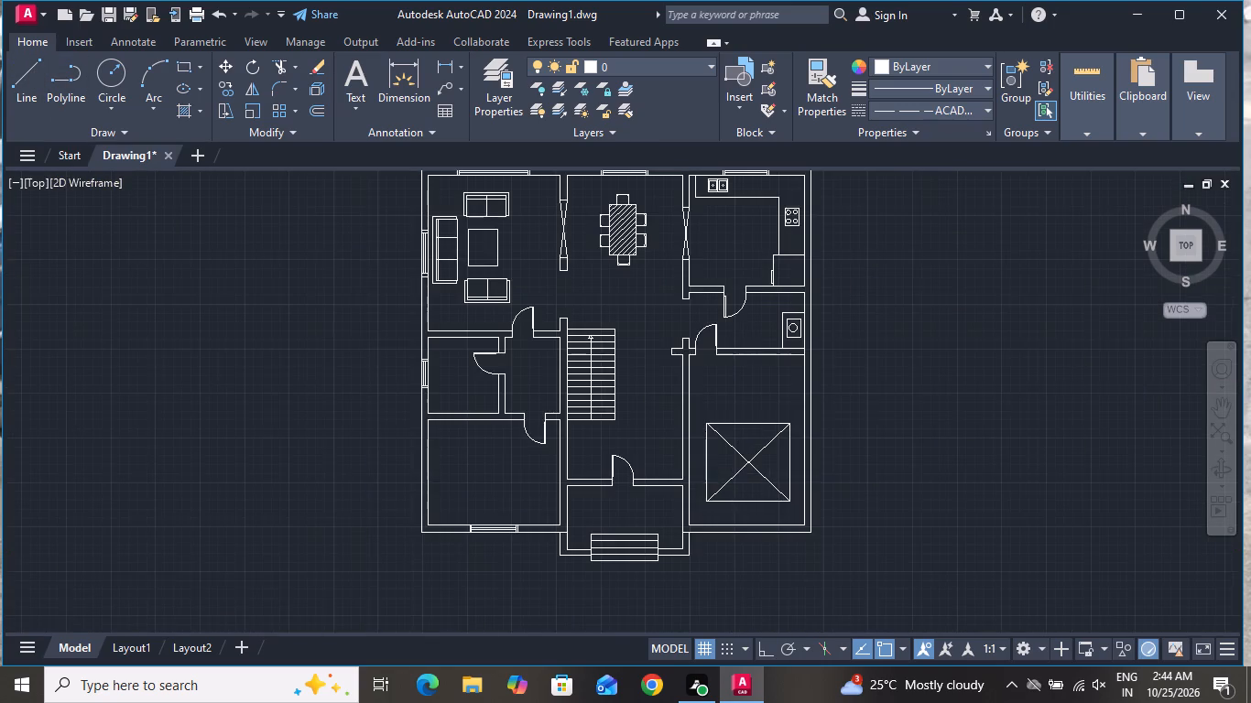
scroll(792, 384, "up", 1)
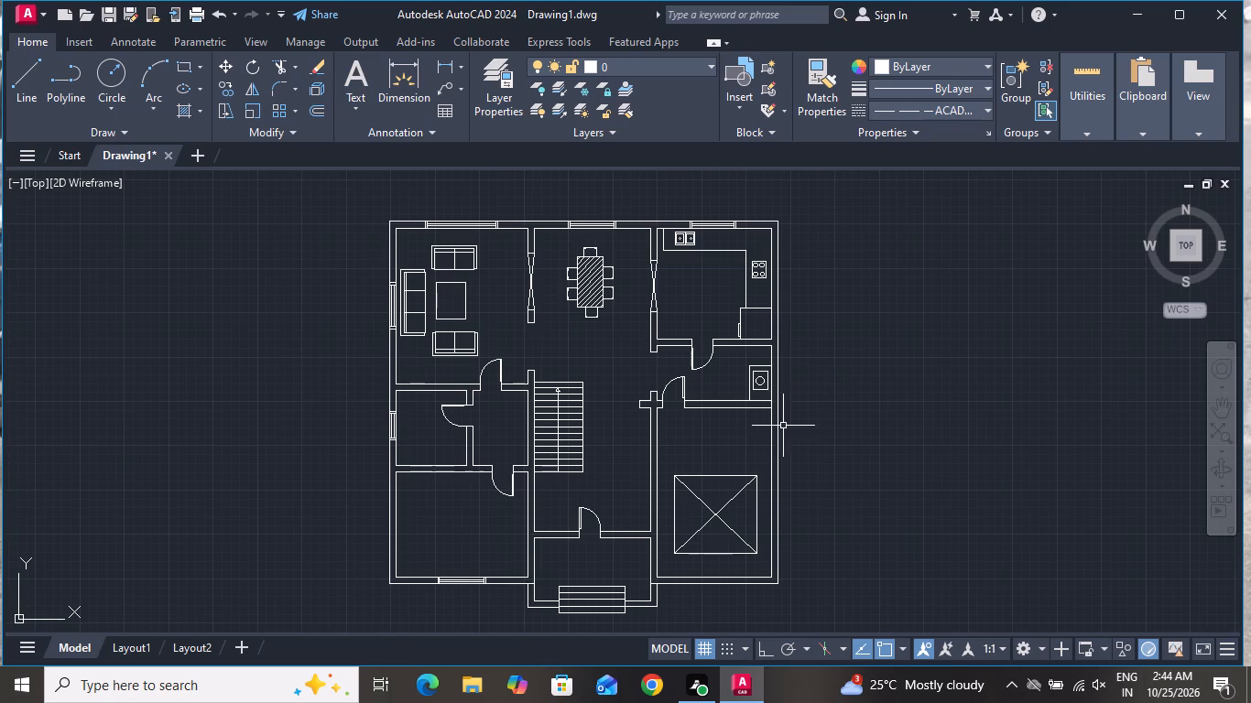
left_click(29, 68)
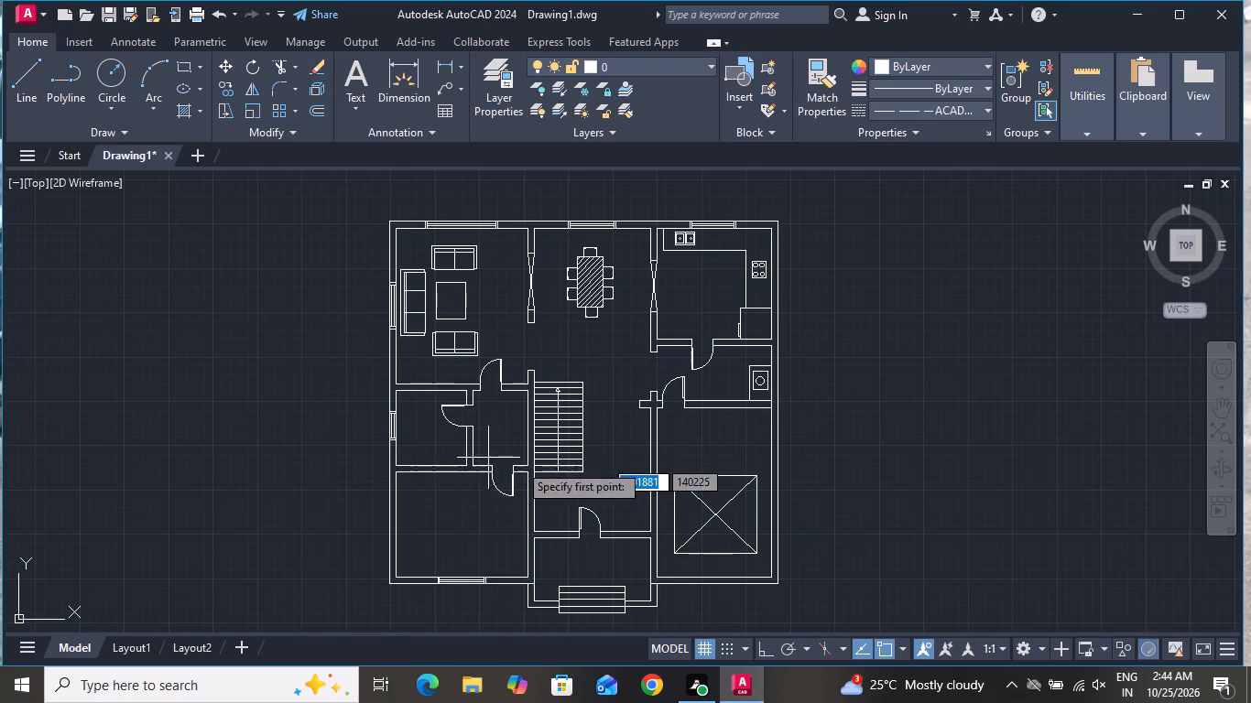
scroll(647, 528, "up", 2)
scroll(611, 497, "down", 2)
scroll(654, 653, "up", 2)
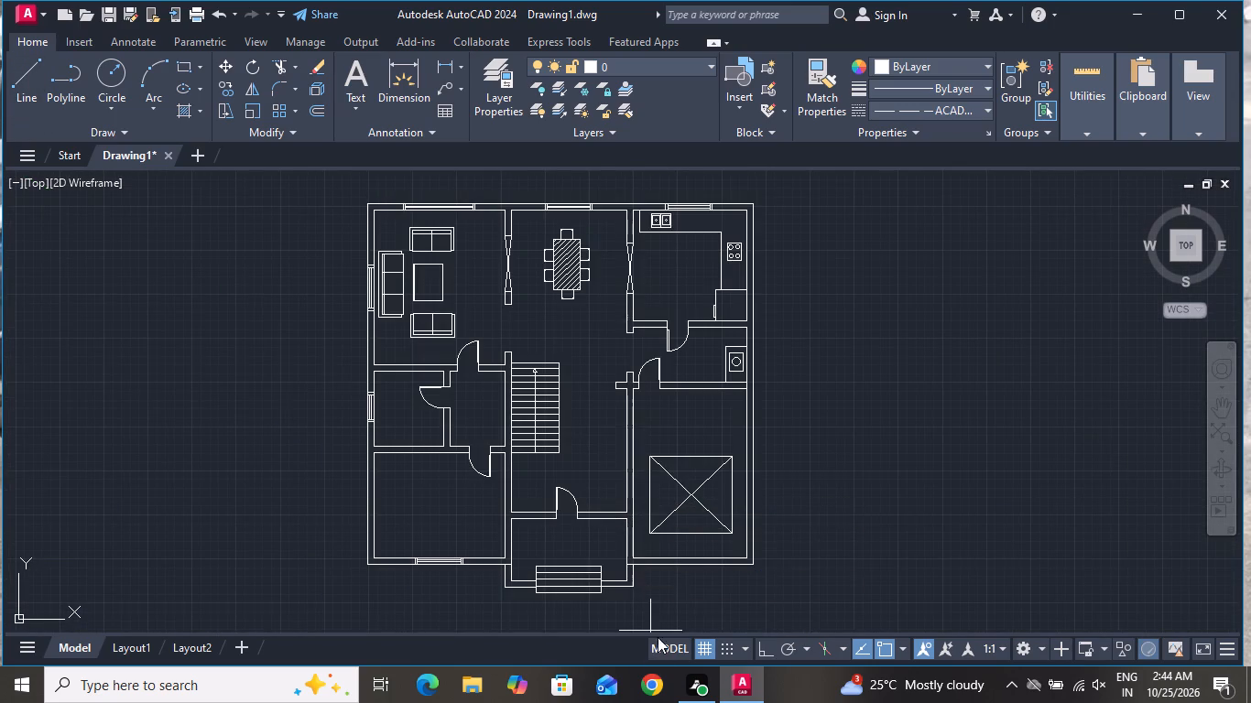
scroll(681, 589, "up", 3)
left_click(555, 461)
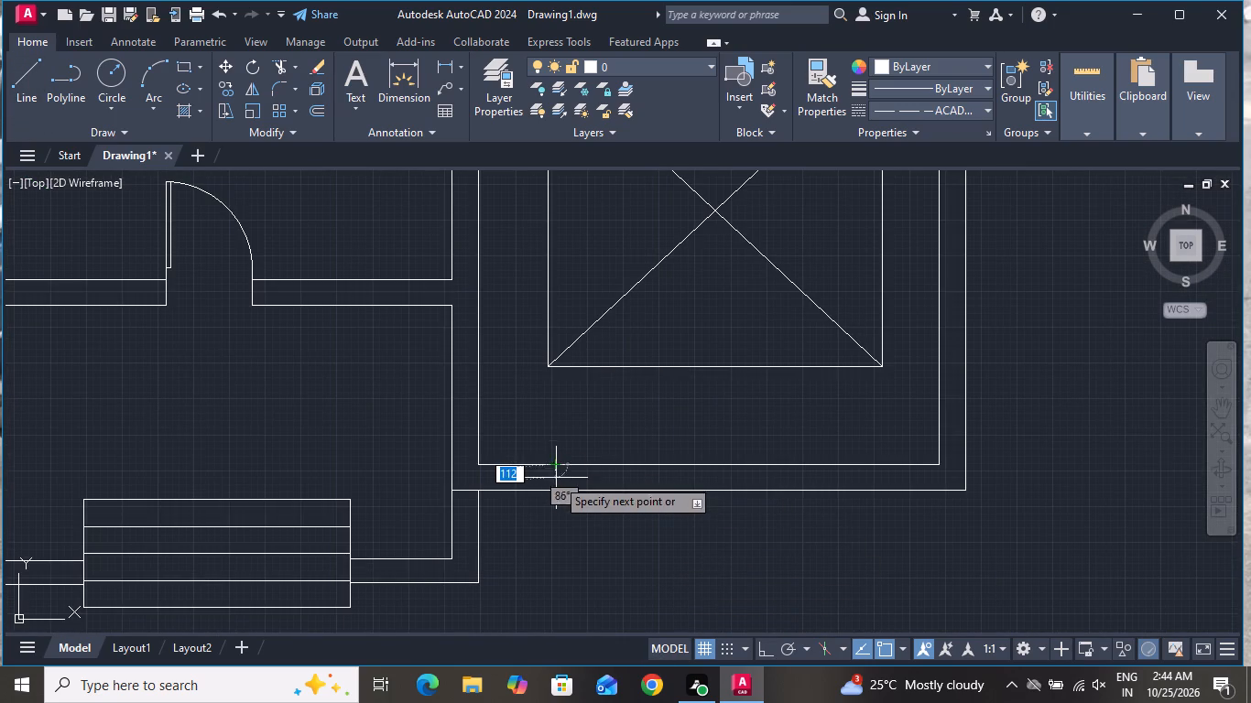
left_click(556, 495)
right_click(556, 495)
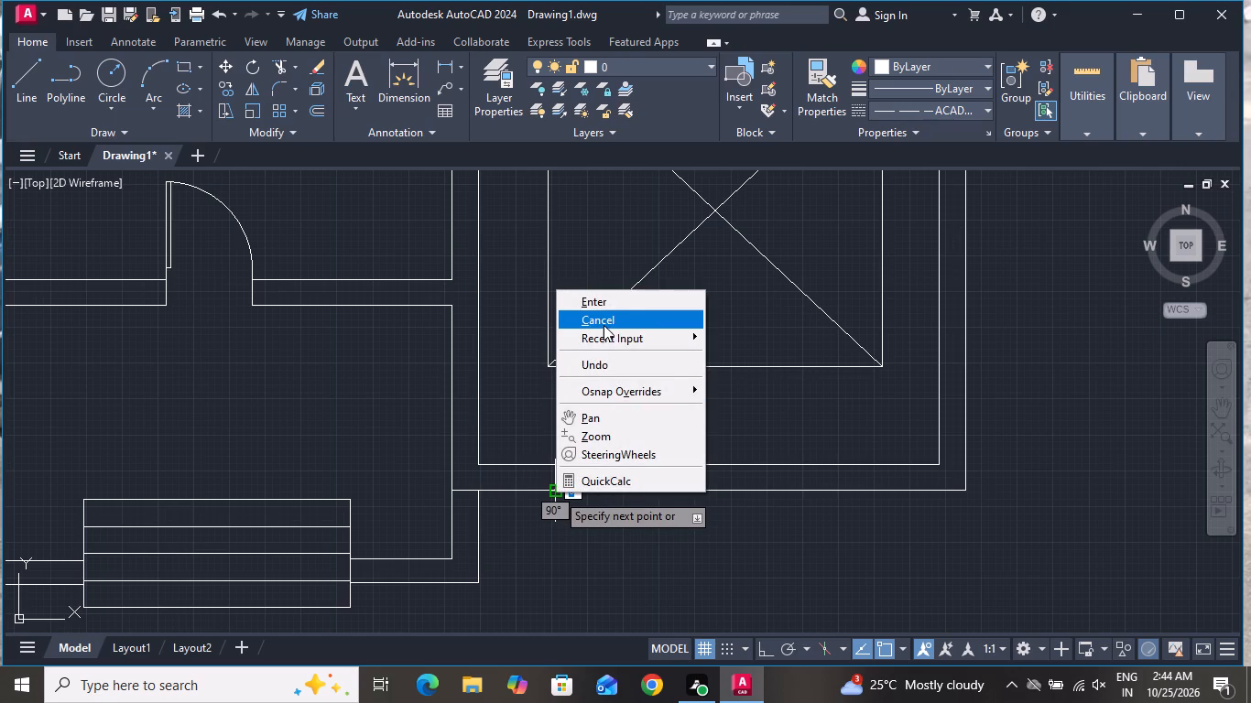
left_click(604, 322)
left_click(20, 76)
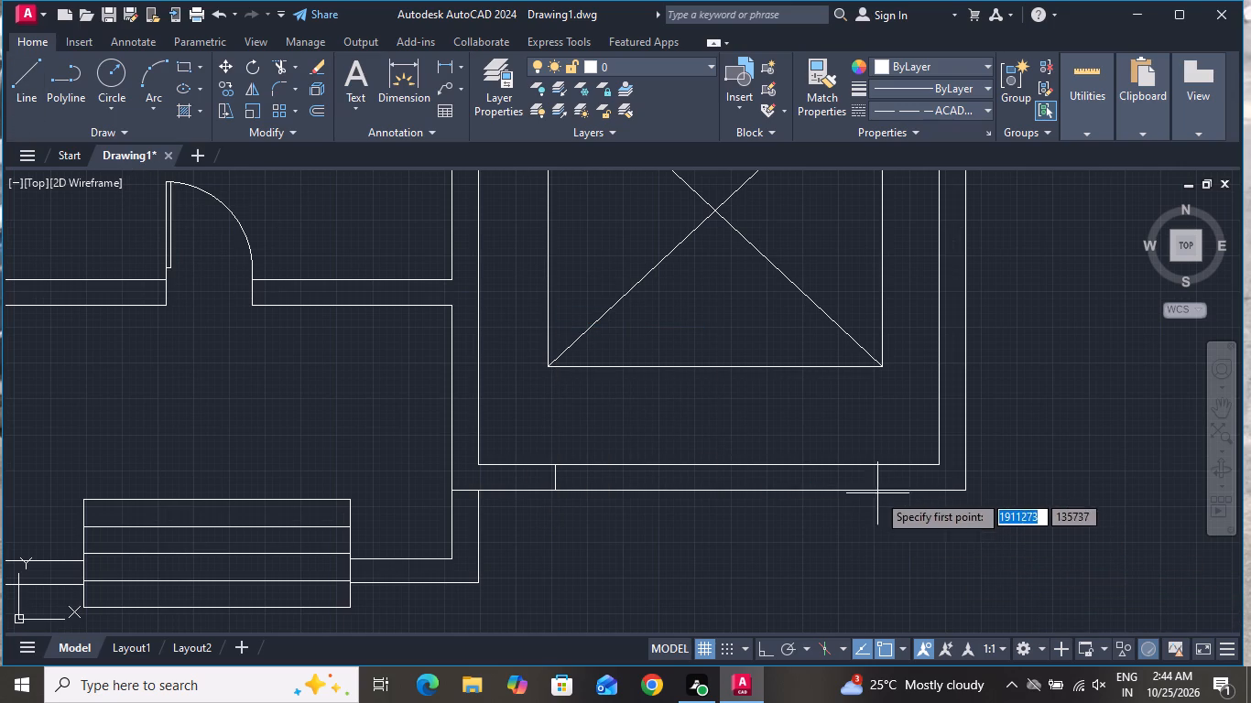
left_click(890, 463)
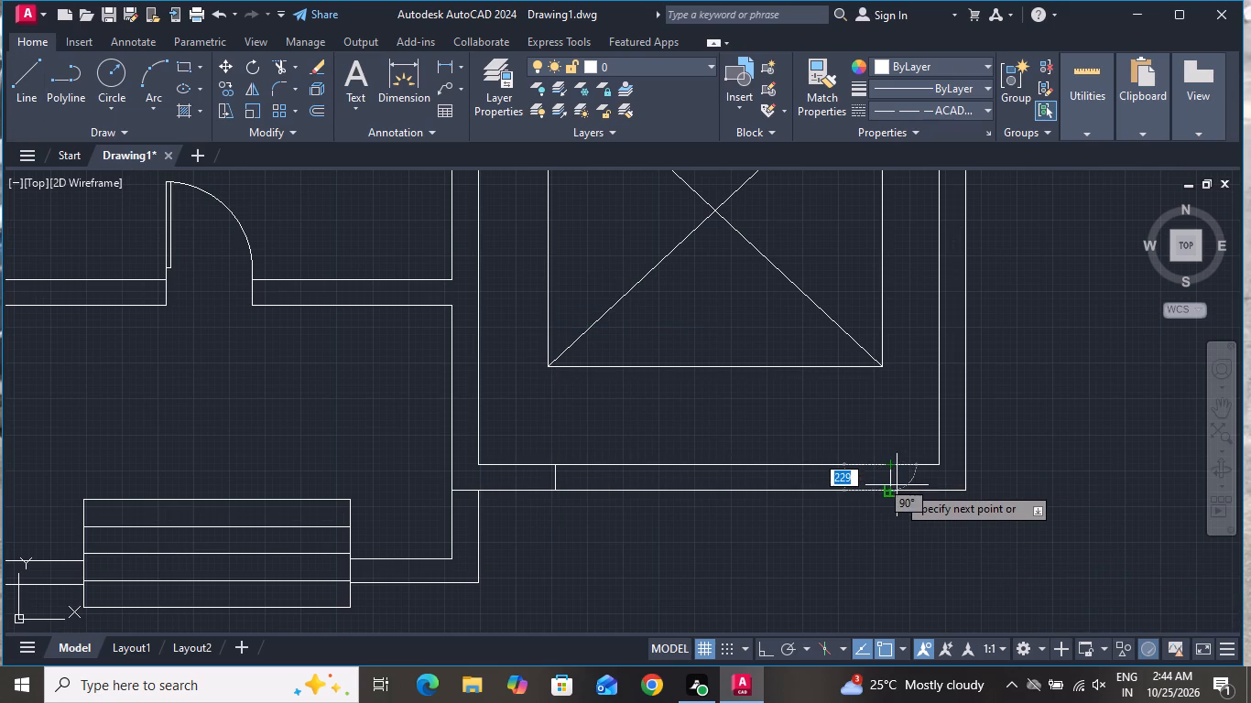
left_click(894, 489)
right_click(894, 488)
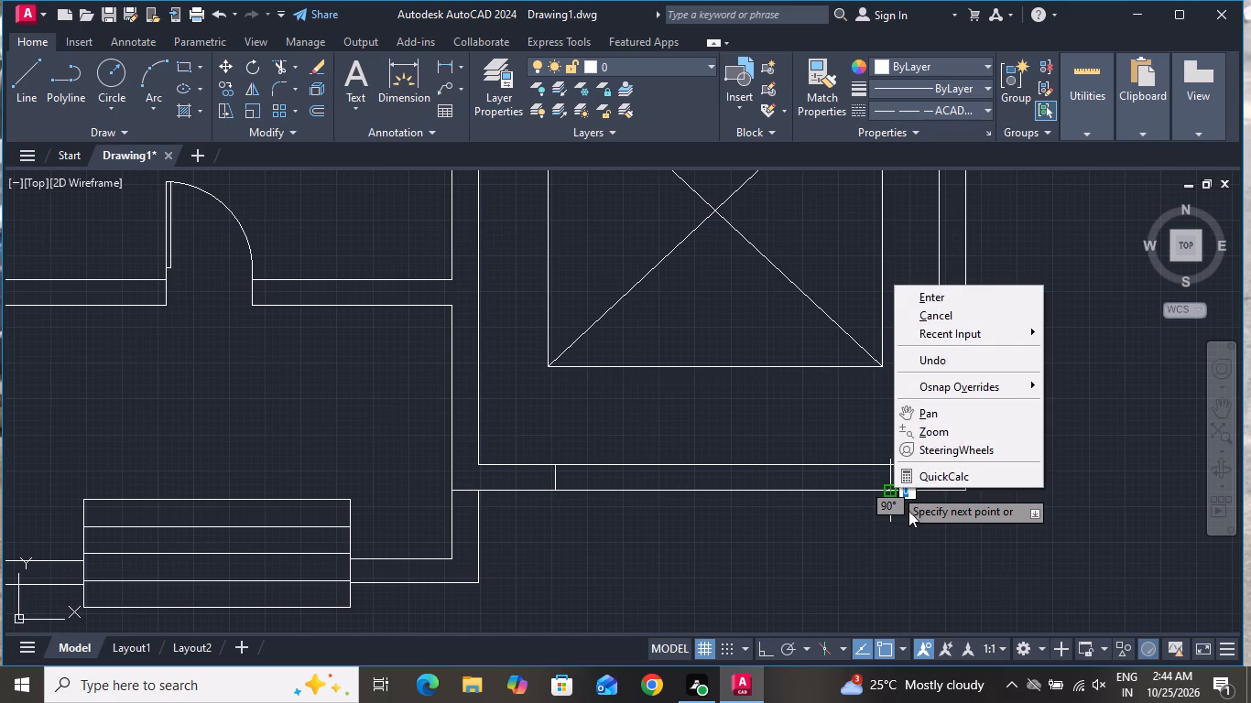
left_click(947, 312)
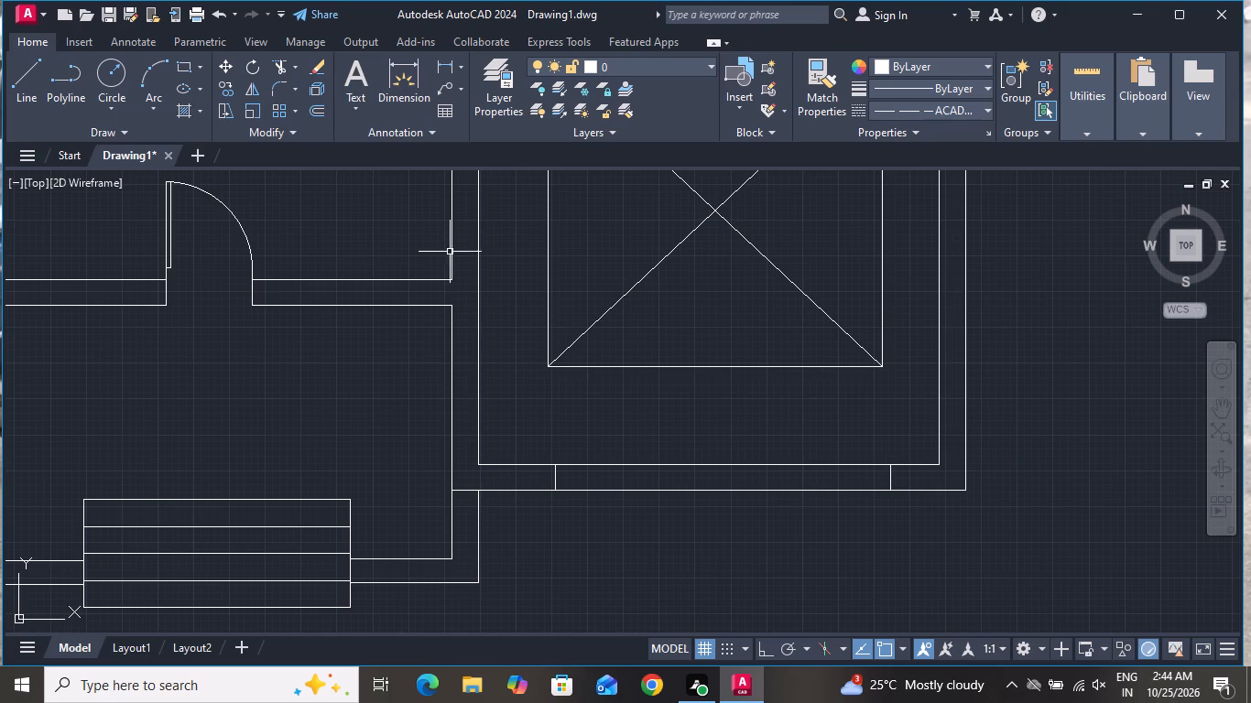
Trim both faces of the bottom exterior wall between the two short lines to open up the lower-right room.
left_click(286, 58)
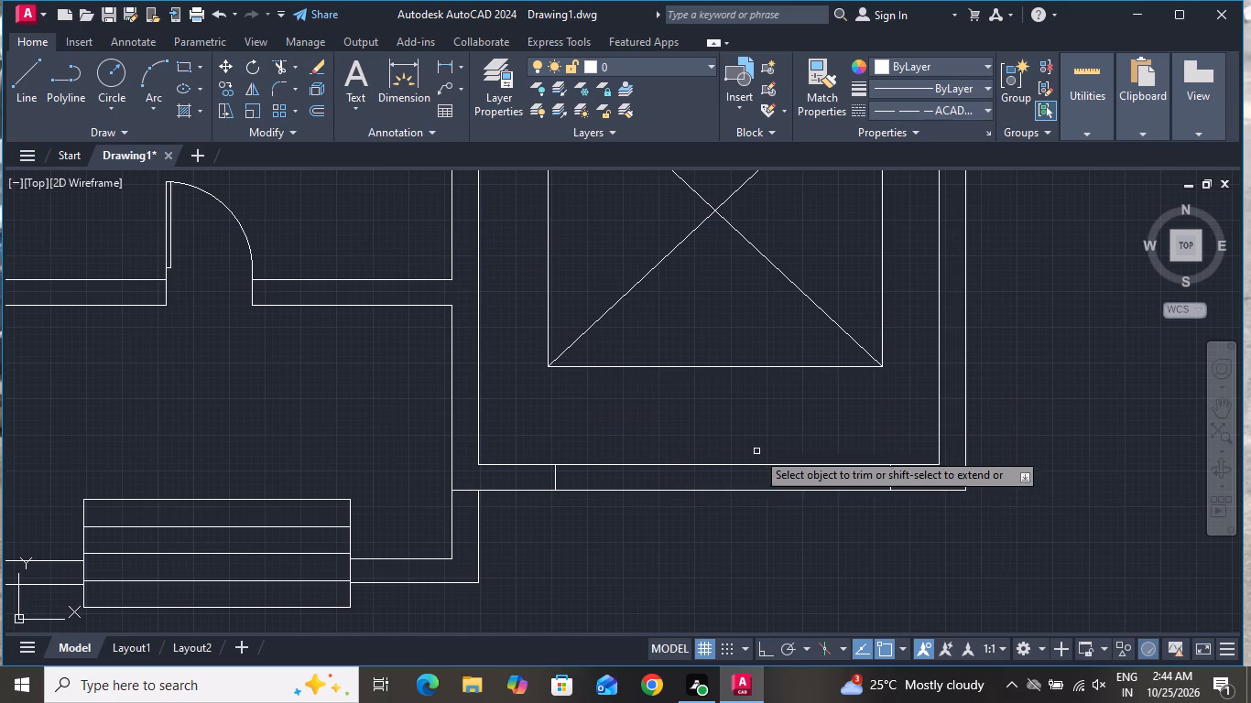
left_click(756, 449)
left_click(770, 550)
right_click(722, 514)
left_click(759, 297)
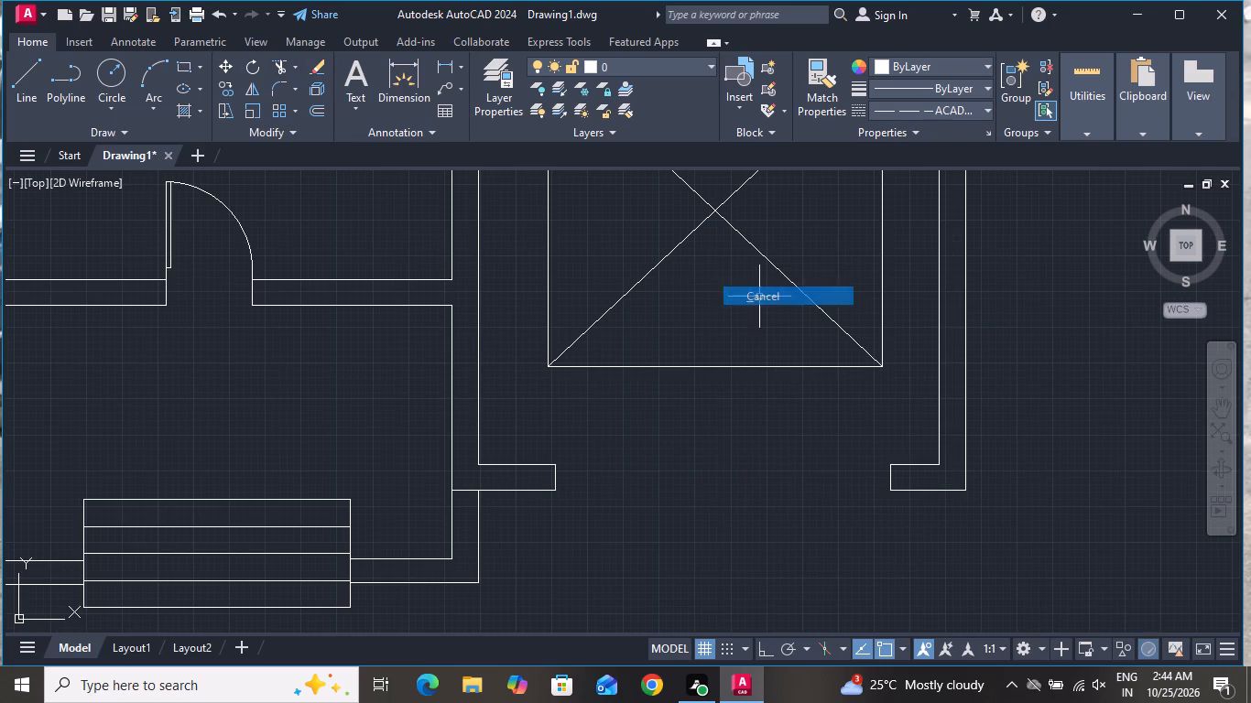
Draw a line about 2995 long across the new wall opening, joining the two wall ends at mid-thickness.
left_click(21, 73)
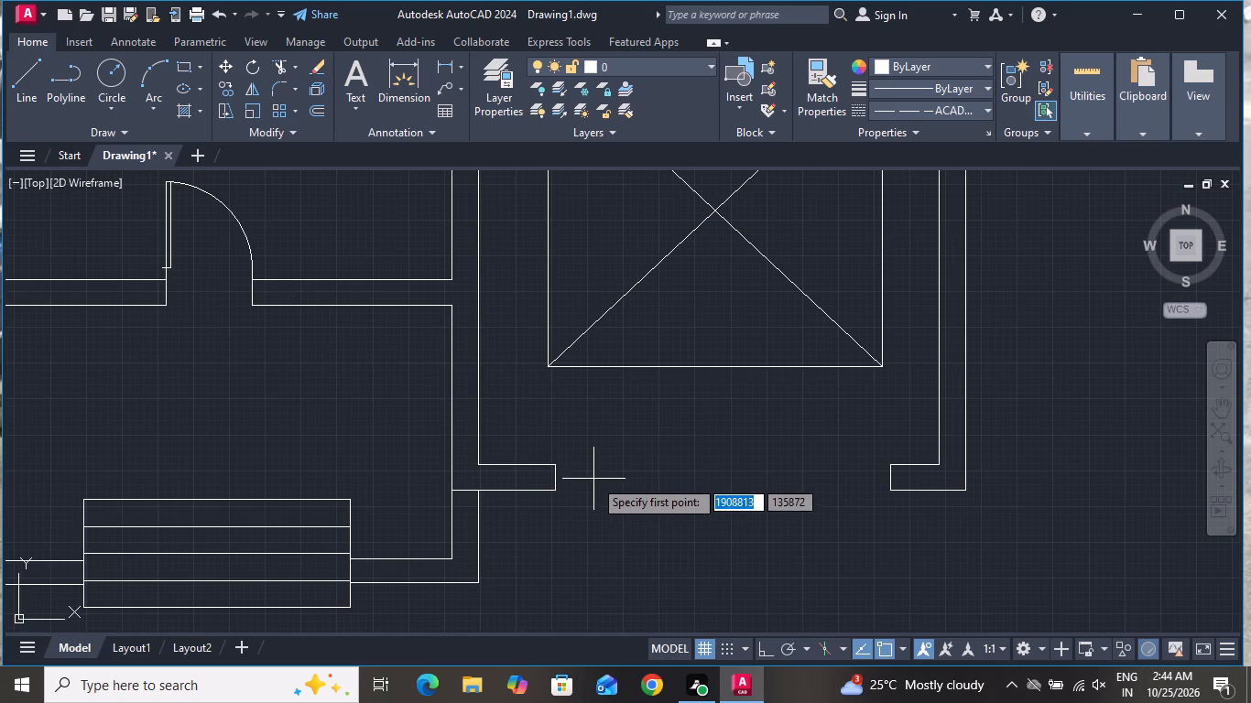
left_click(551, 479)
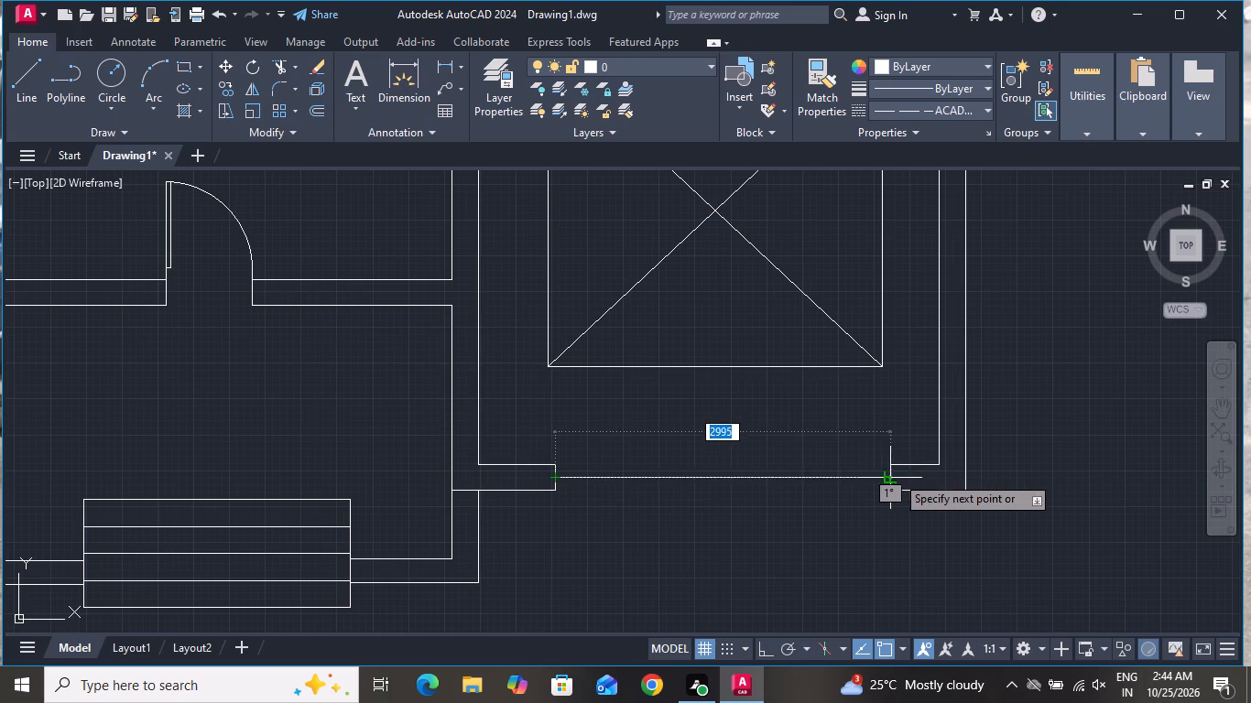
left_click(887, 474)
right_click(887, 474)
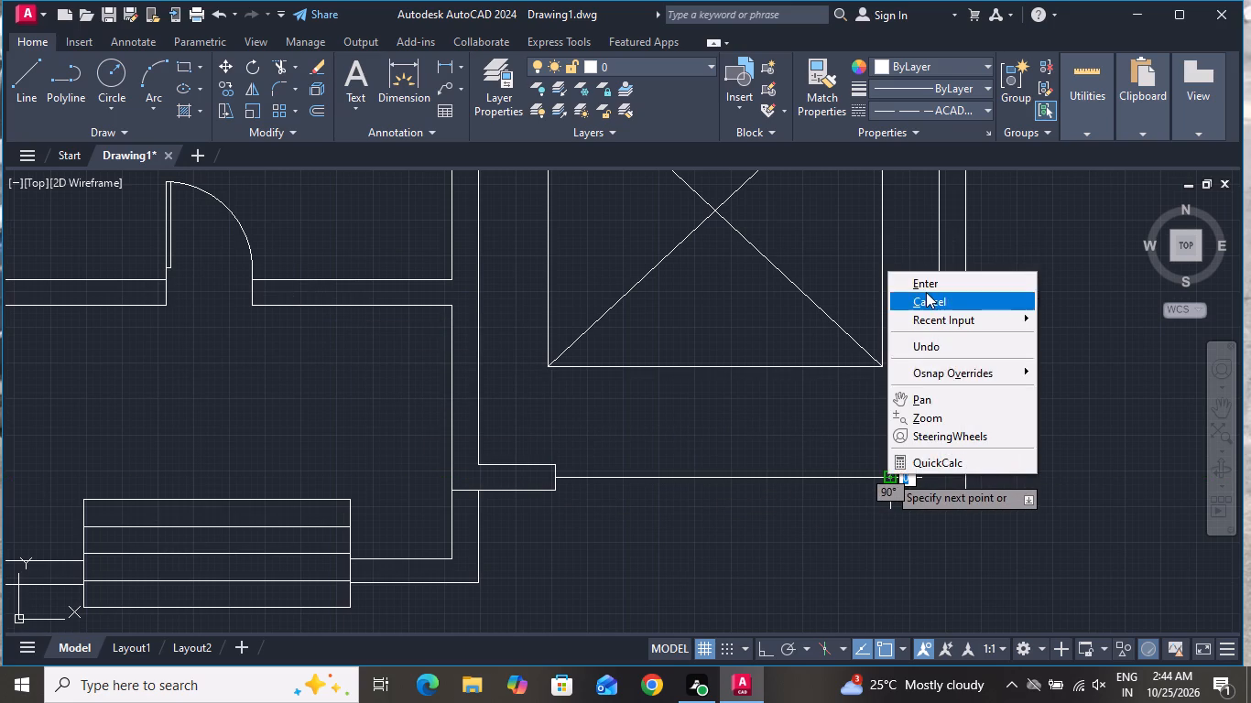
left_click(926, 290)
Draw a rectangle for a bed in the lower-left room, against the inner face of its left exterior wall.
scroll(916, 441, "down", 3)
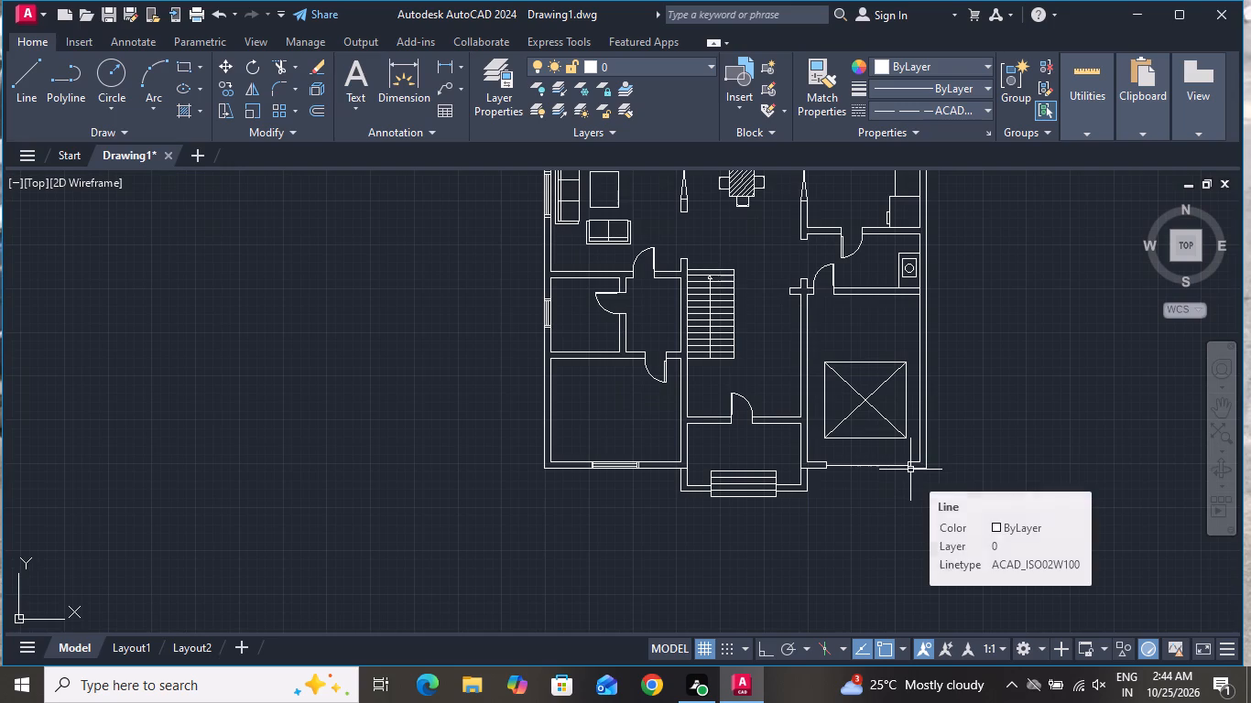
scroll(911, 471, "down", 2)
scroll(841, 470, "up", 2)
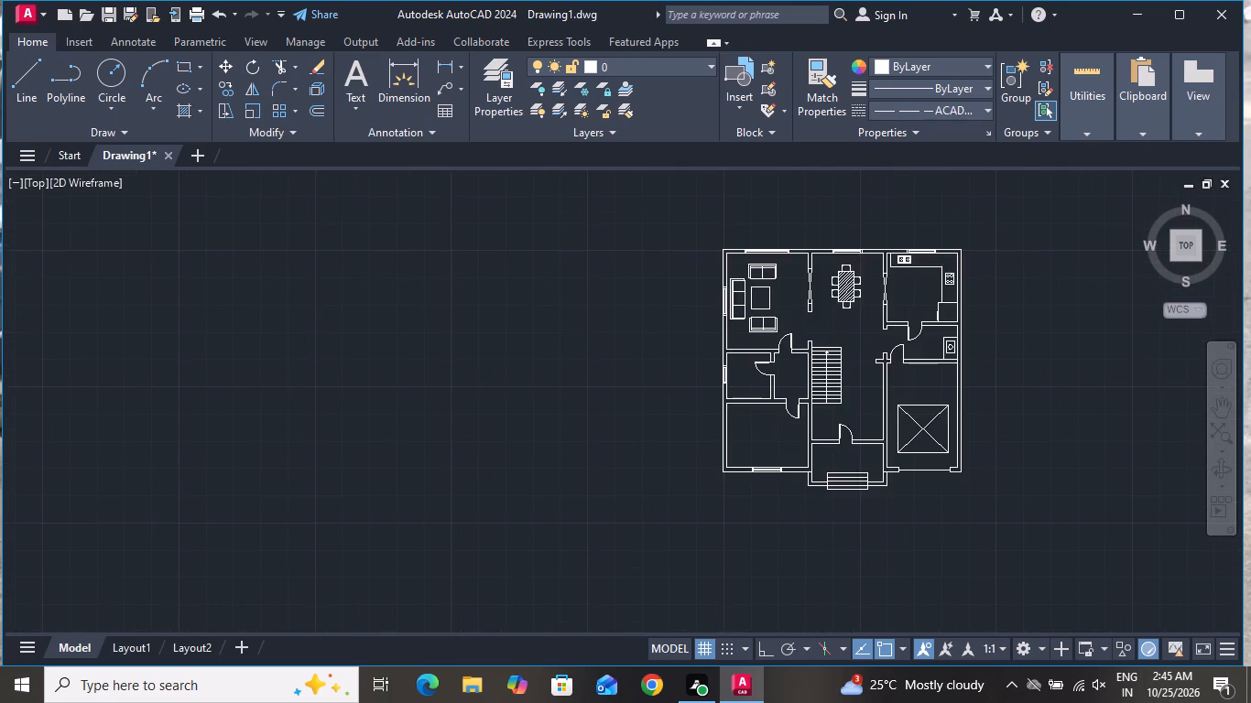
left_click(184, 68)
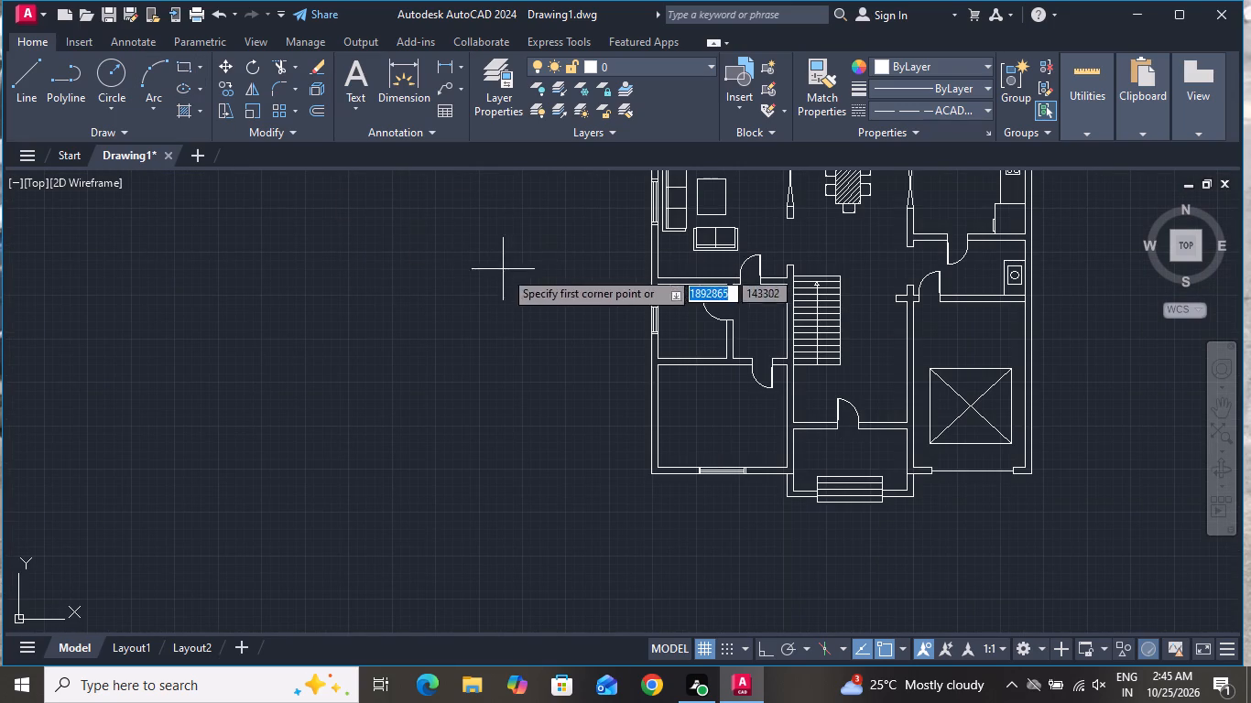
scroll(723, 435, "up", 1)
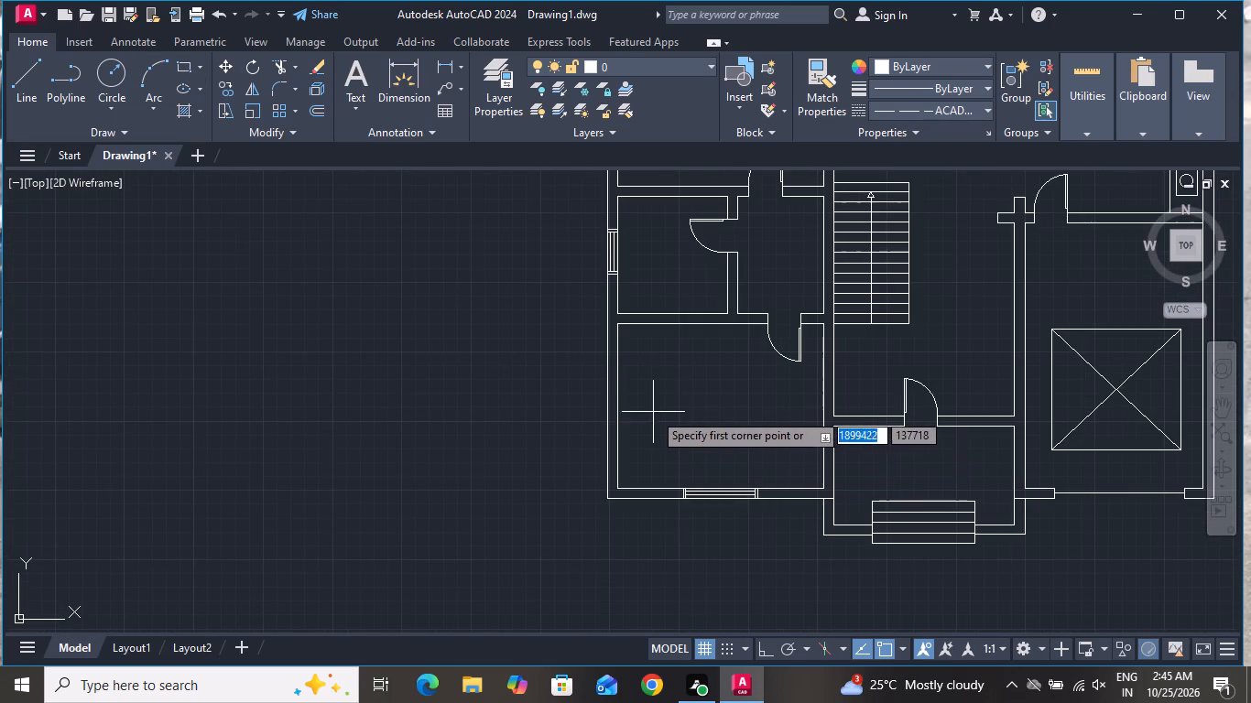
left_click(617, 374)
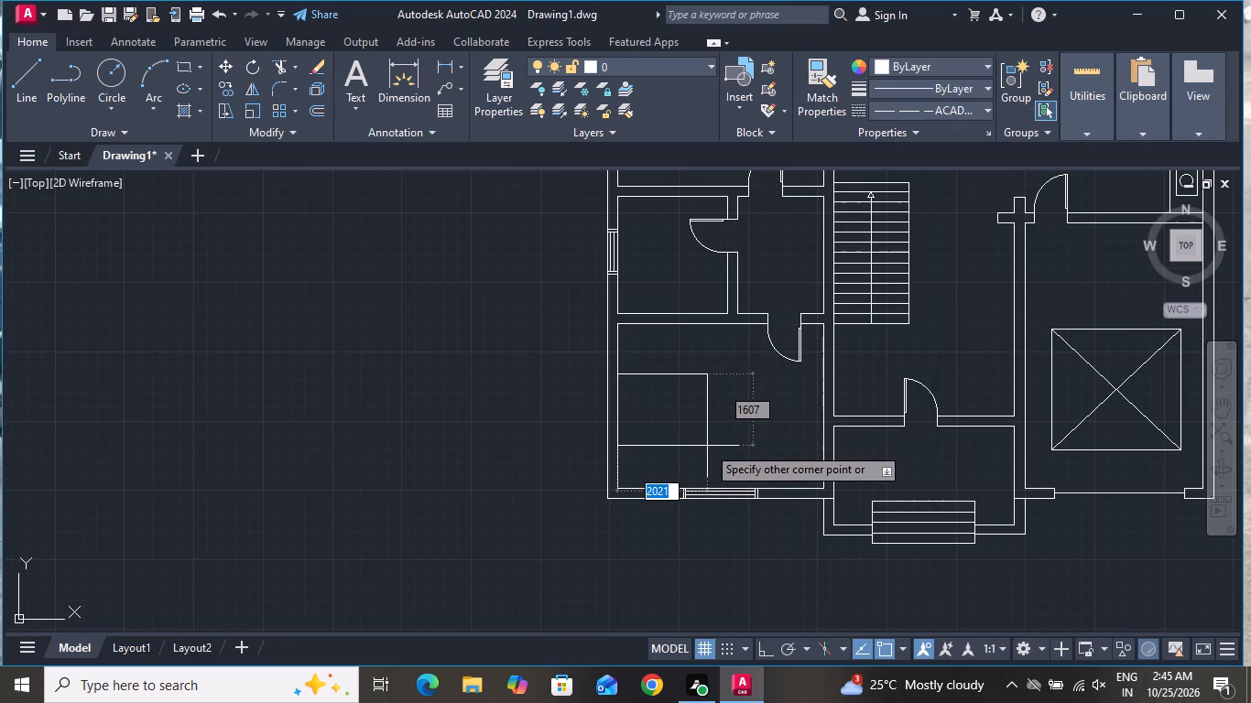
left_click(718, 449)
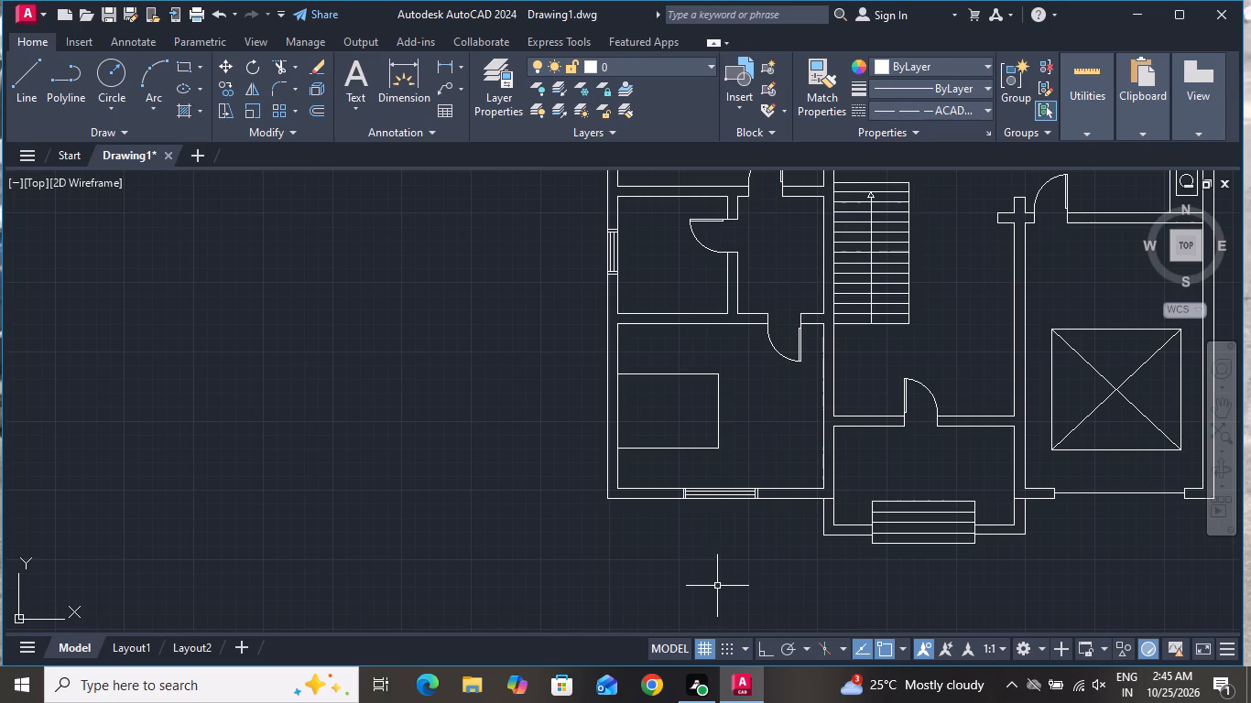
Draw a vertical line about 1380 long inside the bed rectangle, starting on its bottom edge near the wall end, with Ortho on.
left_click(28, 81)
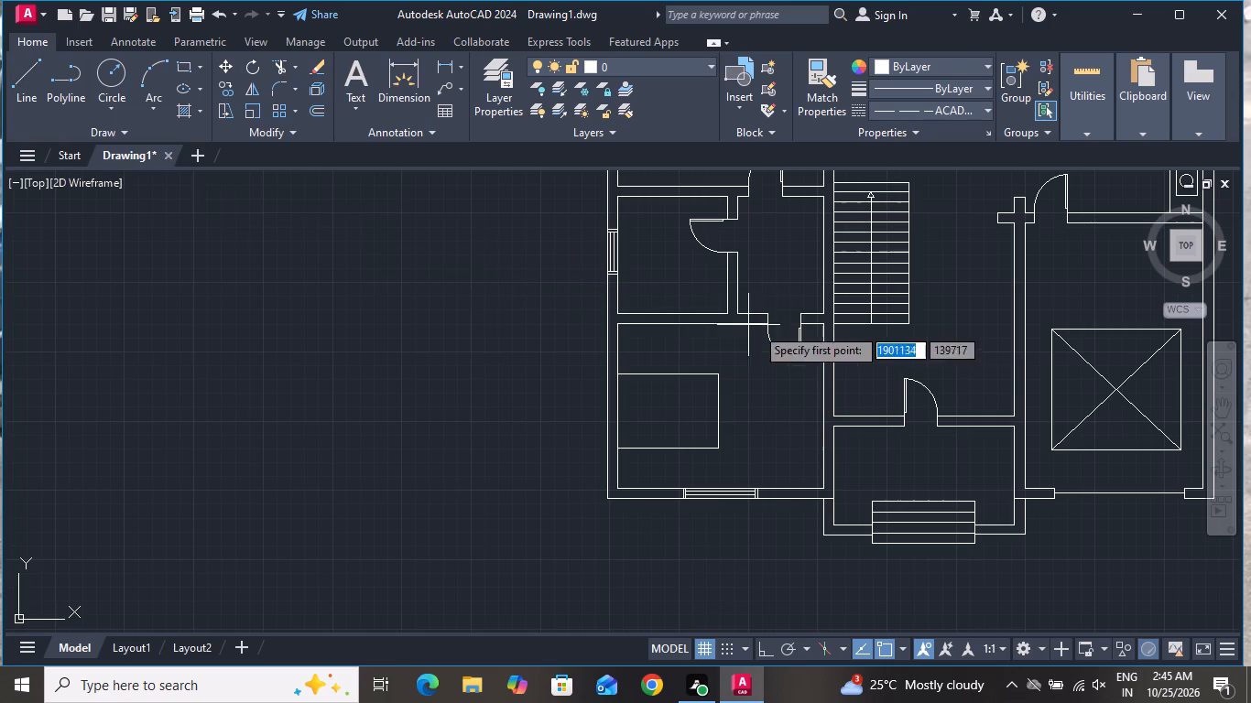
scroll(639, 455, "up", 2)
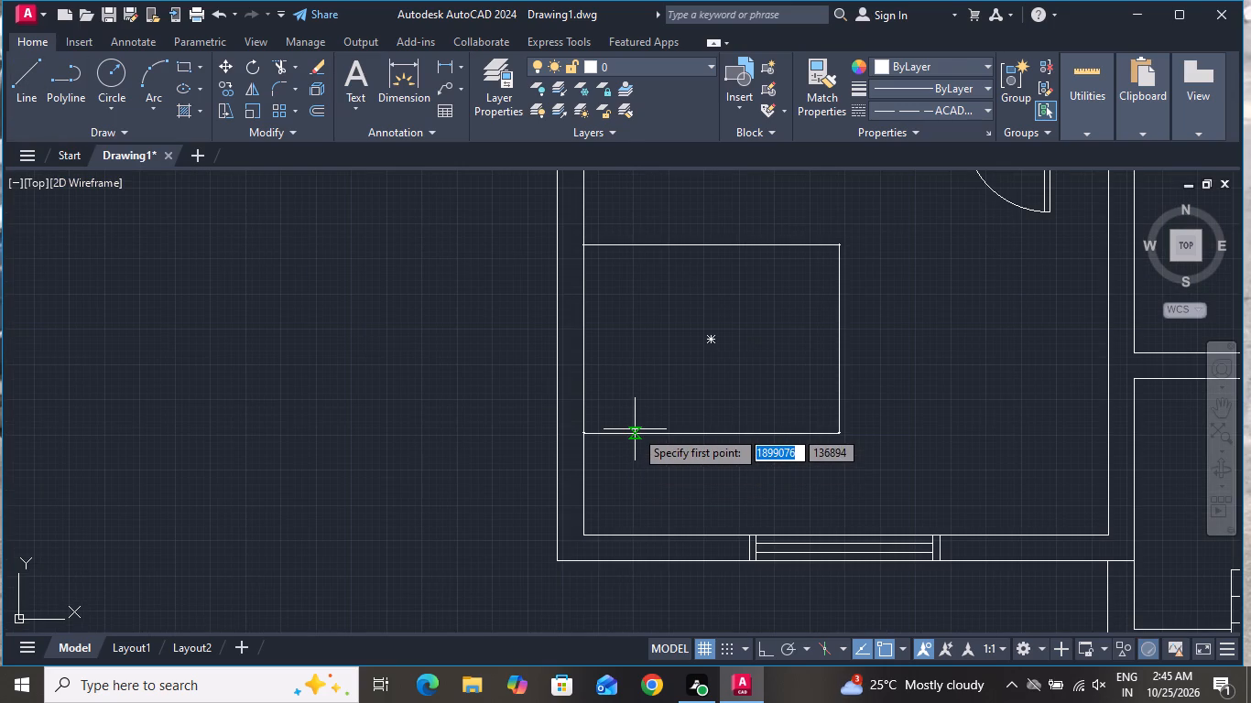
left_click(638, 436)
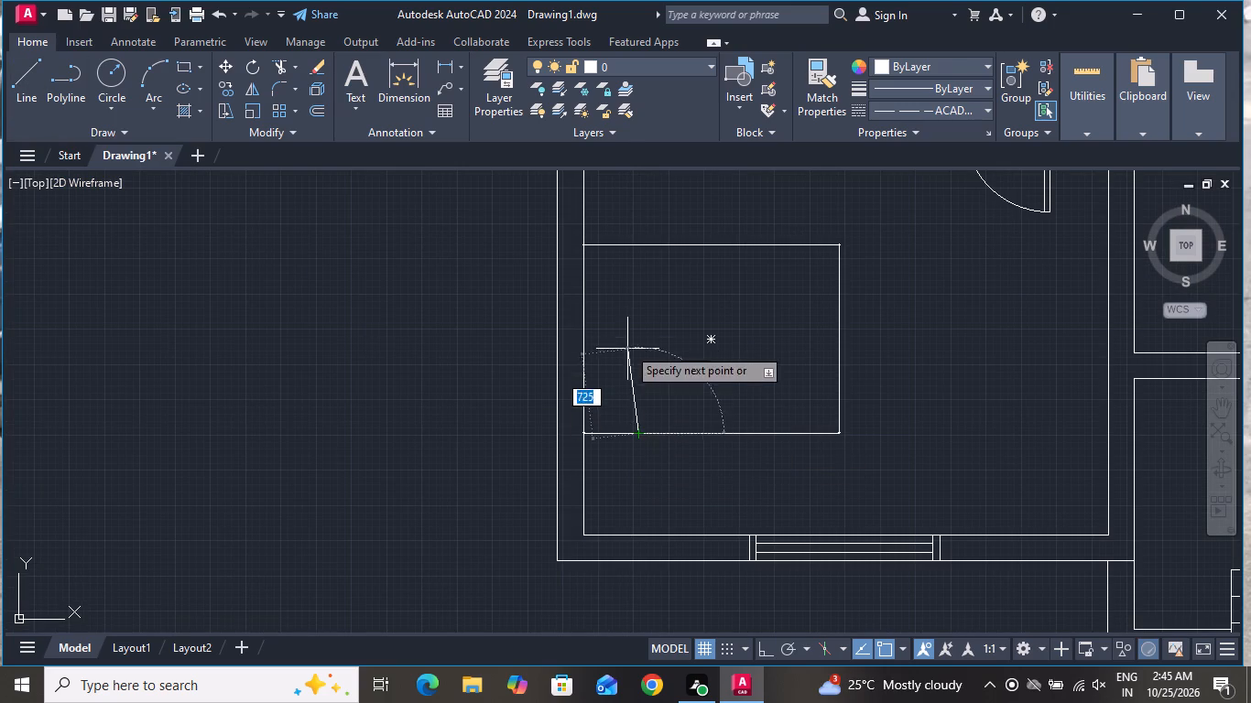
left_click(762, 649)
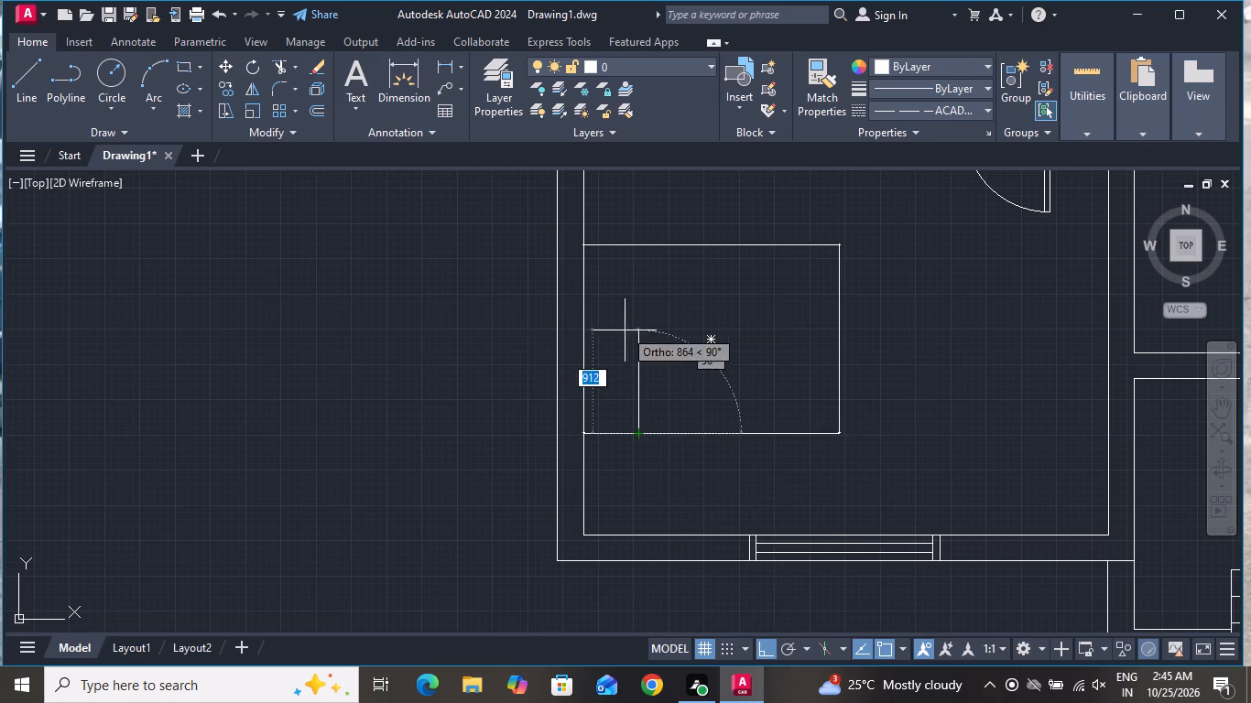
scroll(626, 289, "up", 3)
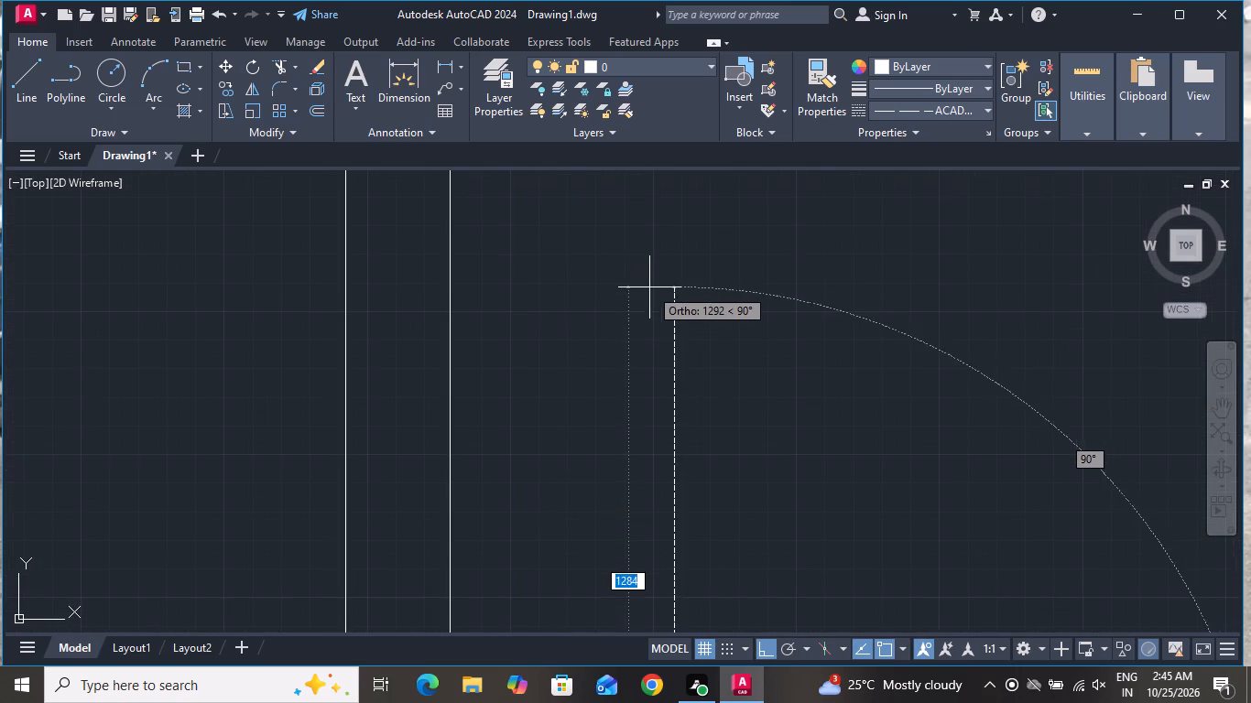
scroll(650, 289, "down", 2)
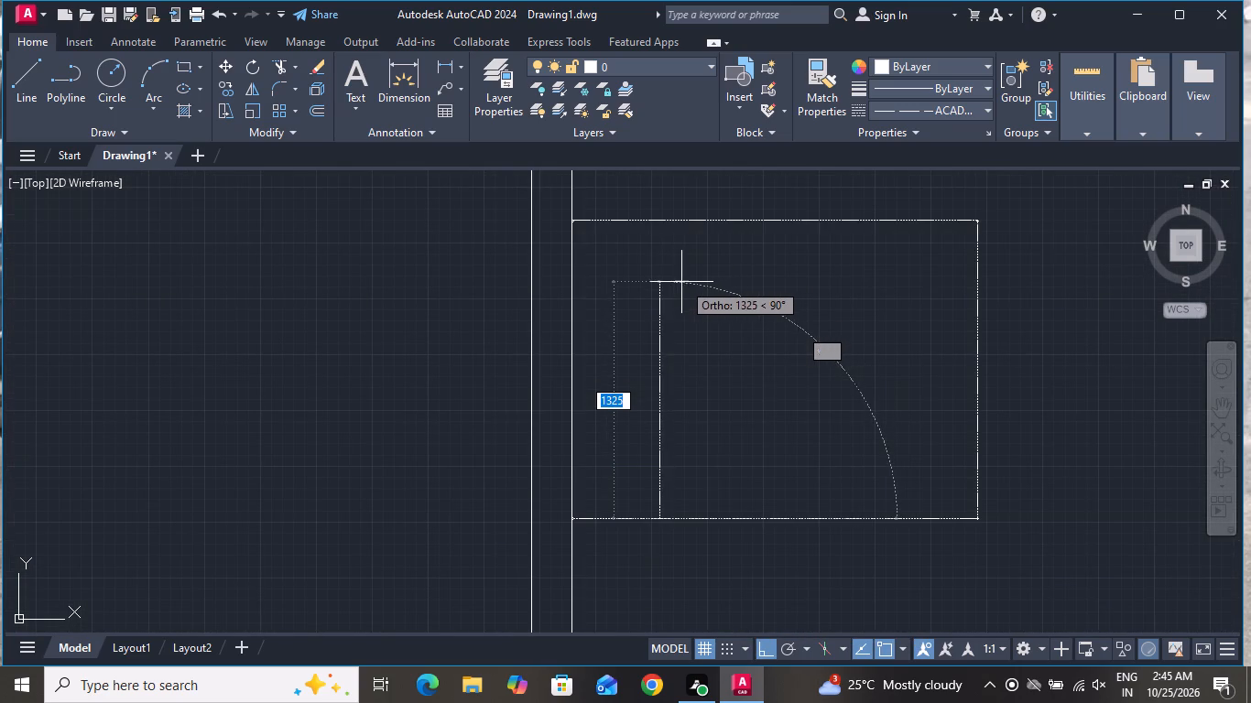
left_click(658, 272)
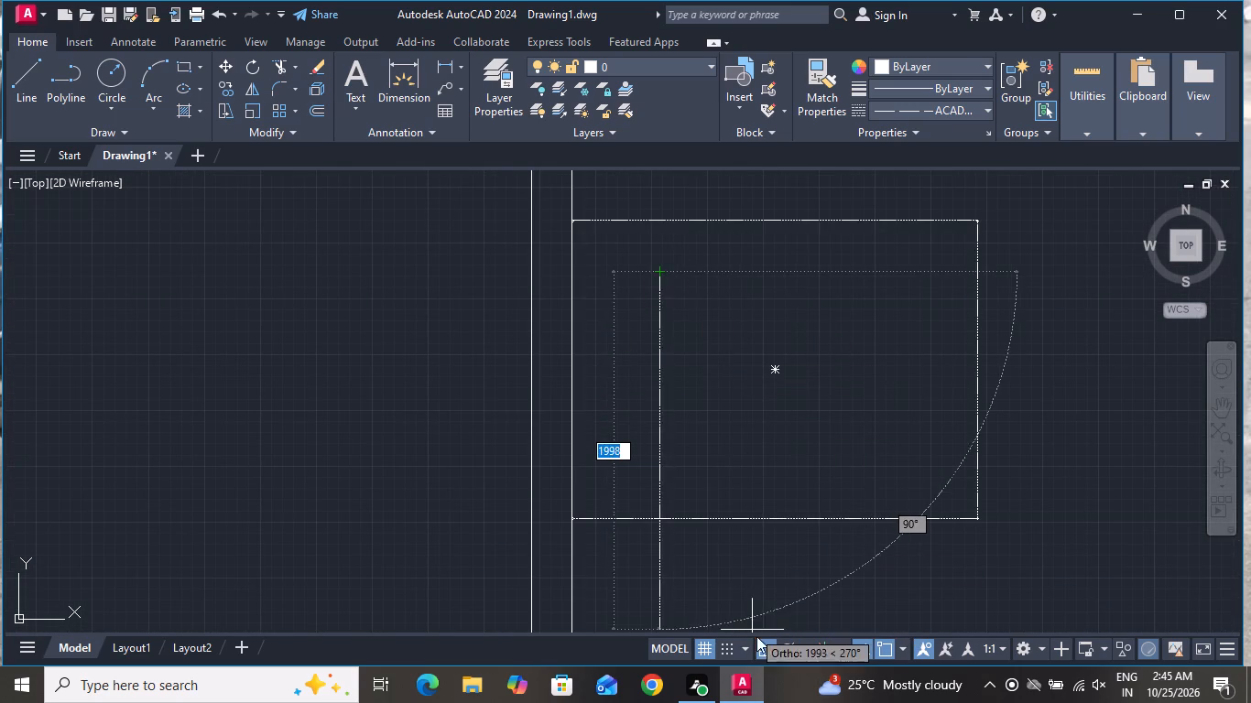
With Ortho off, continue from the line's upper end to the bed's top edge, into the bed and back, forming a triangular blanket fold.
left_click(770, 634)
left_click(769, 646)
scroll(705, 223, "up", 1)
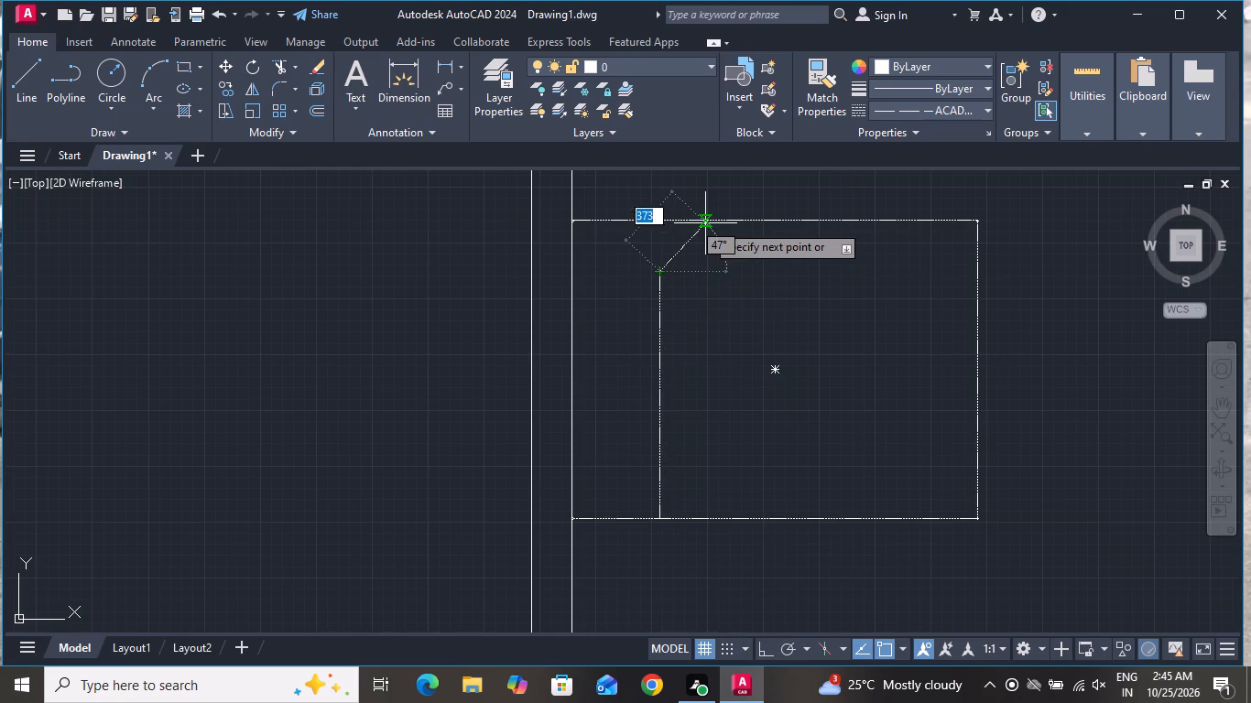
scroll(705, 223, "up", 1)
left_click(720, 216)
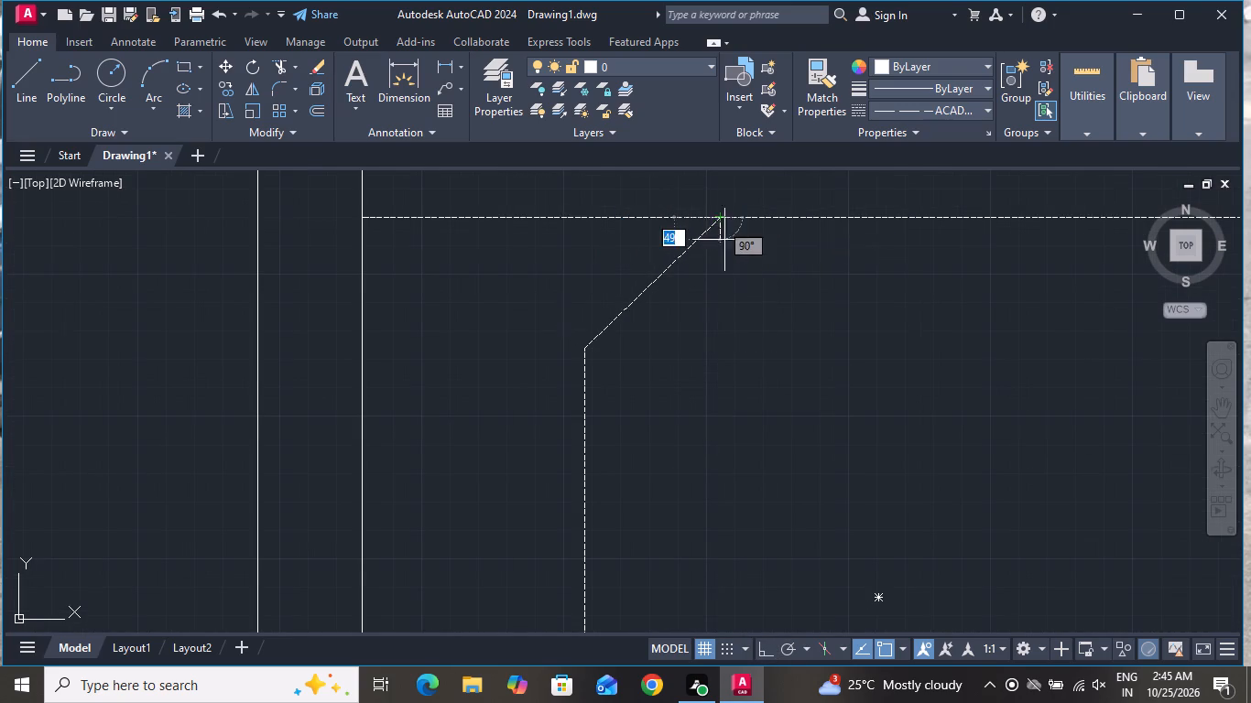
left_click(865, 450)
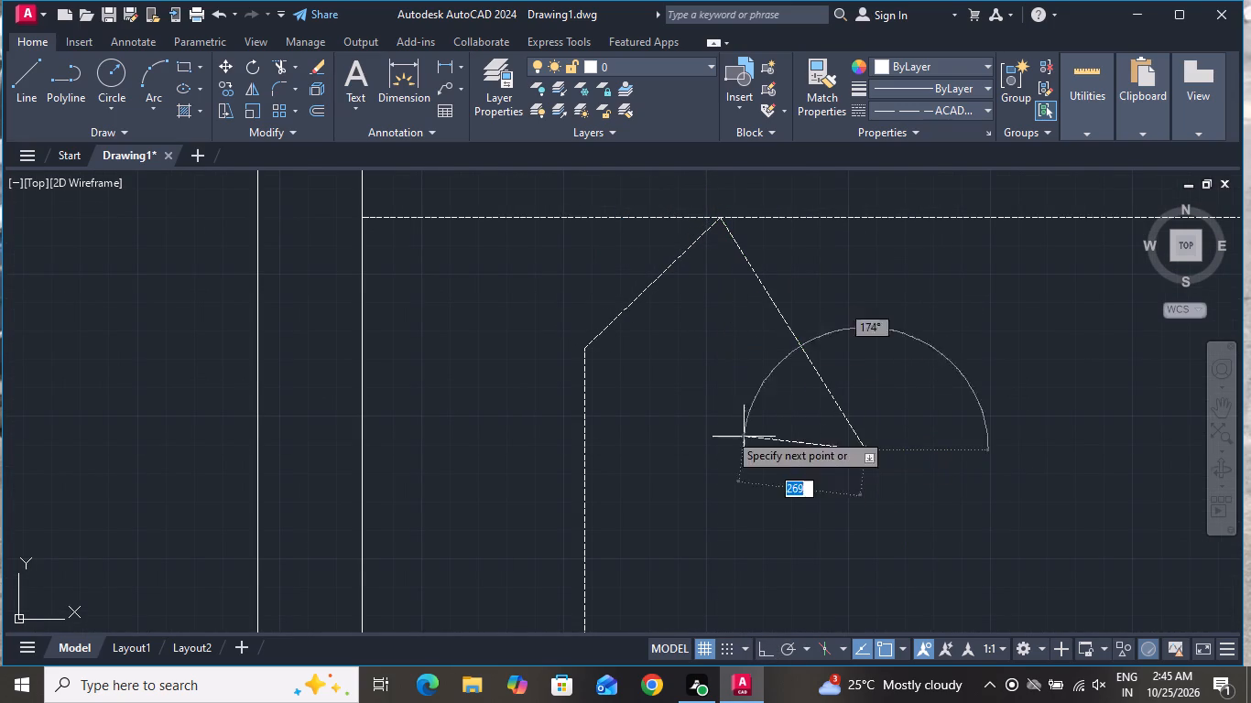
left_click(585, 348)
right_click(590, 348)
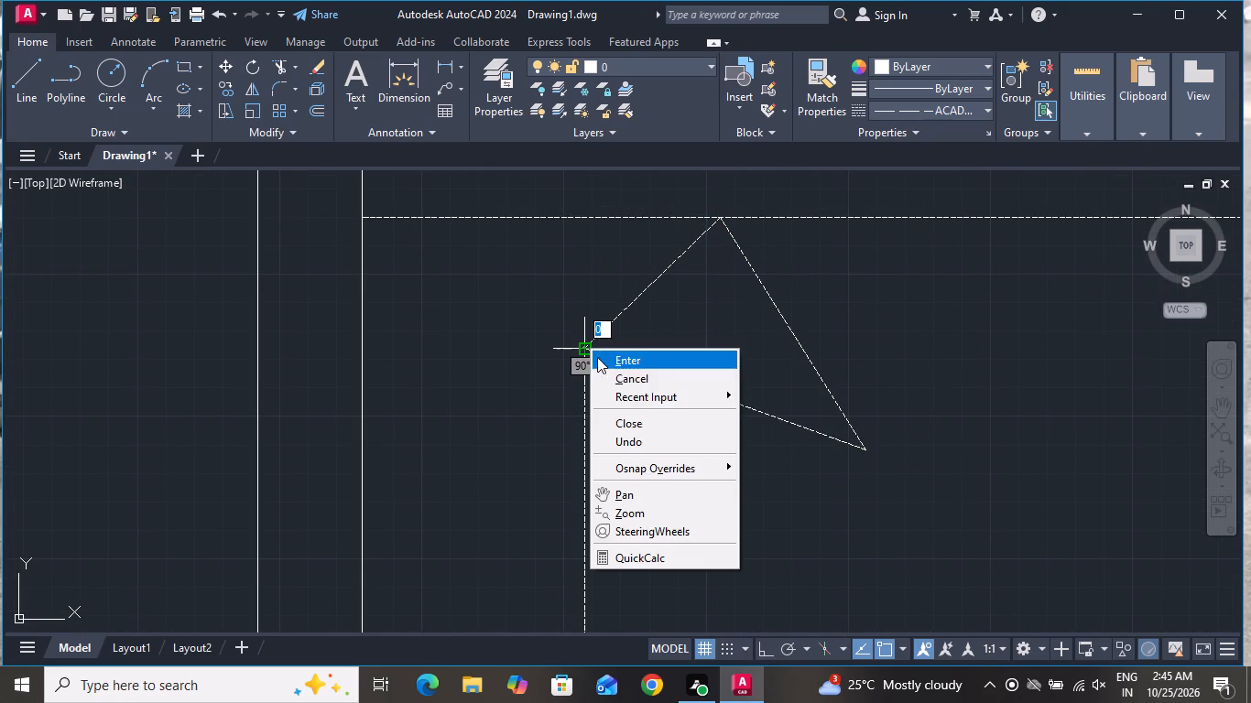
left_click(628, 386)
Draw a pillow rectangle about 325 by 430 in the bed's upper half, between the wall and the blanket line.
left_click(190, 66)
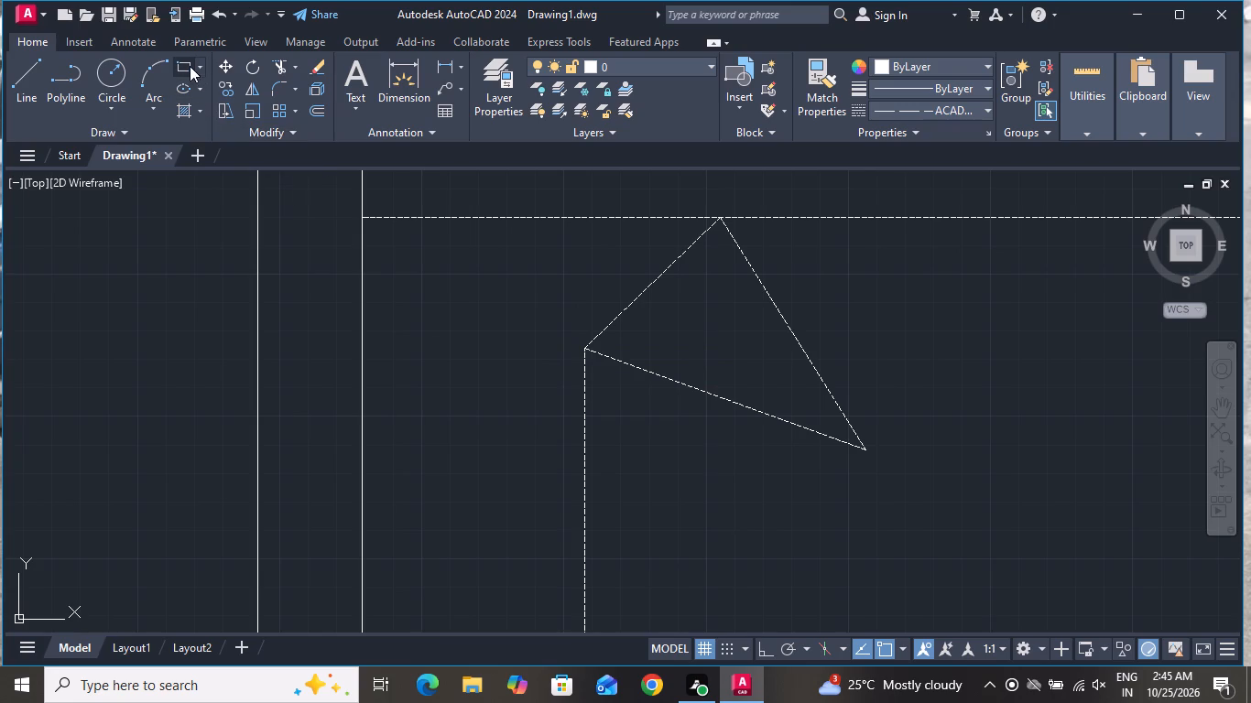
scroll(702, 347, "down", 3)
scroll(766, 401, "down", 1)
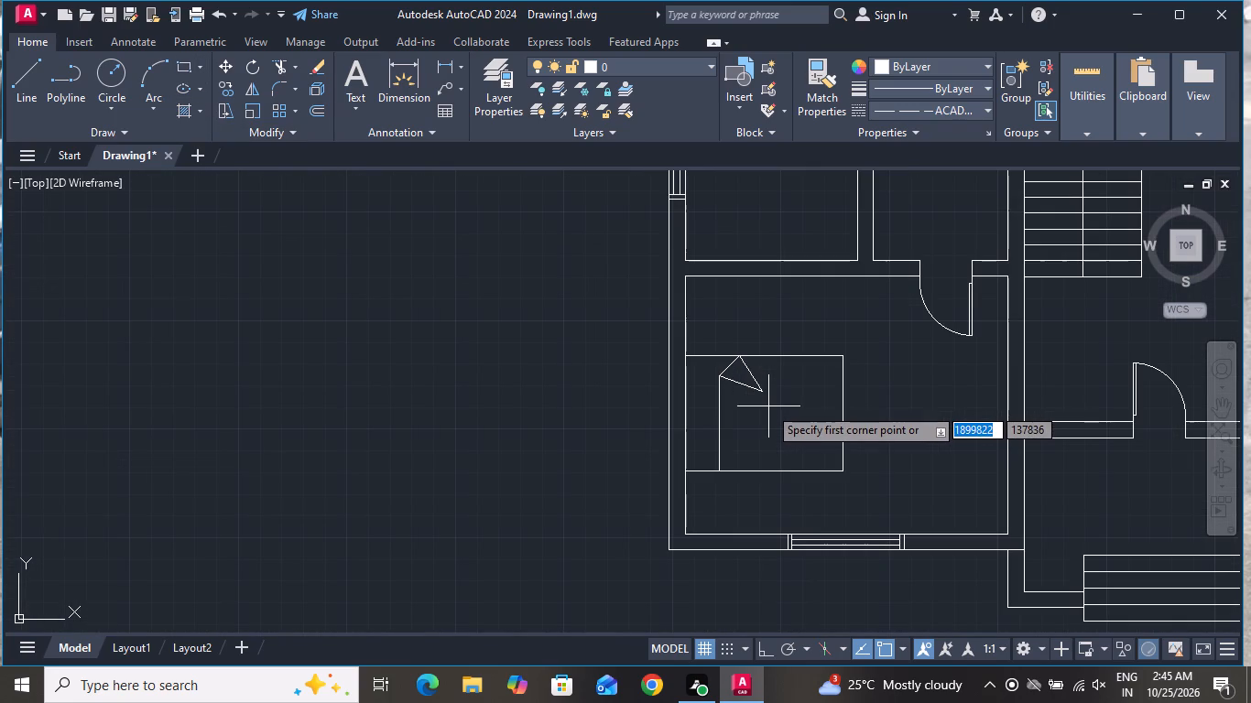
scroll(686, 375, "up", 2)
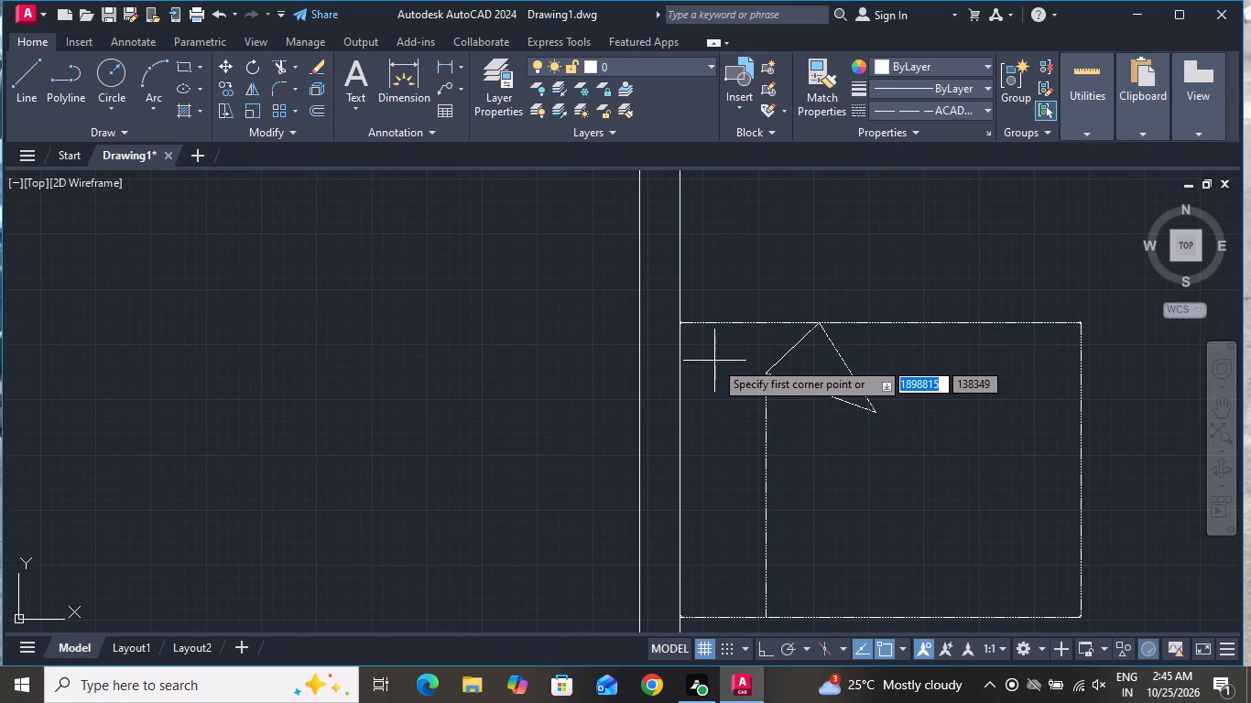
left_click(692, 360)
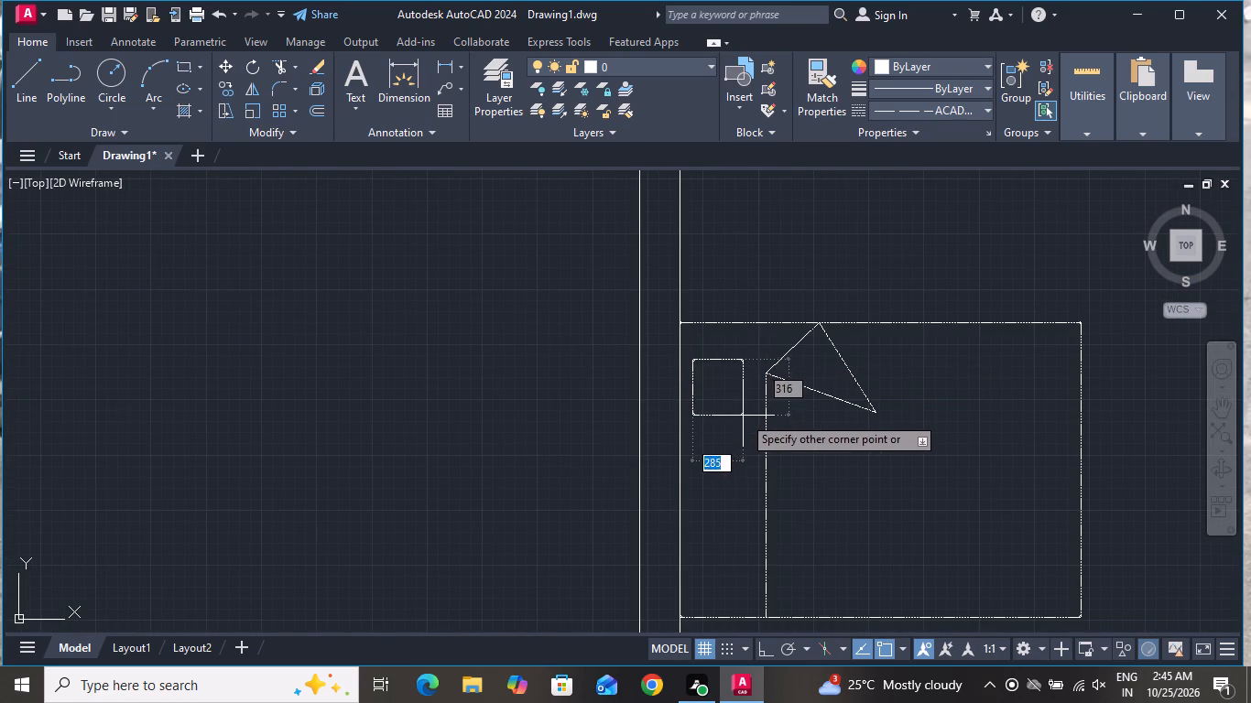
left_click(750, 436)
Copy the pillow rectangle about 875 straight down to the bed's lower half.
left_click(749, 437)
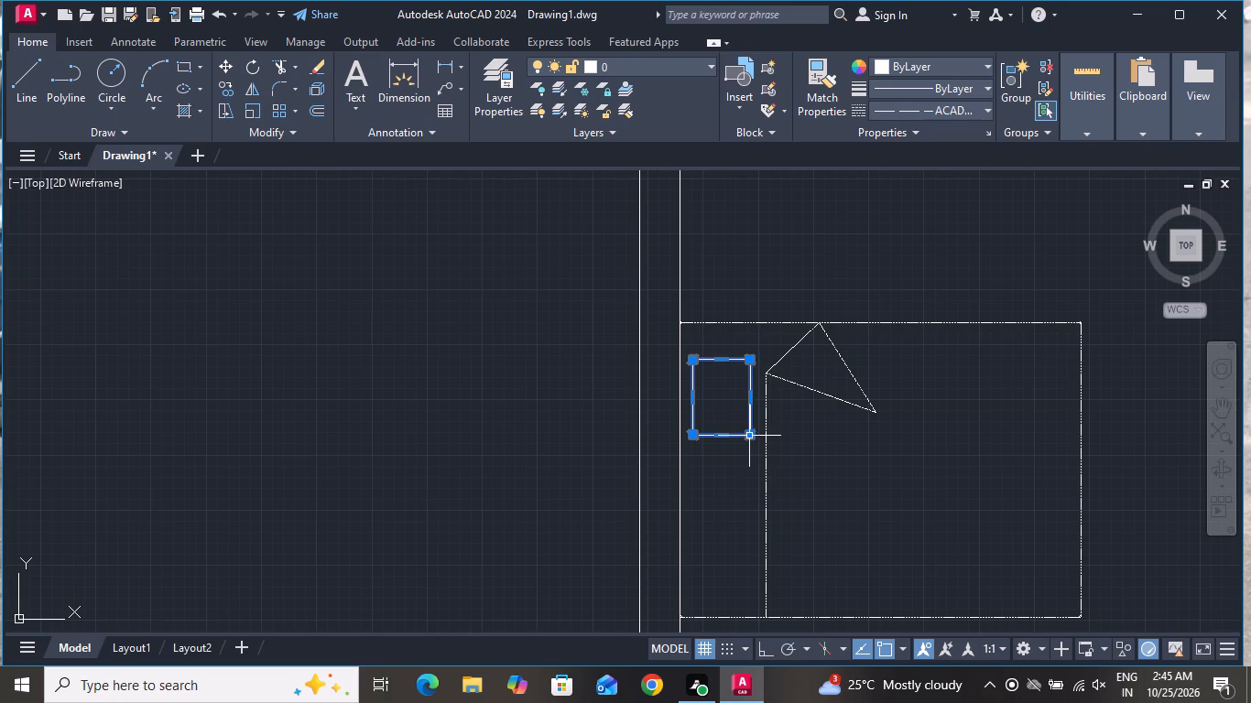
left_click(228, 82)
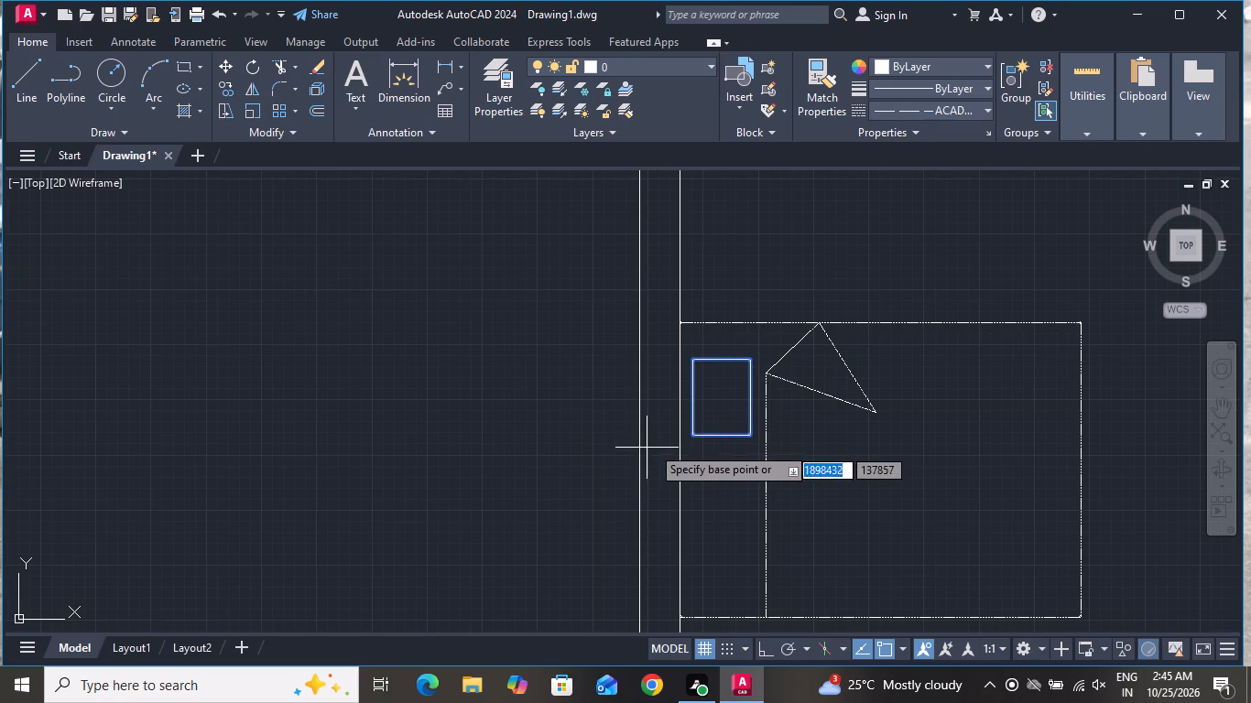
left_click(718, 438)
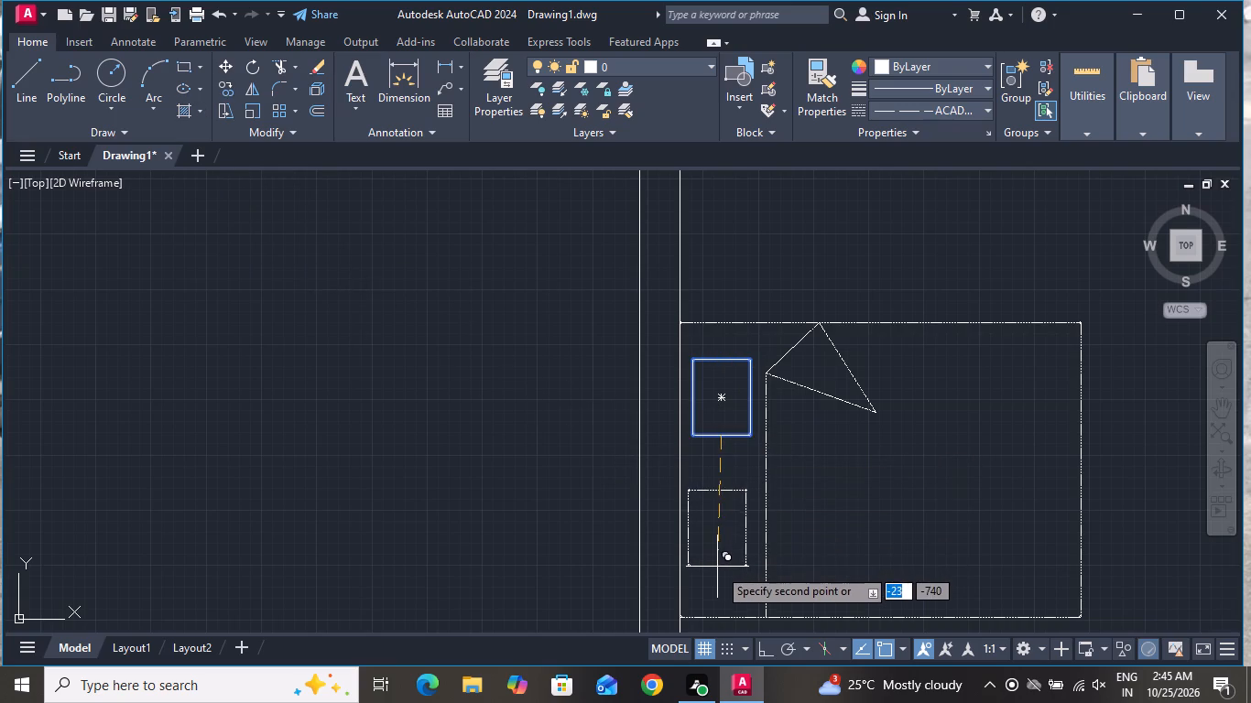
left_click(719, 590)
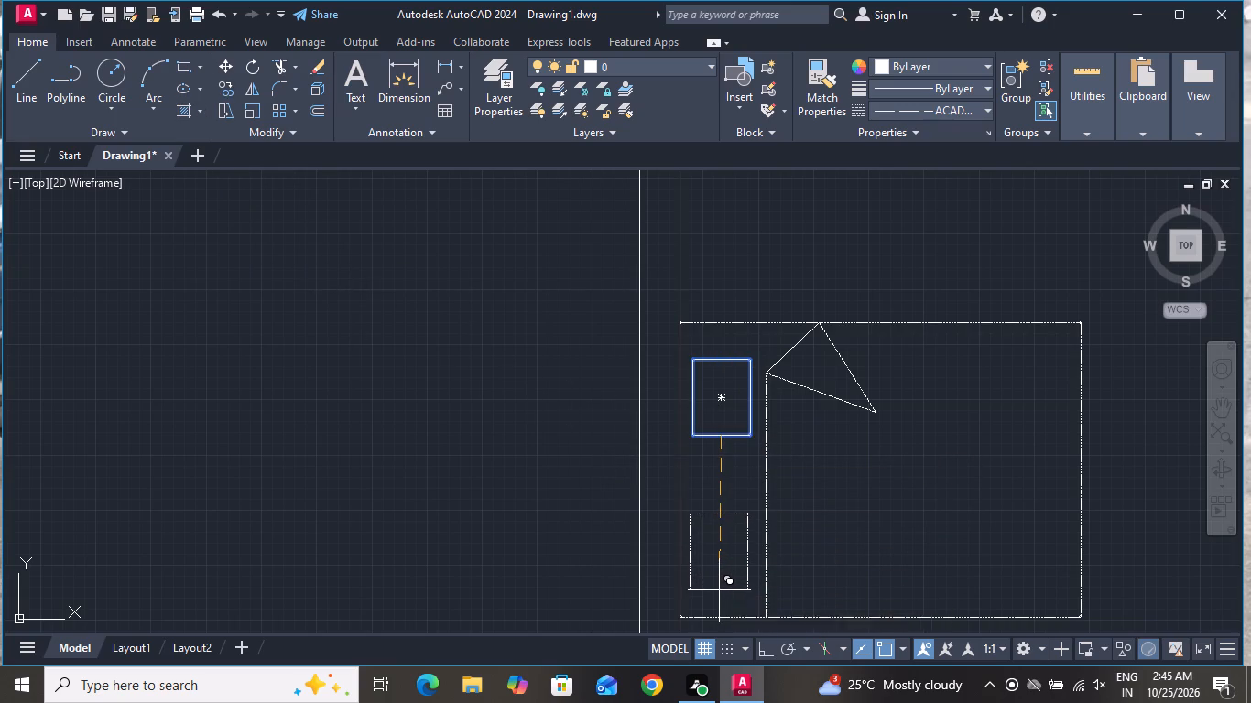
right_click(726, 590)
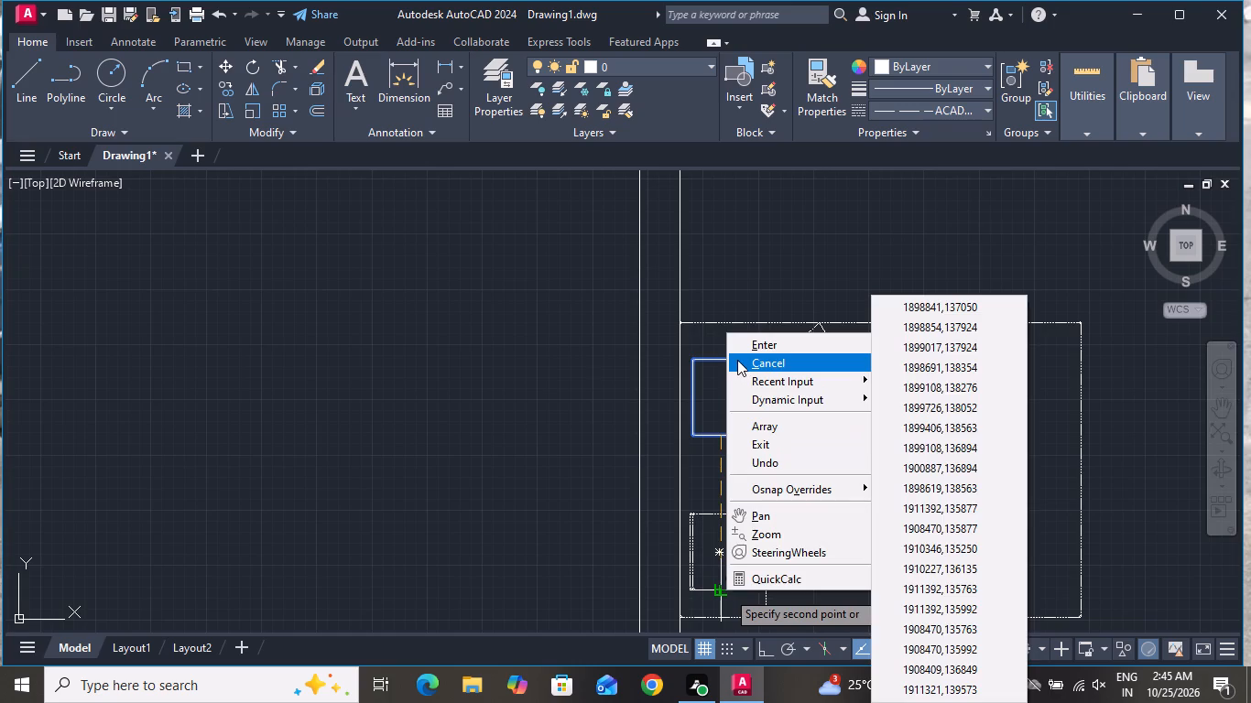
left_click(737, 360)
Draw a bedside table rectangle about 300 by 284 just above the bed, beside the left exterior wall.
scroll(717, 378, "down", 3)
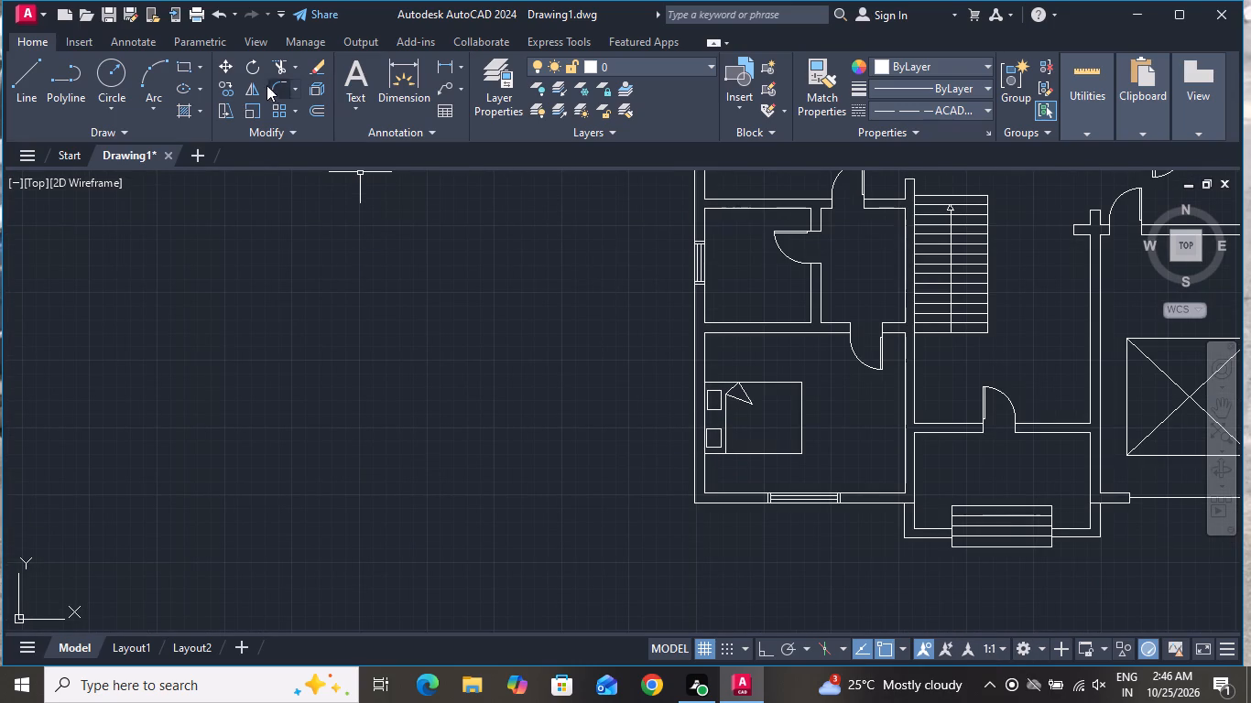
left_click(191, 64)
scroll(325, 318, "down", 1)
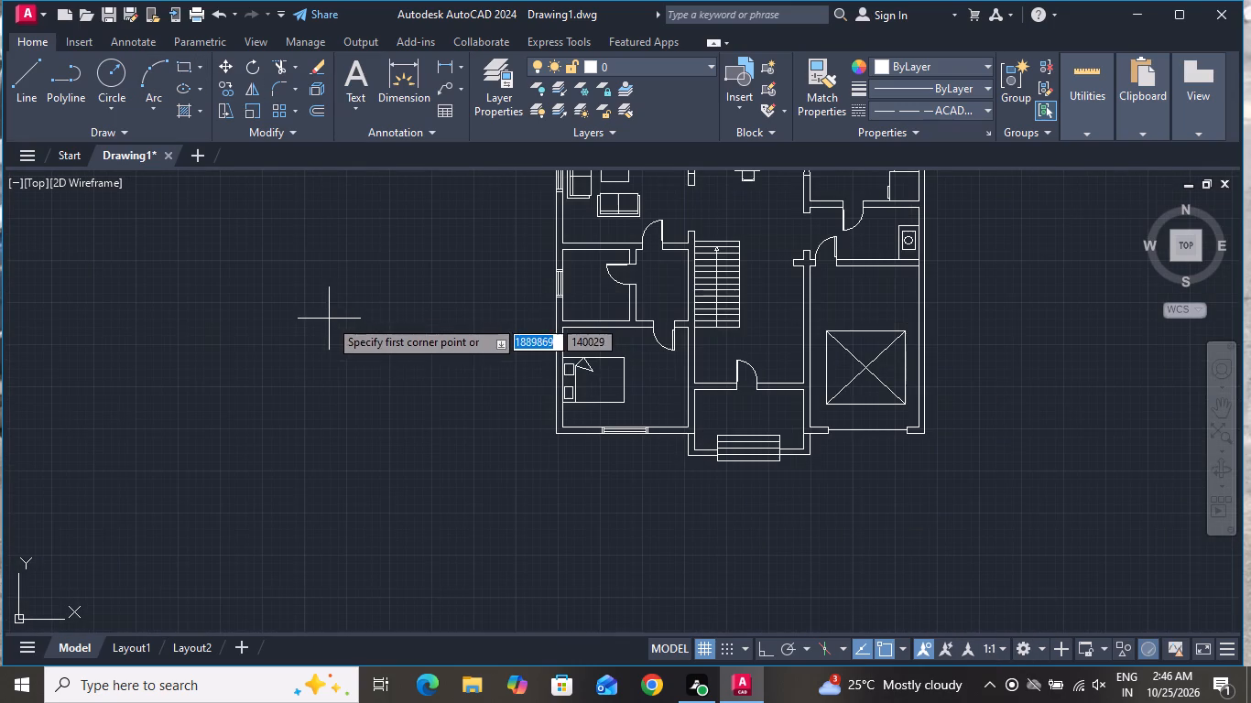
scroll(405, 379, "down", 1)
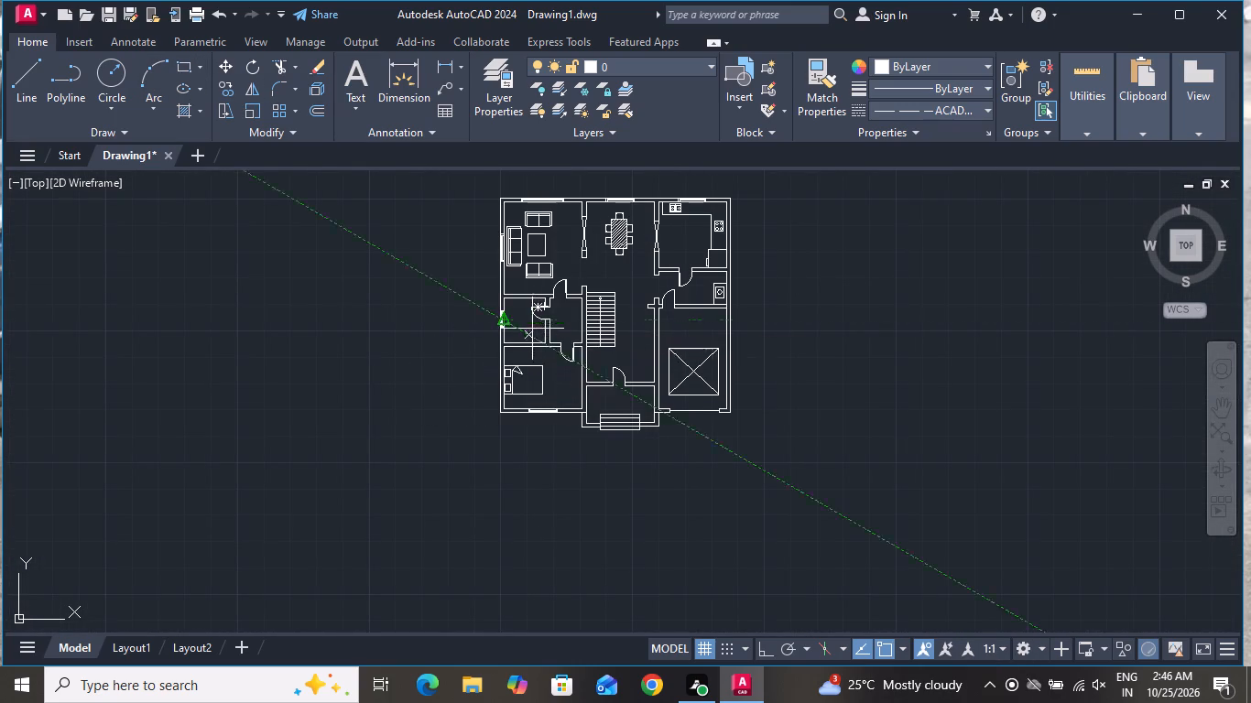
scroll(529, 346, "up", 3)
scroll(417, 381, "up", 2)
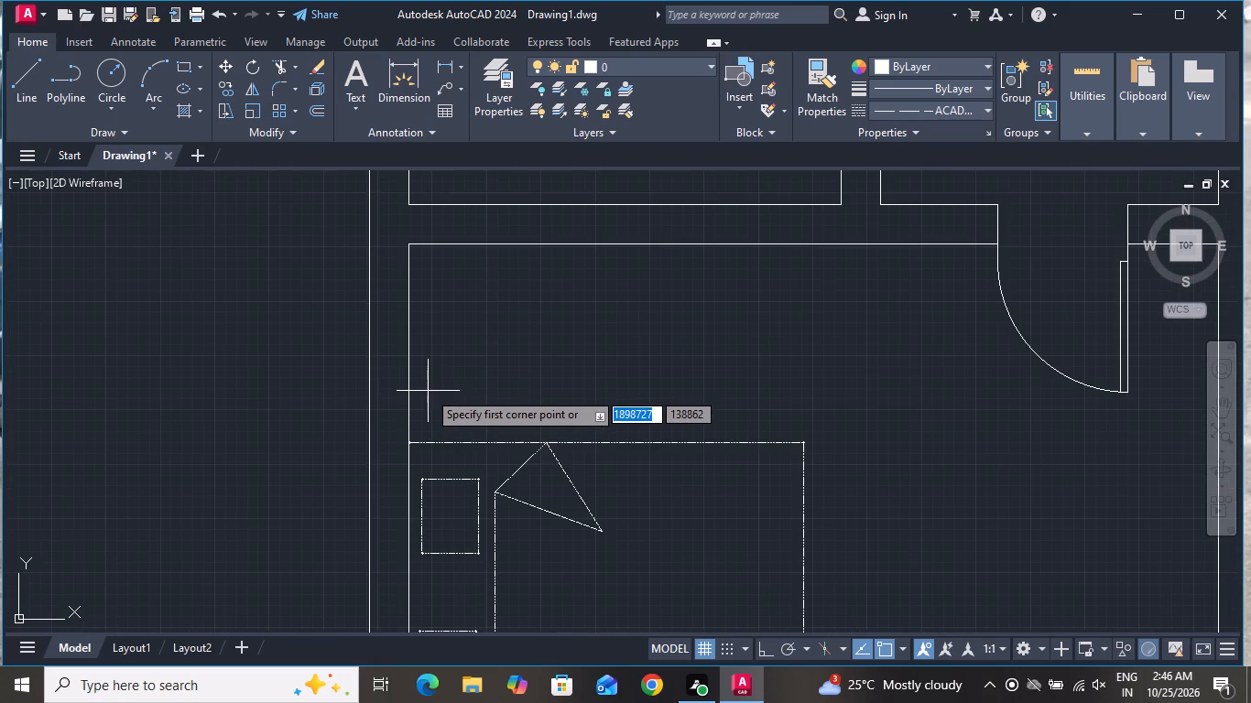
left_click(430, 383)
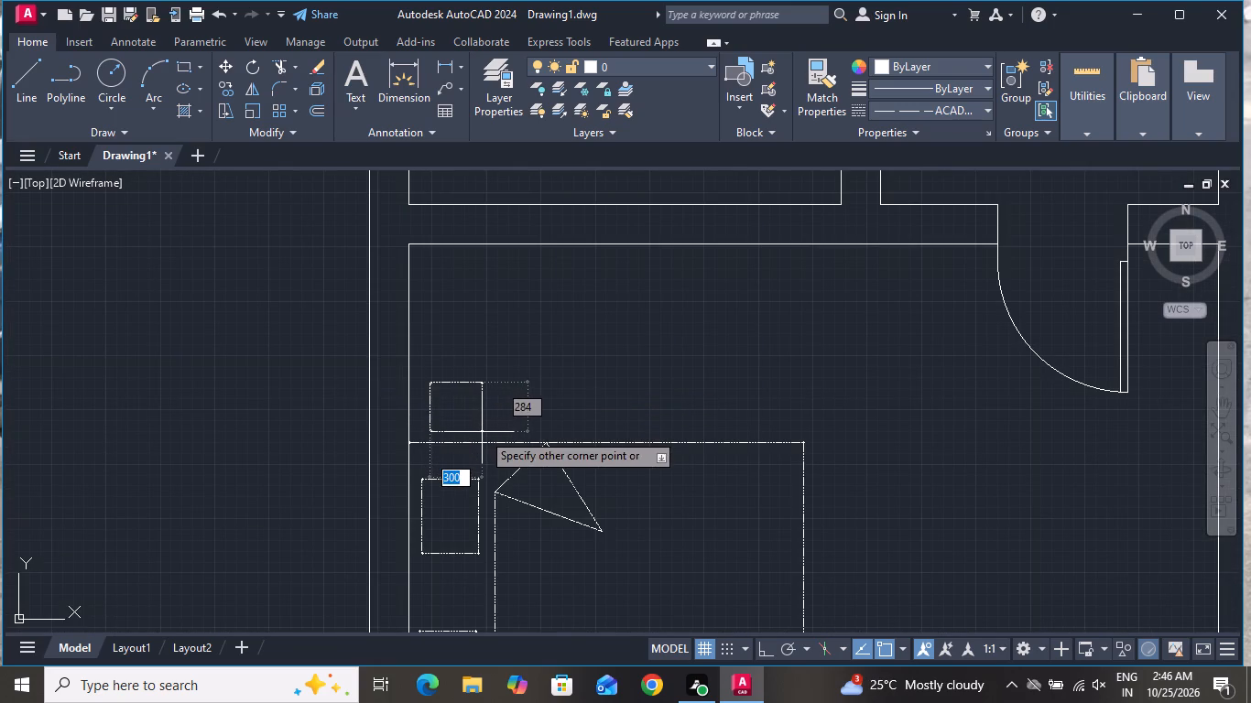
left_click(482, 431)
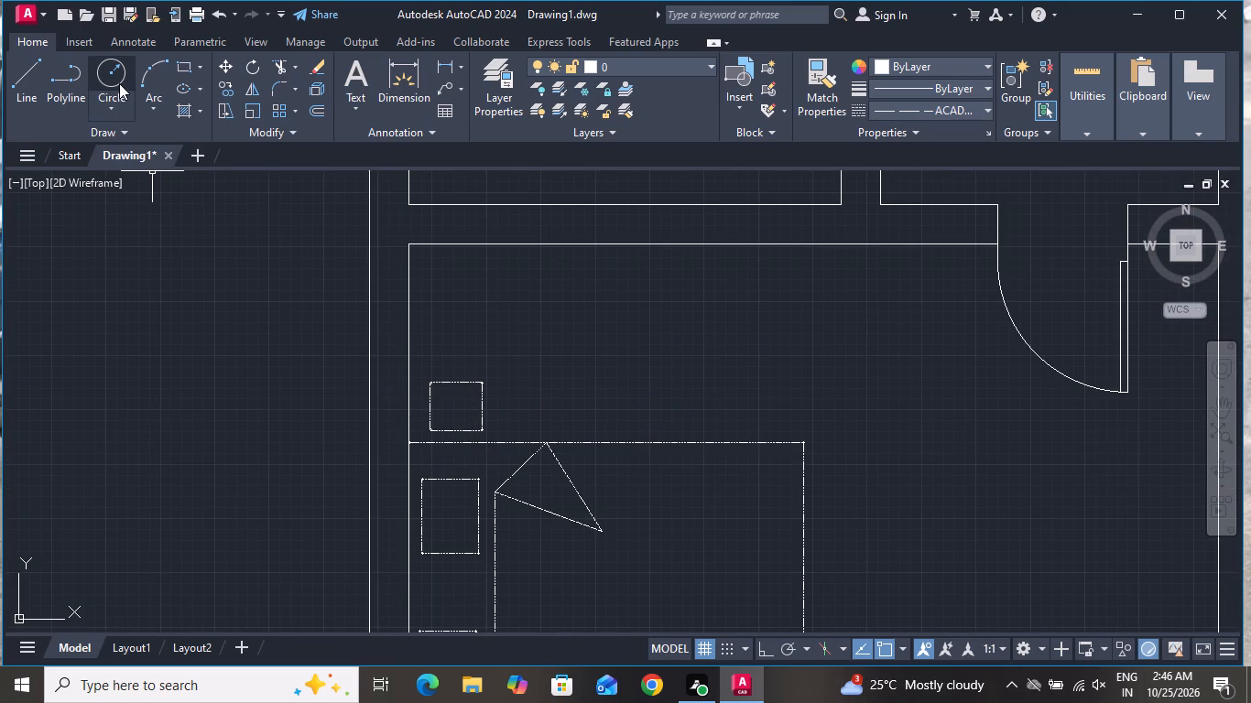
Draw a lamp circle centred in the bedside table, keeping it inside the table's edges.
left_click(119, 83)
scroll(438, 403, "up", 2)
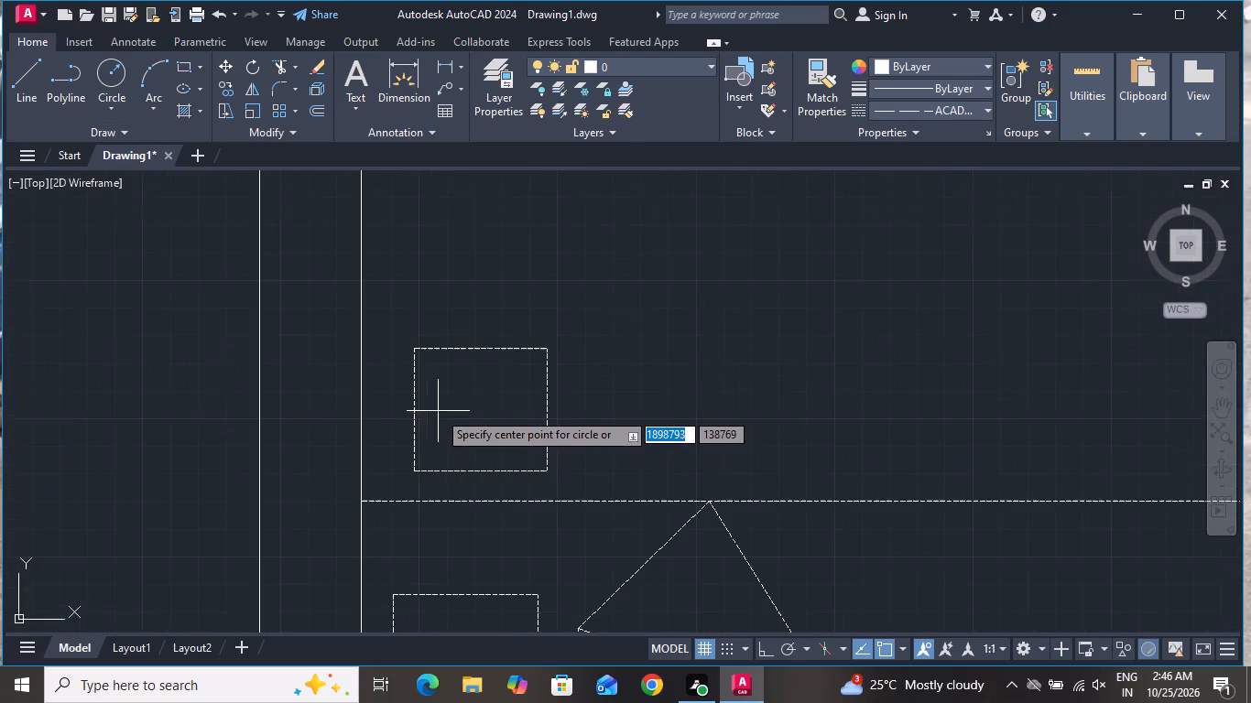
left_click(483, 413)
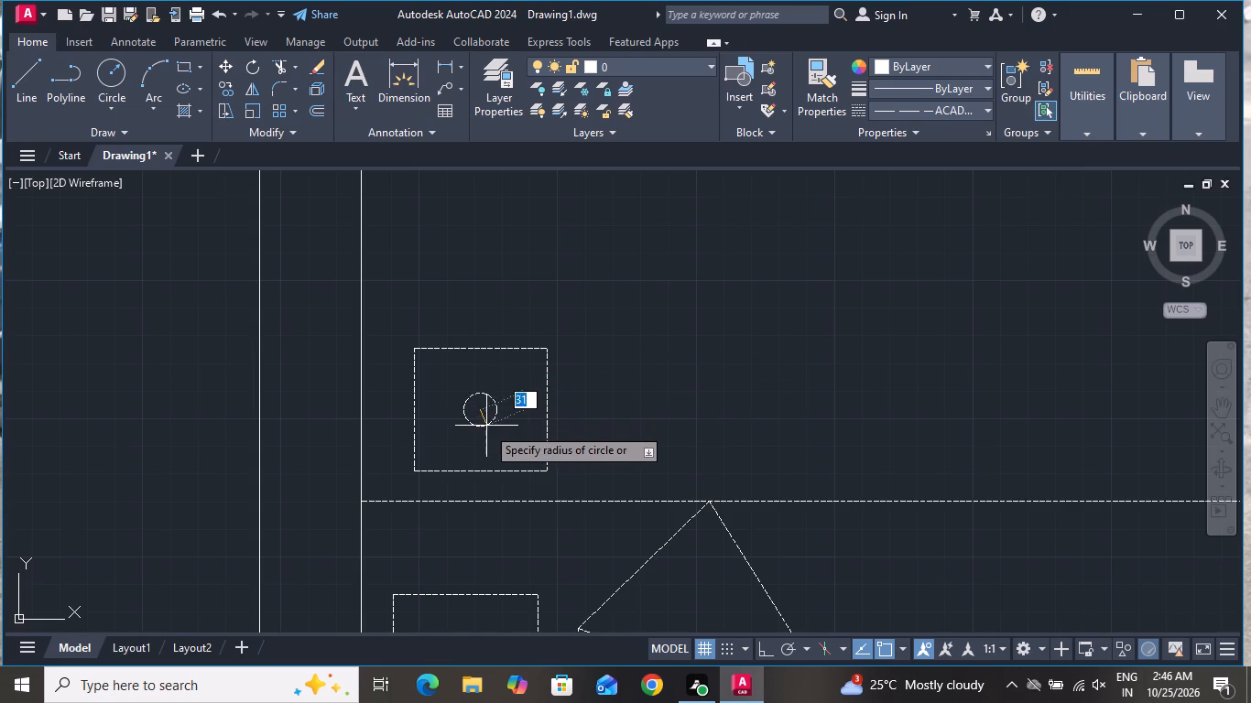
left_click(492, 441)
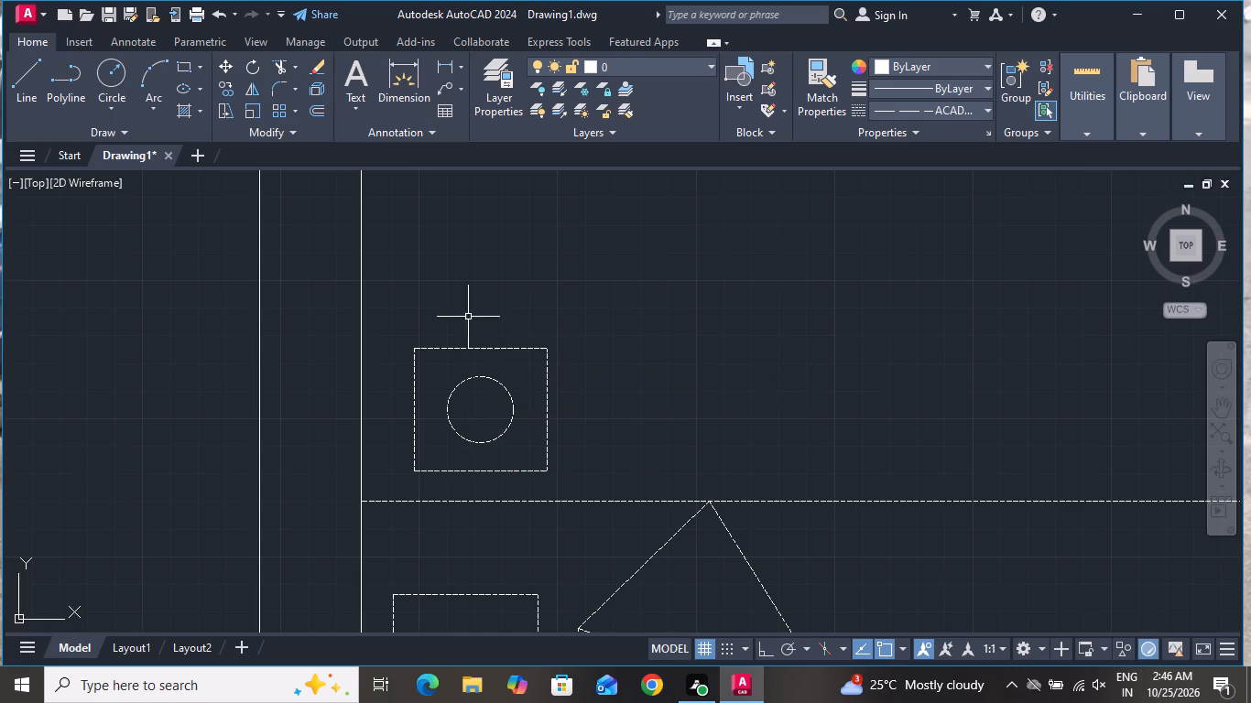
Draw a horizontal line through the lamp circle's centre, extending slightly past the circle on both sides.
left_click(29, 83)
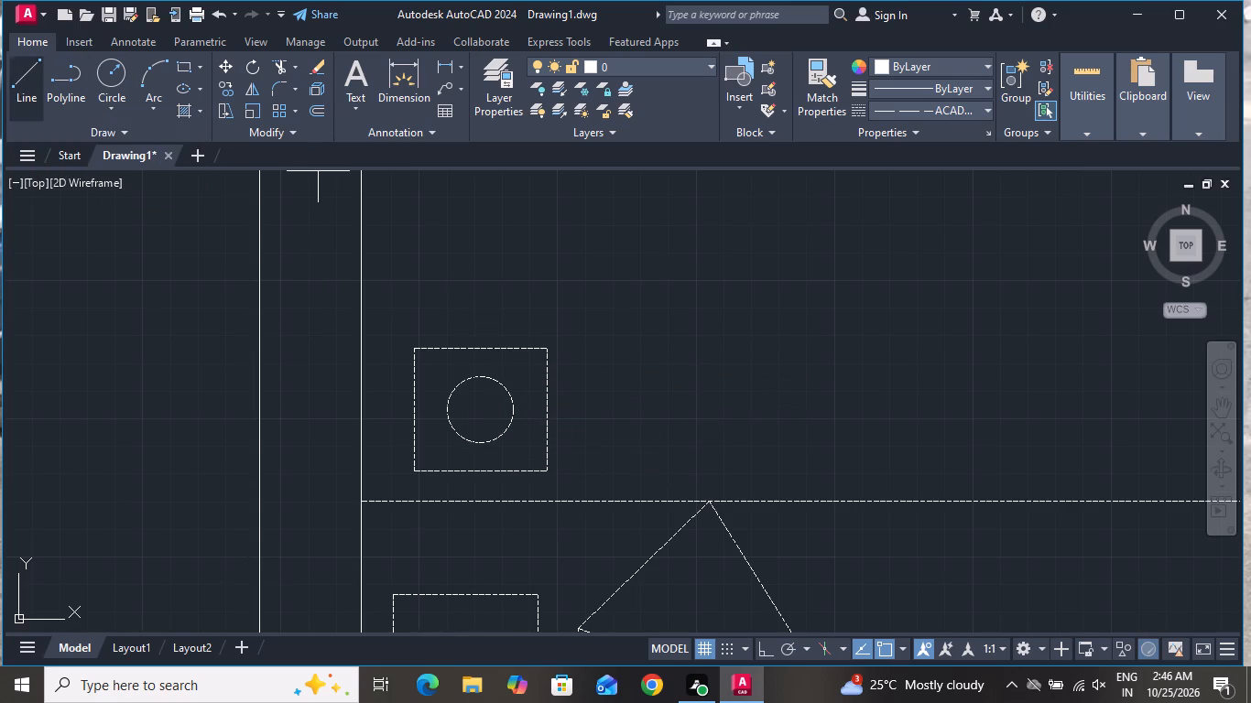
left_click(430, 408)
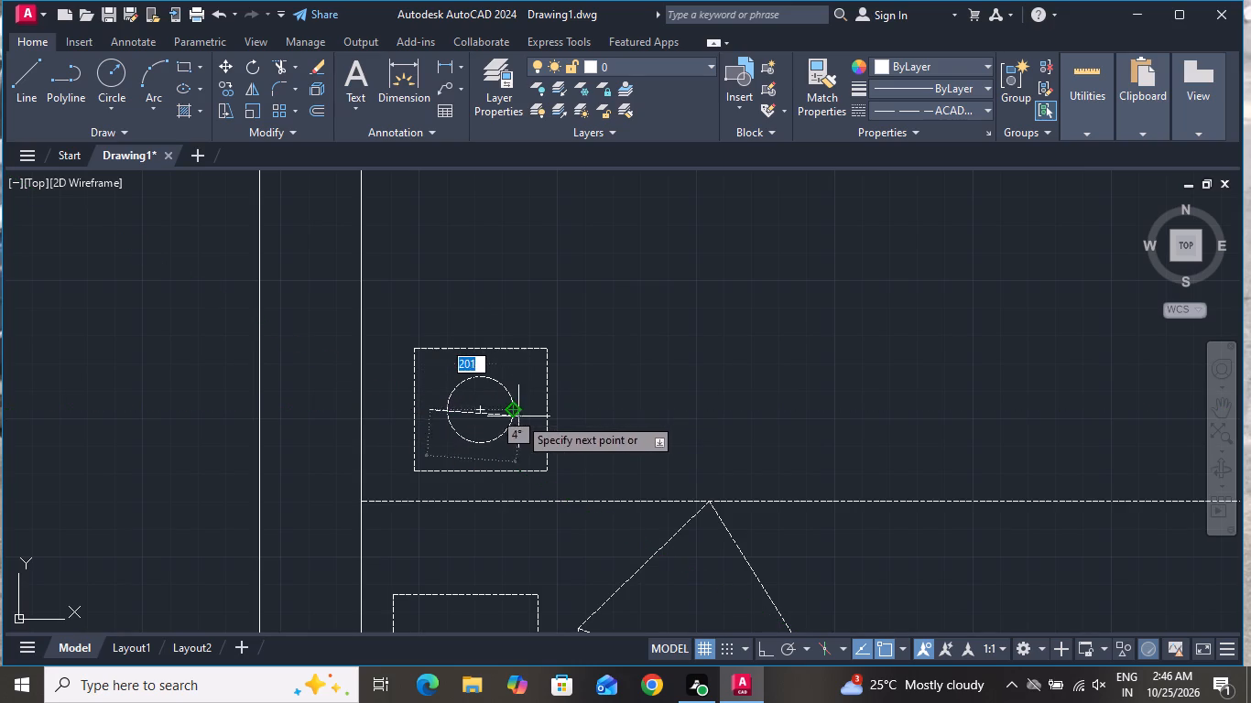
left_click(528, 411)
right_click(528, 417)
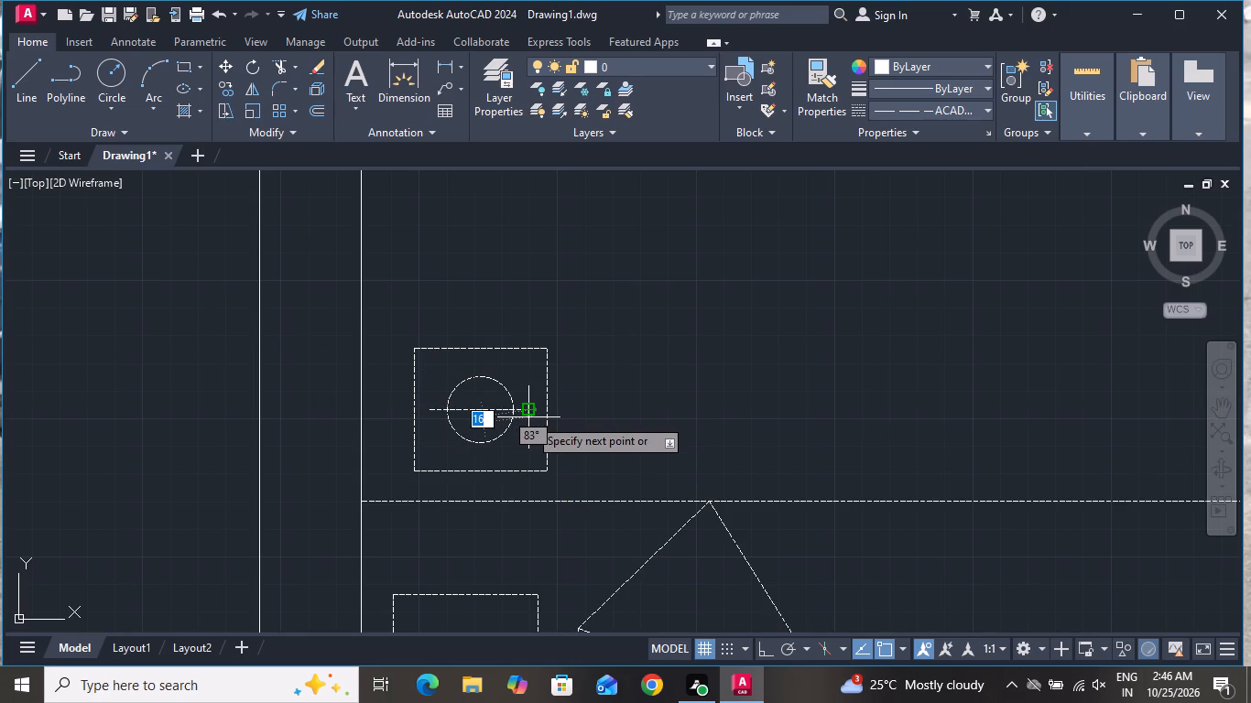
left_click(616, 451)
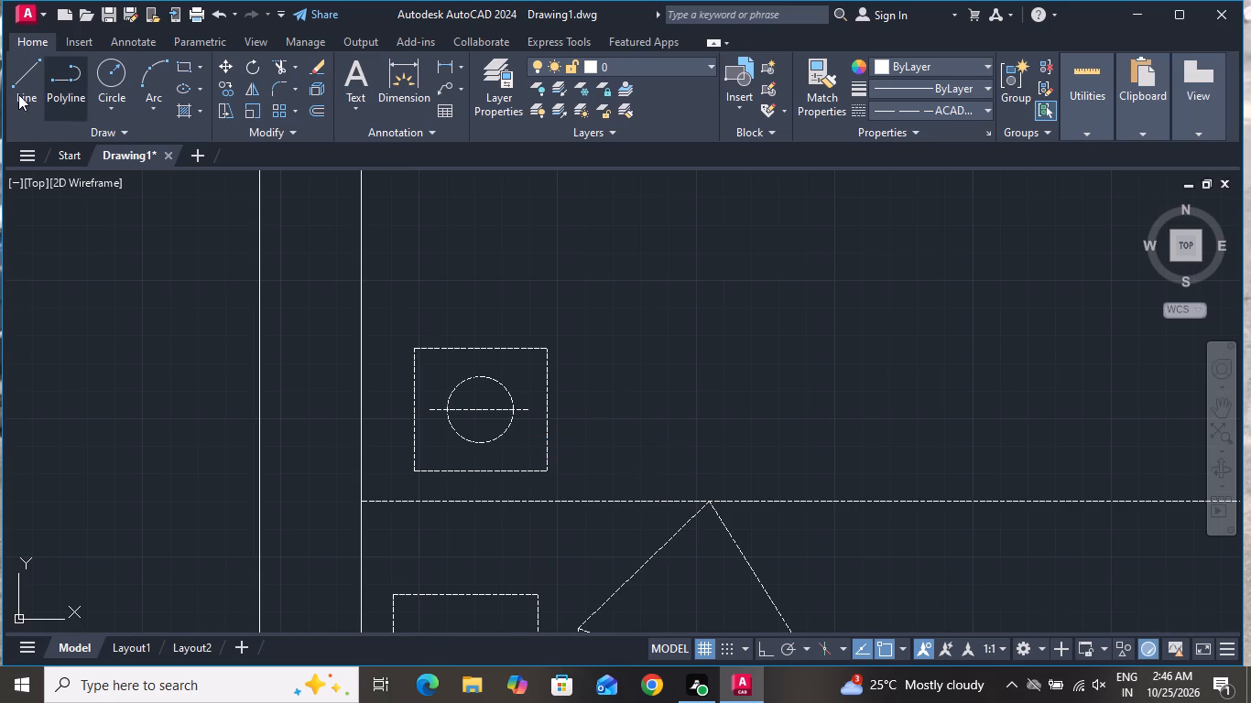
Draw a vertical line about 224 long through the lamp circle's centre, extending slightly past the circle at both ends.
left_click(16, 81)
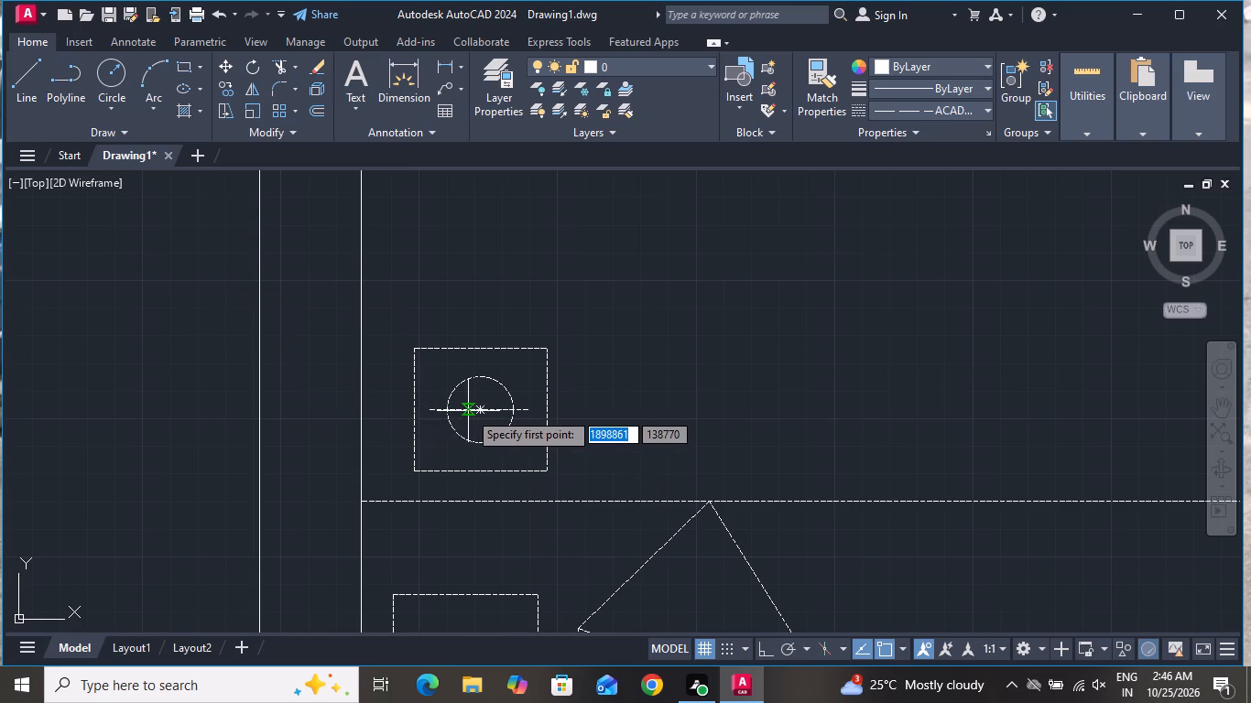
left_click(480, 362)
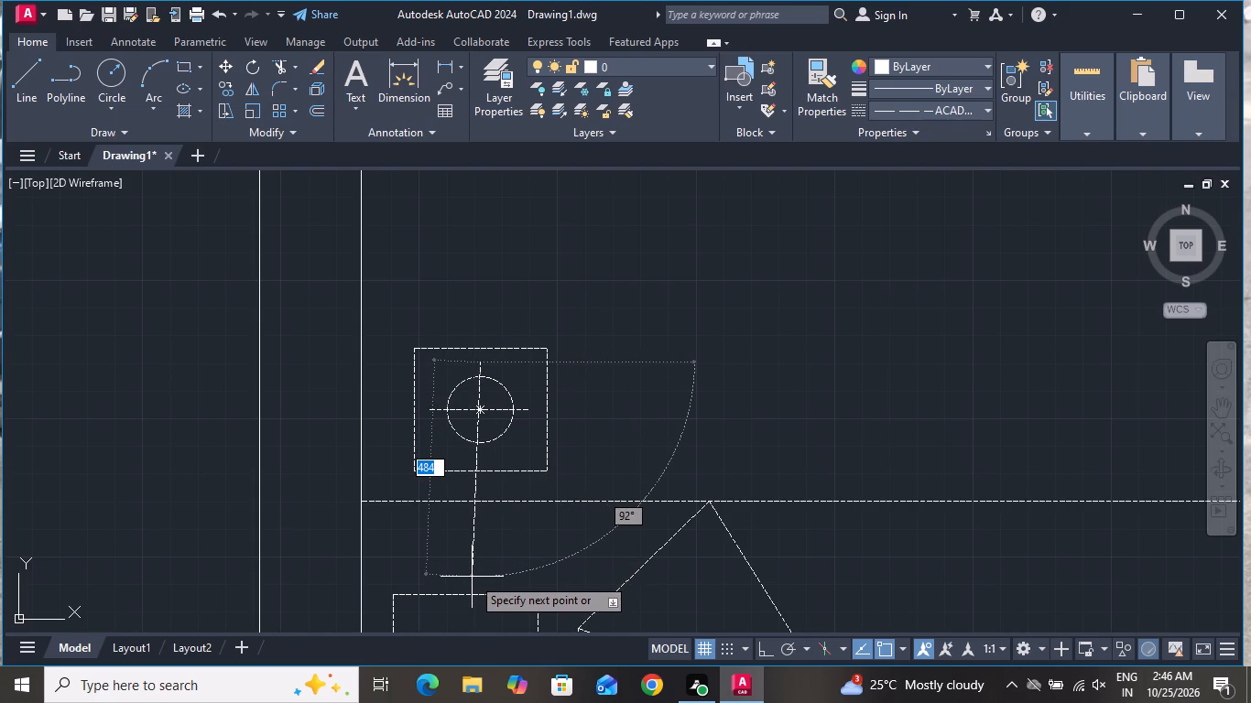
scroll(472, 577, "up", 1)
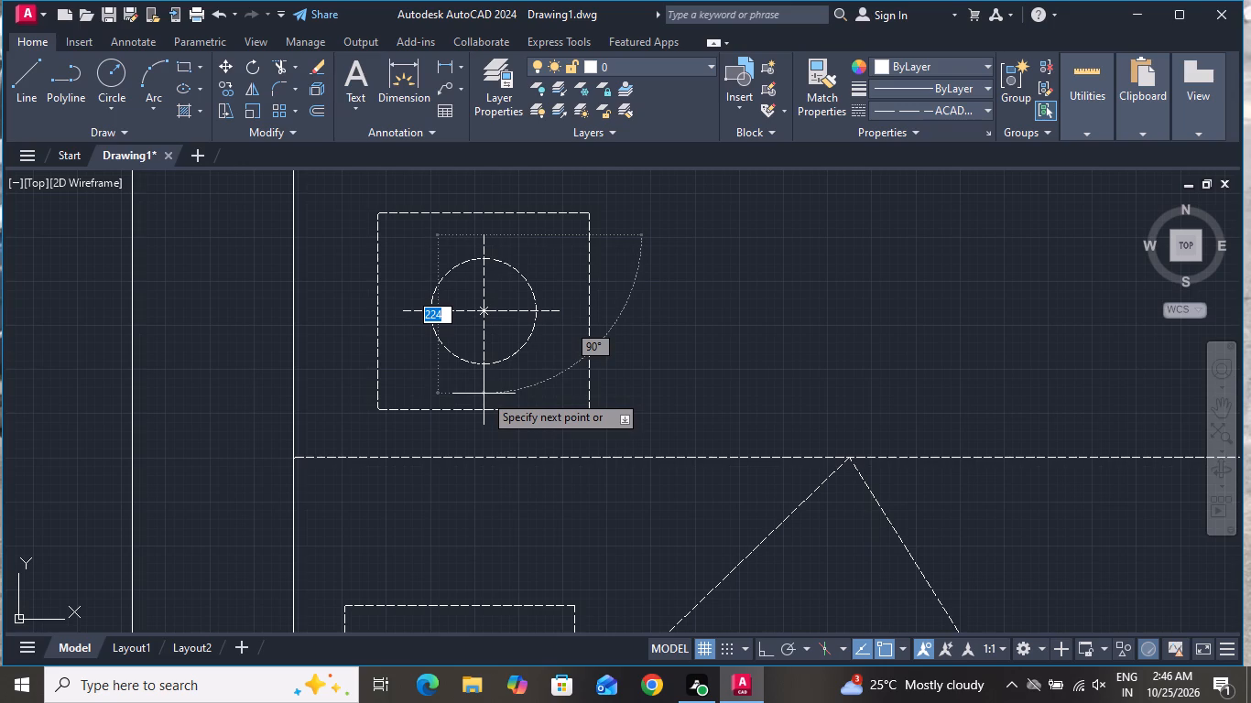
left_click(484, 394)
right_click(480, 391)
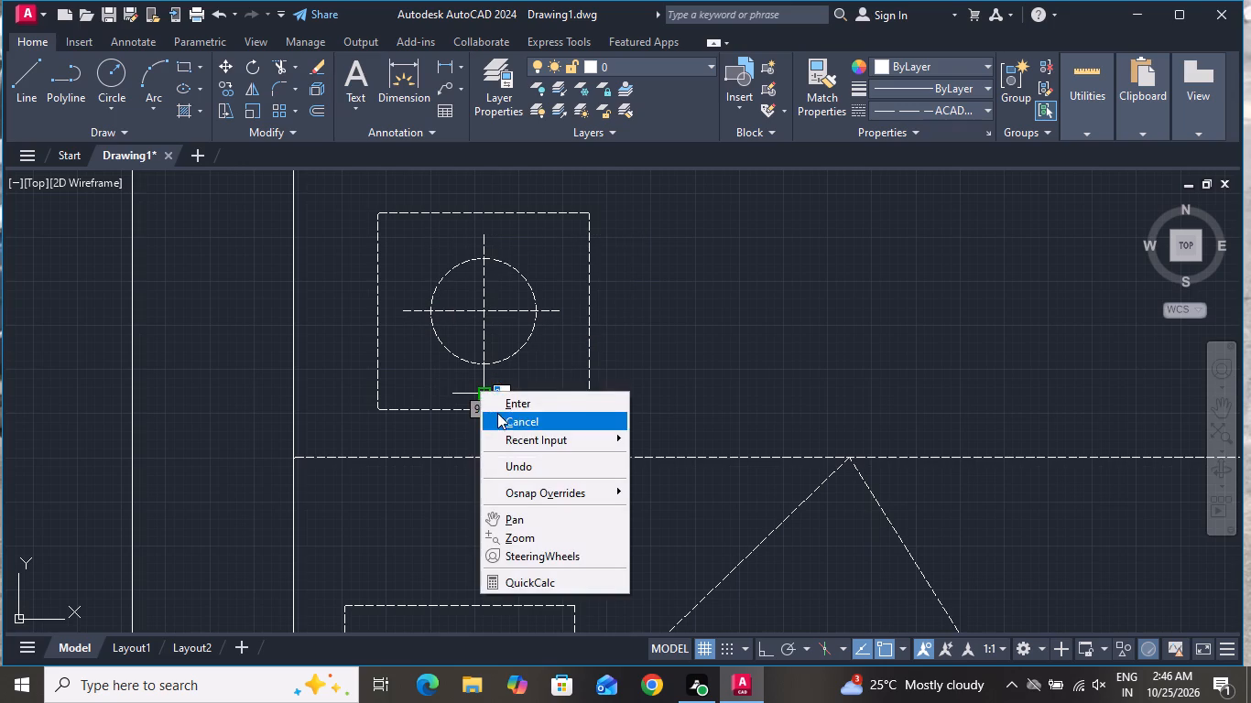
left_click(499, 417)
Copy the bedside table with its lamp circle and cross lines about 2100 straight down, just below the bed.
left_click(652, 178)
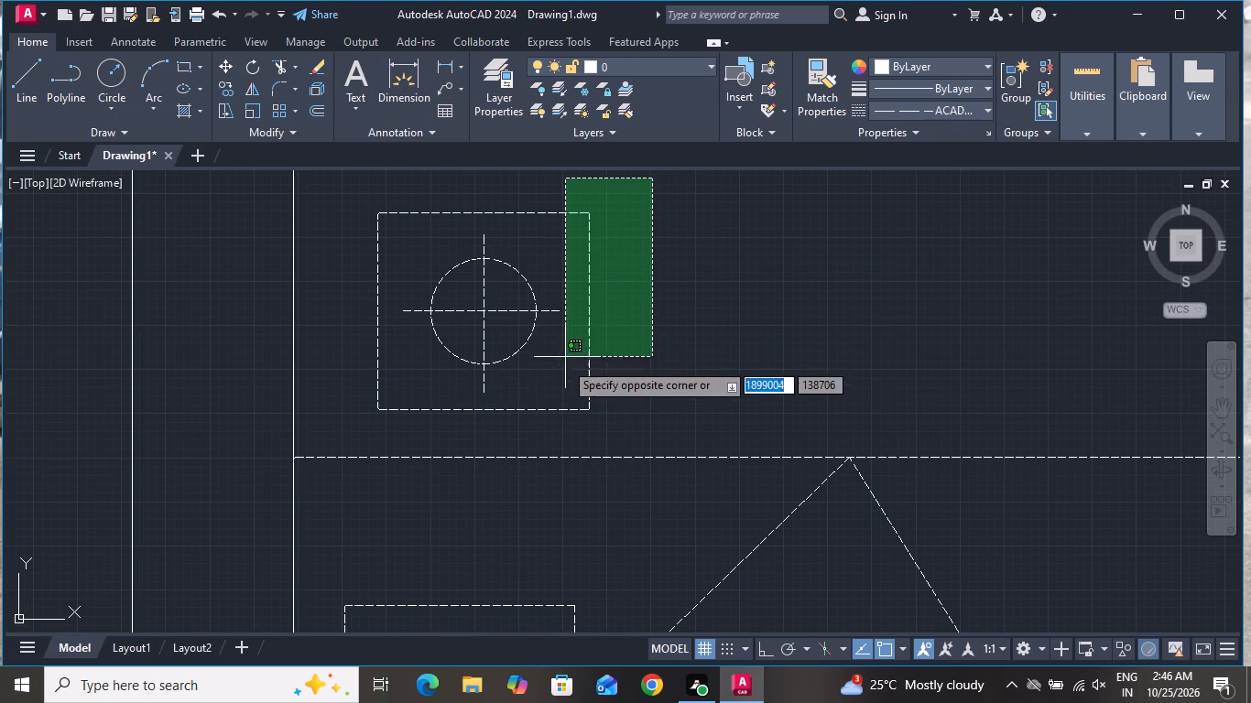
left_click(364, 424)
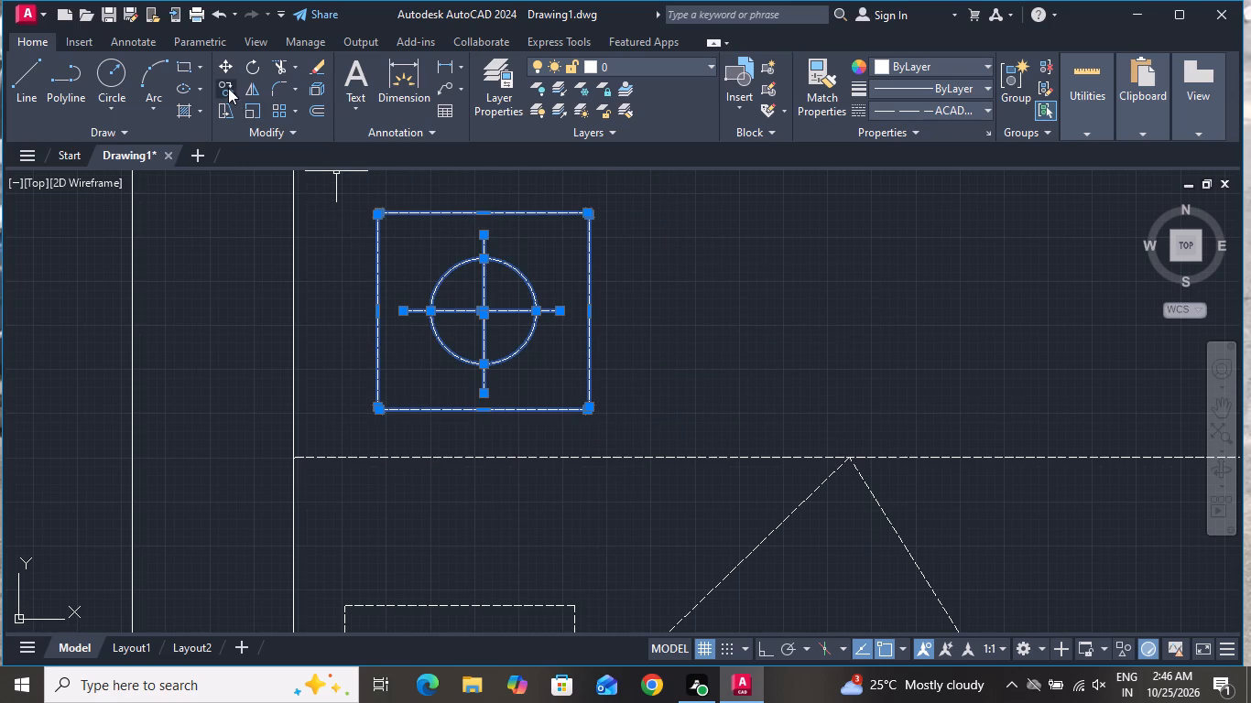
left_click(229, 85)
left_click(483, 302)
scroll(496, 294, "down", 2)
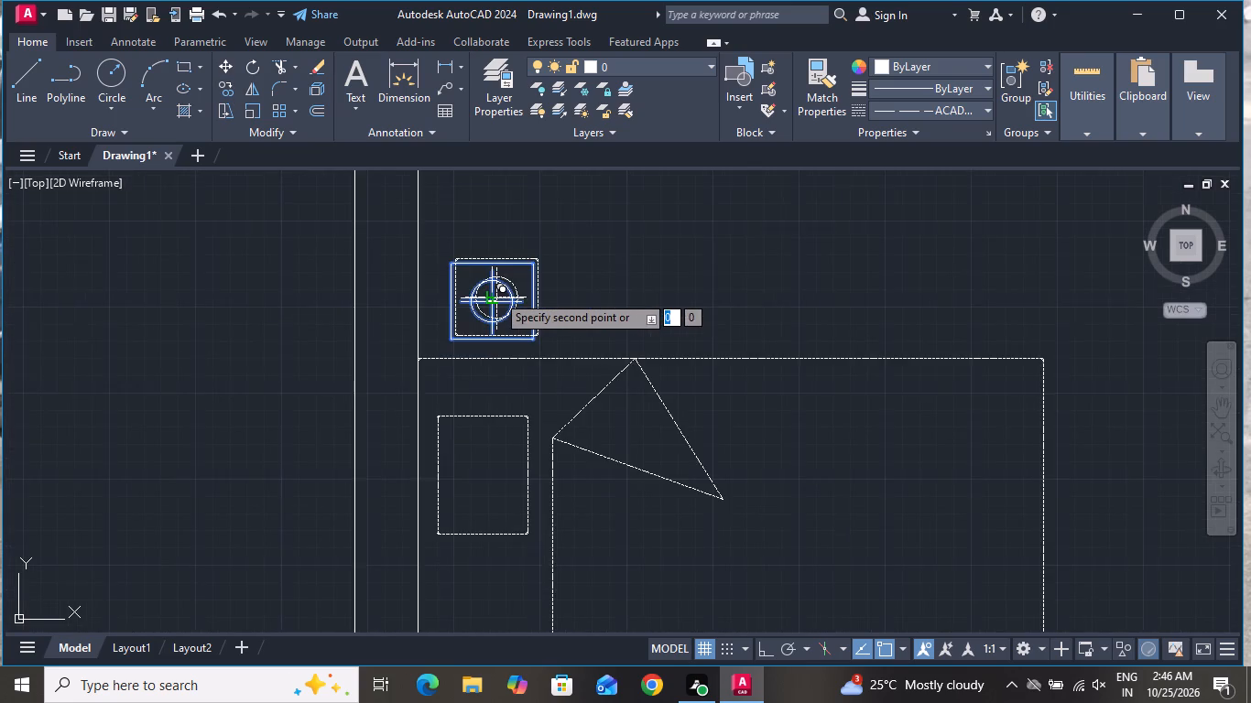
scroll(499, 292, "down", 2)
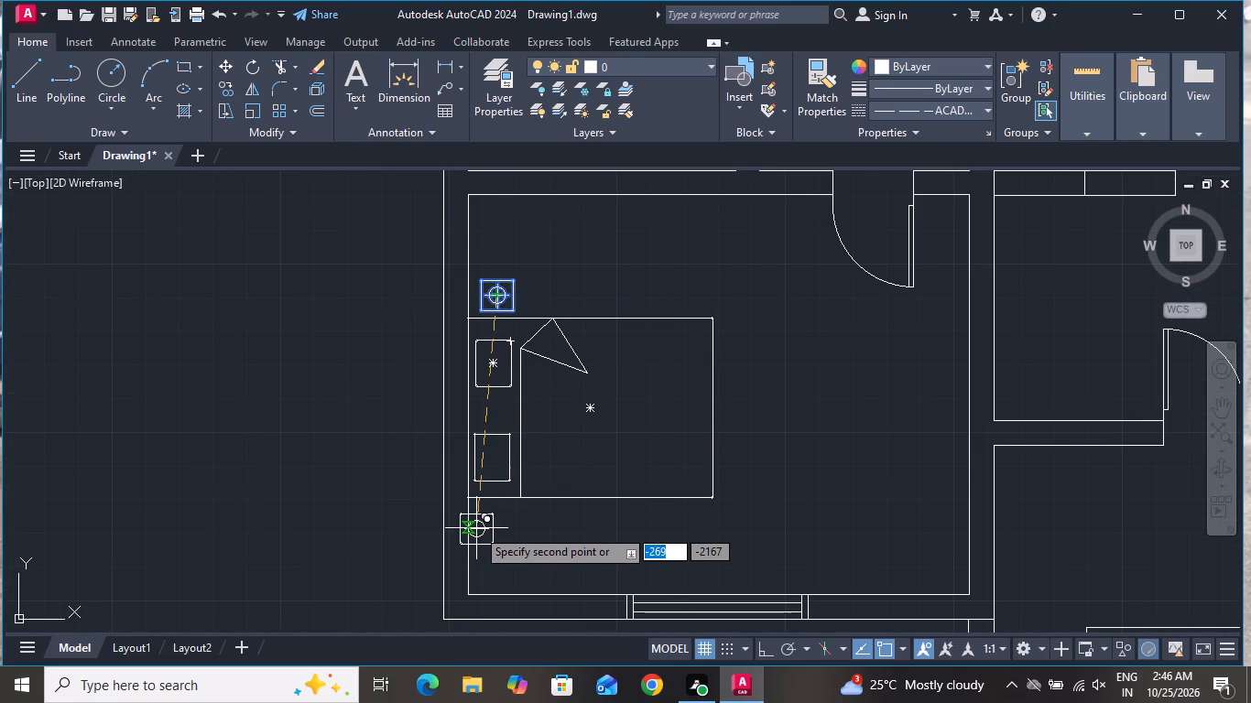
scroll(499, 527, "up", 1)
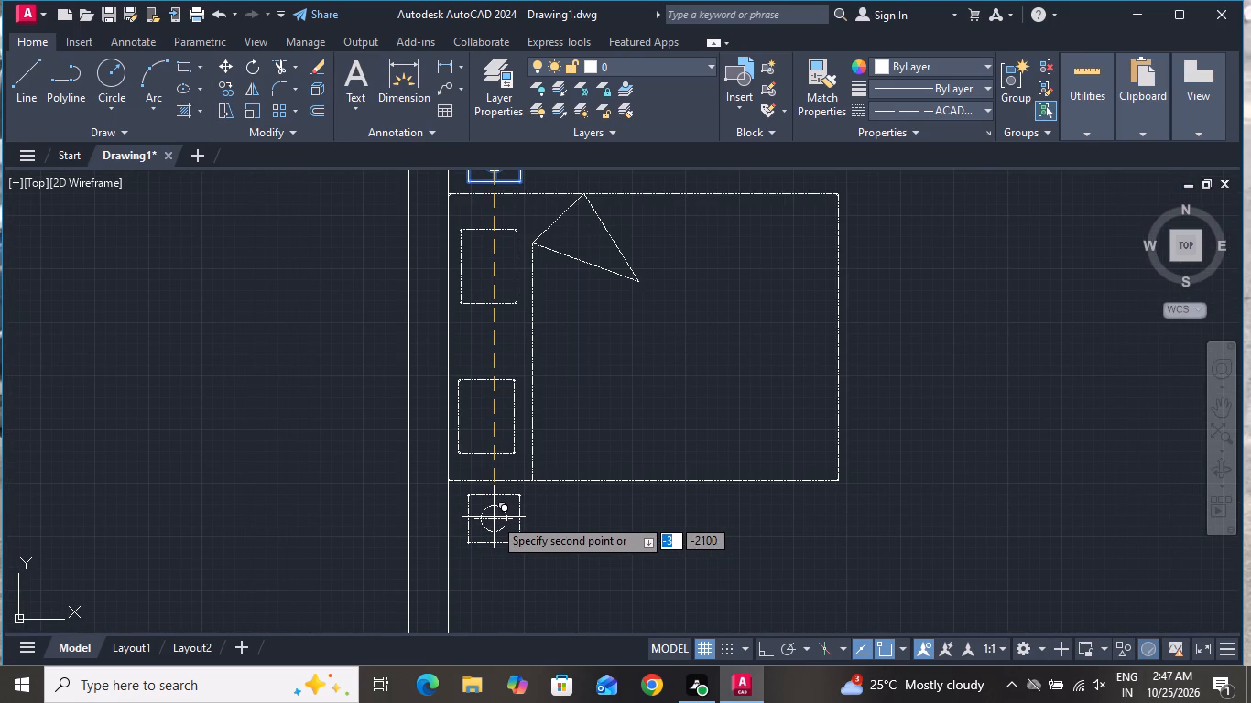
left_click(494, 517)
right_click(494, 517)
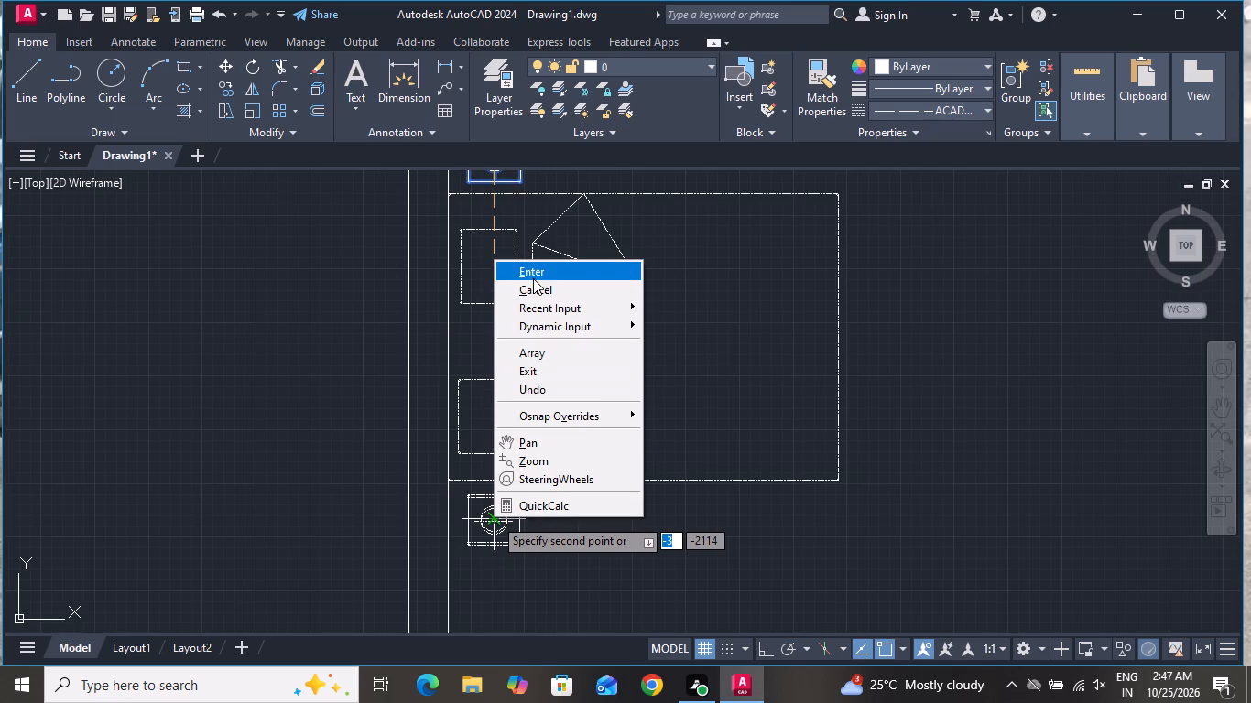
left_click(533, 276)
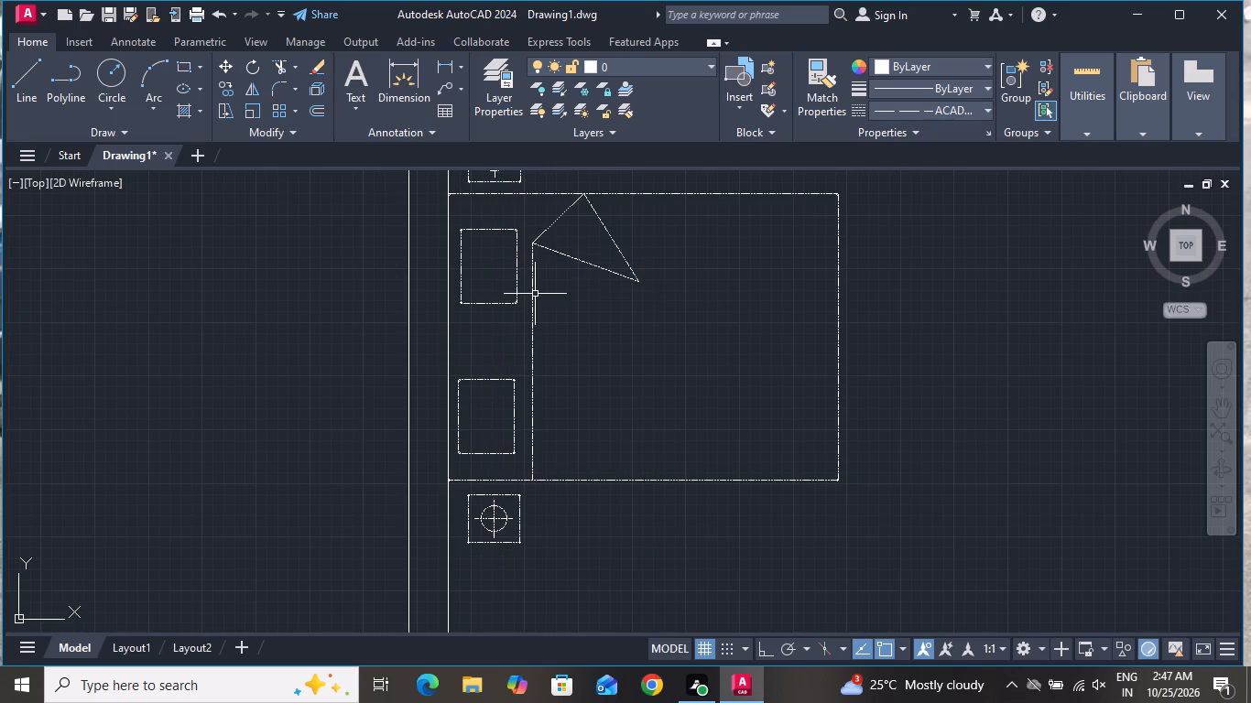
With Ortho on, draw the wardrobe outline about 2429 long from the bedroom's left wall, closing its right end up to the top wall.
scroll(545, 323, "down", 3)
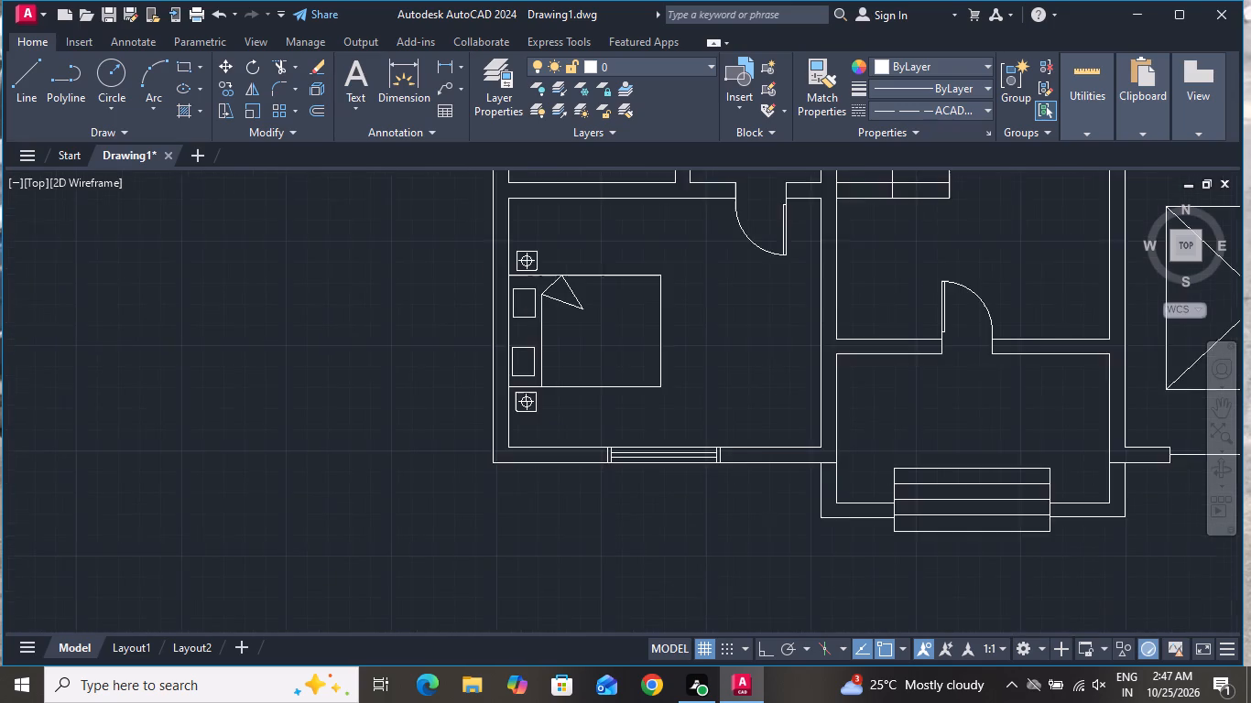
left_click(35, 74)
scroll(588, 226, "up", 2)
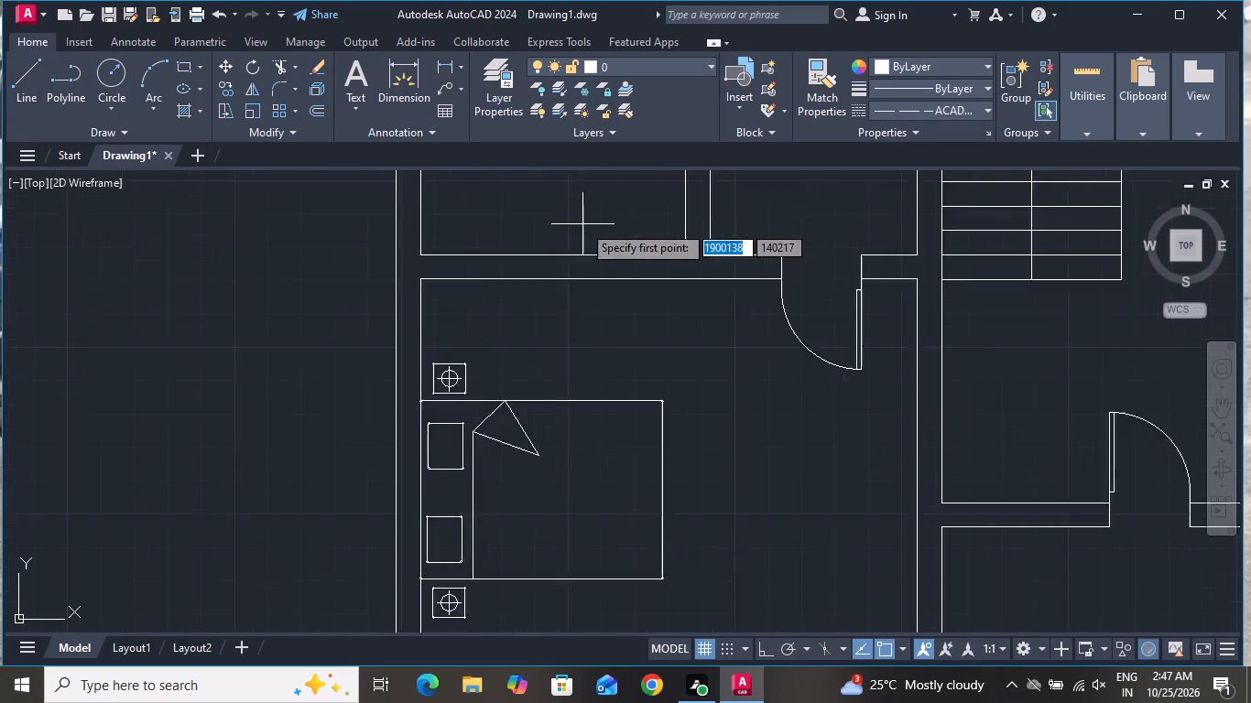
scroll(582, 224, "up", 1)
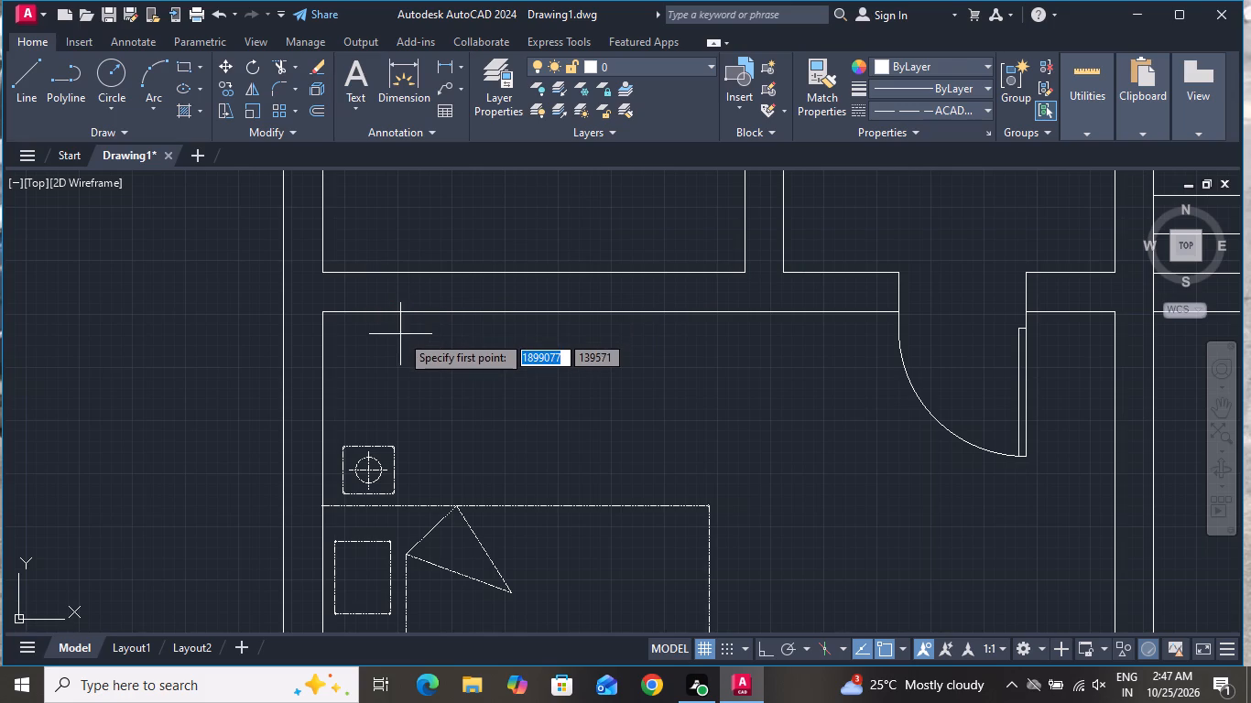
scroll(394, 343, "up", 1)
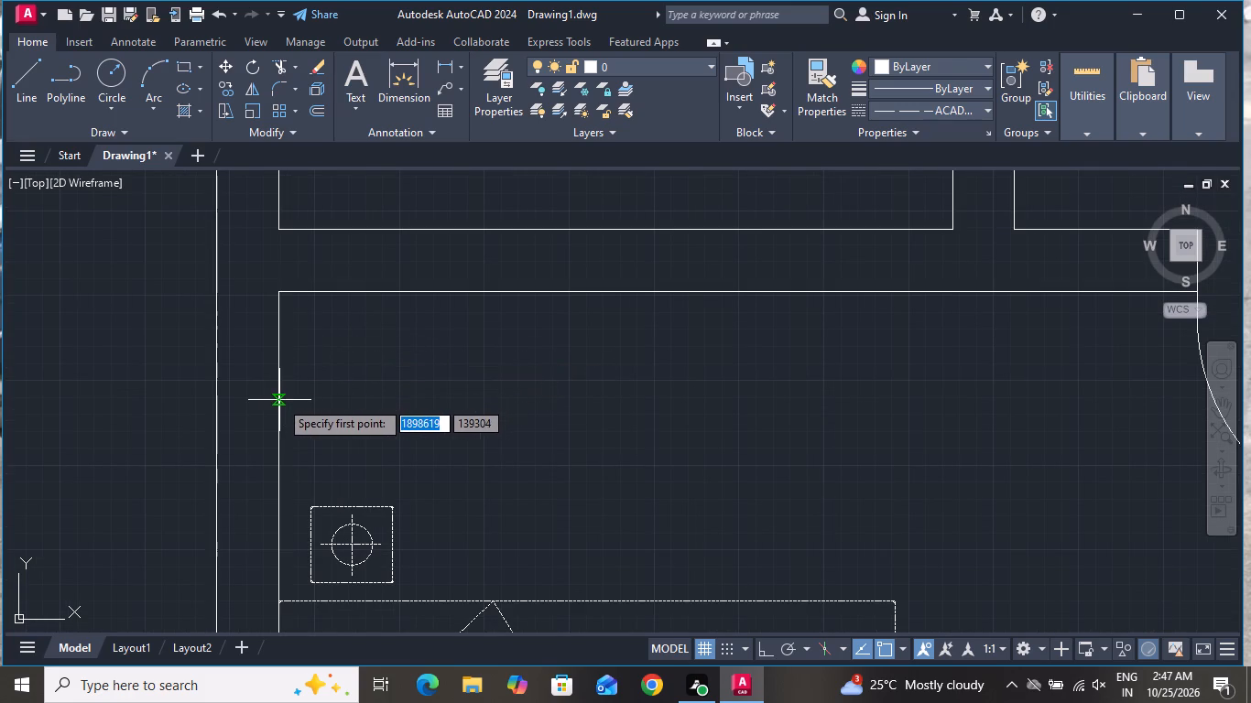
left_click(279, 400)
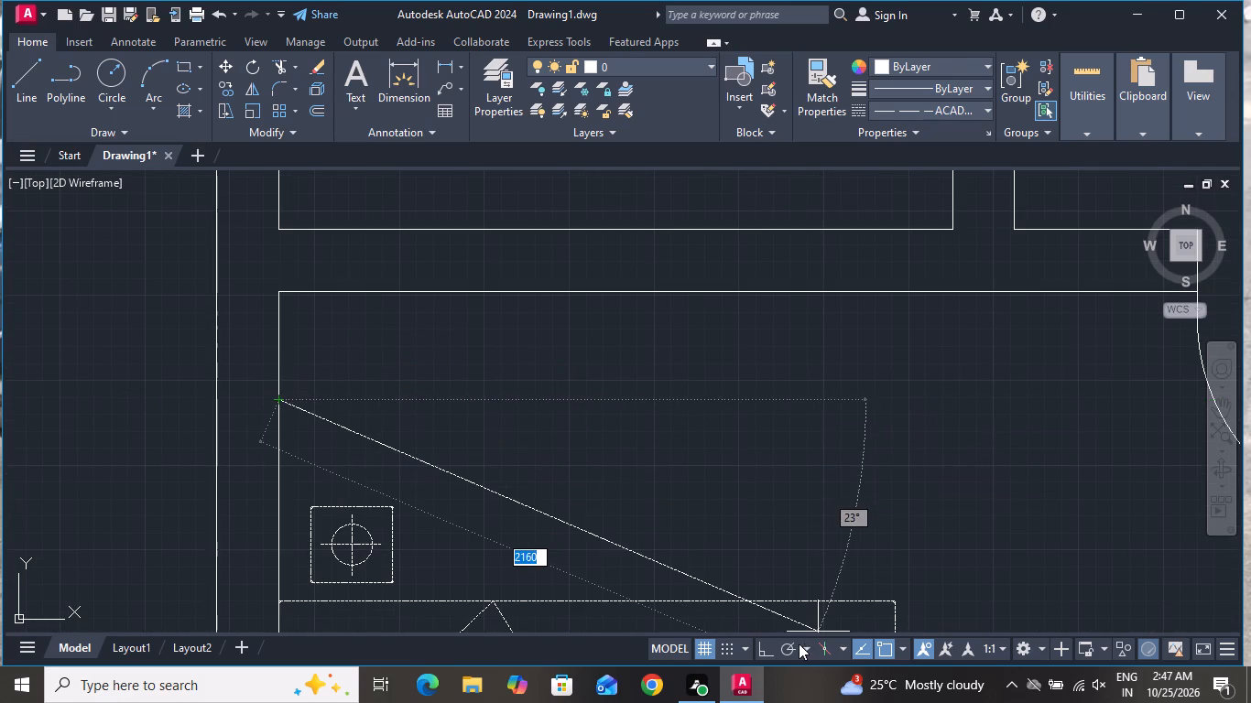
left_click(766, 647)
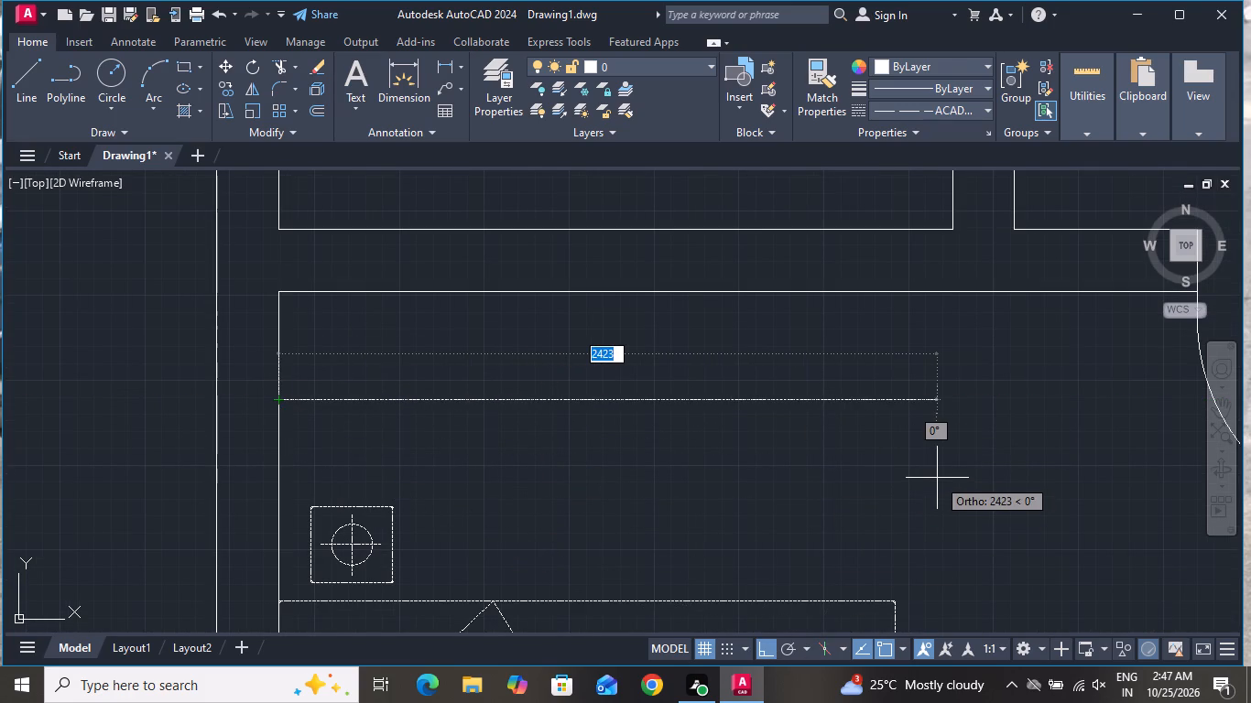
scroll(937, 478, "down", 1)
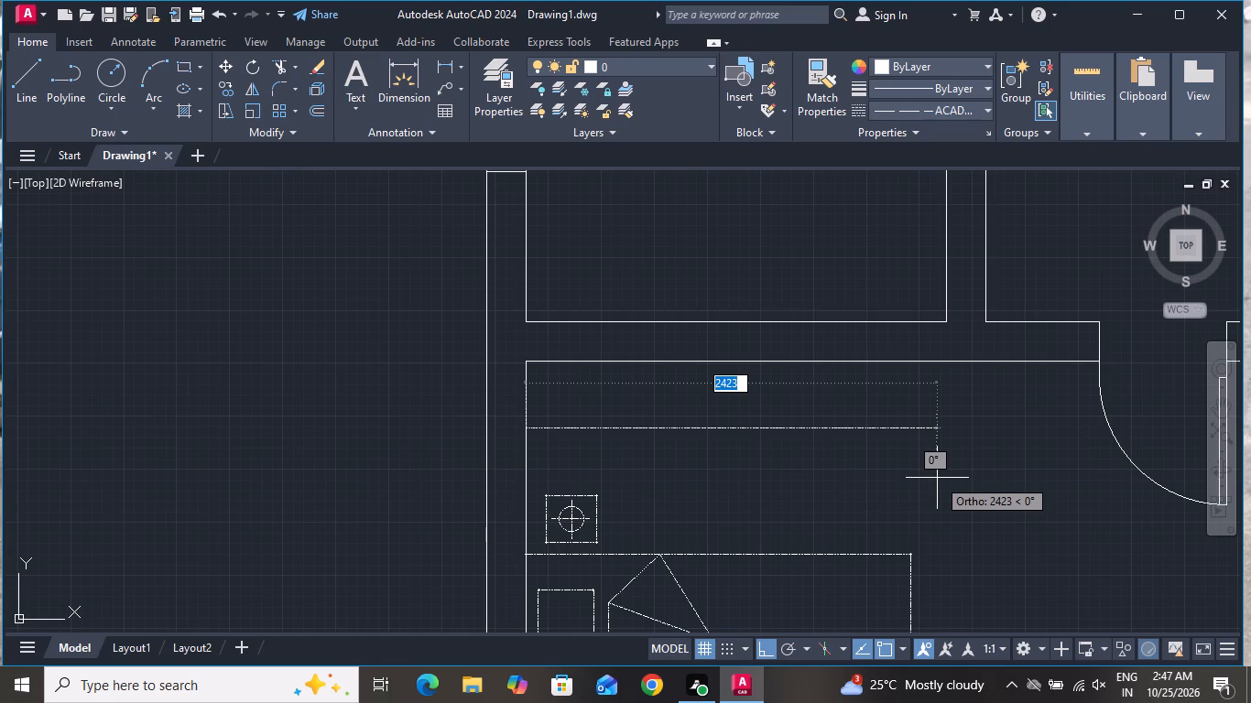
scroll(937, 478, "up", 2)
scroll(937, 478, "down", 2)
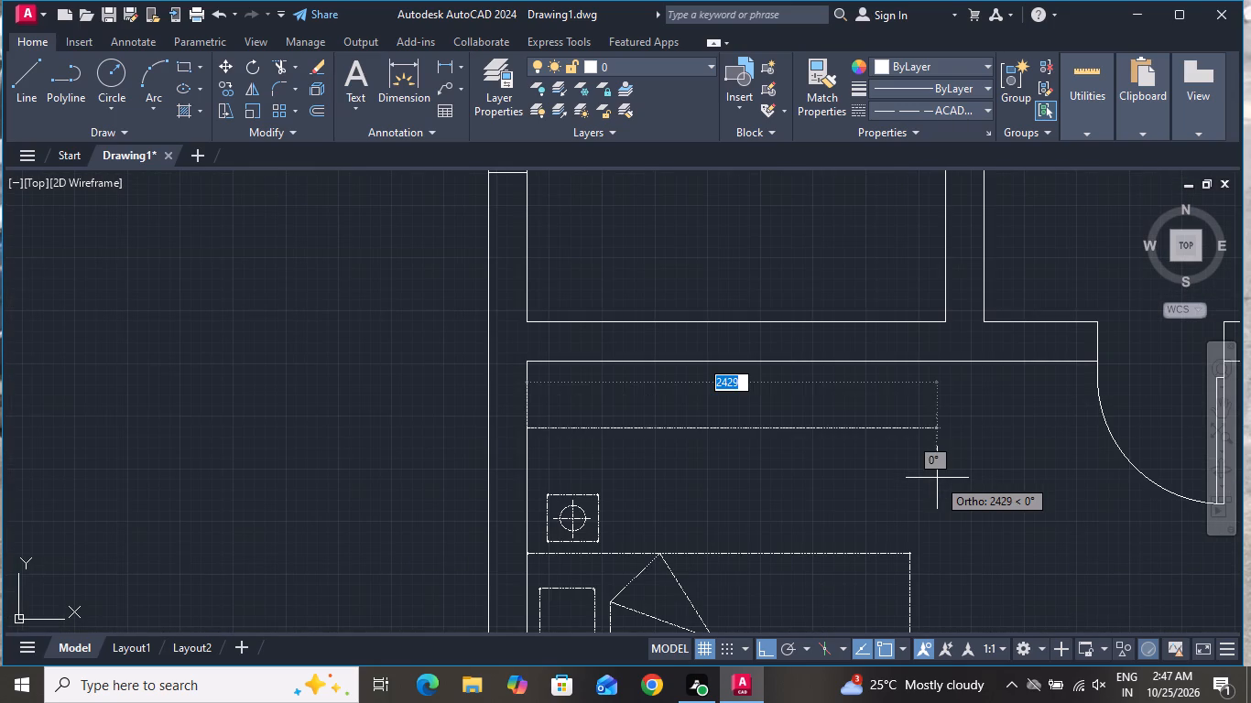
left_click(937, 477)
left_click(933, 364)
right_click(933, 364)
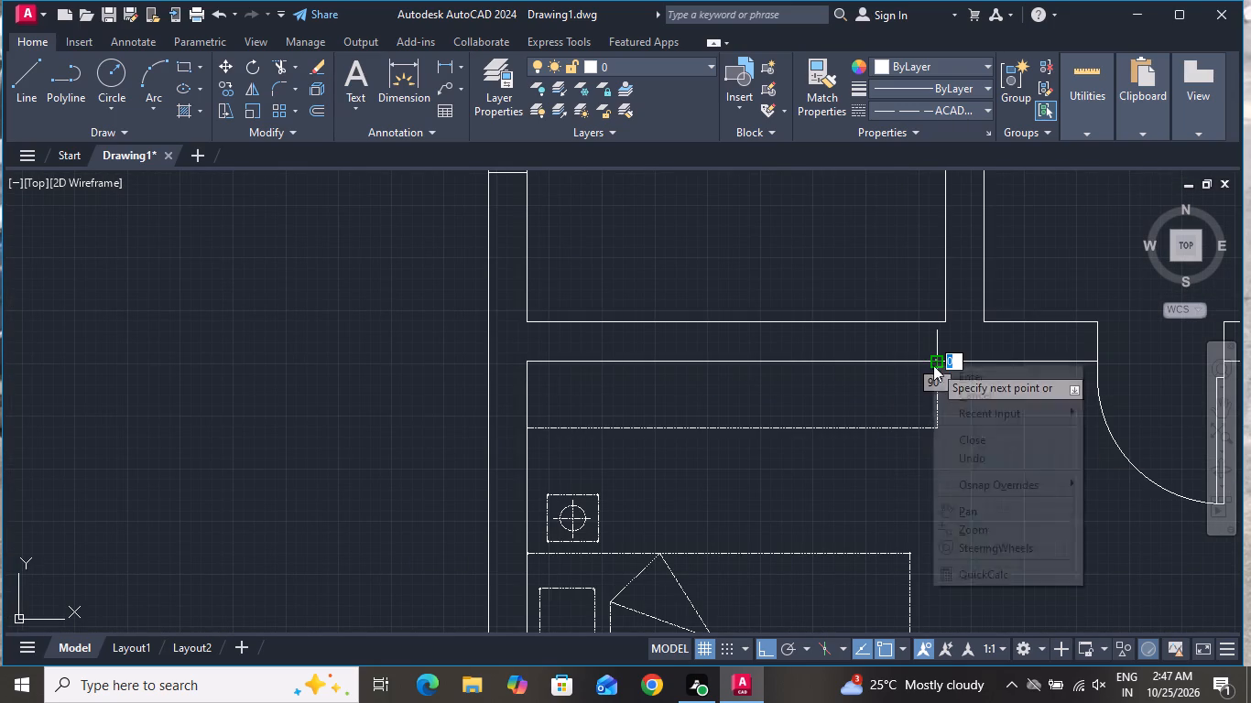
left_click(942, 386)
Draw the hanging rail line along the middle of the wardrobe, from the left wall to the wardrobe's right end.
left_click(20, 77)
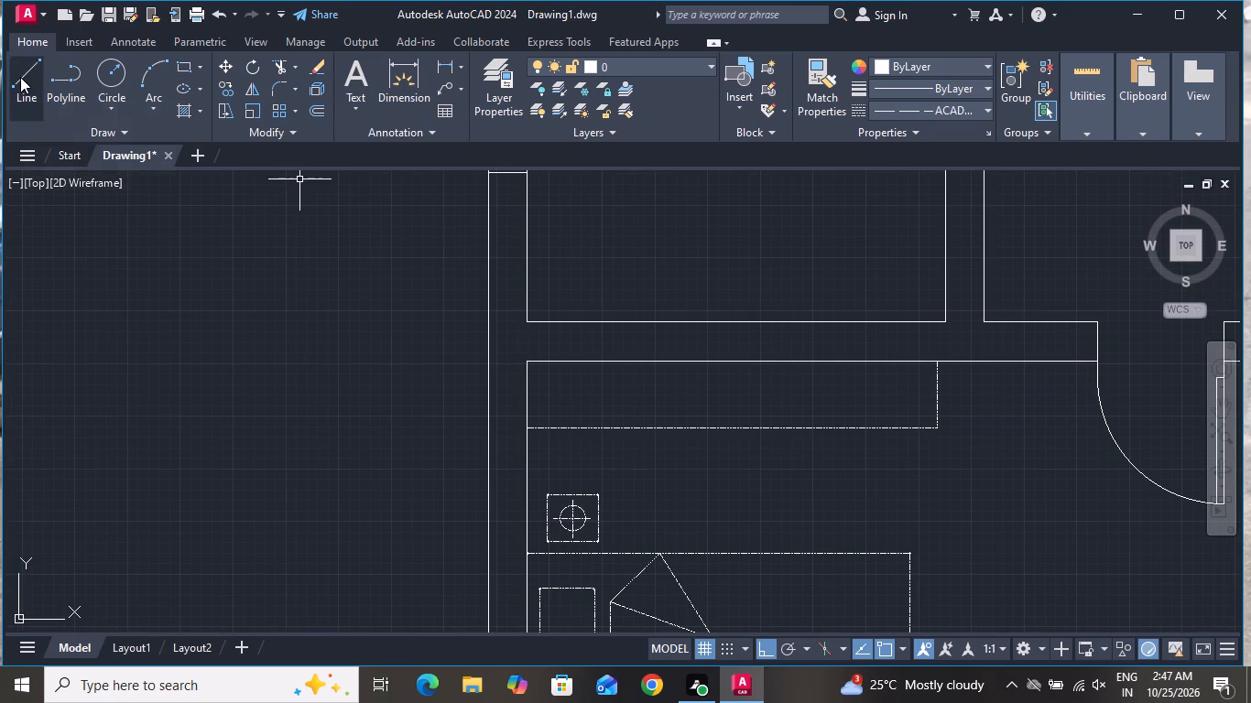
left_click(528, 393)
left_click(936, 393)
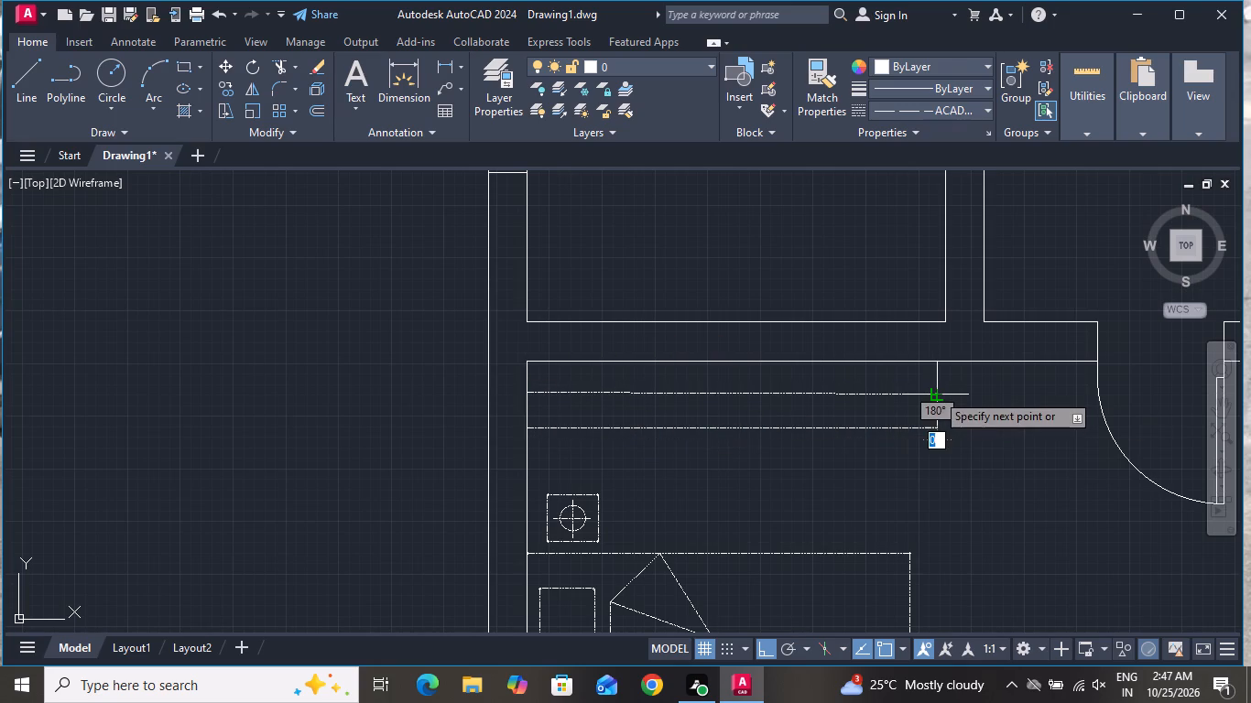
right_click(936, 395)
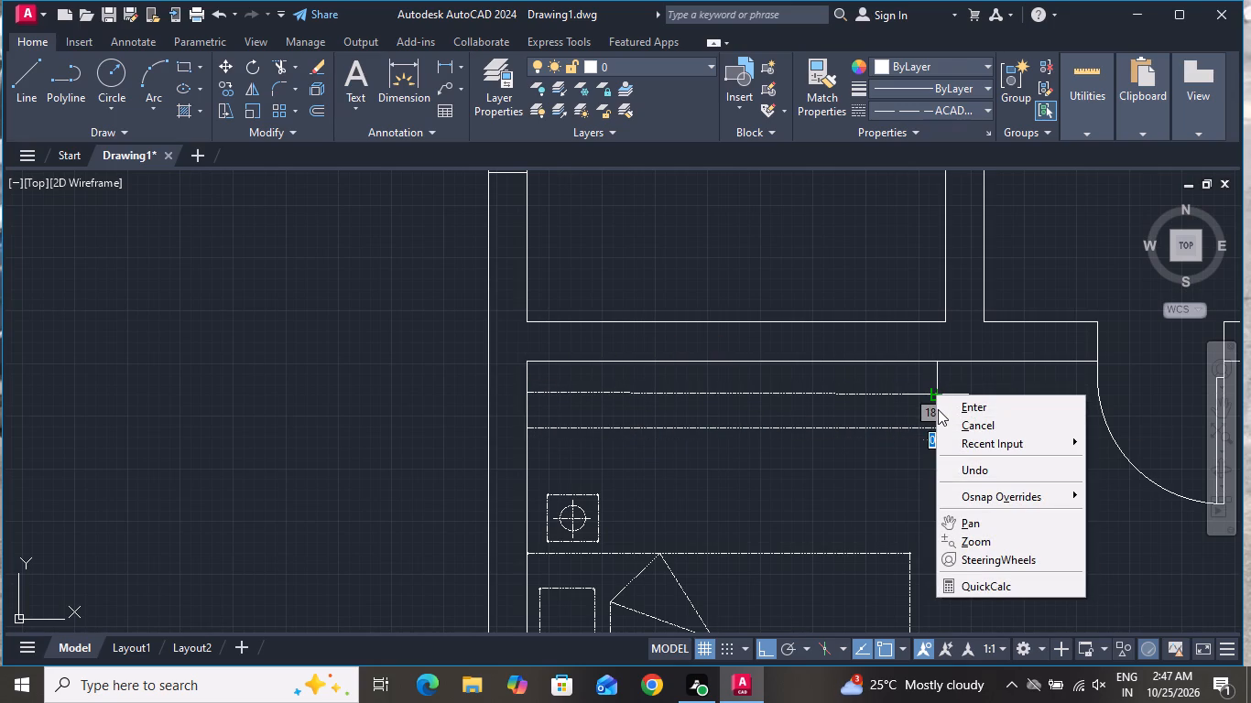
left_click(963, 422)
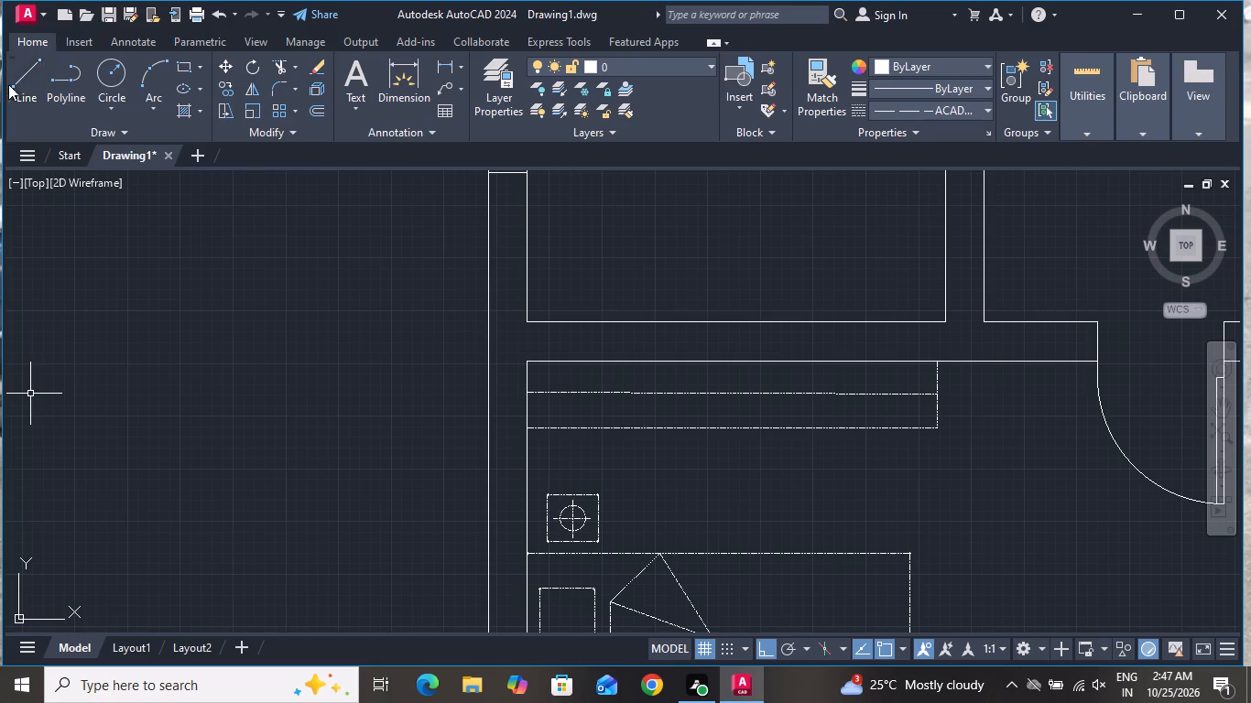
Draw a short vertical hanger line across the rail near the wardrobe's left end, keeping it inside the outline.
left_click(32, 68)
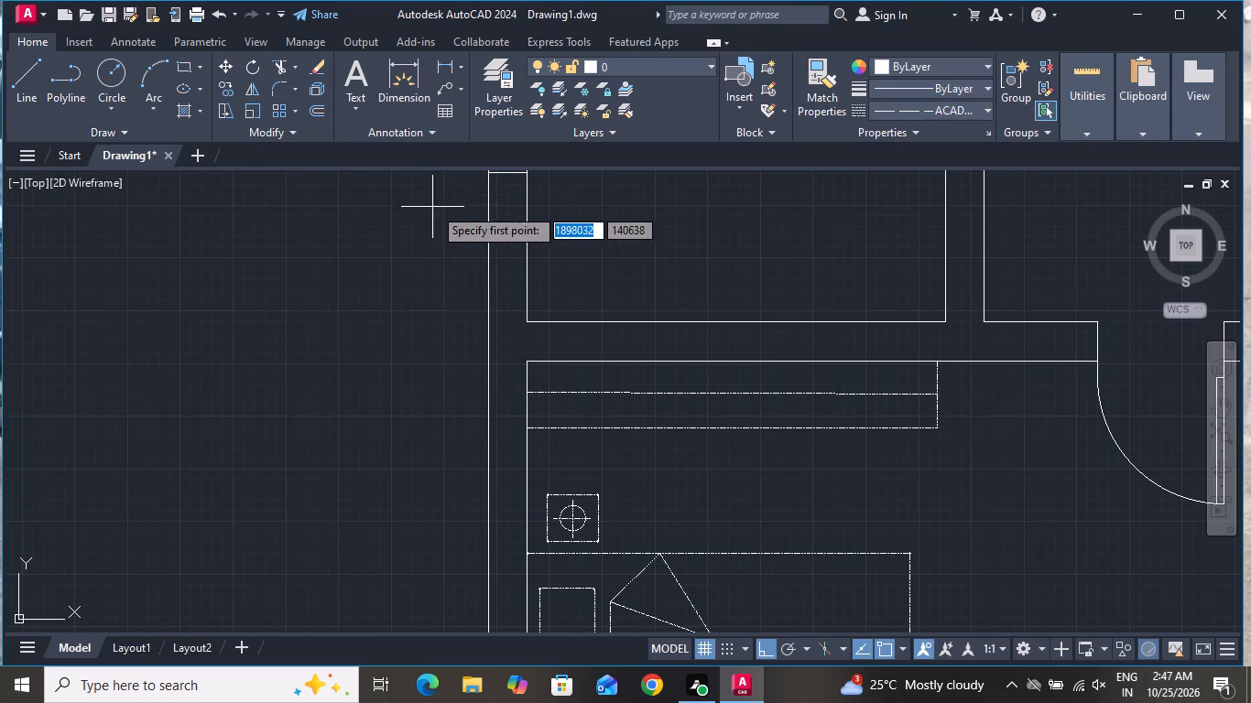
scroll(519, 404, "up", 3)
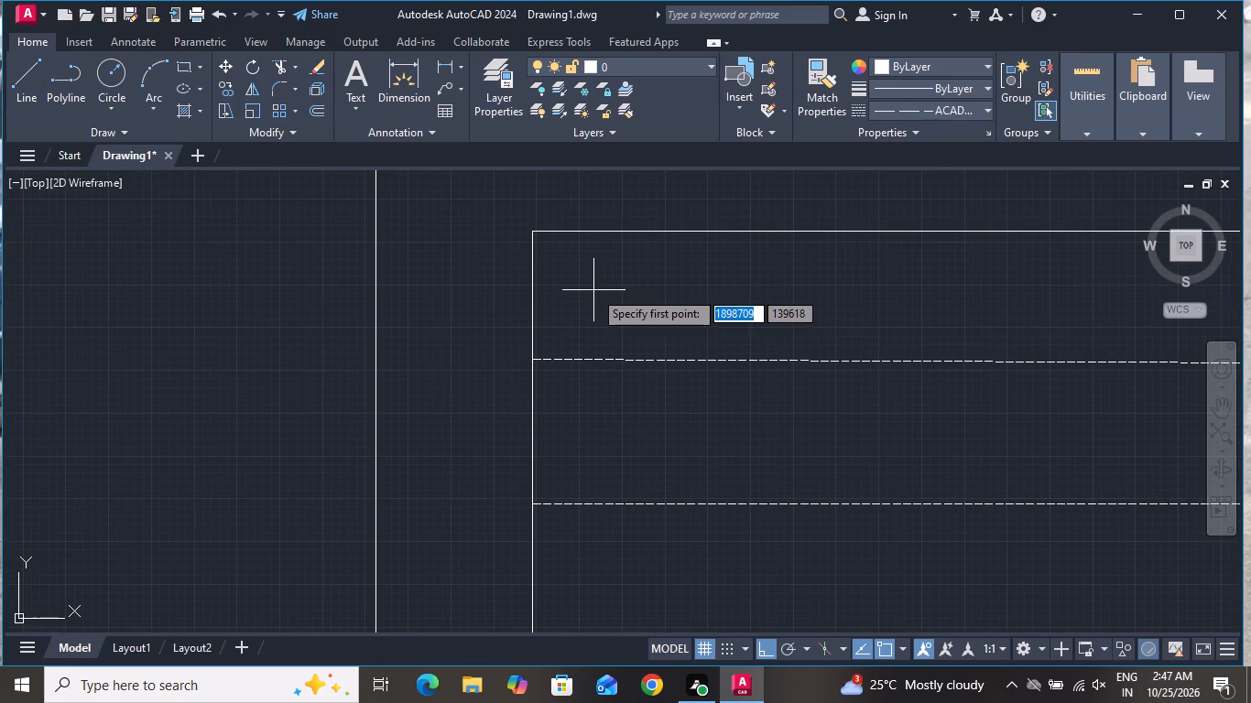
left_click(603, 271)
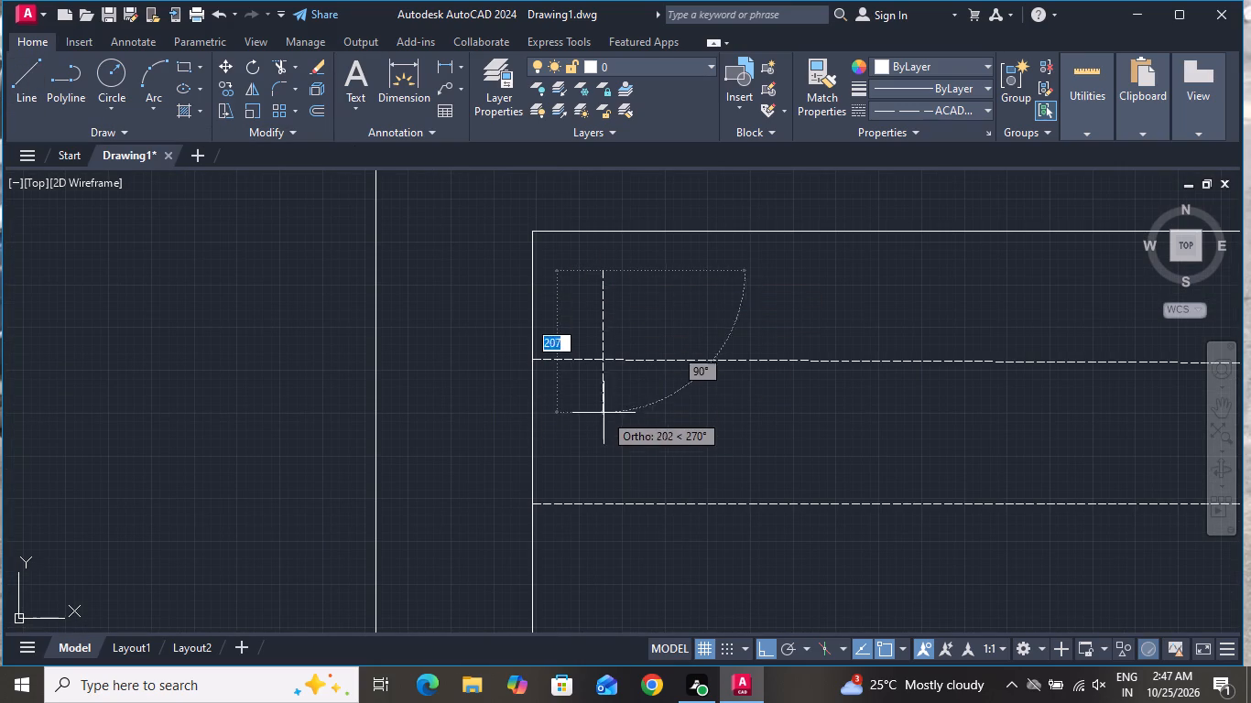
left_click(596, 458)
right_click(596, 457)
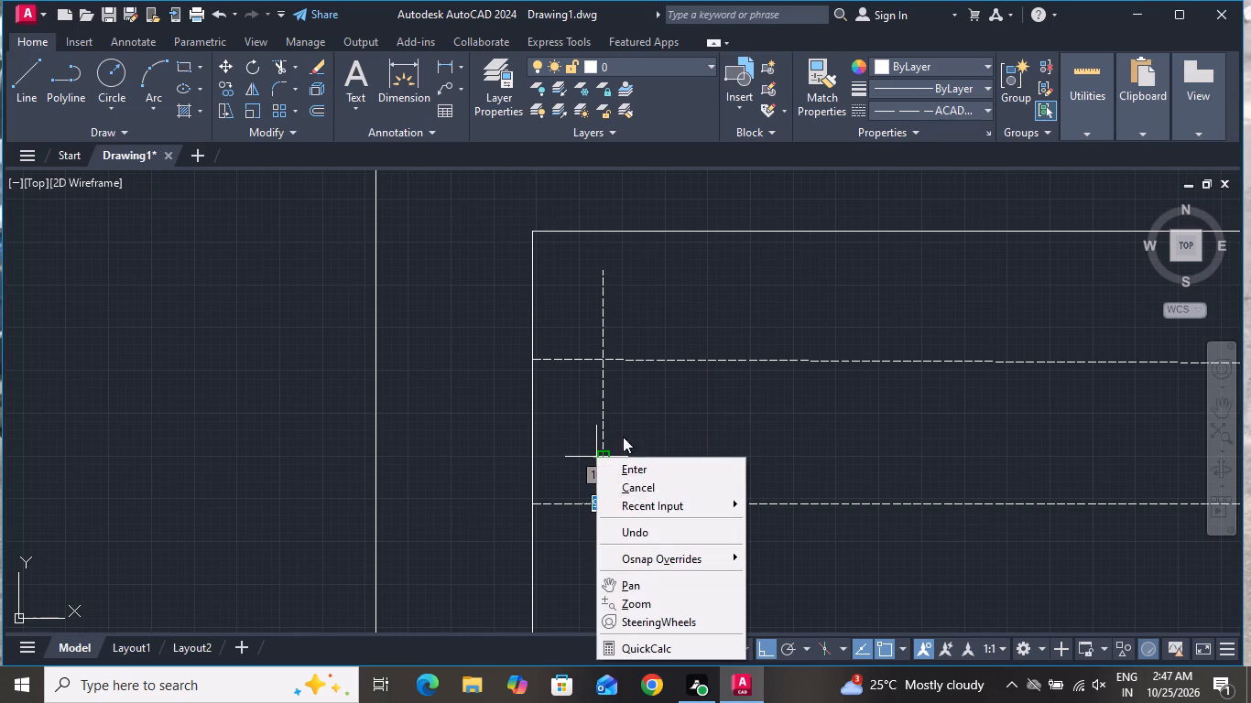
left_click(623, 496)
left_click(622, 485)
Offset the wardrobe's hanger line to the right at a distance of 20, making three successive copies along the rail.
type("O")
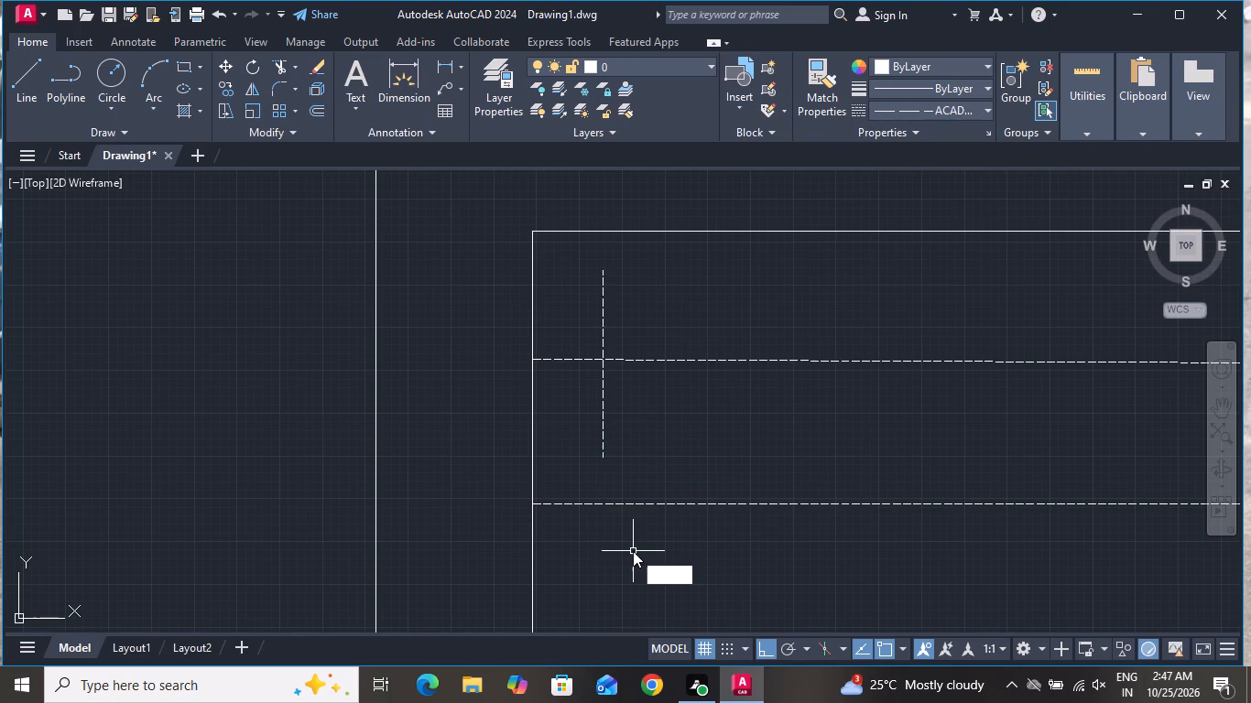
key("space")
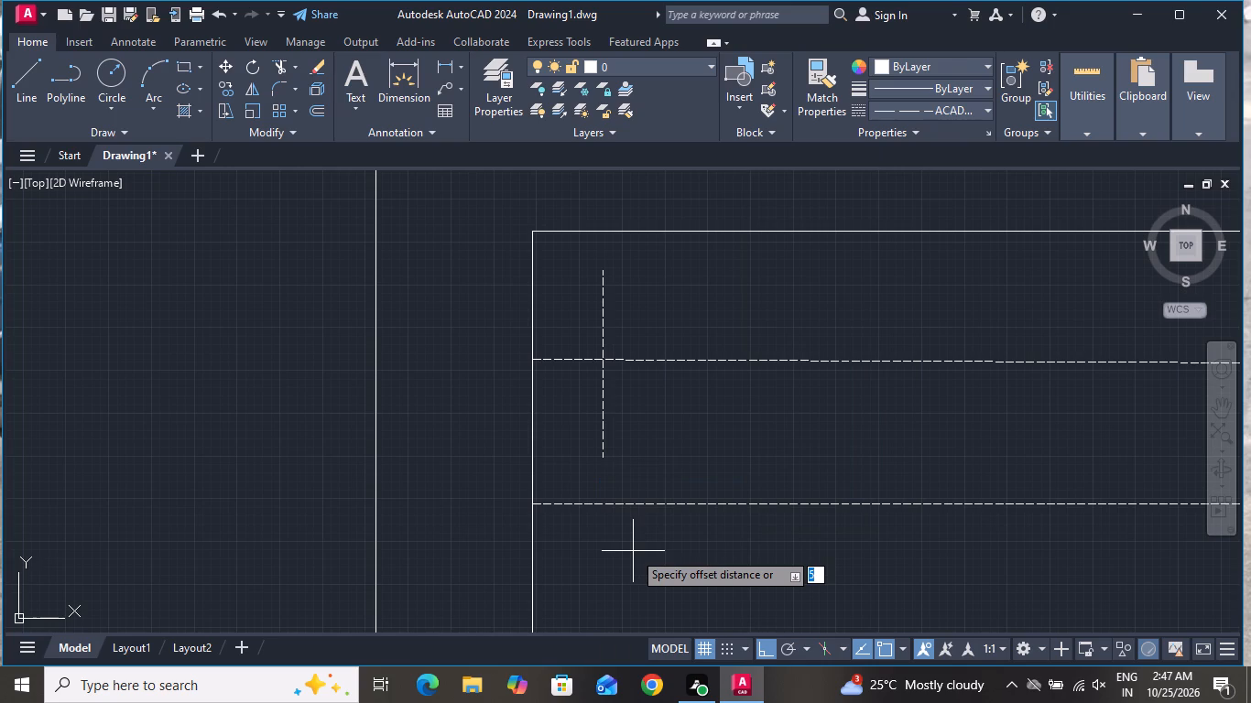
key("2")
key("0")
key("space")
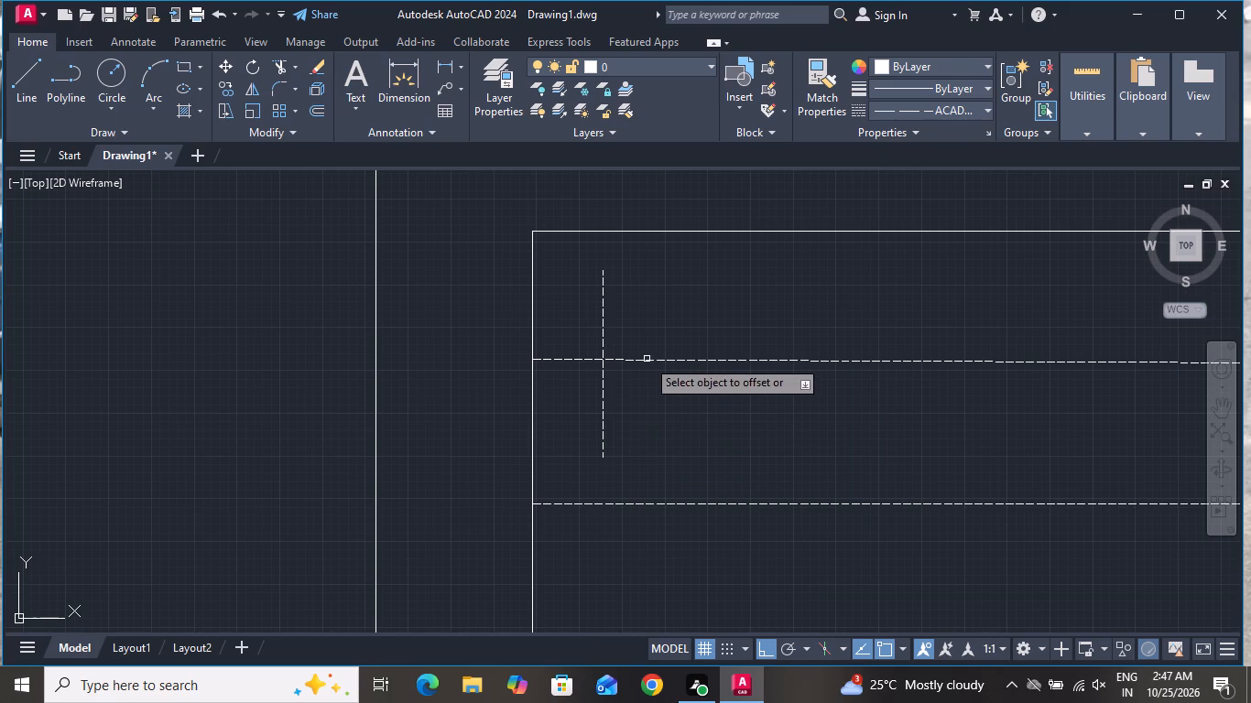
left_click(602, 335)
left_click(691, 327)
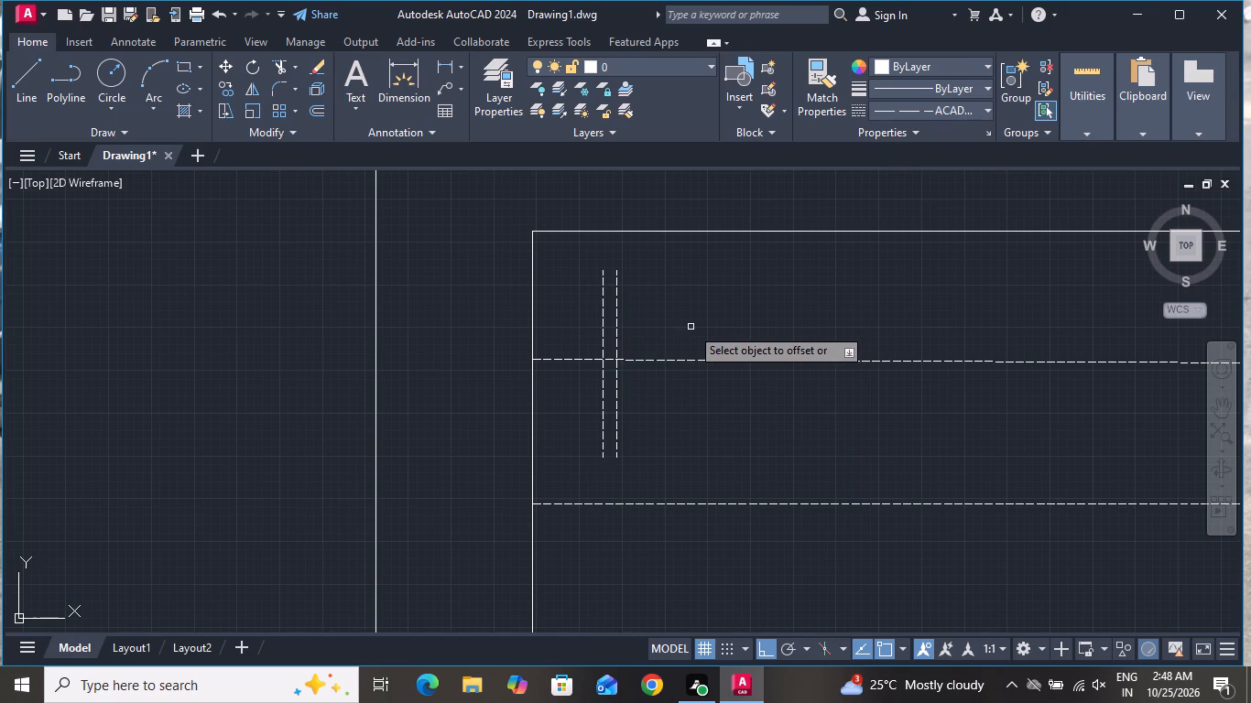
left_click(620, 334)
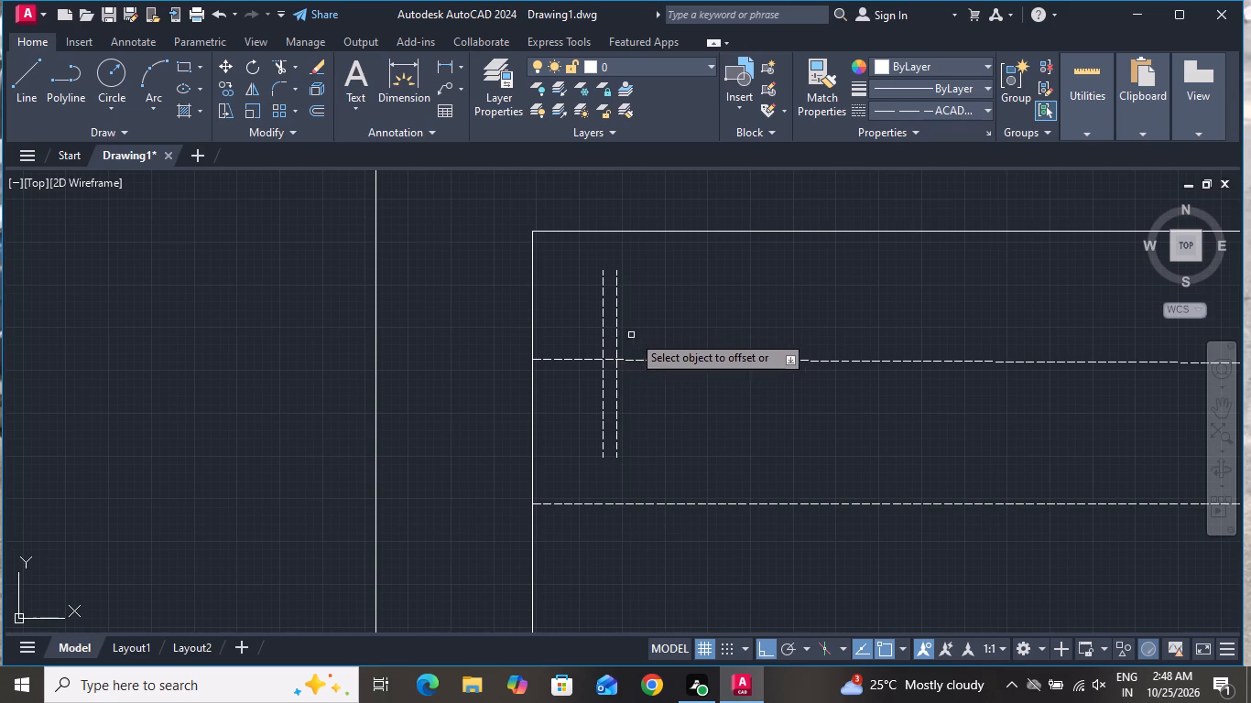
left_click(617, 337)
left_click(646, 332)
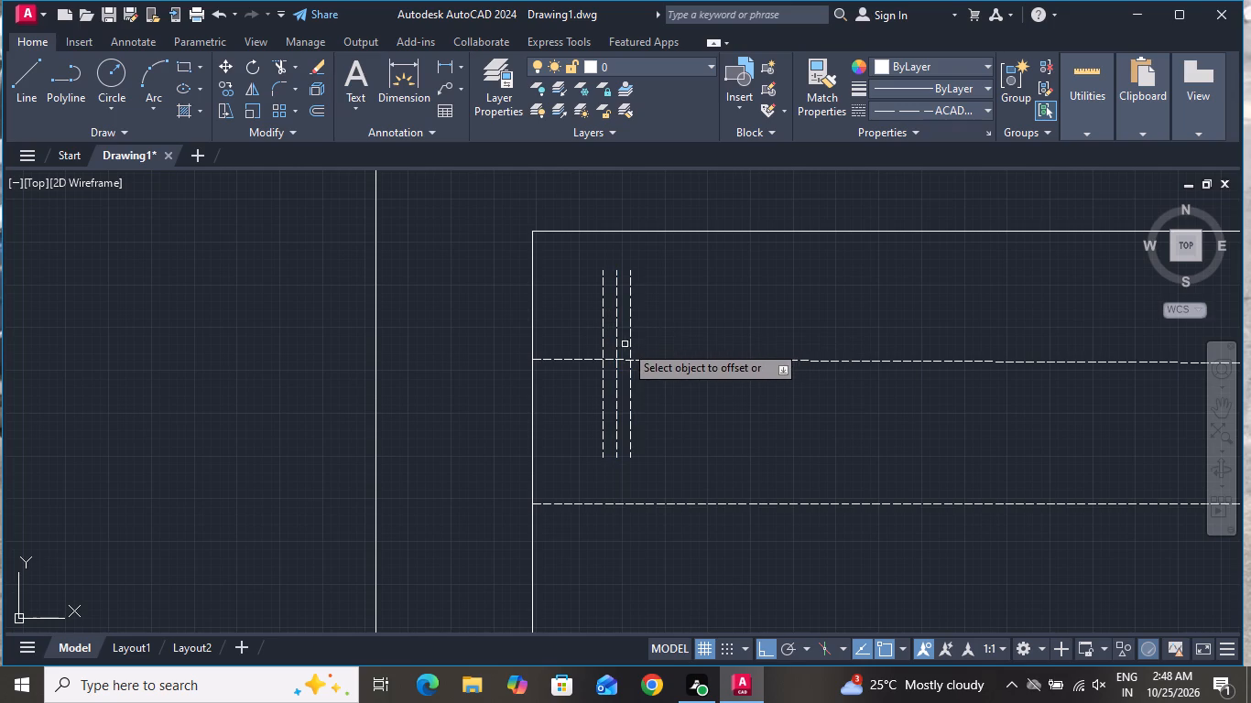
left_click(627, 344)
left_click(670, 343)
Continue the hanger row with four more offsets of 20, each taken rightward from the newest hanger line.
left_click(647, 344)
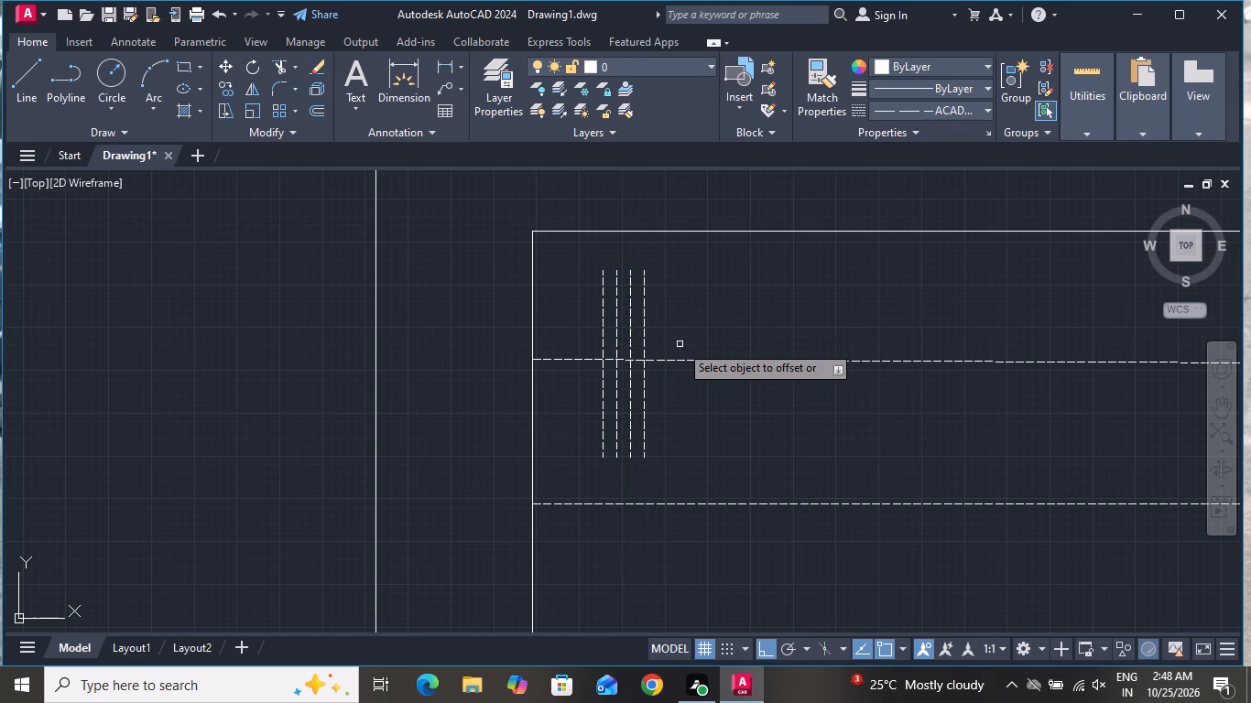
left_click(646, 344)
left_click(683, 333)
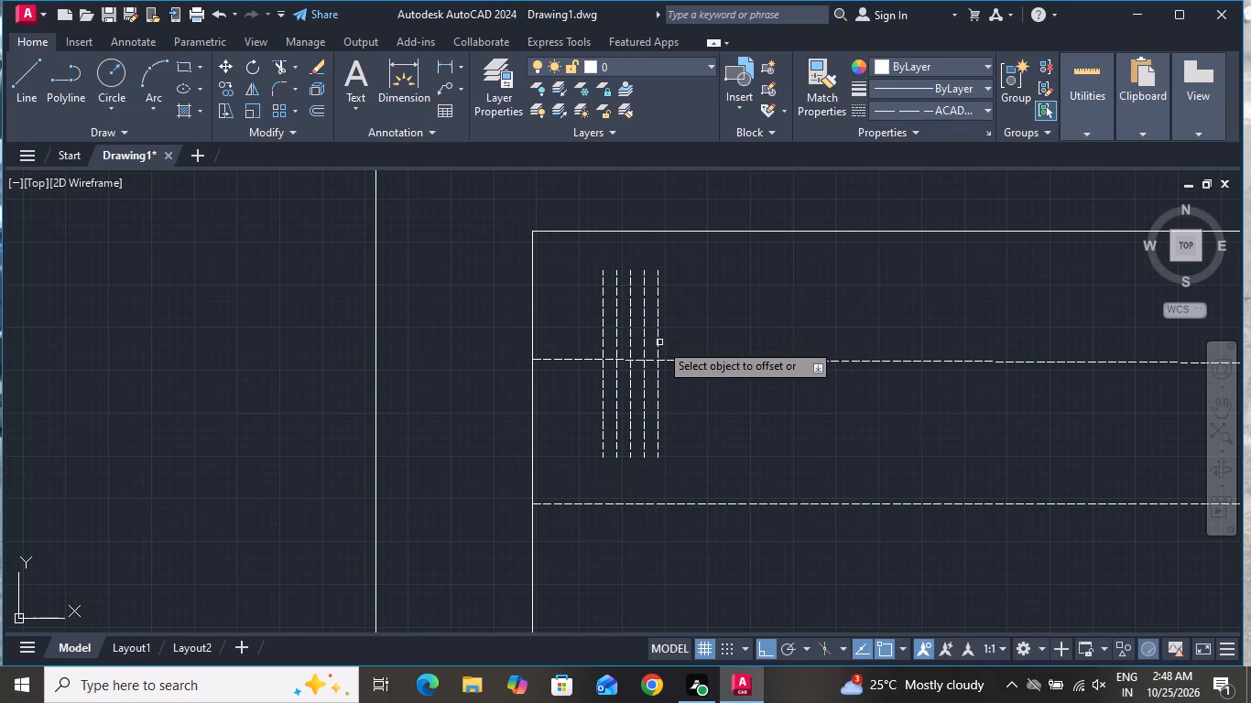
left_click(658, 343)
left_click(694, 339)
left_click(671, 343)
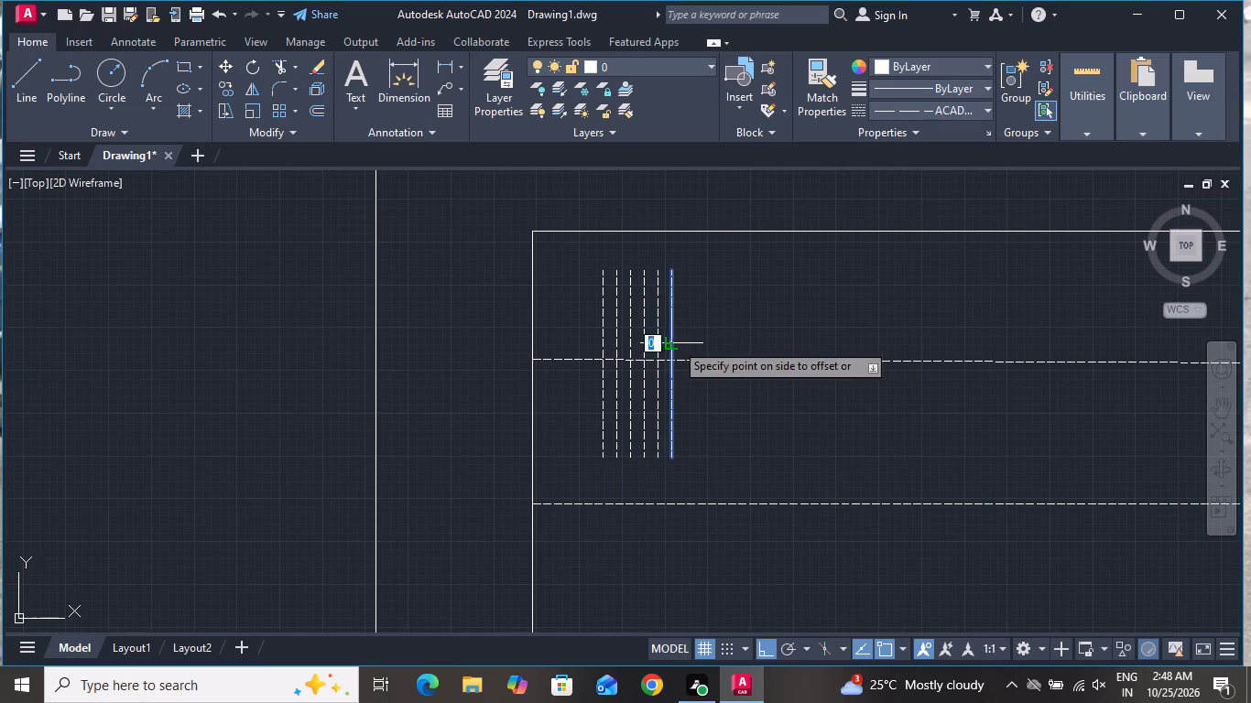
left_click(729, 335)
left_click(688, 341)
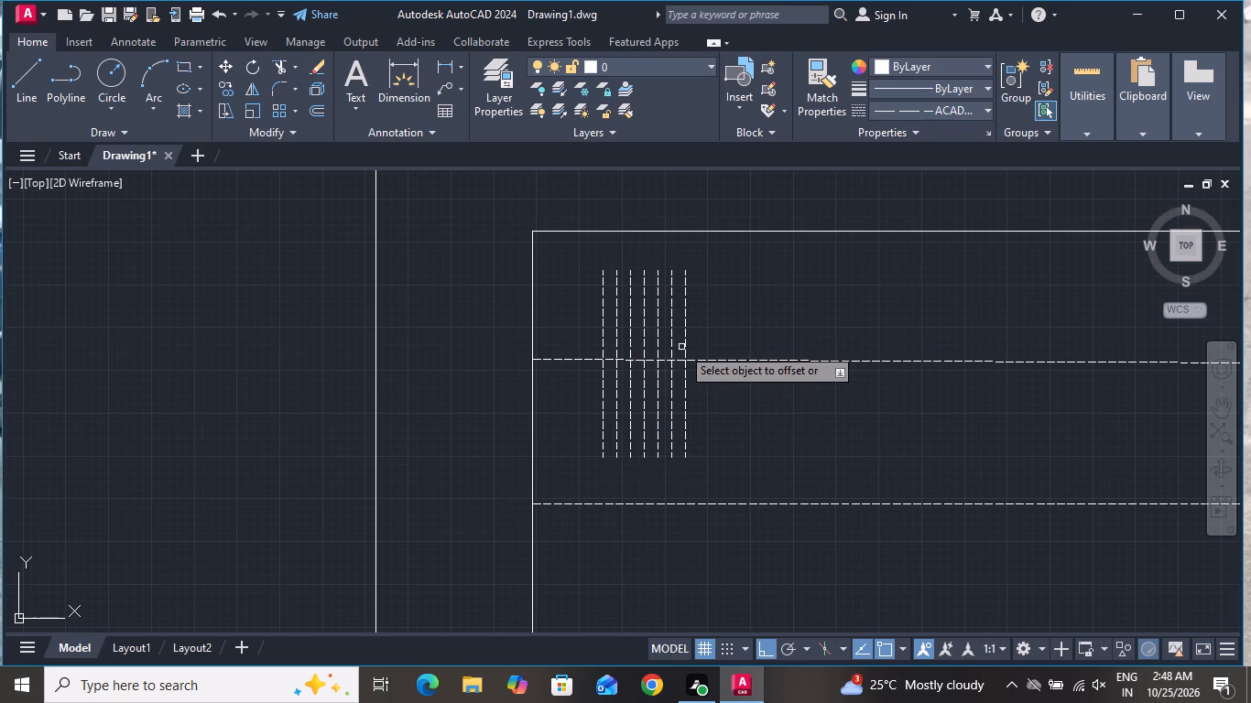
left_click(689, 345)
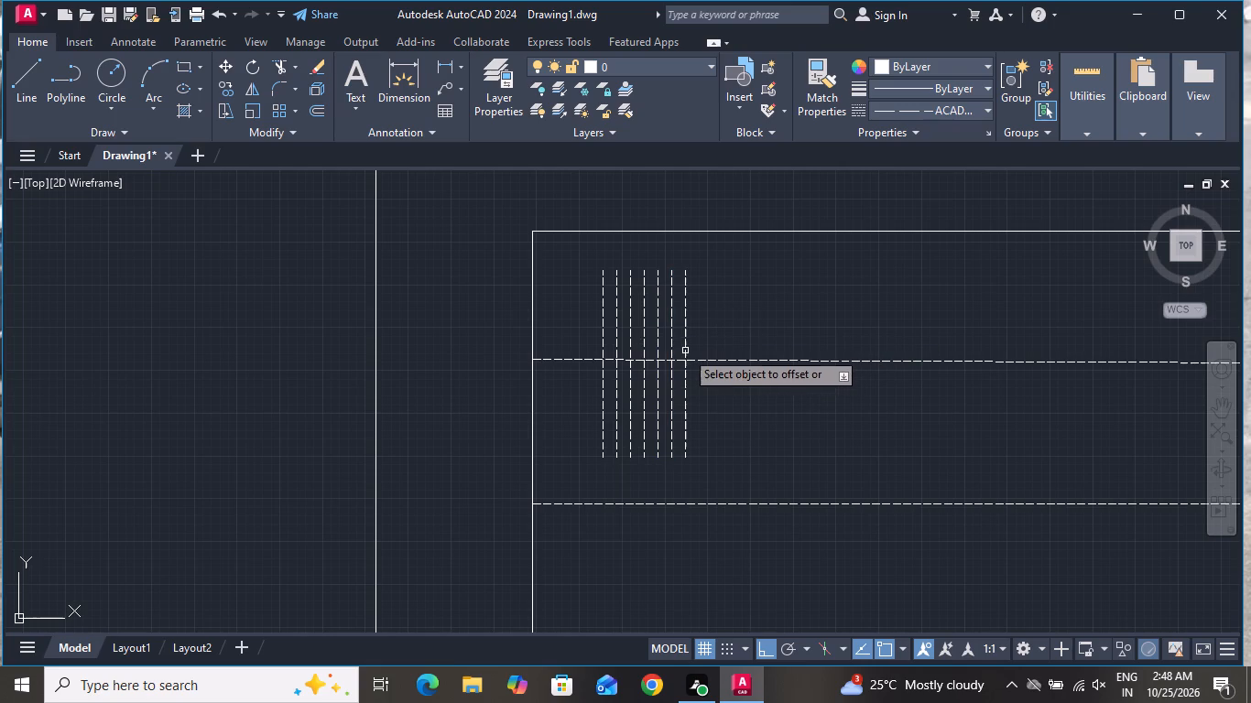
left_click(683, 352)
left_click(758, 346)
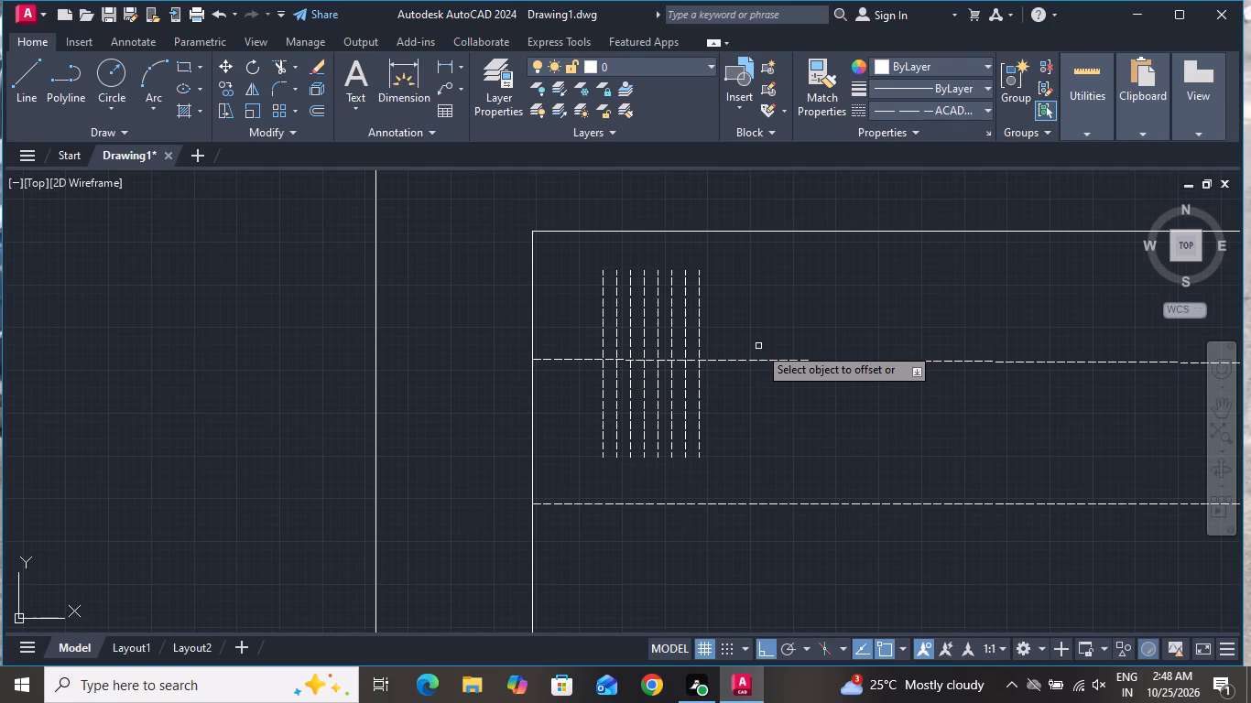
Add five more hanger lines at 20 spacing, offsetting rightward from the last line of the row.
scroll(720, 363, "down", 1)
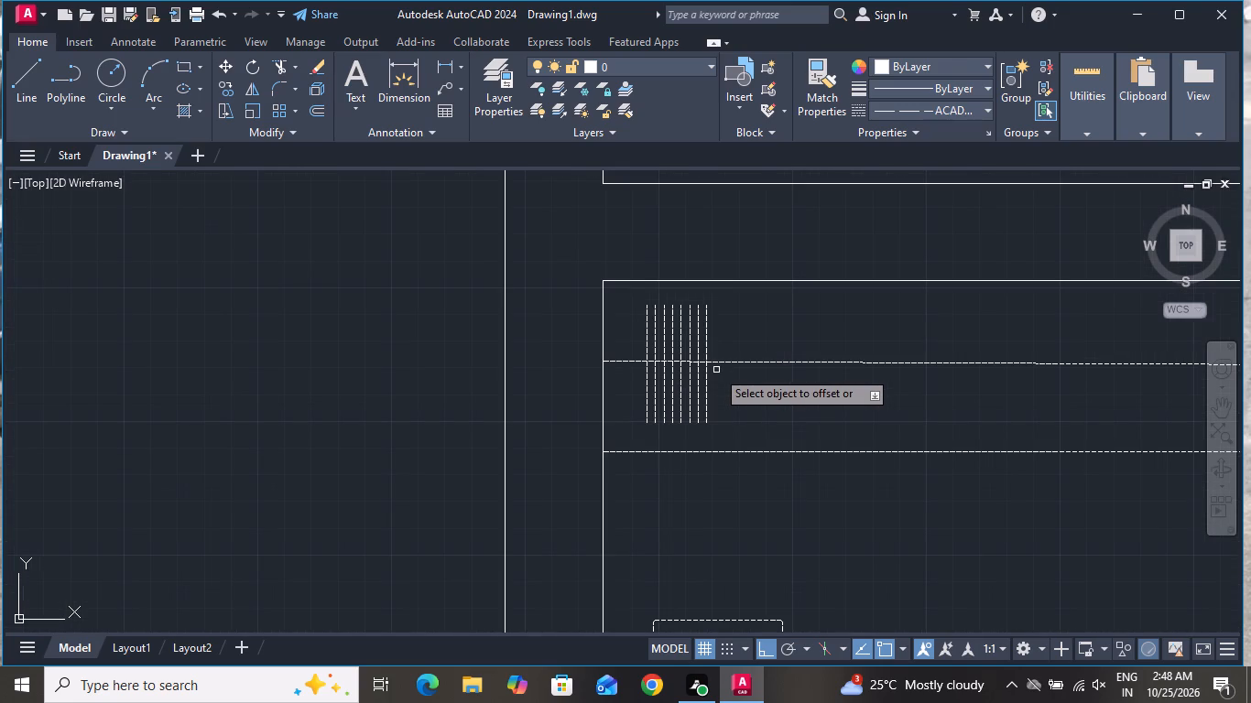
scroll(759, 615, "down", 3)
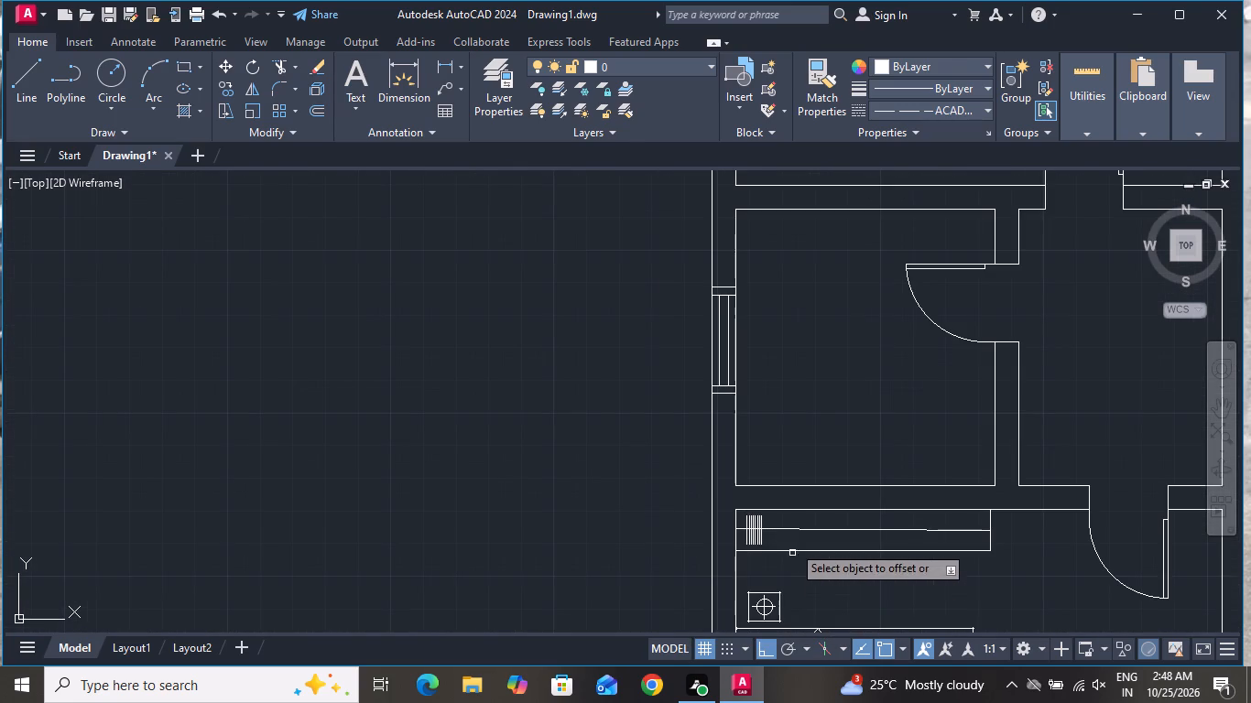
scroll(779, 522, "up", 3)
scroll(703, 583, "up", 2)
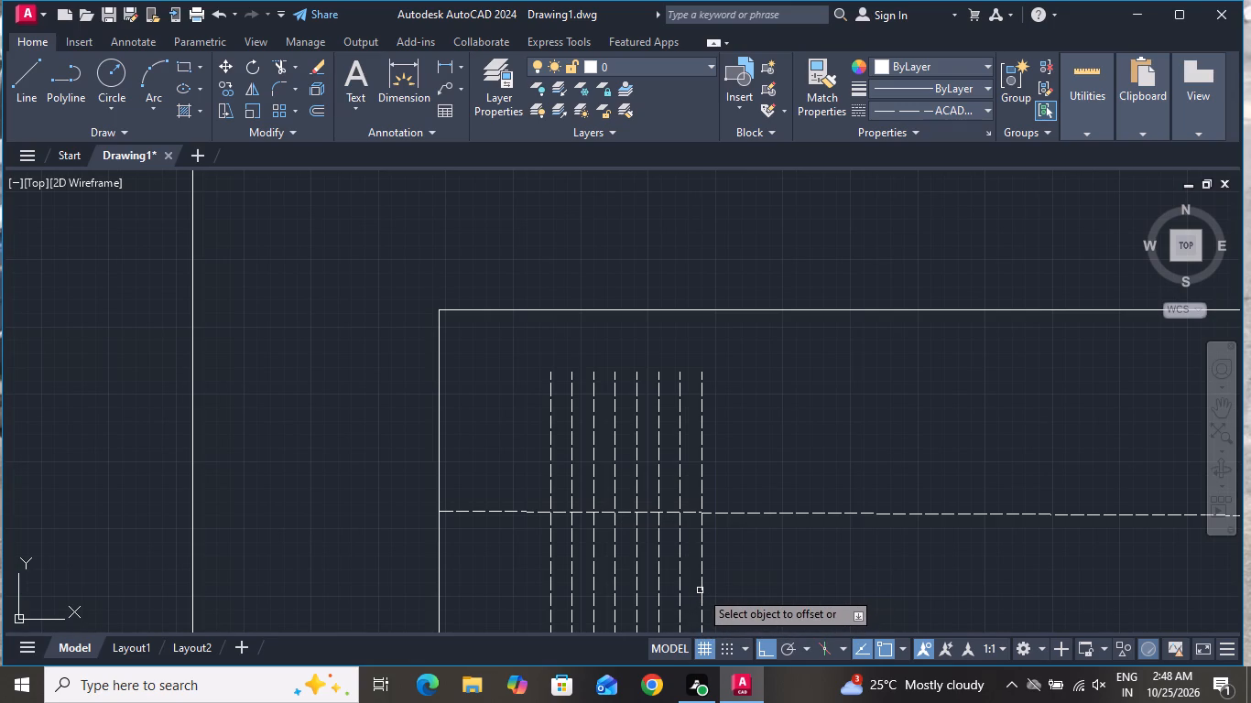
left_click(700, 590)
left_click(763, 590)
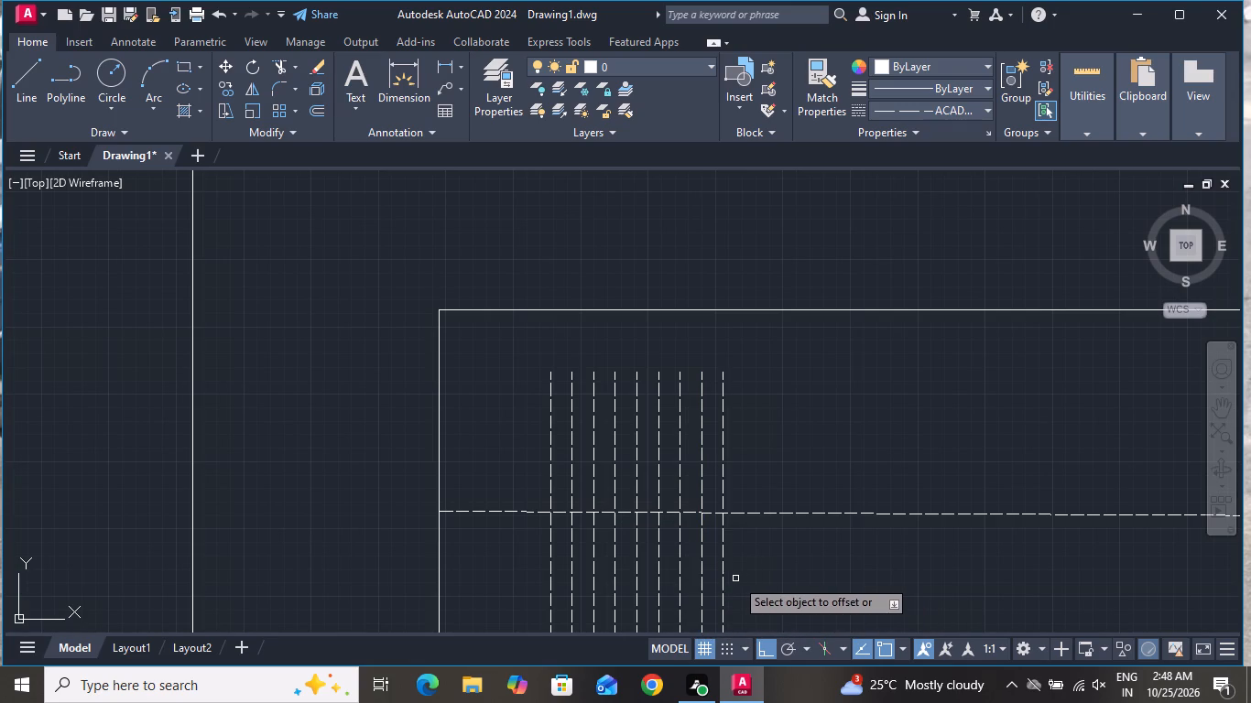
left_click(722, 583)
left_click(818, 583)
left_click(742, 587)
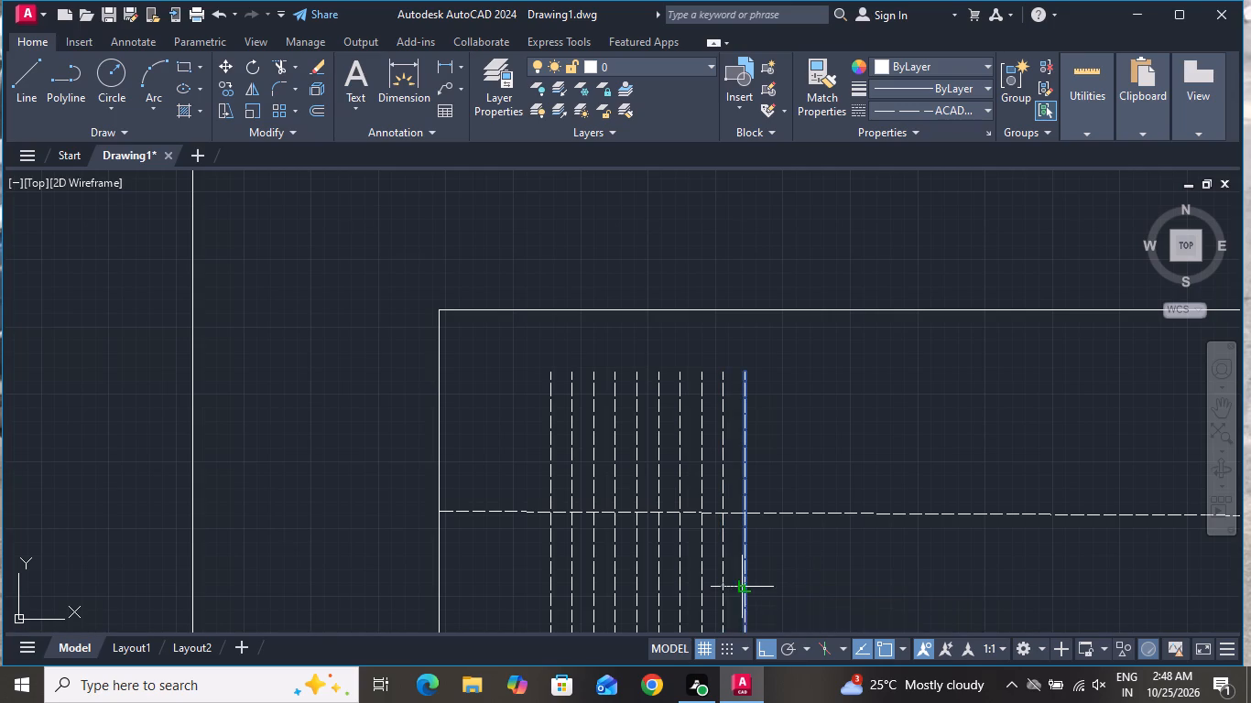
left_click(820, 588)
left_click(761, 590)
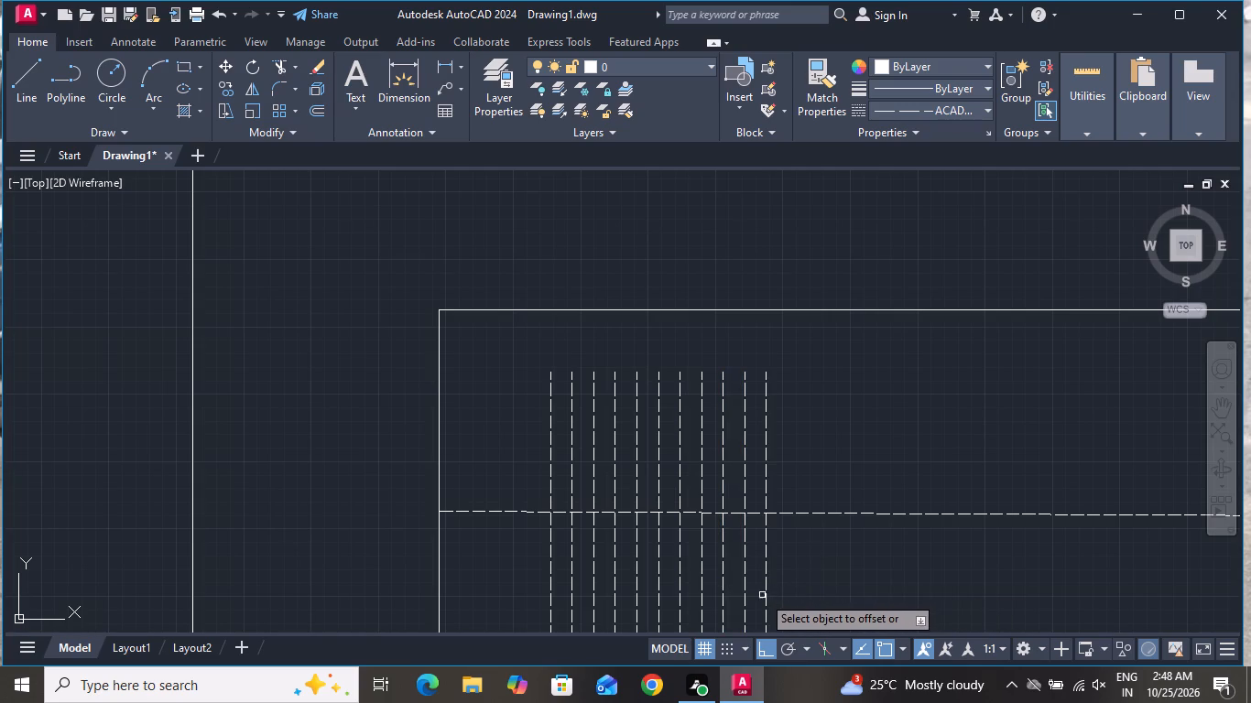
left_click(766, 594)
left_click(821, 592)
left_click(788, 592)
left_click(847, 597)
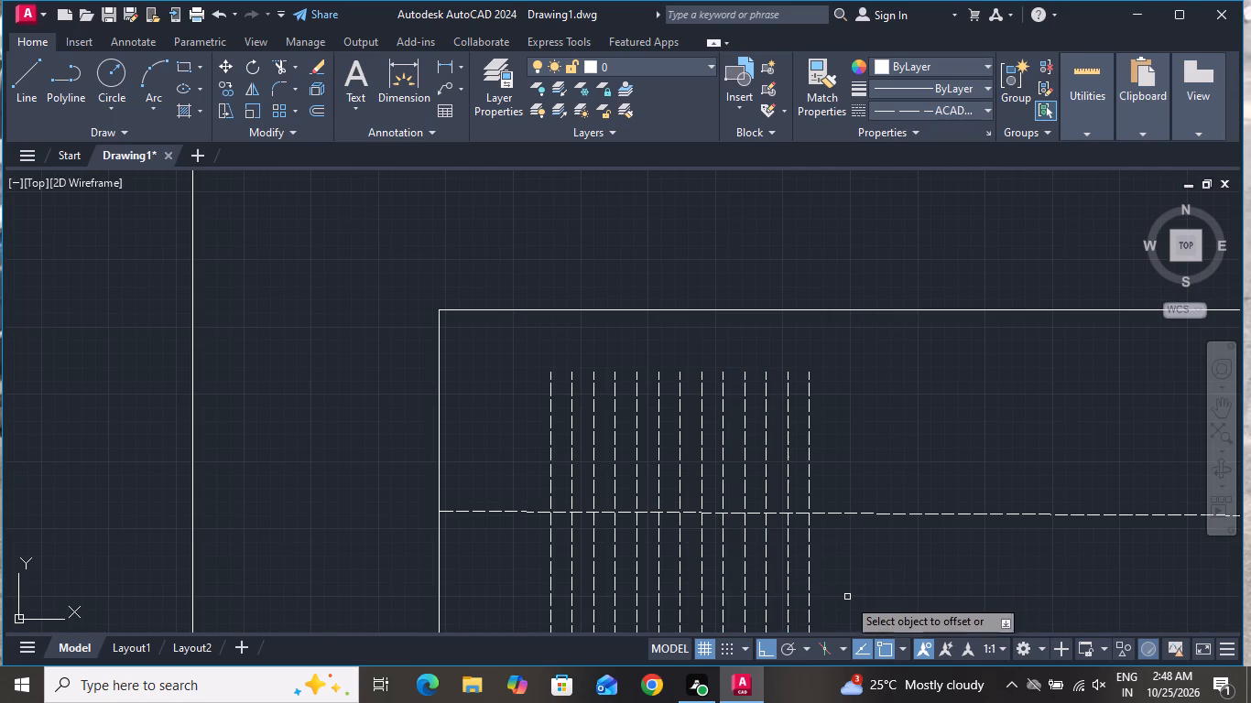
Extend the hanger row rightward with another five lines, each offset 20 from the previous one.
left_click(808, 599)
left_click(866, 596)
left_click(831, 598)
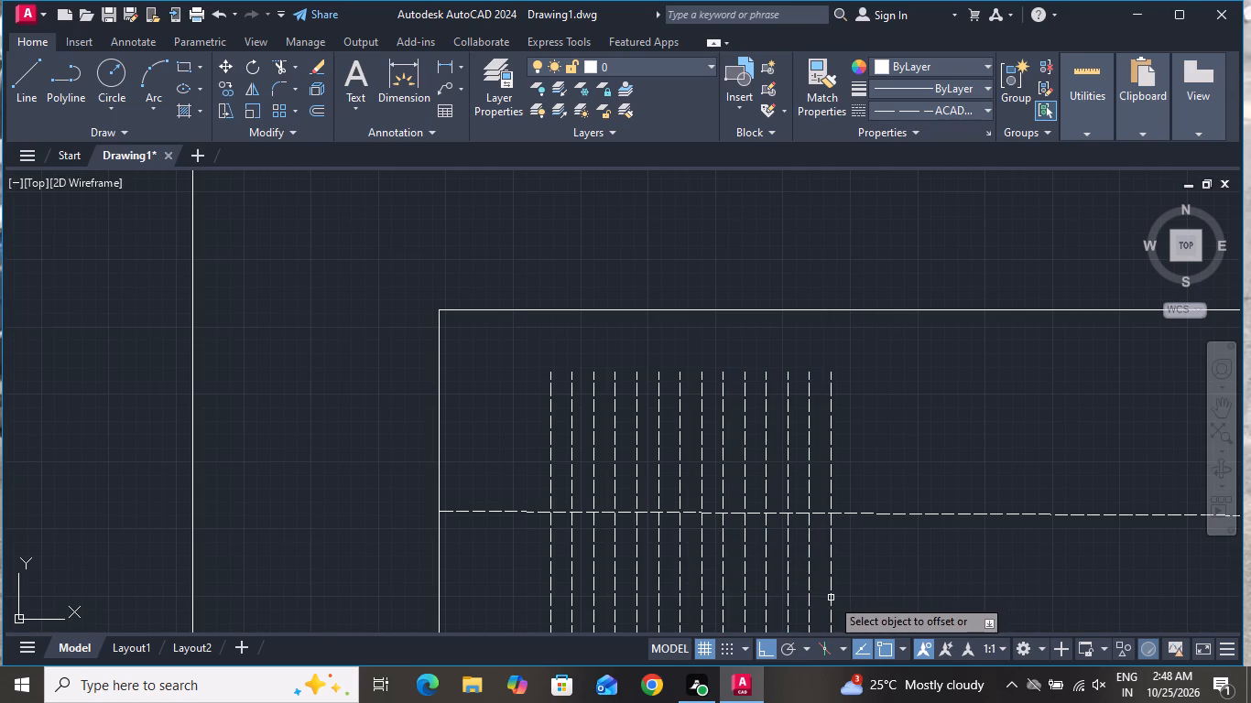
left_click(876, 598)
left_click(850, 600)
left_click(877, 594)
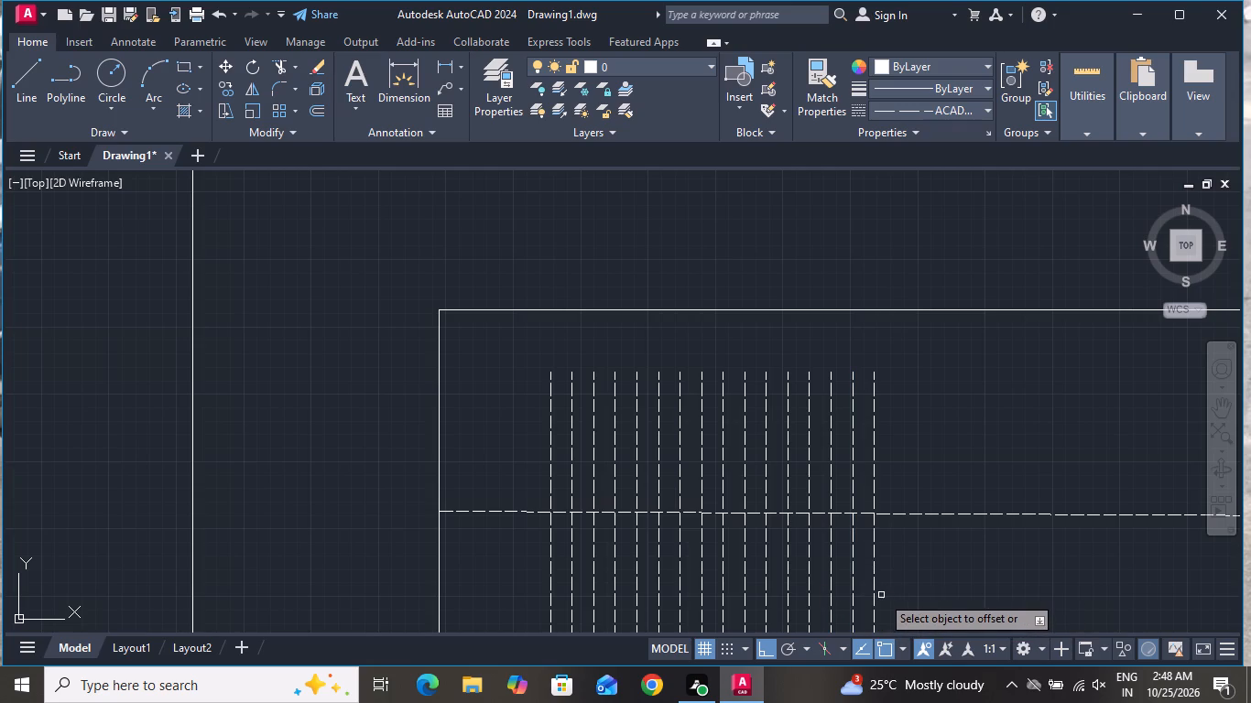
left_click(881, 596)
left_click(1000, 620)
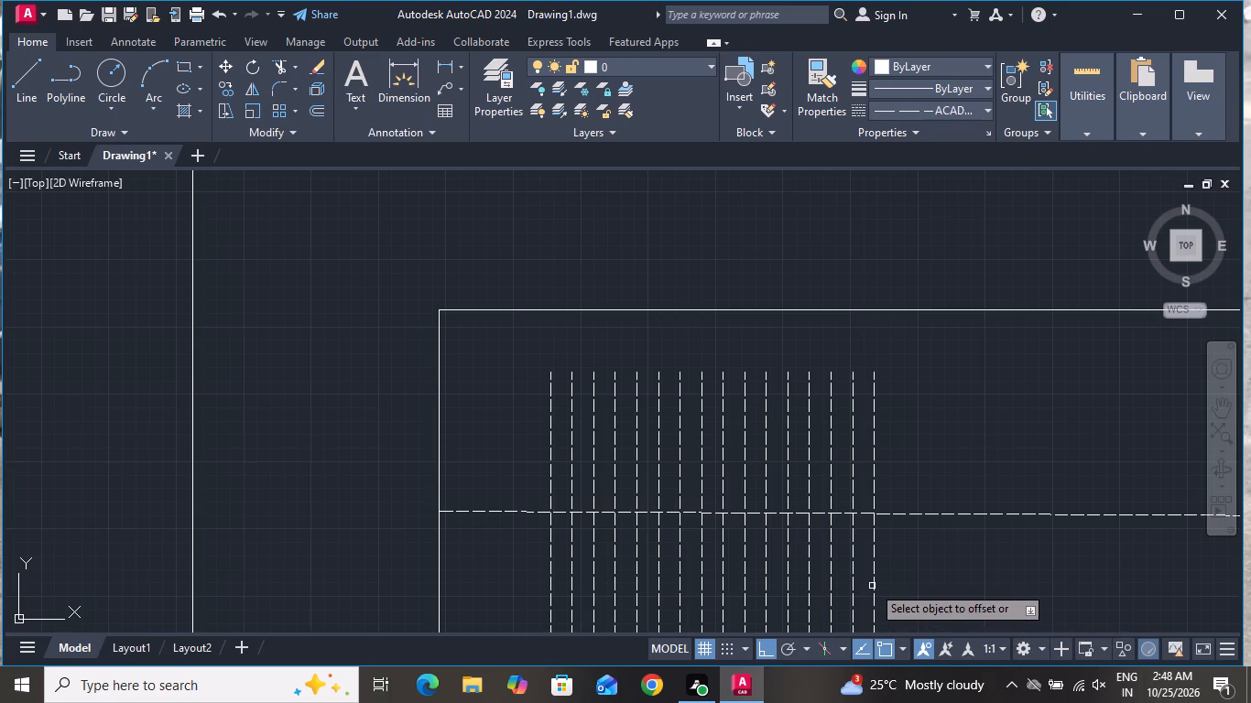
left_click(872, 584)
left_click(925, 590)
left_click(895, 596)
left_click(967, 596)
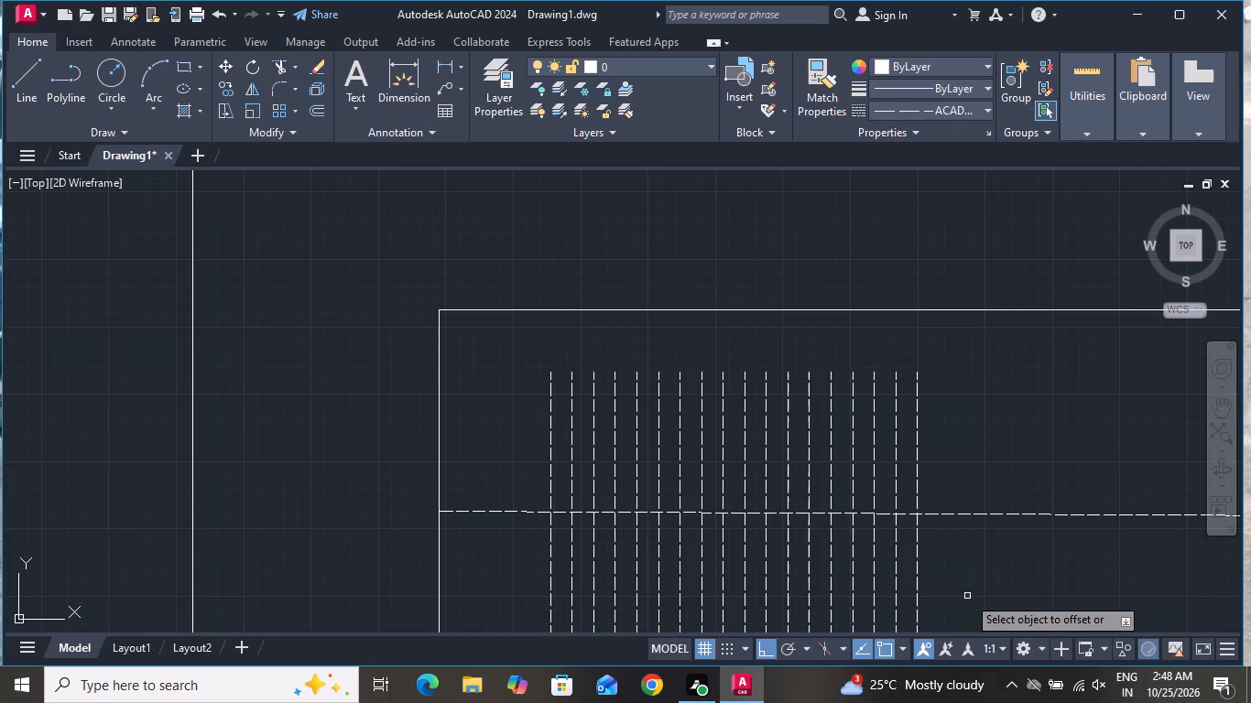
Offset the rightmost hanger line successively by 20 along the rail, adding five more hangers.
left_click(918, 596)
left_click(993, 602)
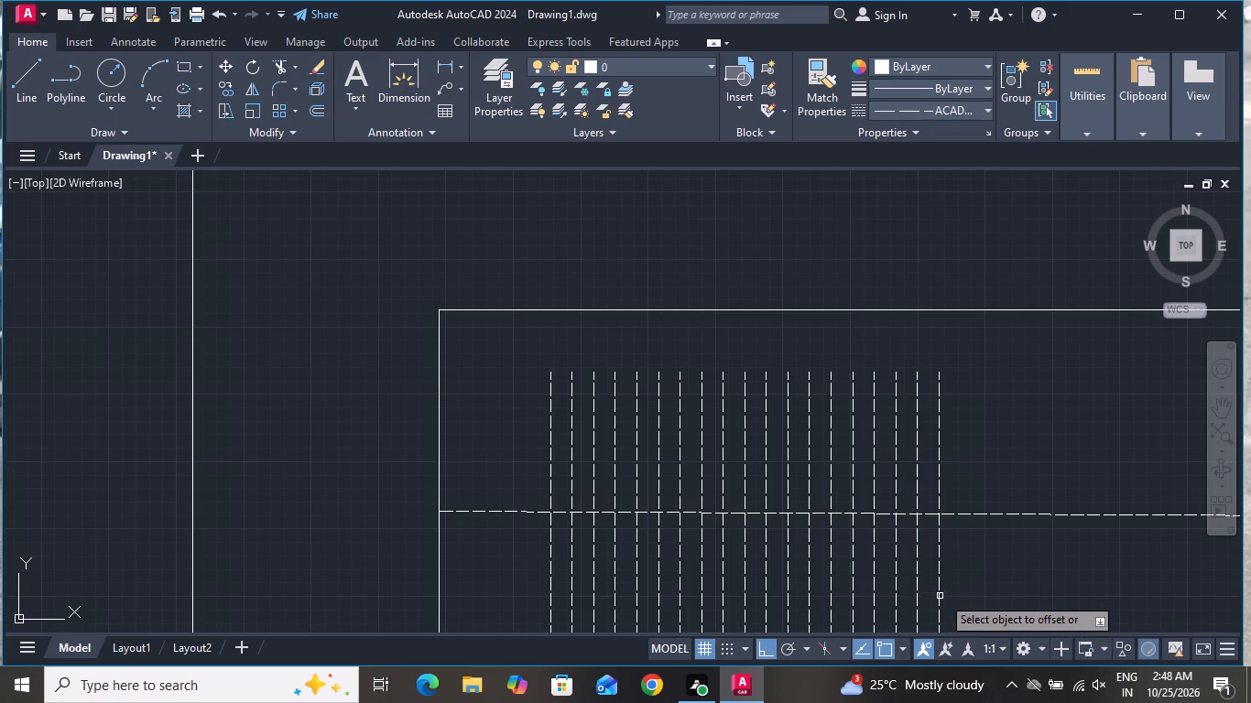
left_click(942, 592)
left_click(937, 600)
left_click(997, 599)
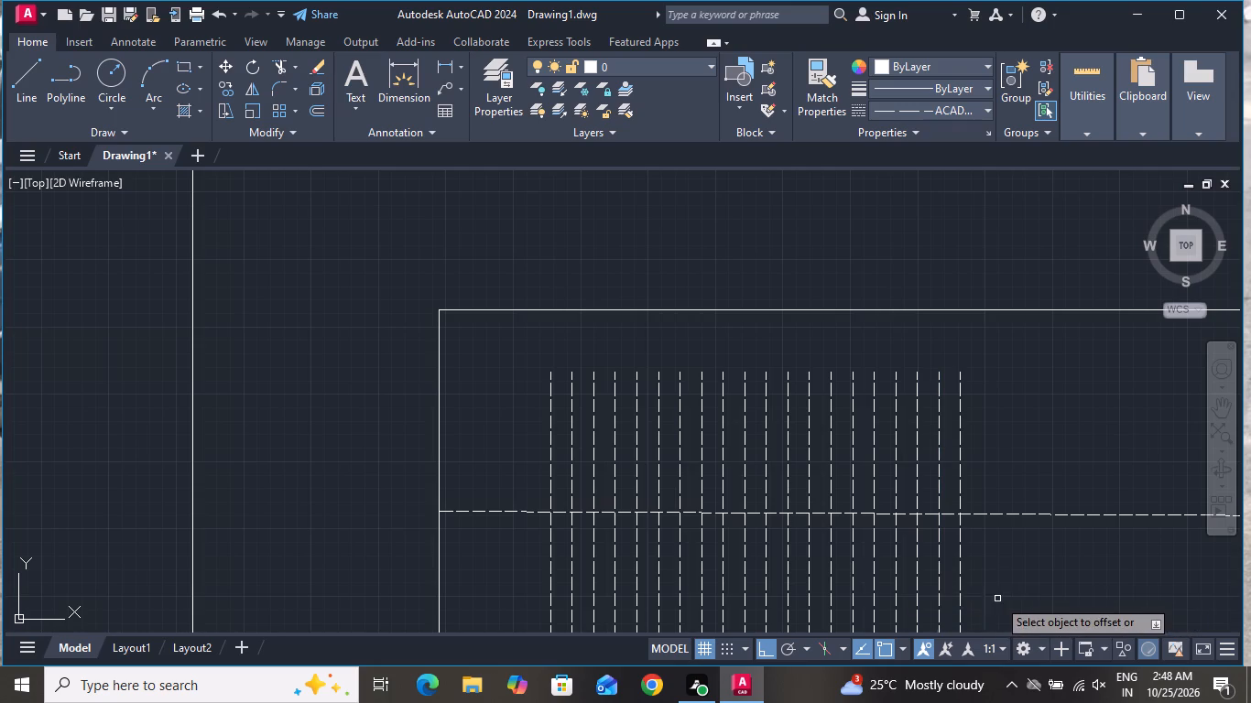
left_click(959, 596)
left_click(1014, 597)
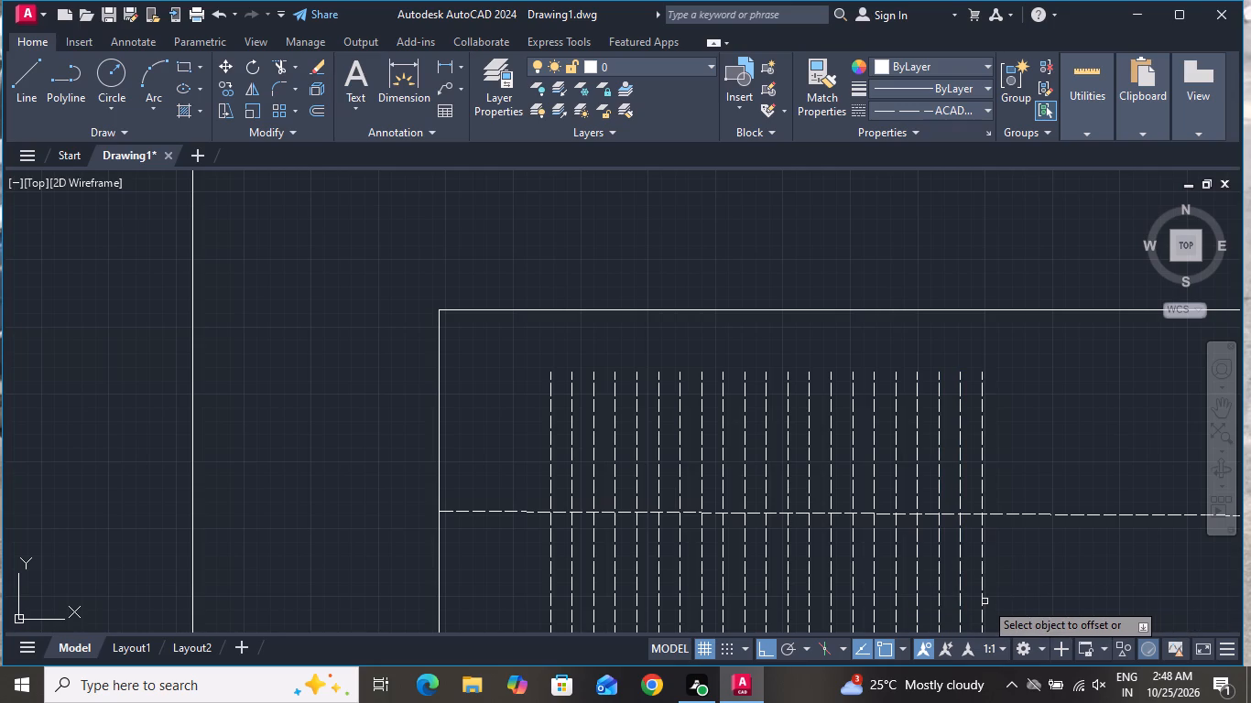
left_click(984, 600)
left_click(1025, 598)
left_click(1004, 600)
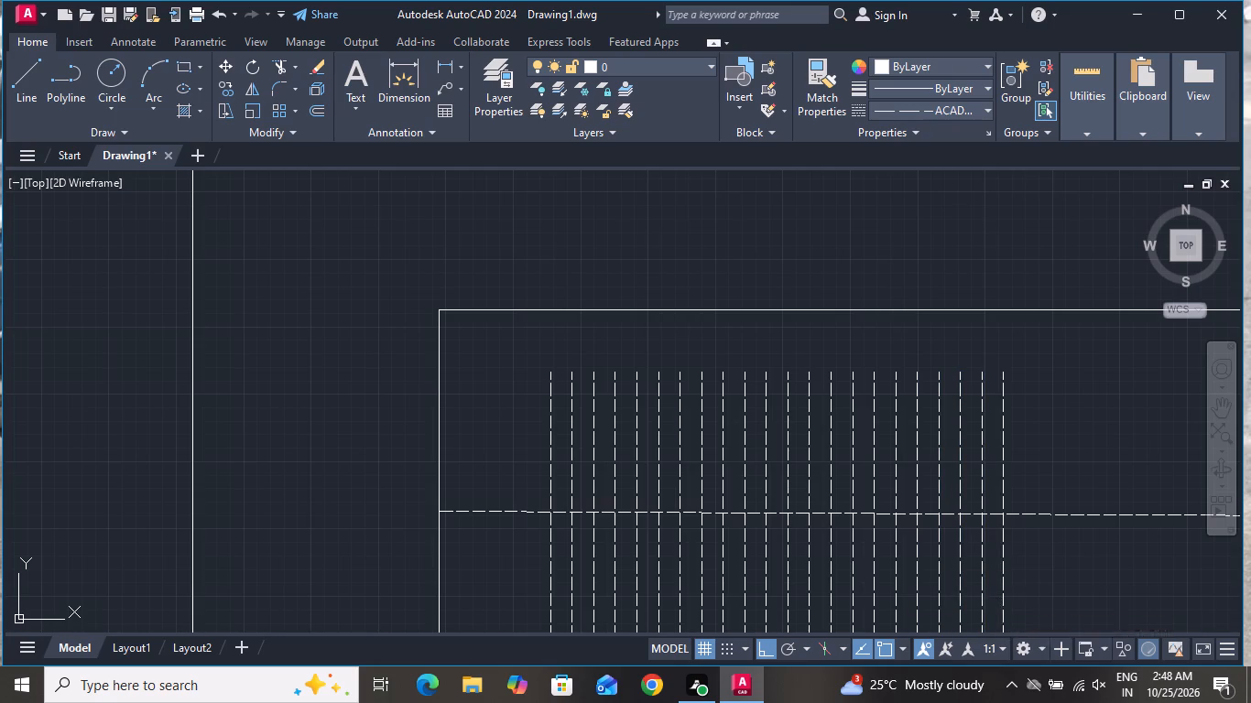
left_click(1091, 603)
Continue offsetting the rightmost hanger line by 20 toward the wardrobe's right end, adding five further hangers.
scroll(862, 532, "down", 1)
scroll(935, 544, "down", 2)
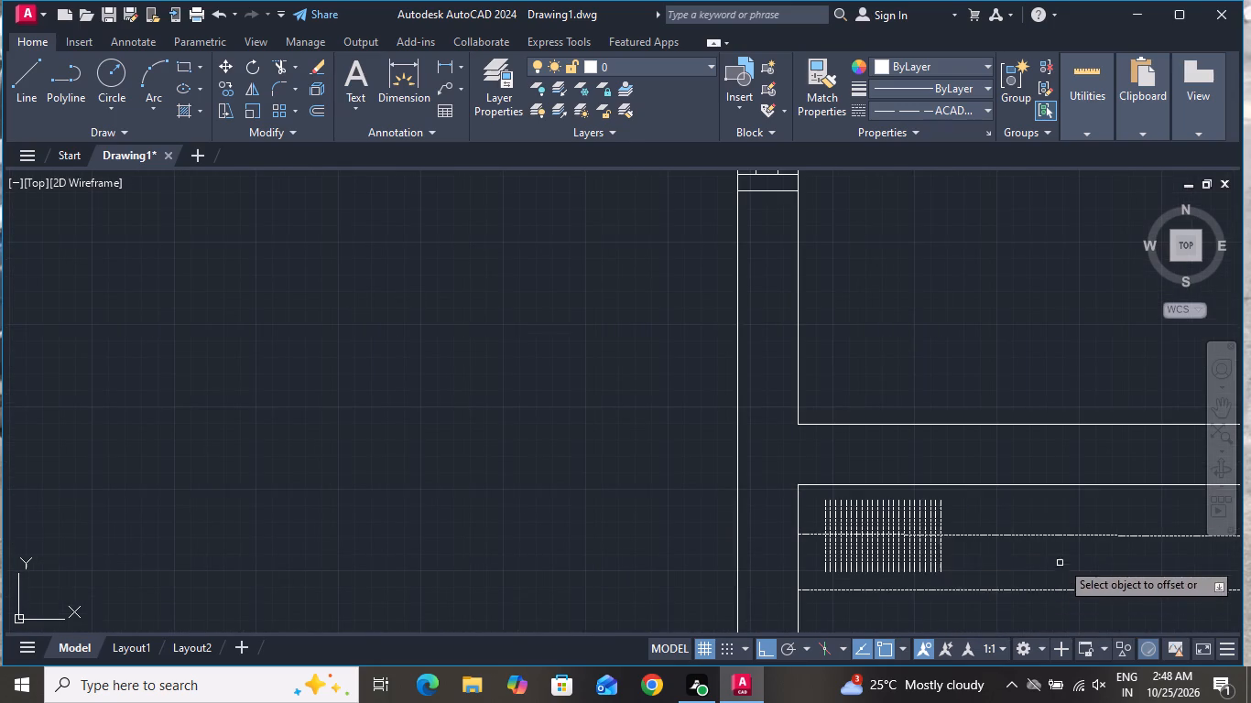
scroll(1062, 556, "up", 3)
left_click(555, 550)
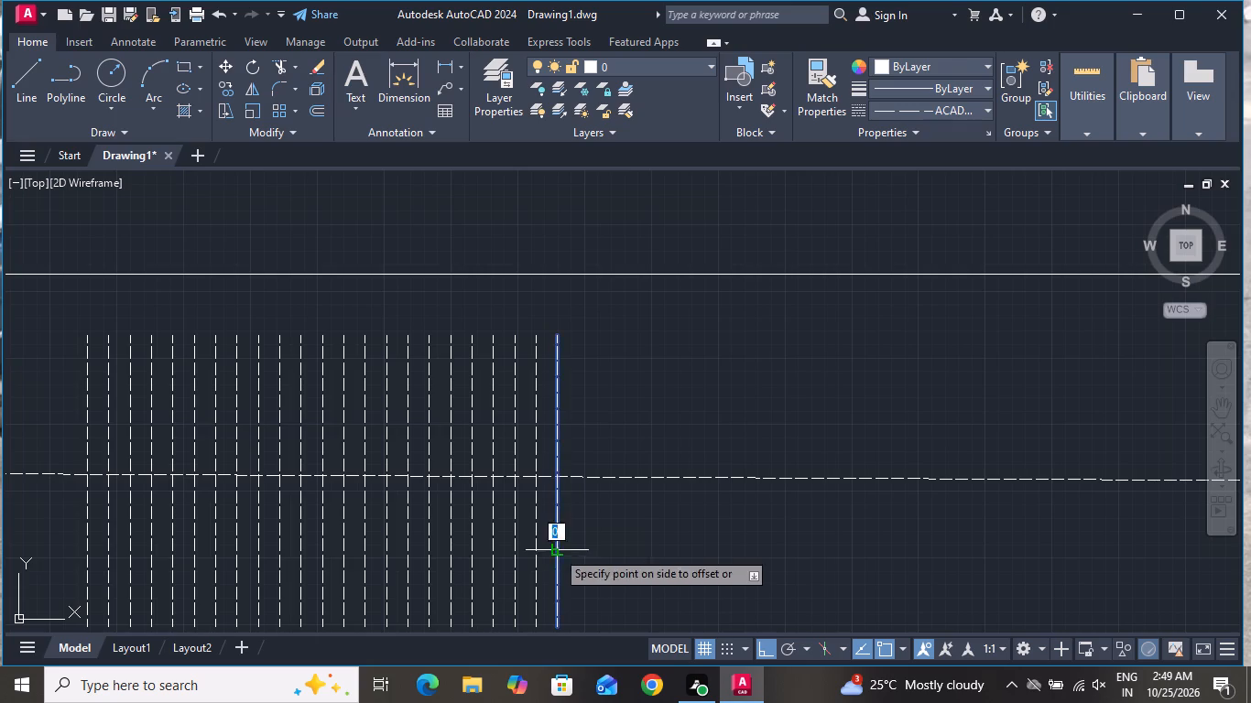
left_click(635, 553)
left_click(577, 543)
left_click(622, 545)
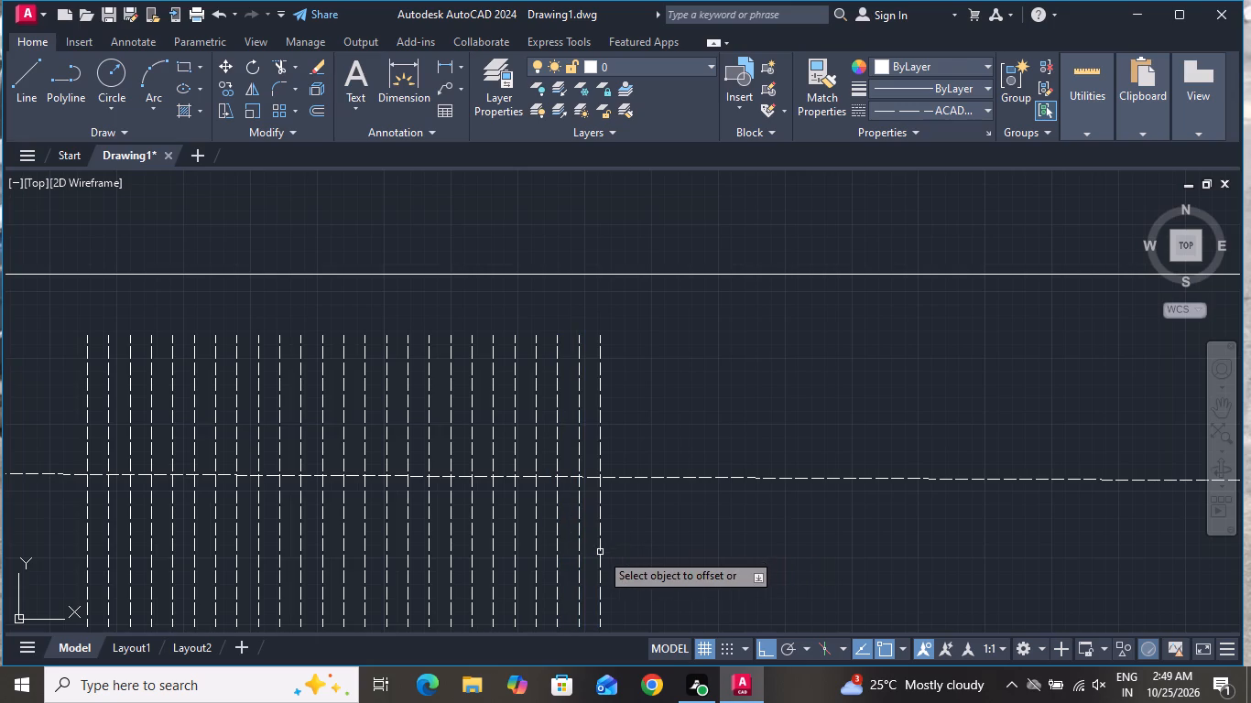
left_click(601, 556)
left_click(687, 557)
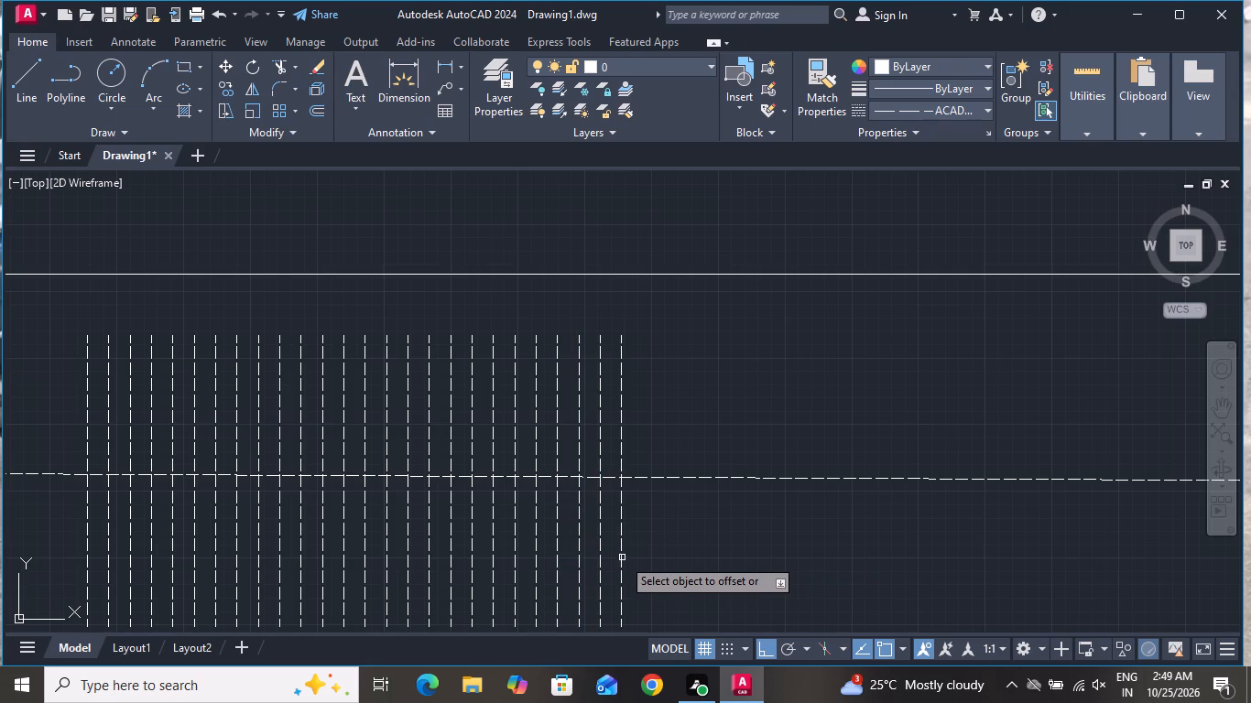
left_click(618, 559)
left_click(714, 564)
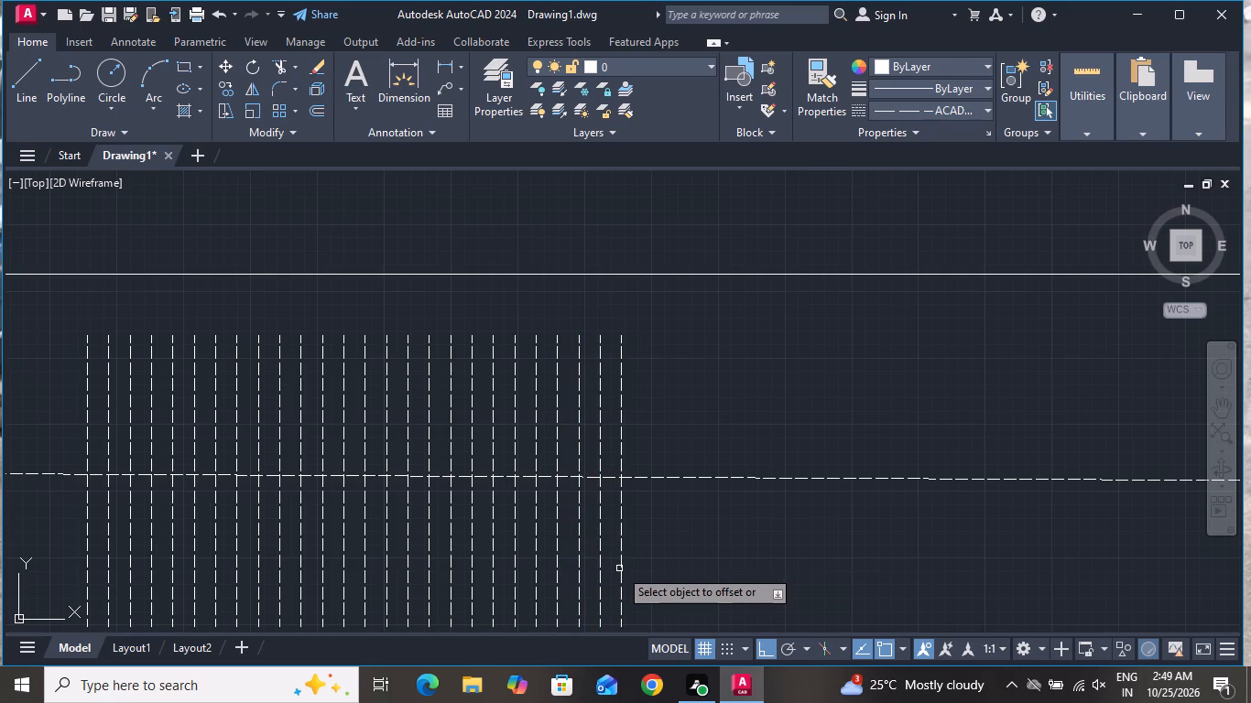
left_click(619, 568)
left_click(678, 572)
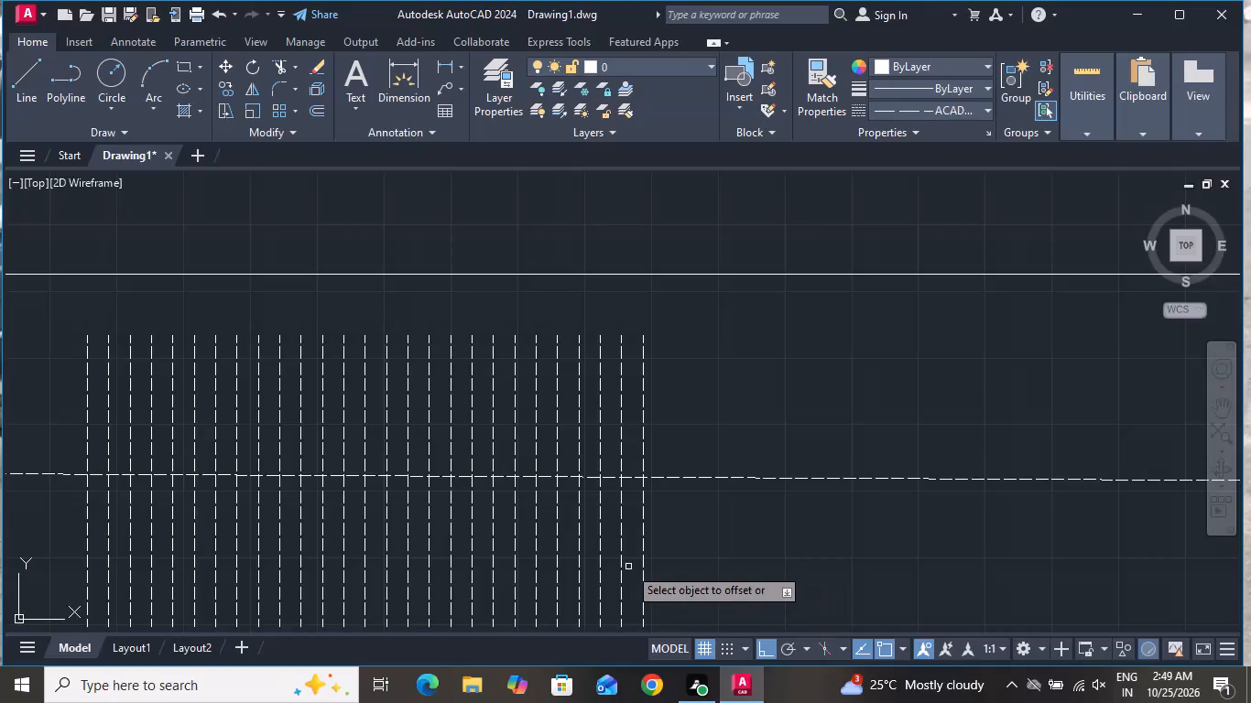
left_click(645, 558)
left_click(727, 562)
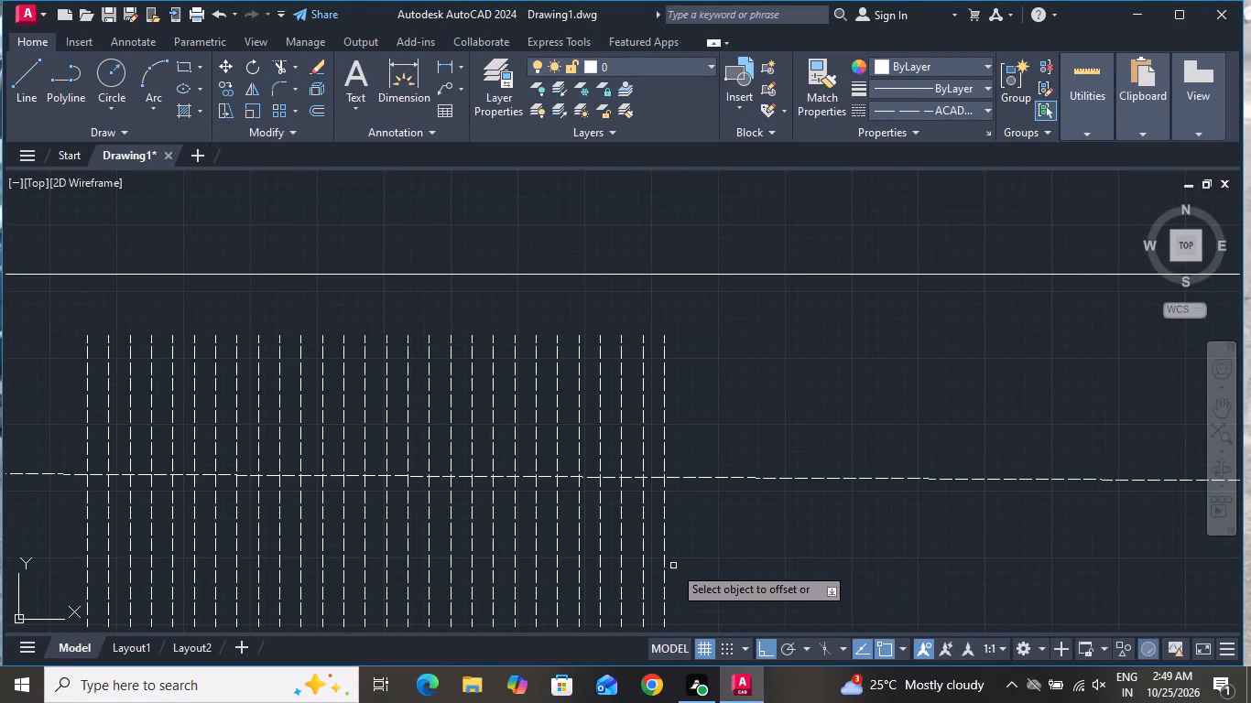
Offset the last hanger line of the wardrobe row rightward by 20, repeating from each new line to add five hangers.
left_click(663, 567)
left_click(741, 575)
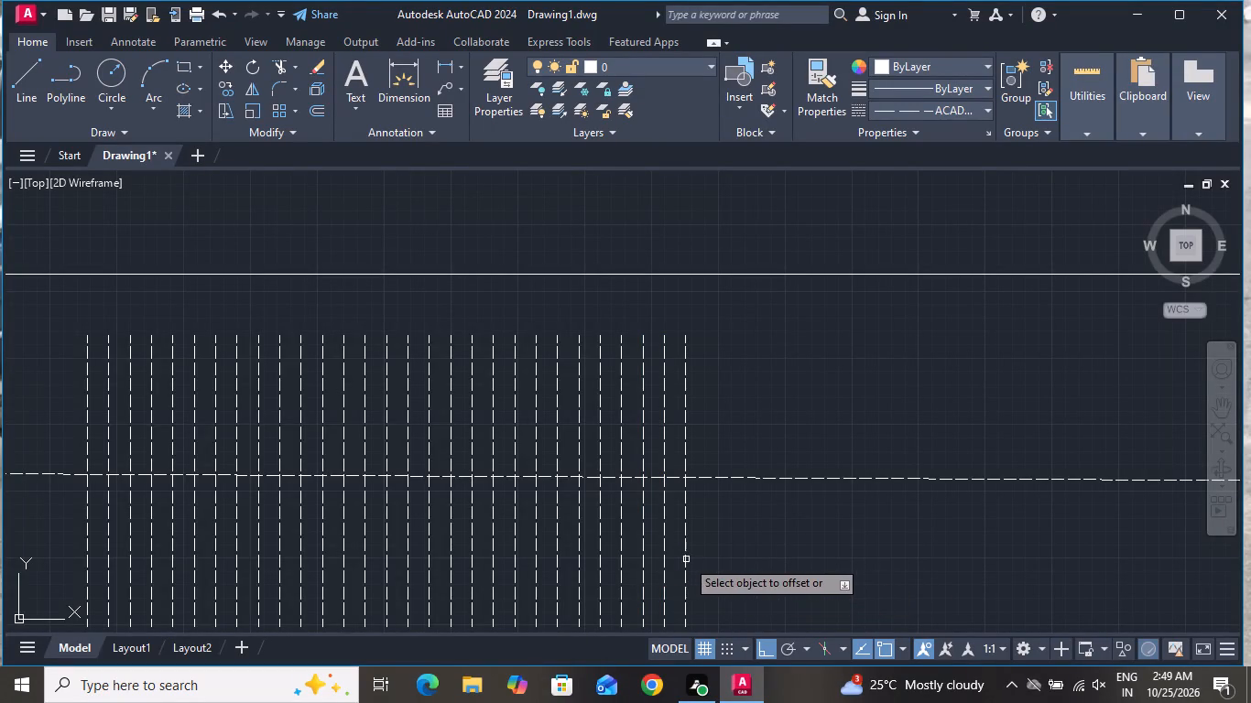
left_click(683, 561)
left_click(761, 563)
left_click(707, 566)
left_click(807, 592)
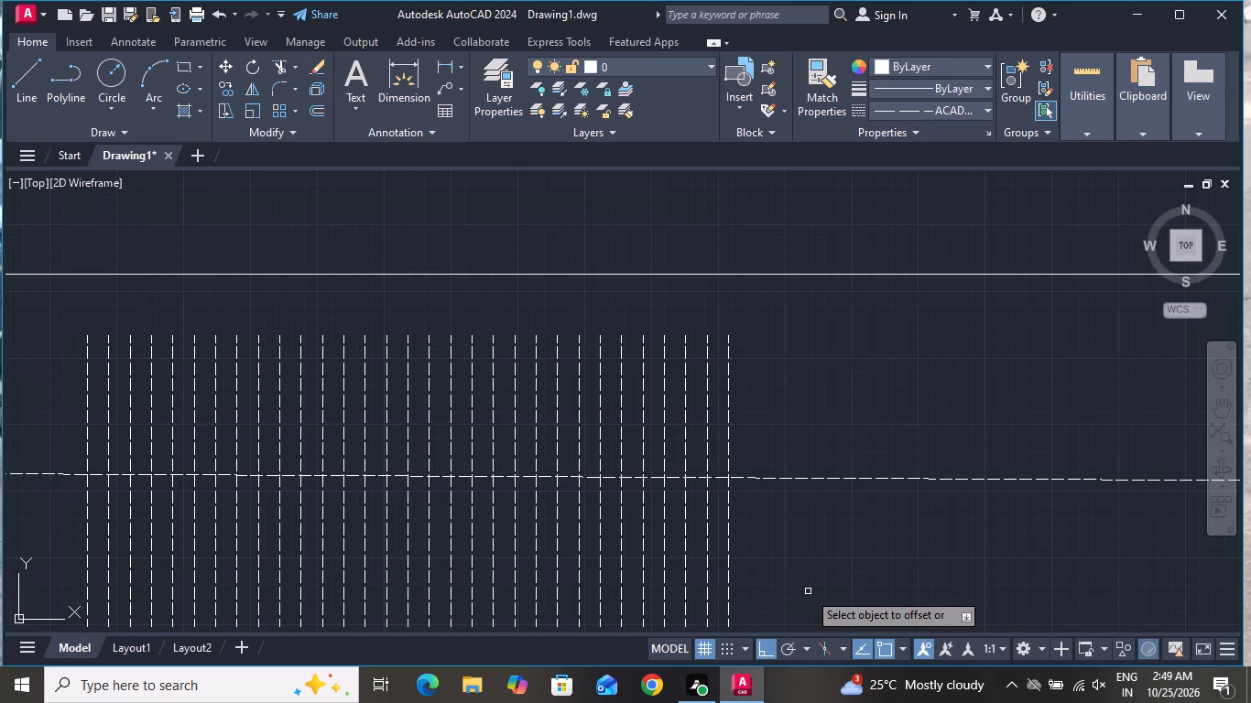
left_click(729, 554)
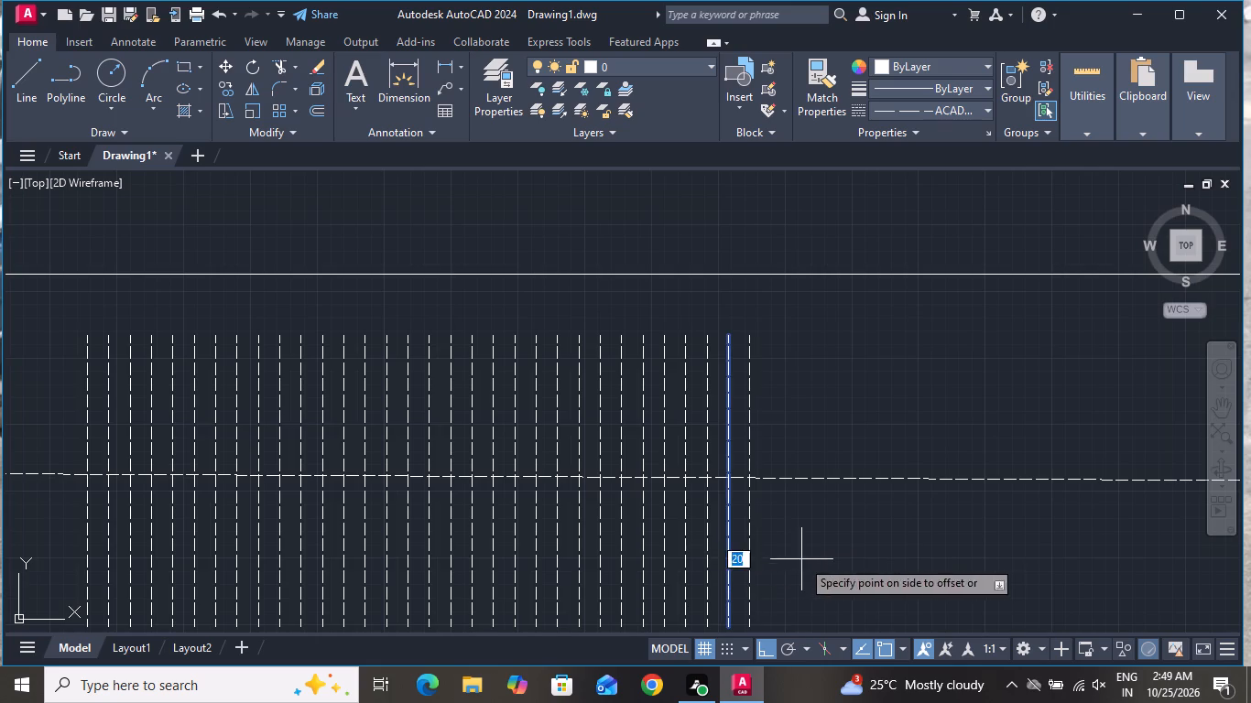
left_click(812, 559)
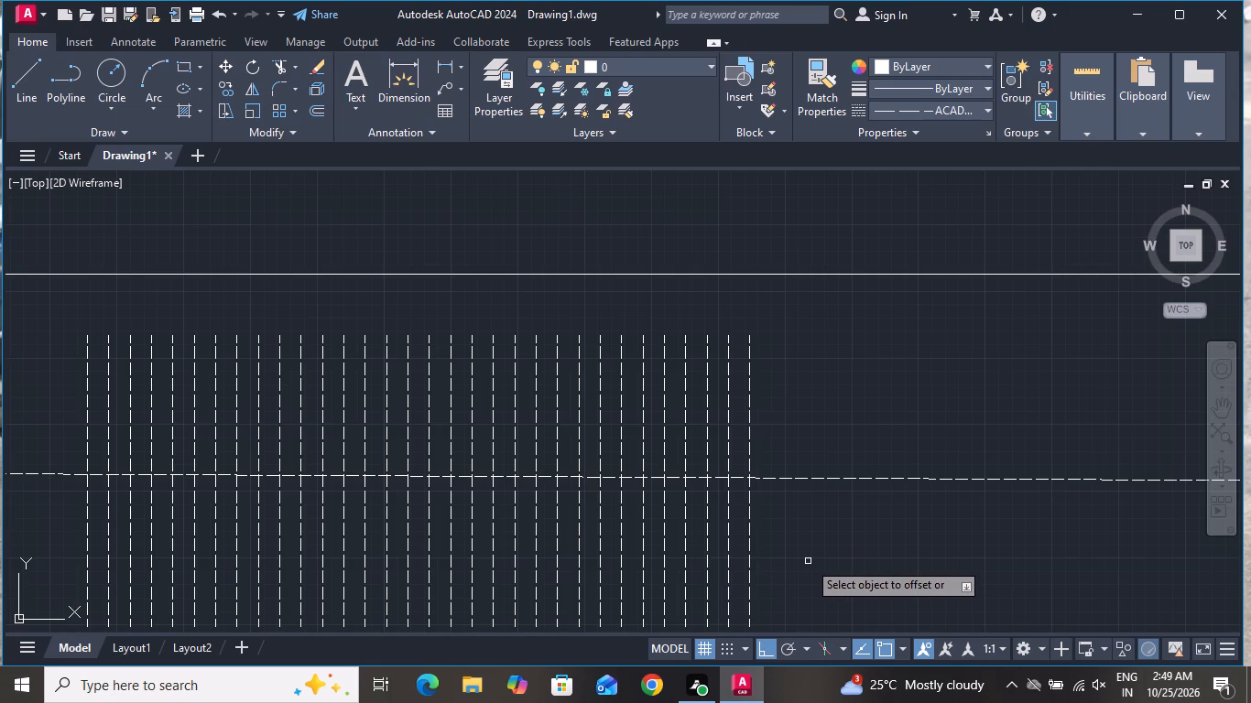
left_click(750, 563)
left_click(822, 567)
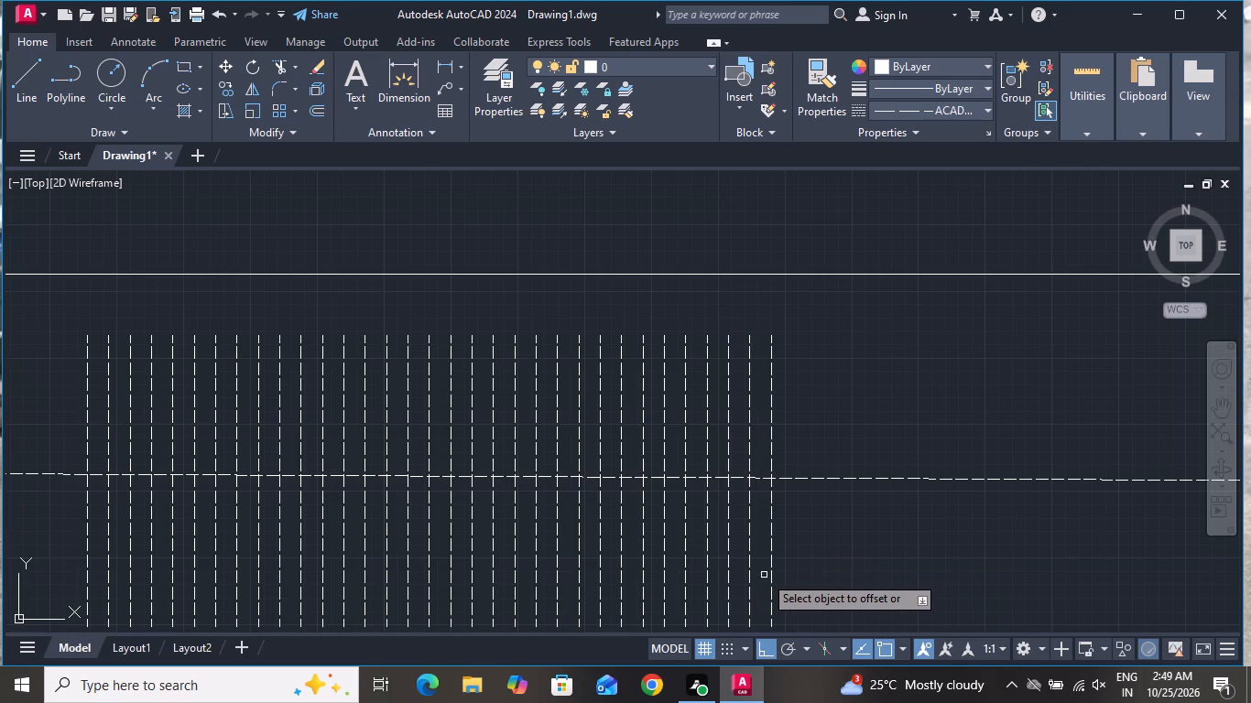
Extend the hanger row rightward along the rail with five more lines, each offset 20 from the previous one.
left_click(774, 567)
left_click(830, 567)
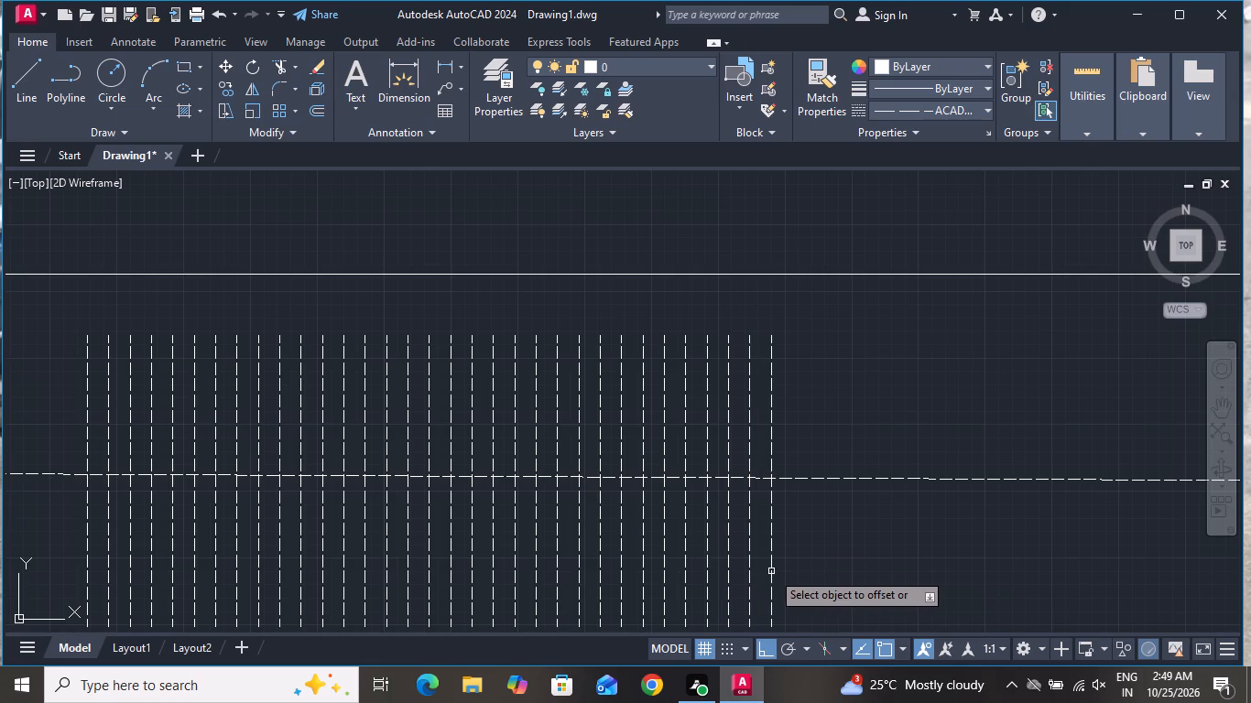
left_click(771, 569)
left_click(821, 570)
left_click(789, 580)
left_click(853, 582)
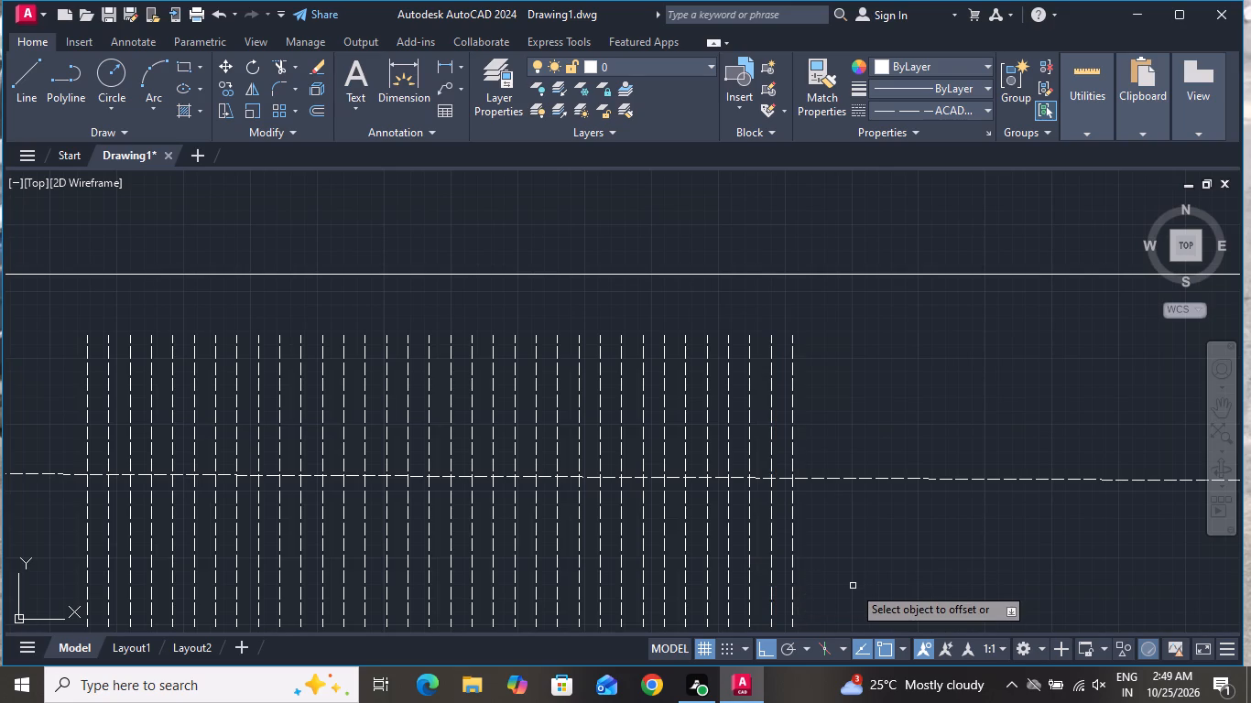
left_click(793, 589)
left_click(865, 588)
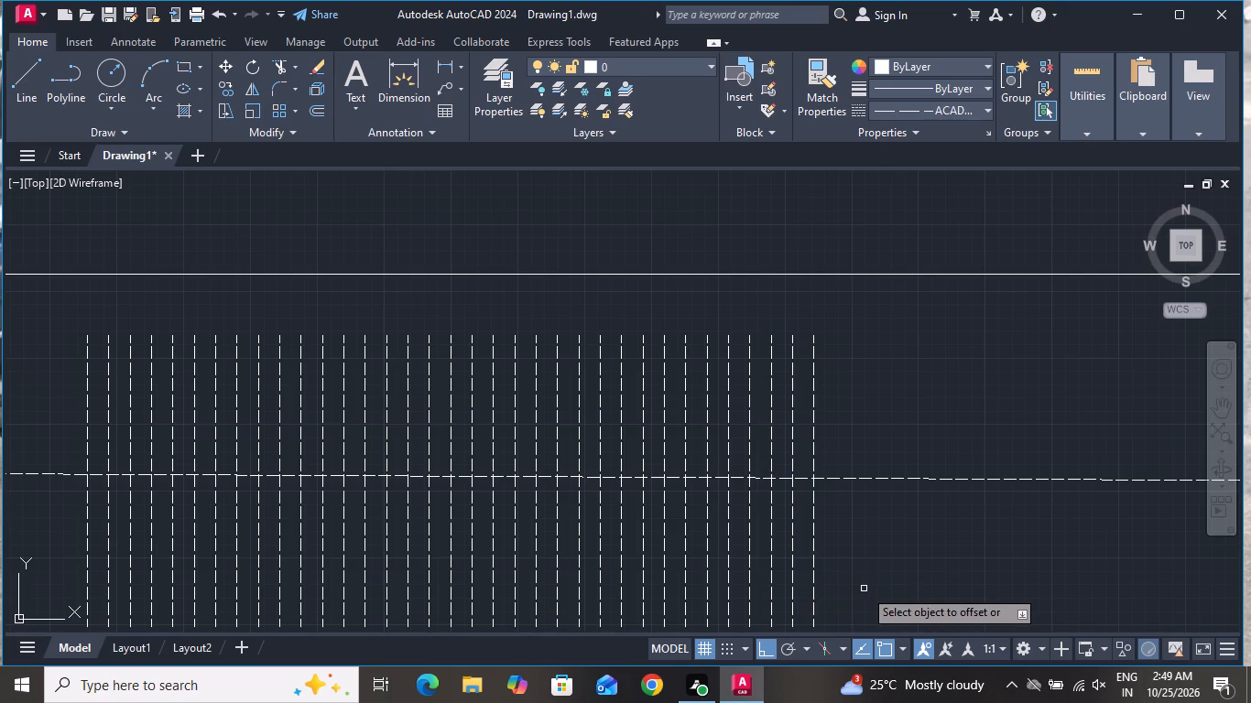
left_click(816, 579)
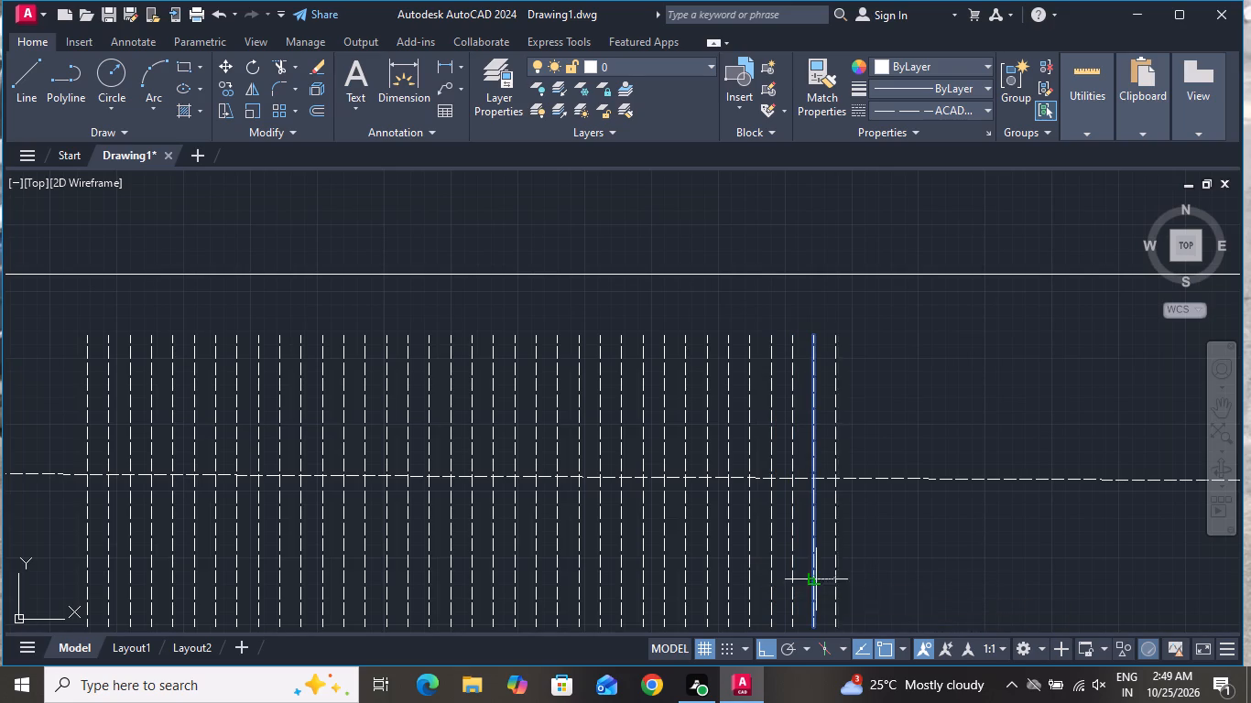
left_click(888, 582)
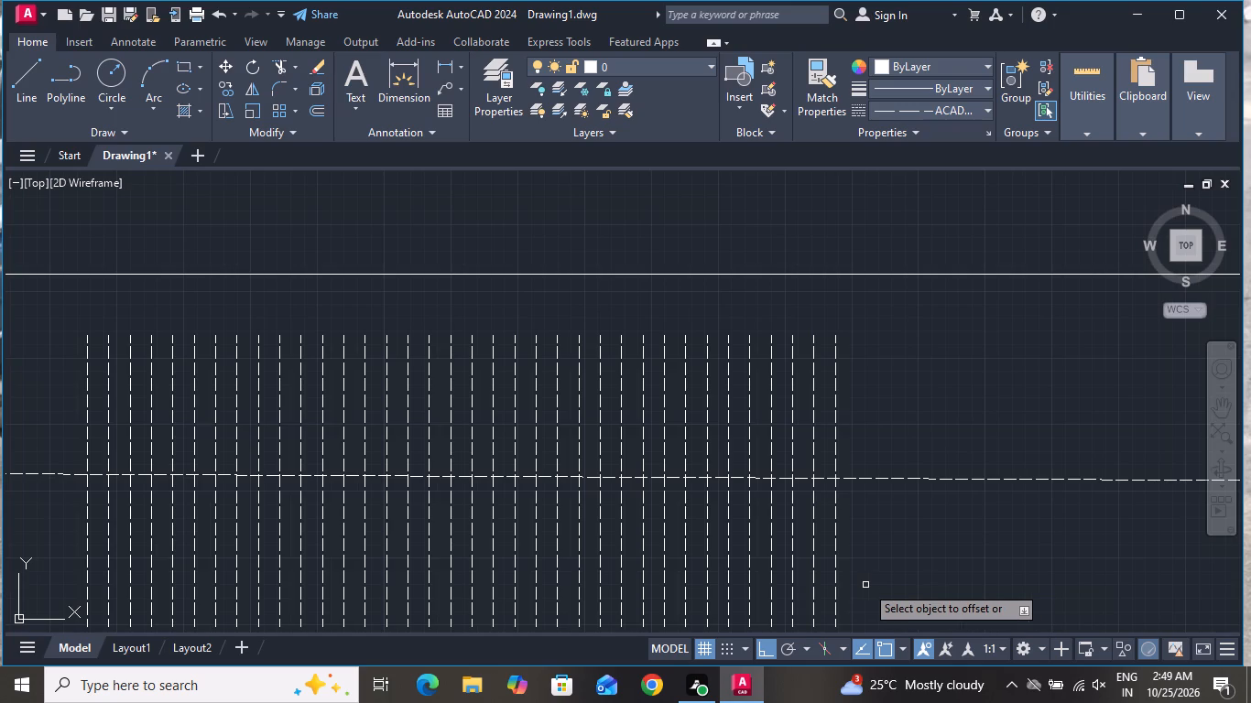
left_click(834, 588)
left_click(909, 588)
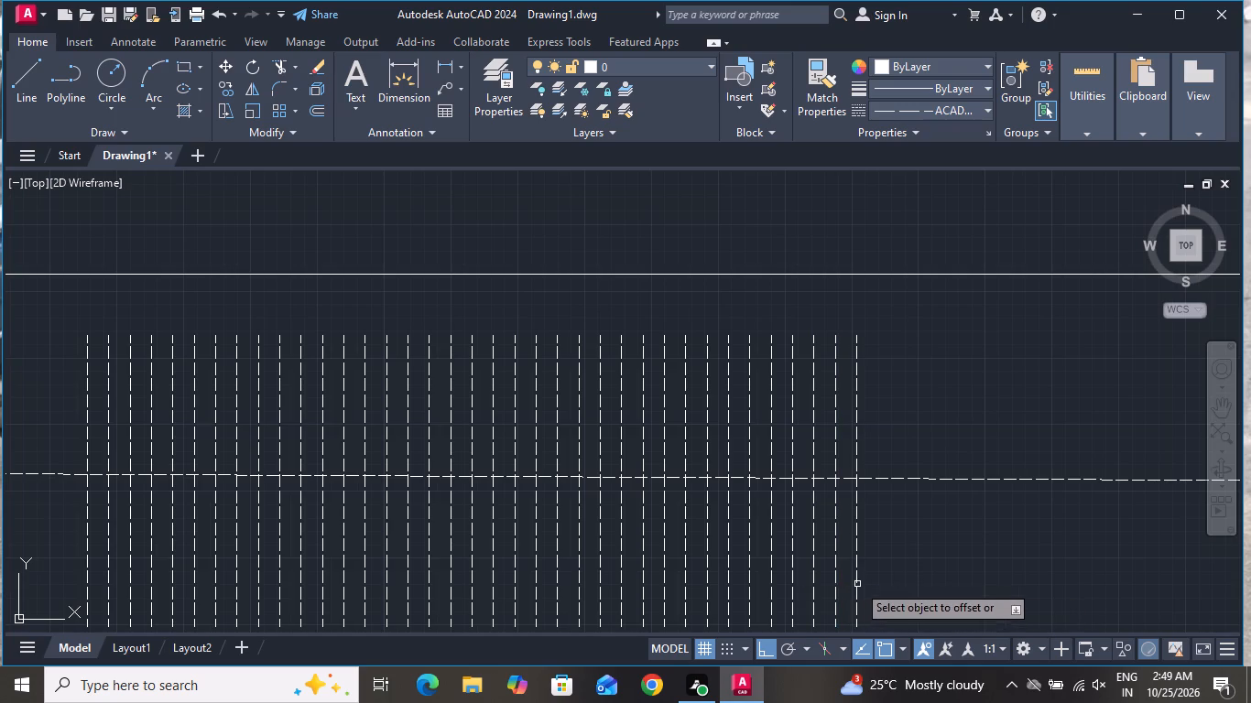
left_click(857, 583)
left_click(940, 583)
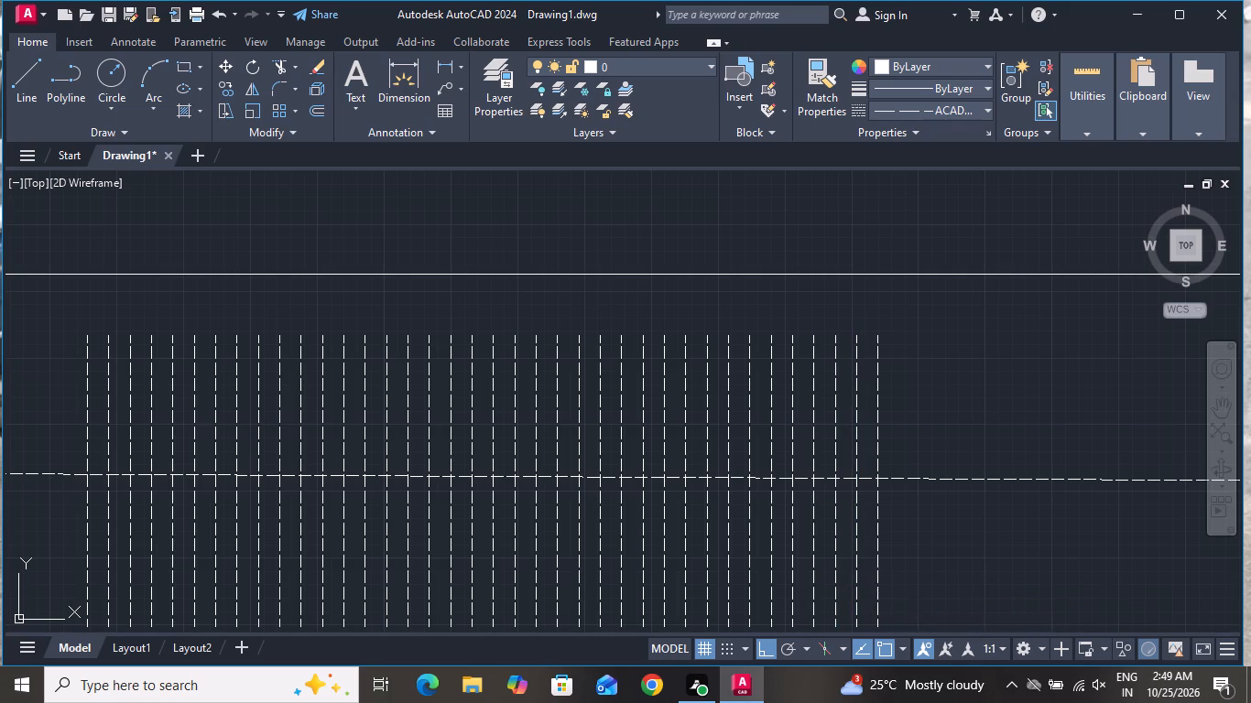
Add four more hanger lines at 20 spacing, offsetting rightward from the end of the row.
left_click(879, 588)
left_click(954, 588)
left_click(898, 597)
left_click(972, 597)
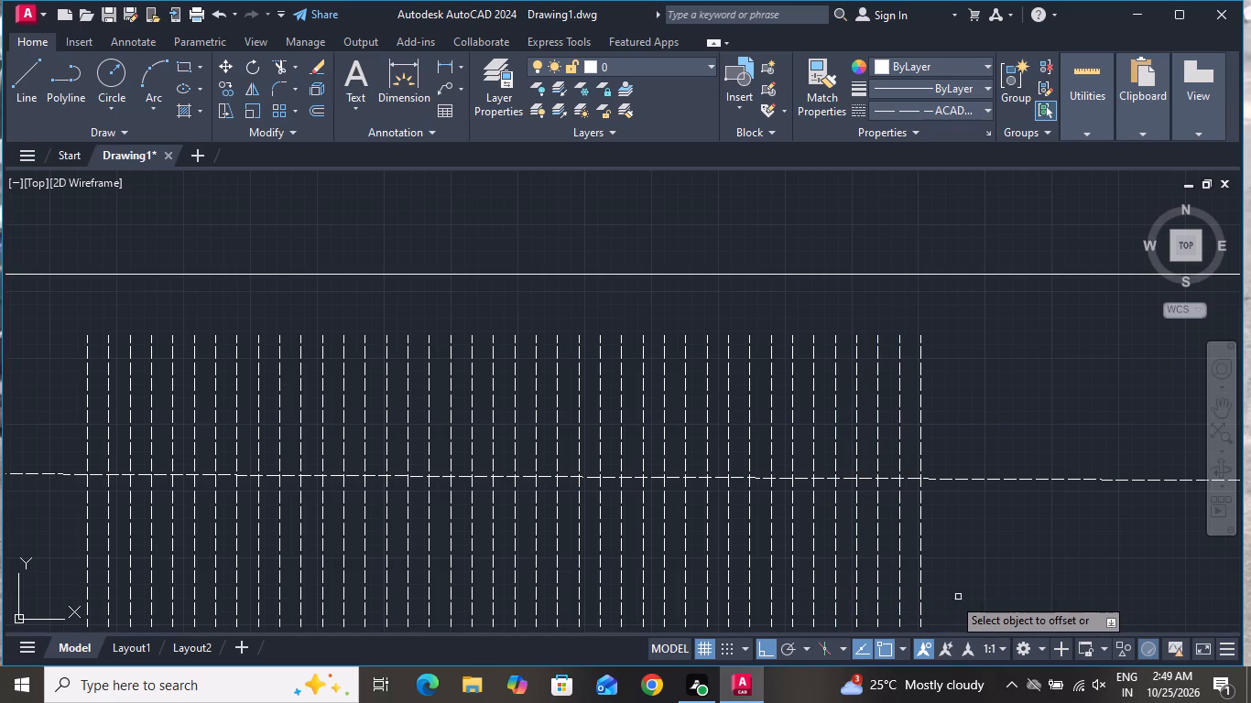
left_click(924, 598)
left_click(1010, 599)
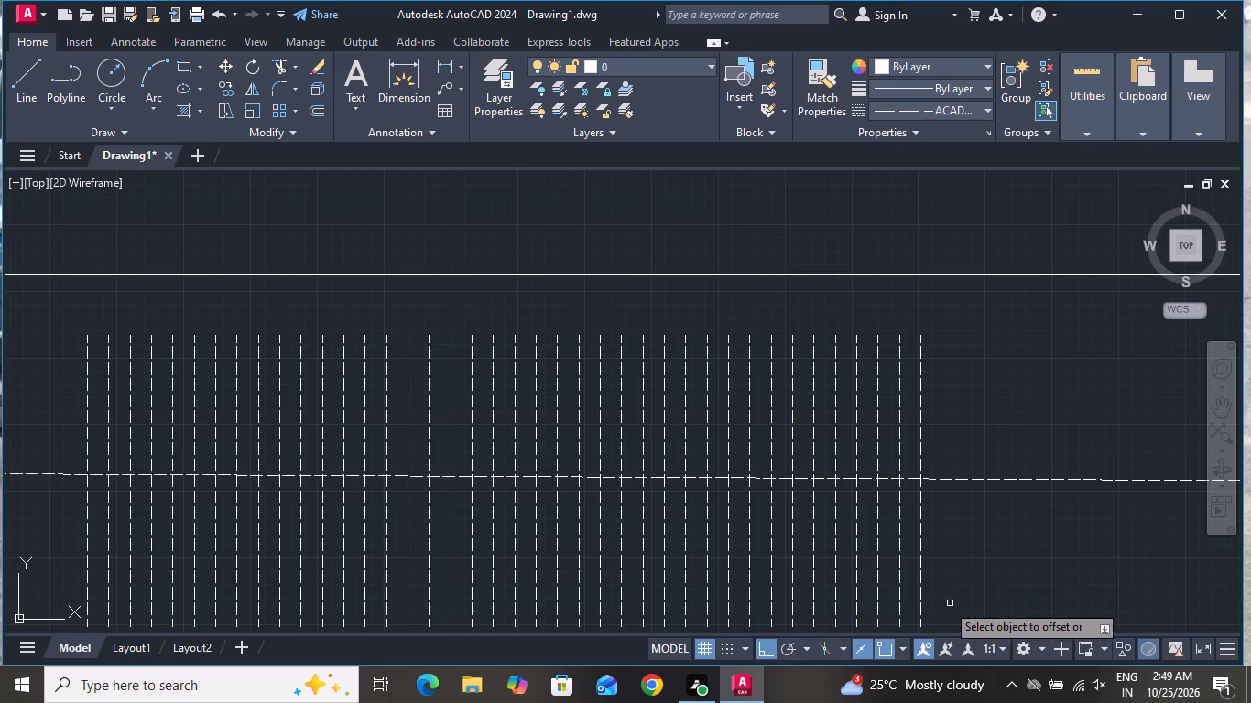
left_click(919, 600)
left_click(974, 599)
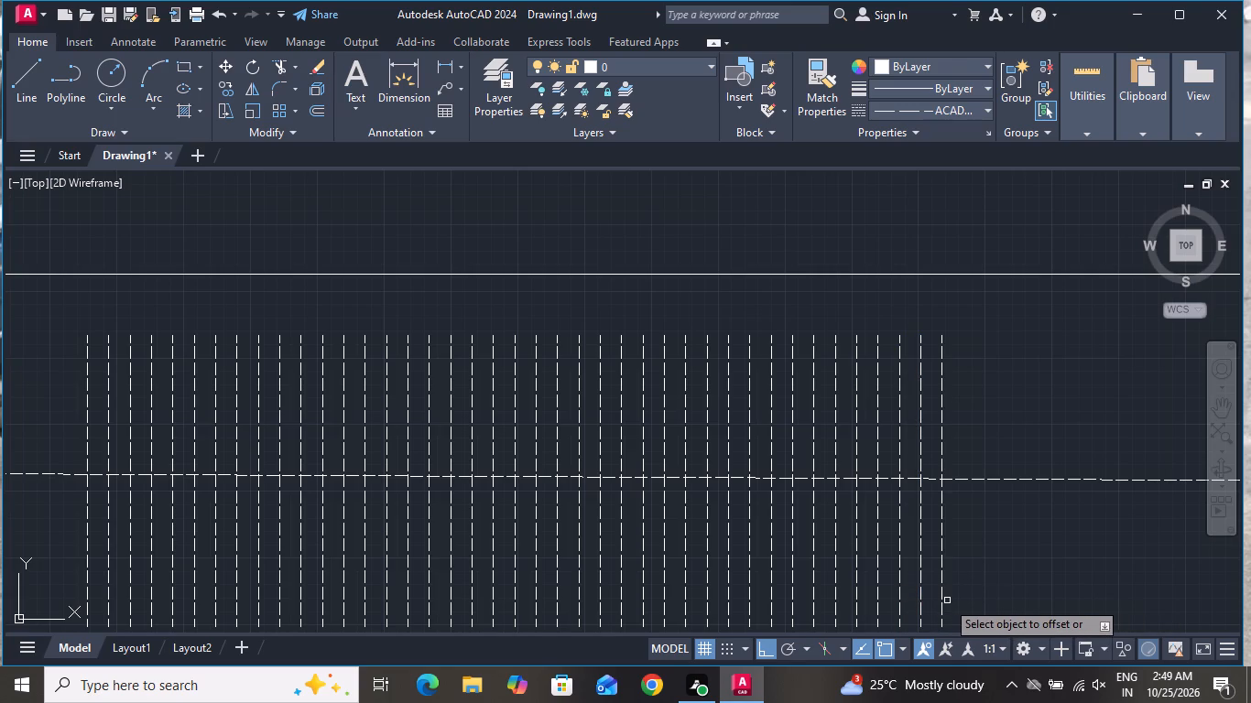
left_click(945, 600)
left_click(1026, 601)
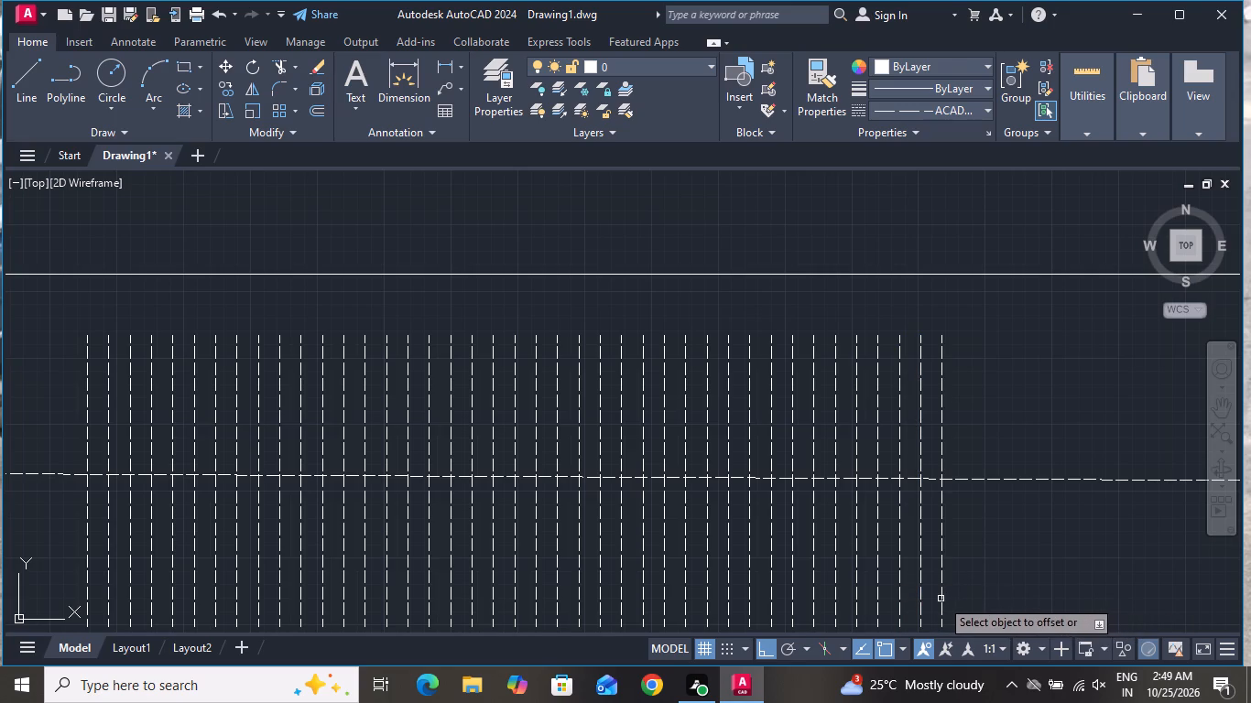
left_click(941, 599)
left_click(1028, 598)
Offset the rightmost hanger line by 20 toward the wardrobe's right end, adding two further hangers.
left_click(966, 597)
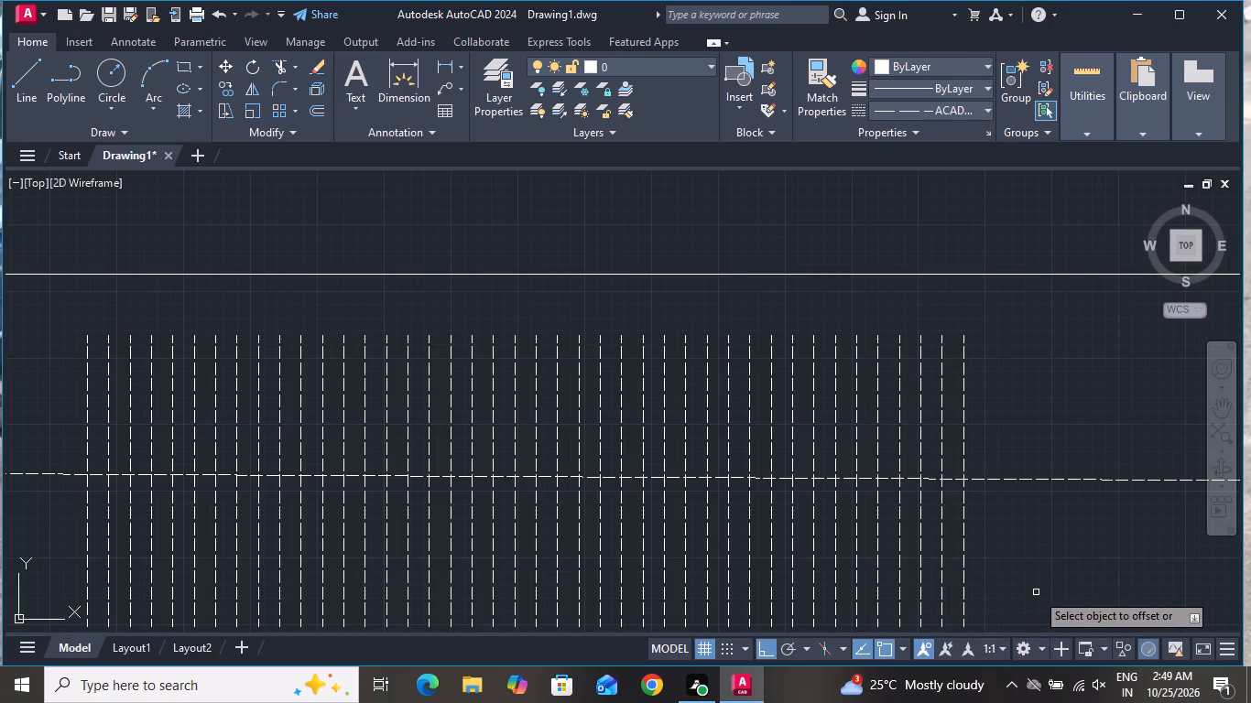
left_click(1036, 591)
left_click(968, 596)
left_click(1009, 594)
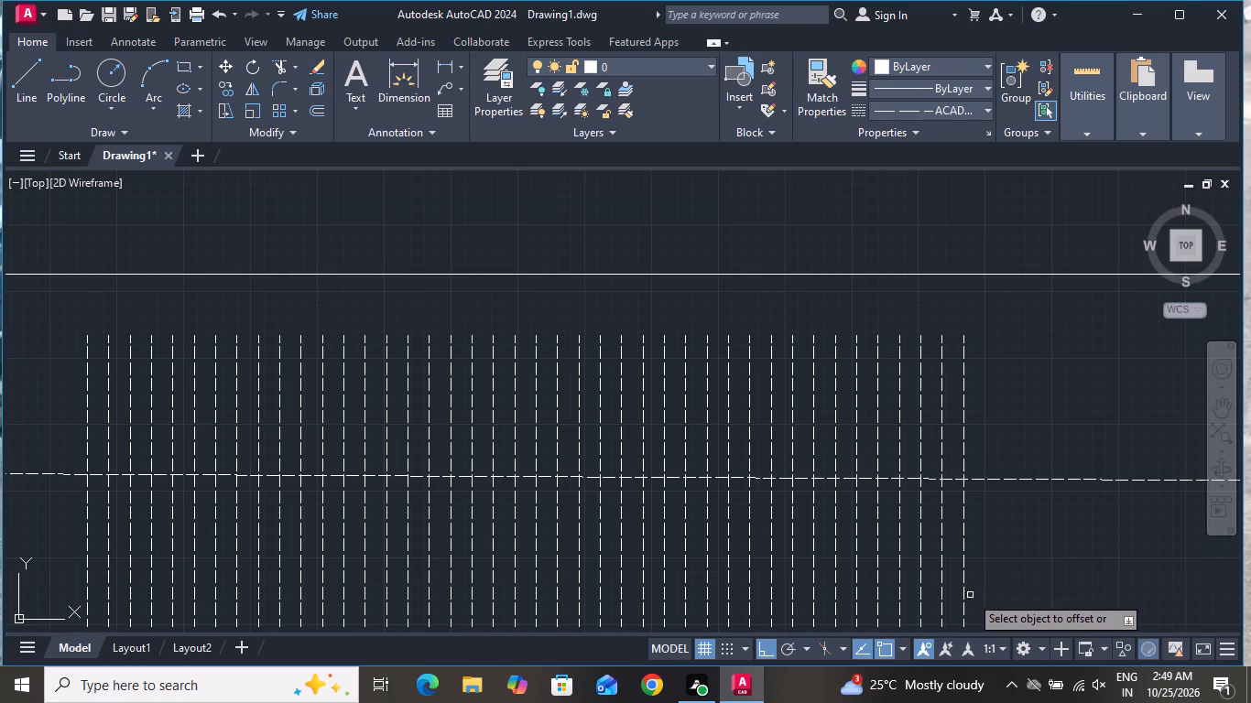
scroll(970, 595, "up", 2)
left_click(952, 590)
left_click(952, 590)
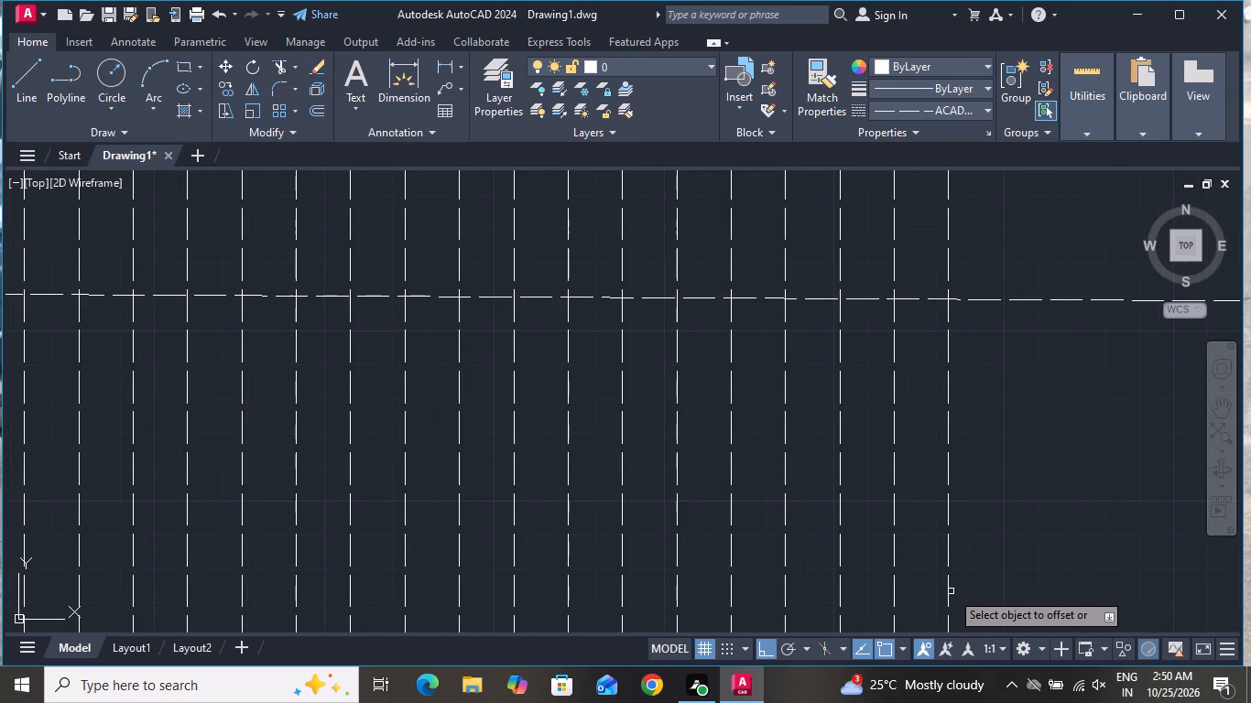
left_click(949, 592)
left_click(1018, 593)
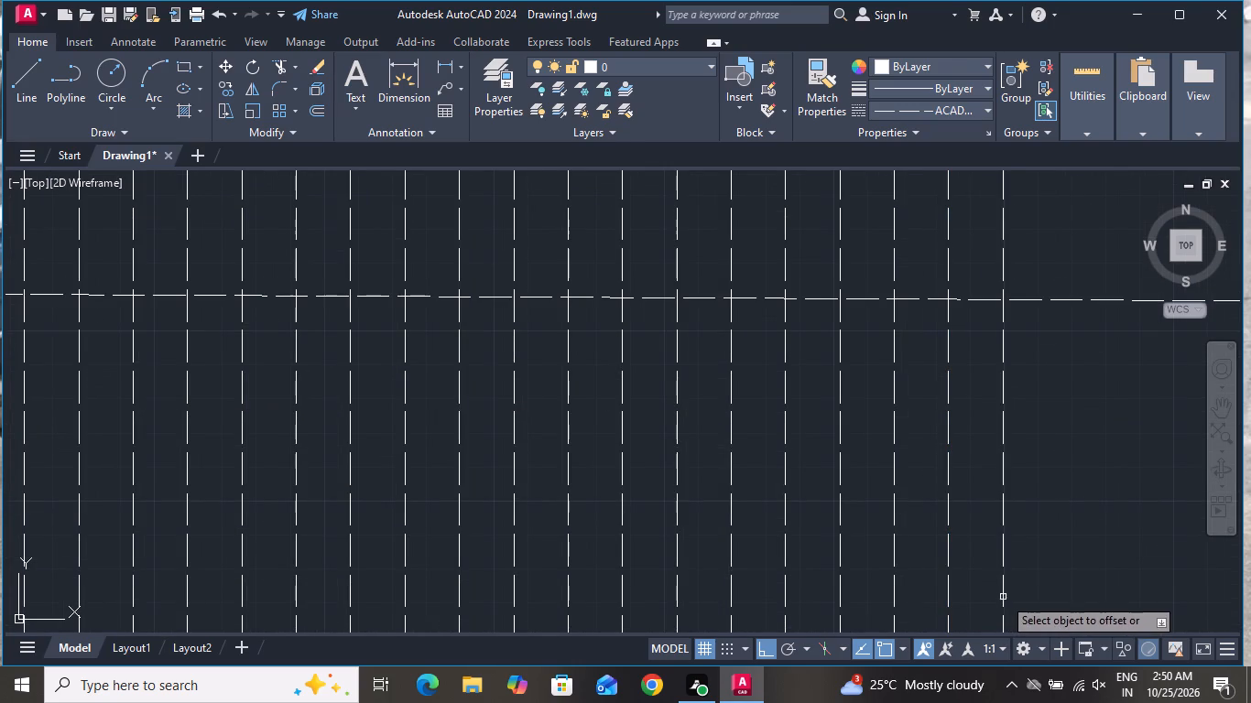
left_click(1003, 597)
left_click(1079, 597)
Continue the hanger row along the rail with five more lines, each offset 20 rightward from the last.
scroll(949, 547, "down", 4)
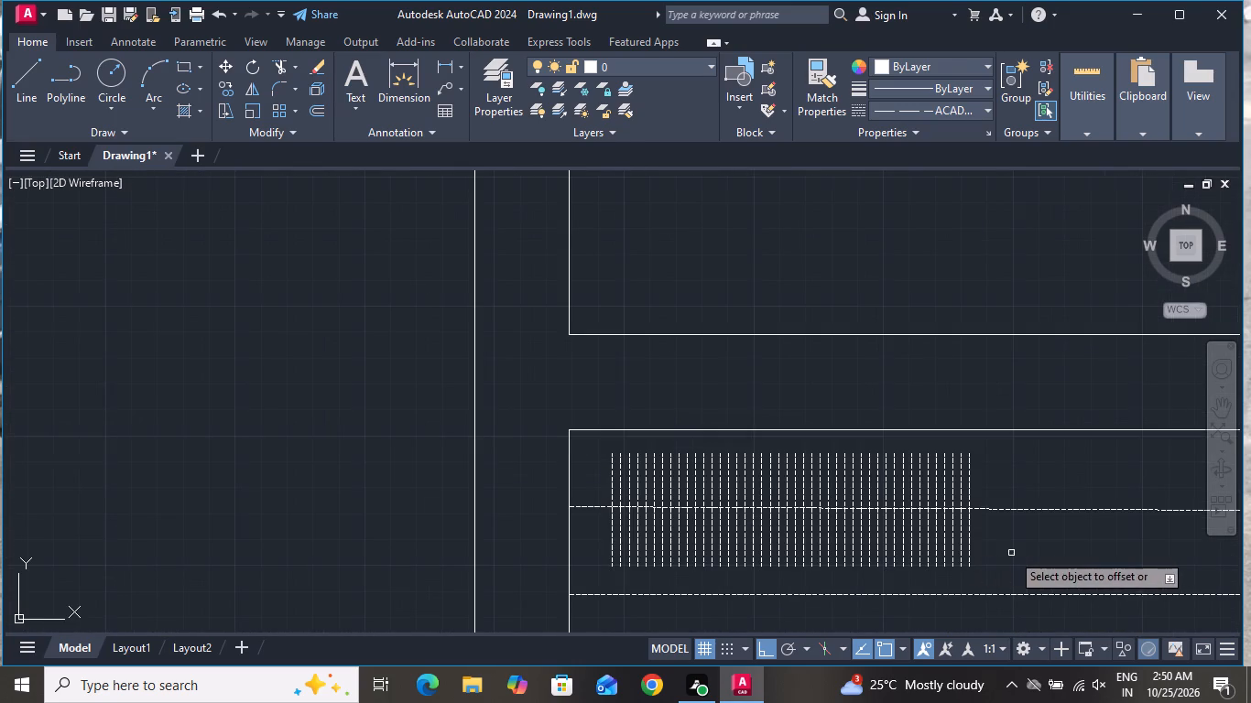
scroll(1040, 580, "up", 2)
scroll(879, 553, "up", 3)
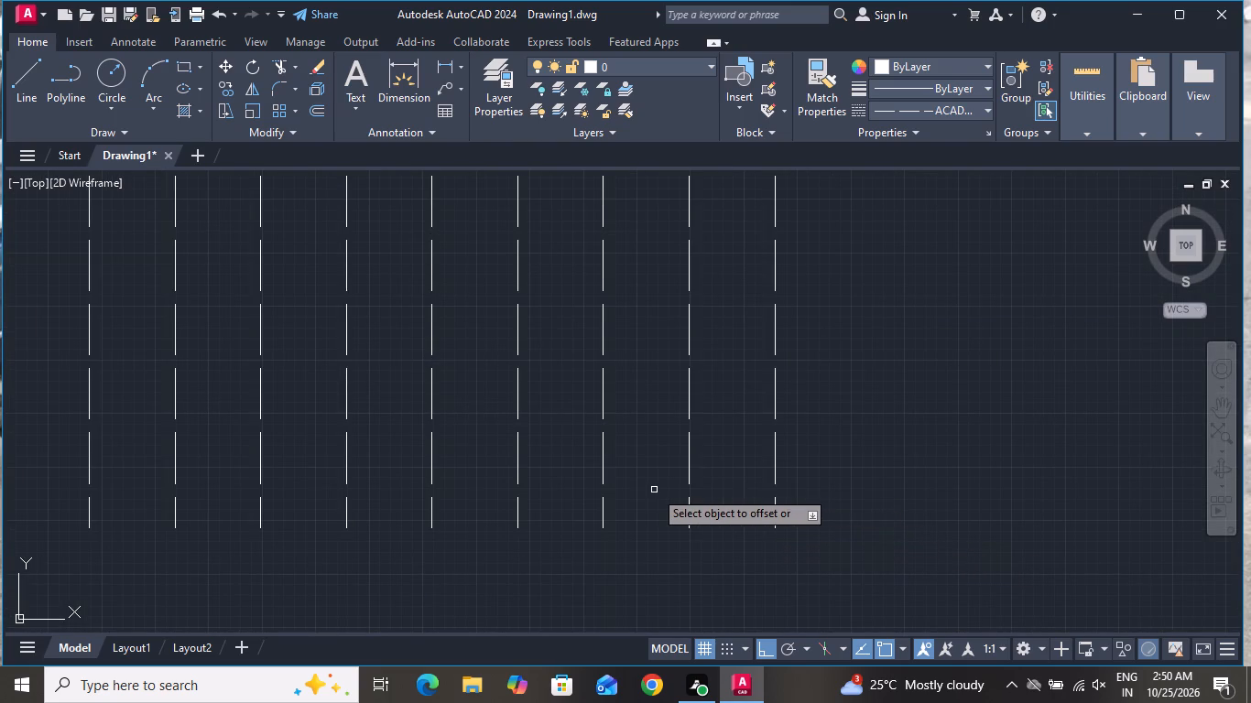
left_click(773, 472)
left_click(995, 513)
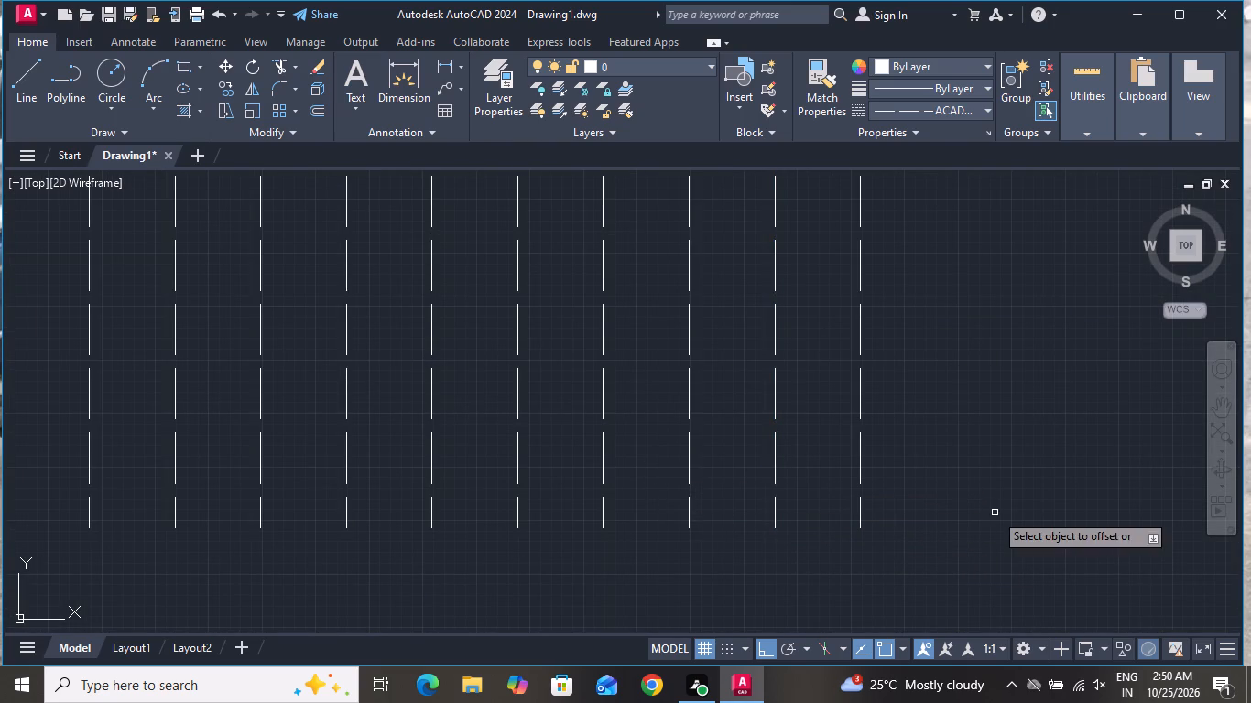
left_click(860, 514)
left_click(956, 521)
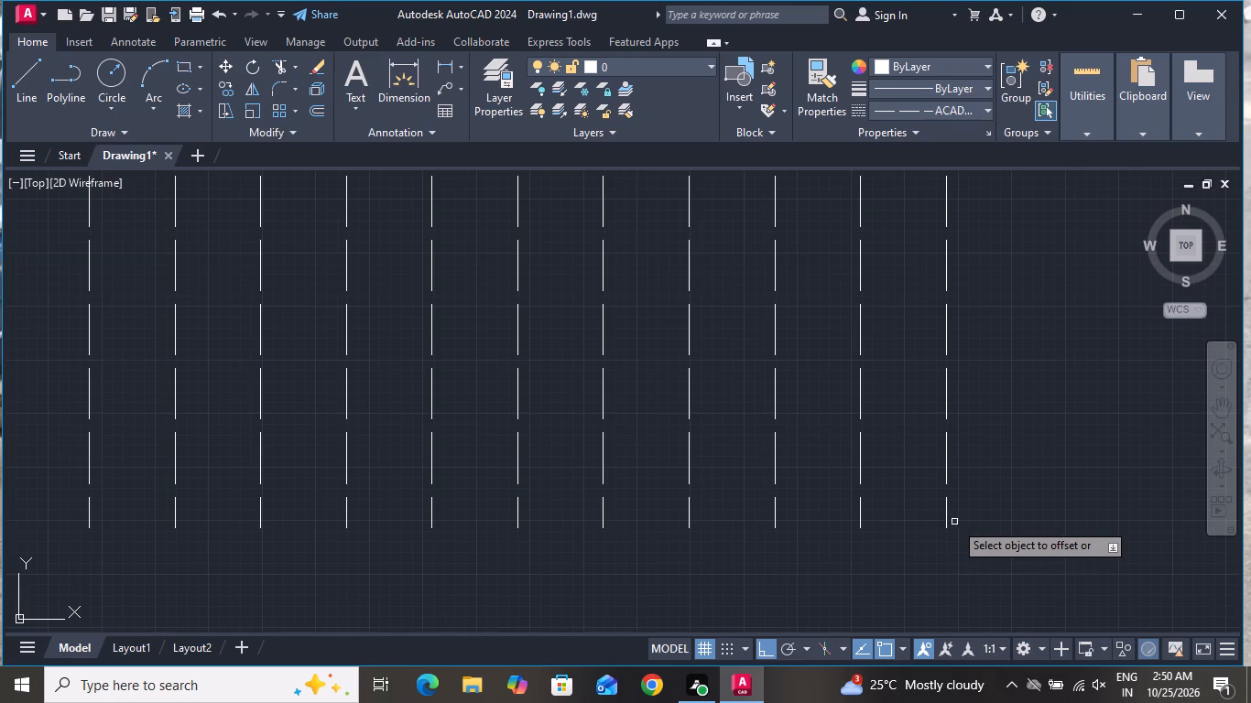
left_click(945, 520)
left_click(1068, 531)
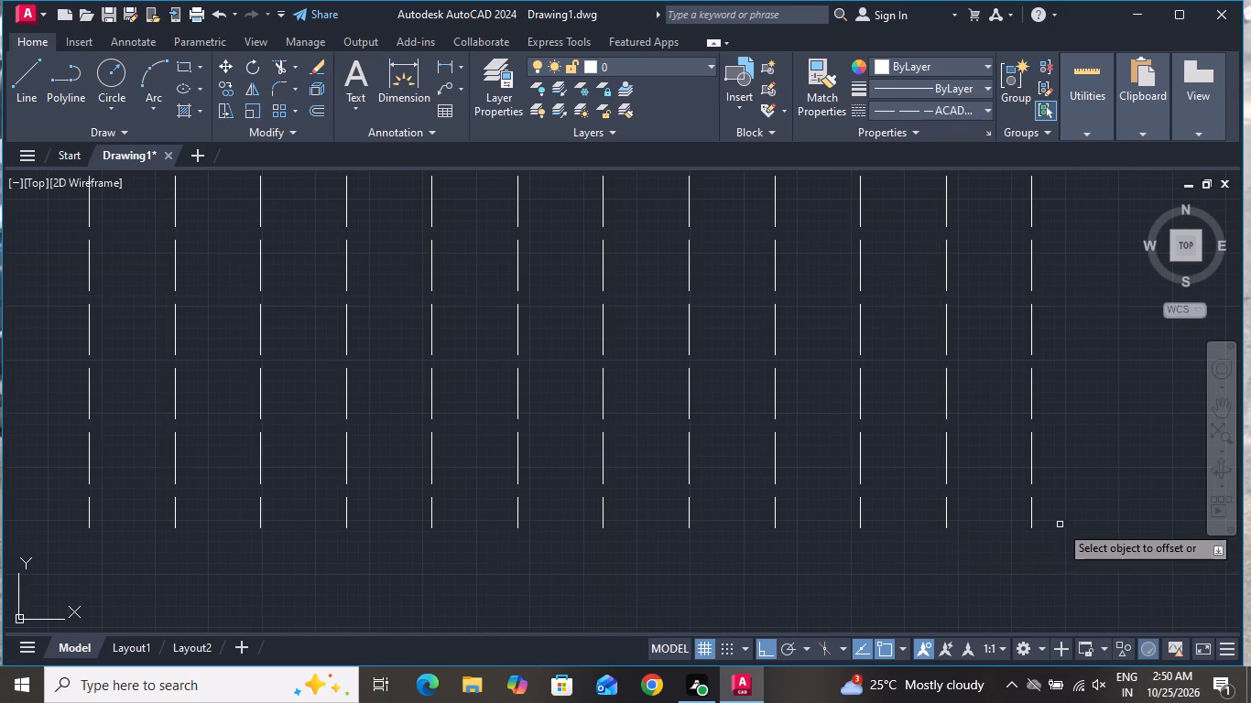
left_click(1029, 519)
left_click(1128, 540)
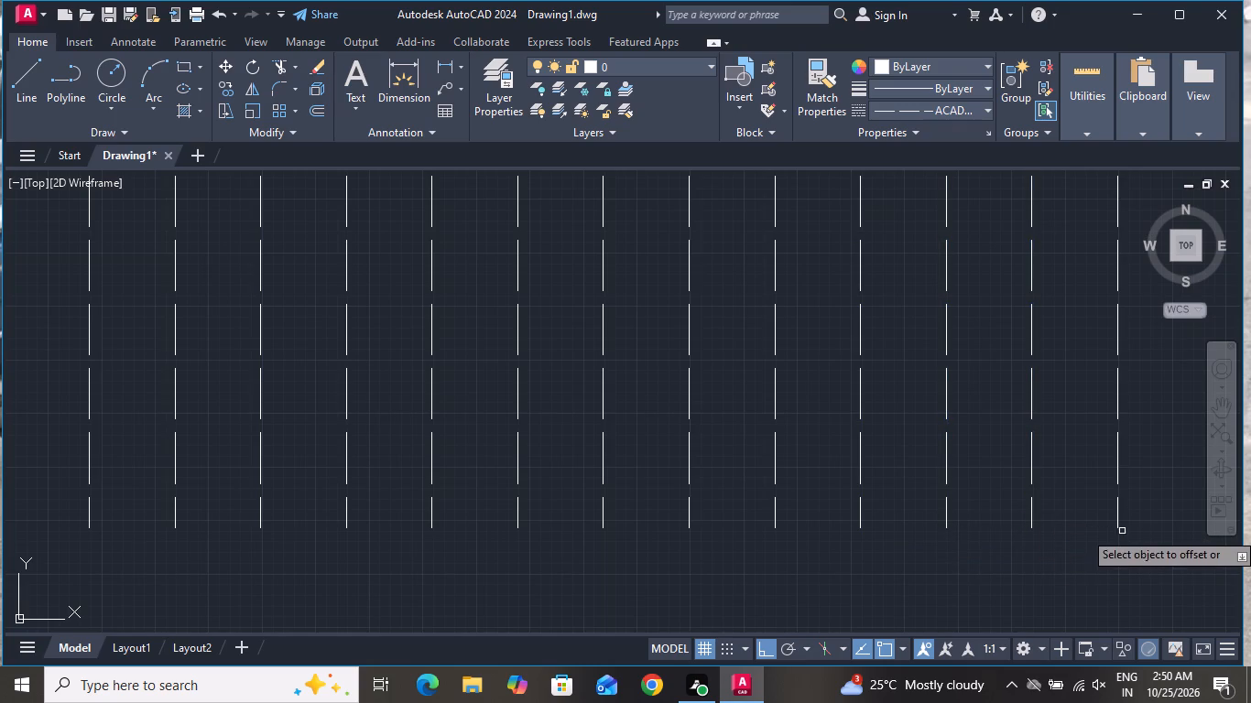
left_click(1115, 524)
left_click(1167, 523)
Add another five hanger lines to the right end of the row, offsetting each successively by 20.
scroll(906, 540, "down", 2)
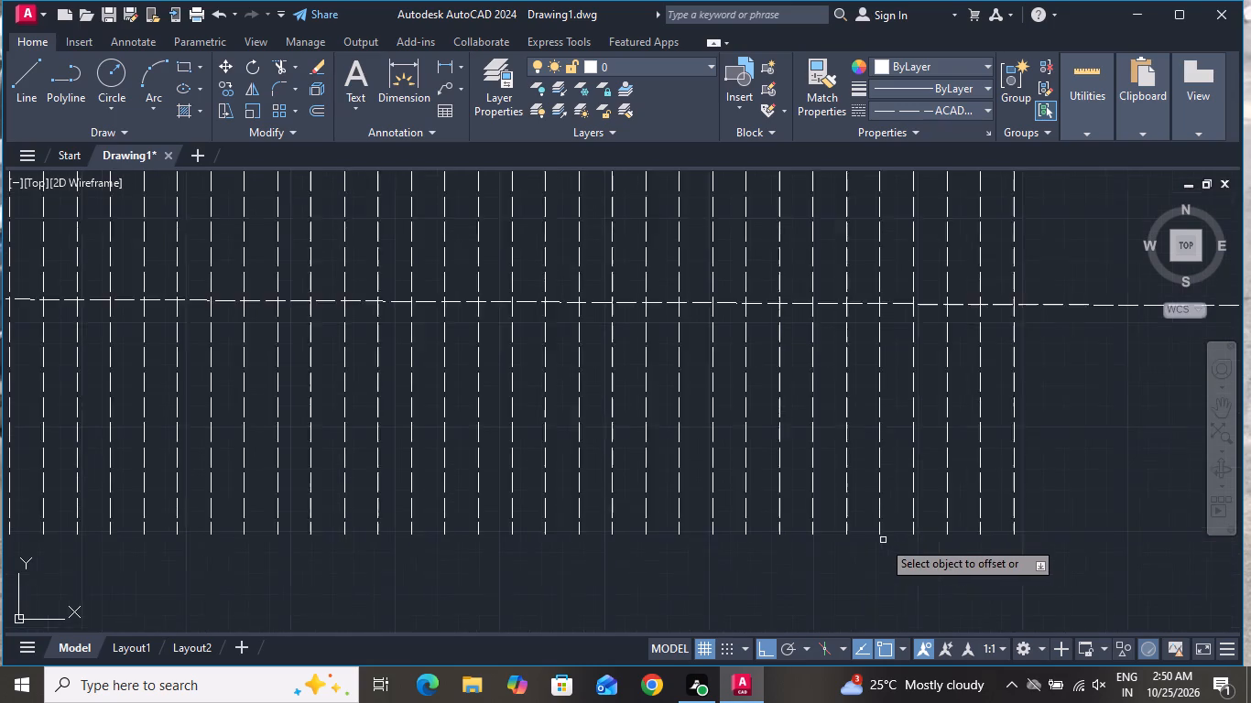
scroll(880, 540, "down", 1)
scroll(808, 525, "down", 1)
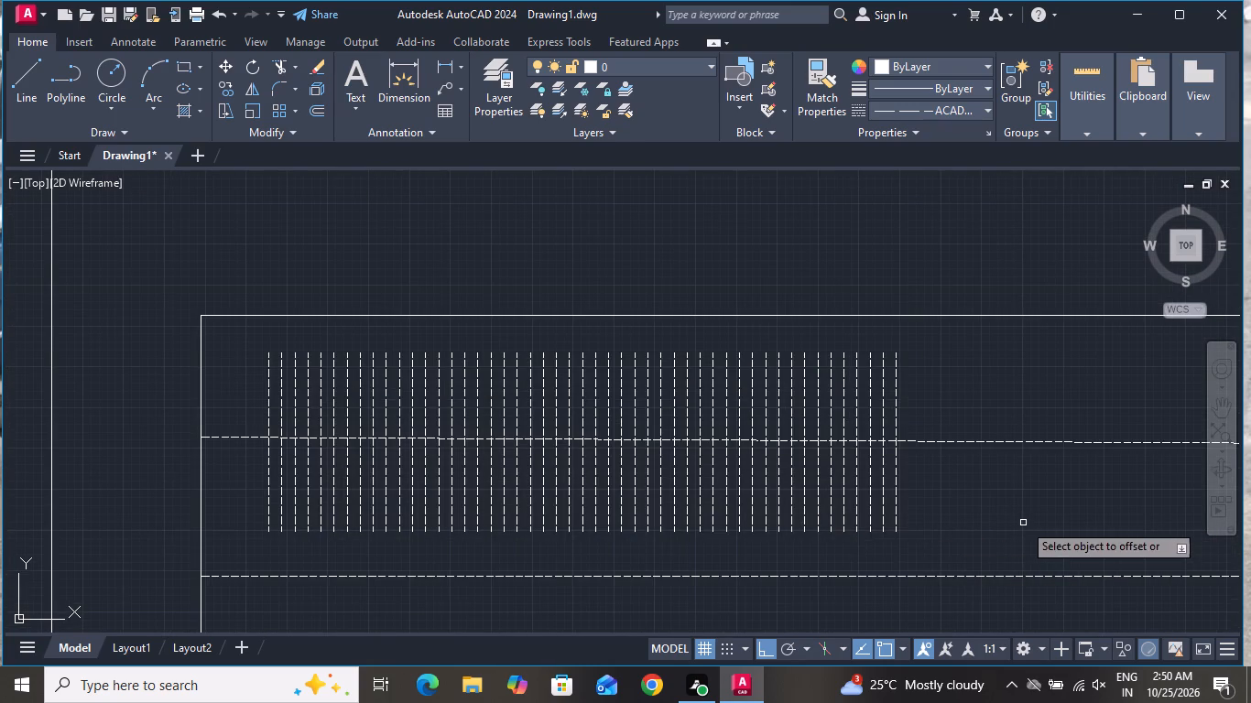
scroll(995, 517, "up", 2)
left_click(742, 519)
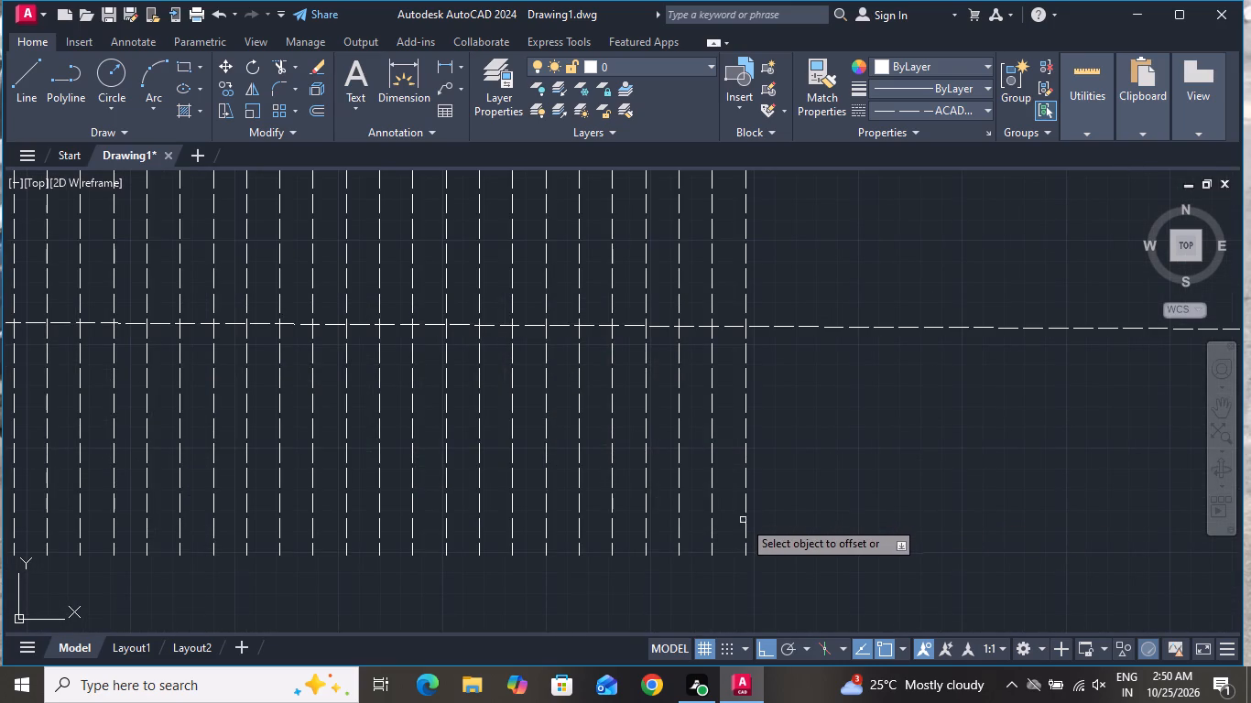
scroll(766, 539, "up", 2)
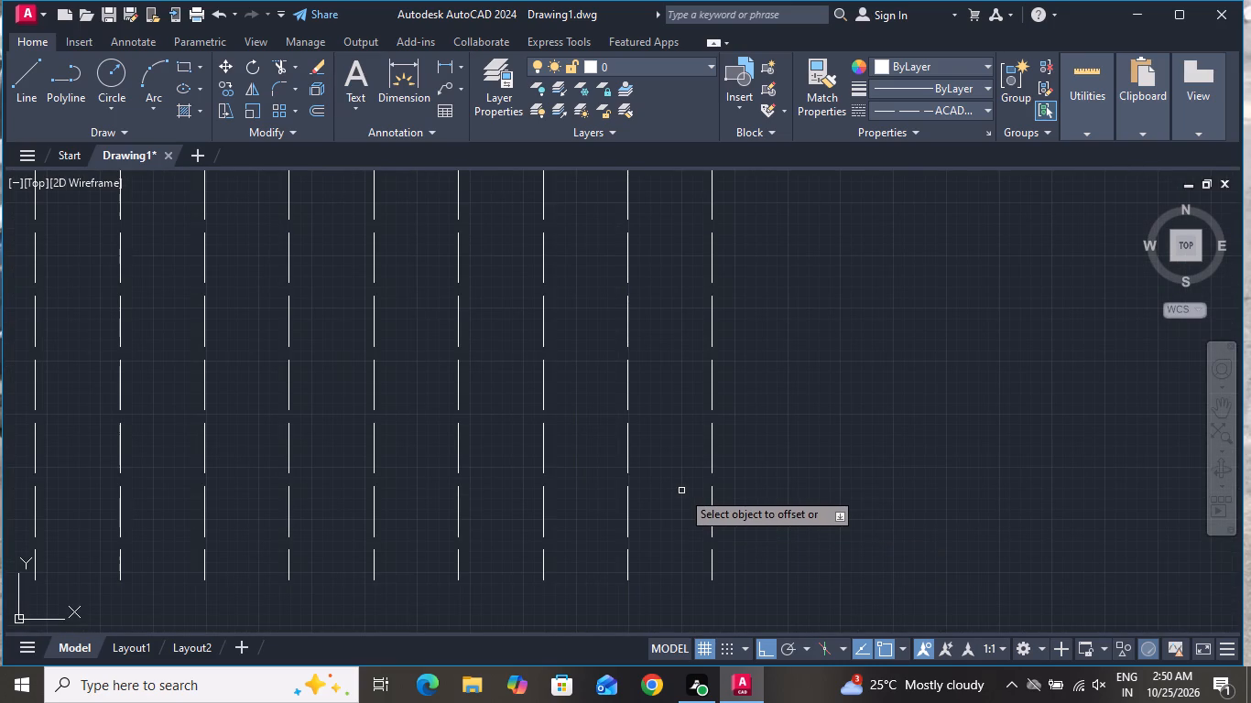
left_click(712, 485)
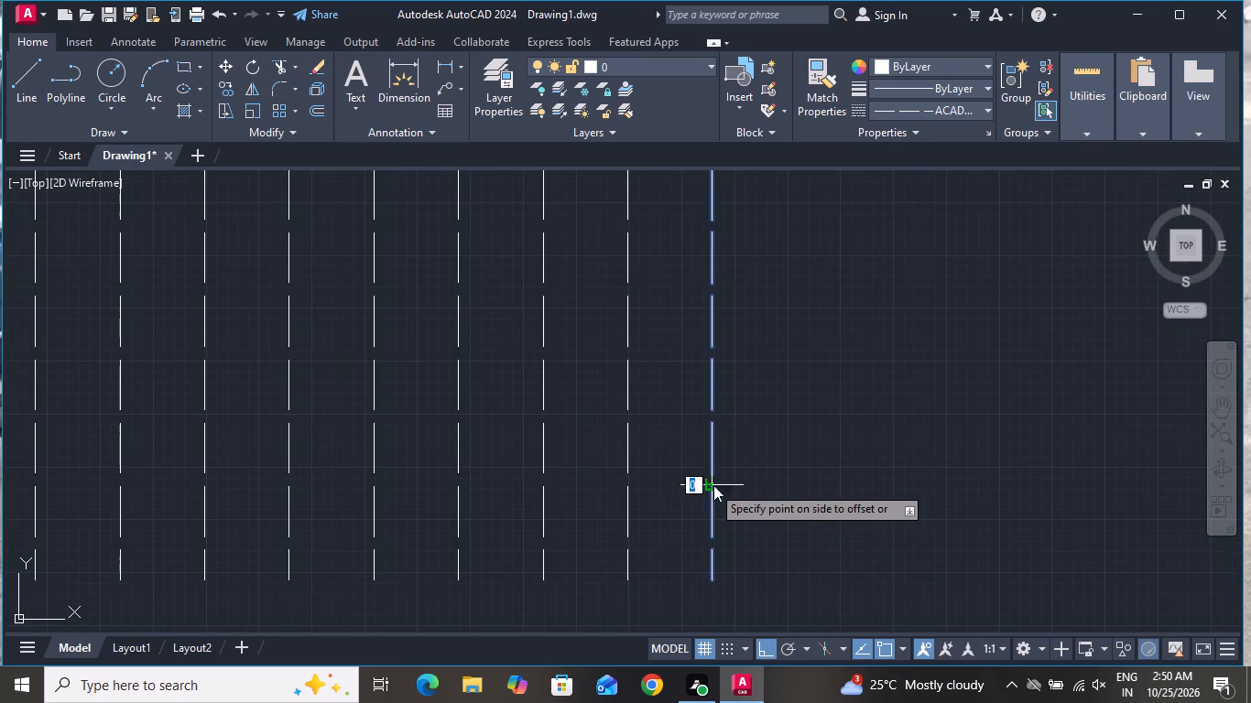
left_click(913, 481)
left_click(795, 483)
left_click(932, 490)
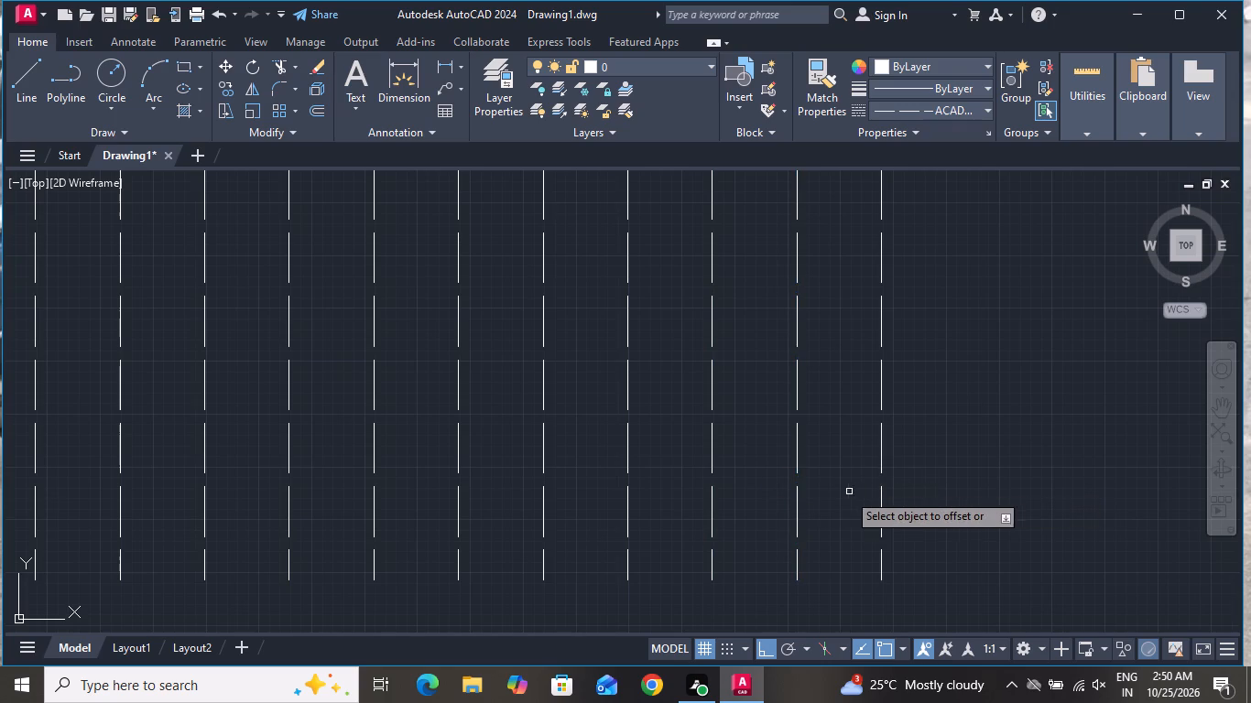
left_click(879, 492)
left_click(941, 496)
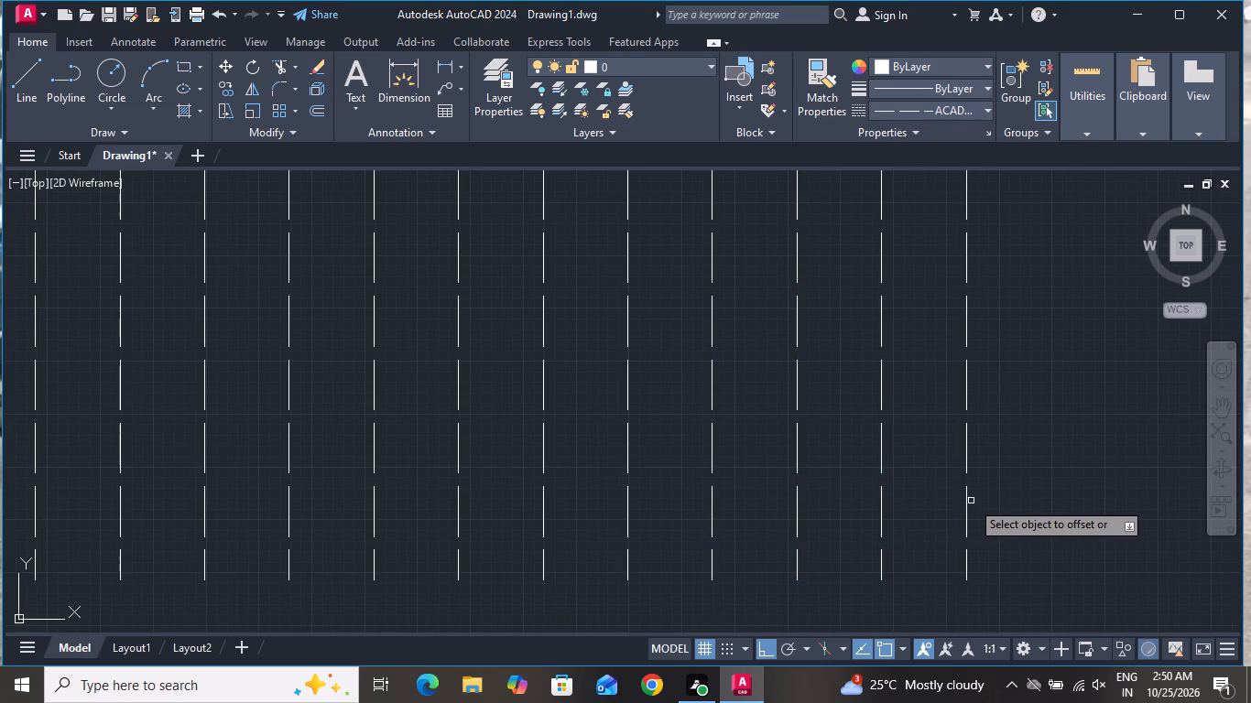
left_click(965, 503)
left_click(1033, 503)
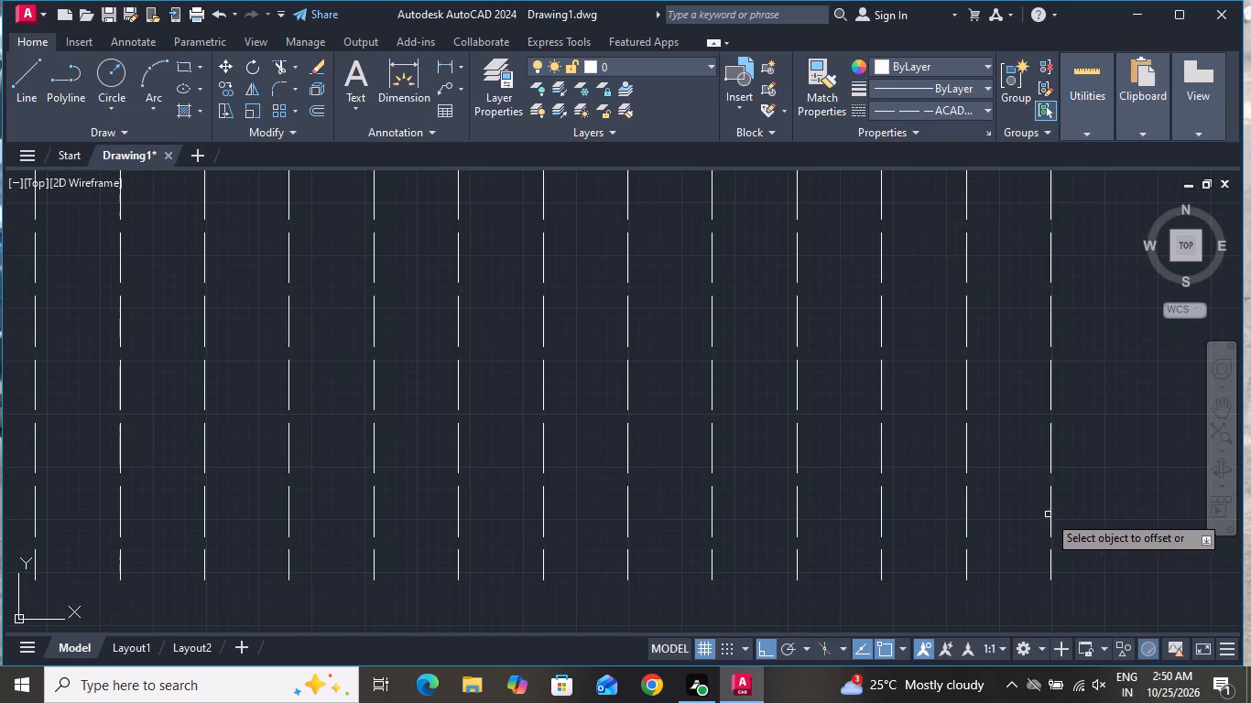
left_click(1052, 509)
left_click(1143, 518)
scroll(888, 498, "down", 1)
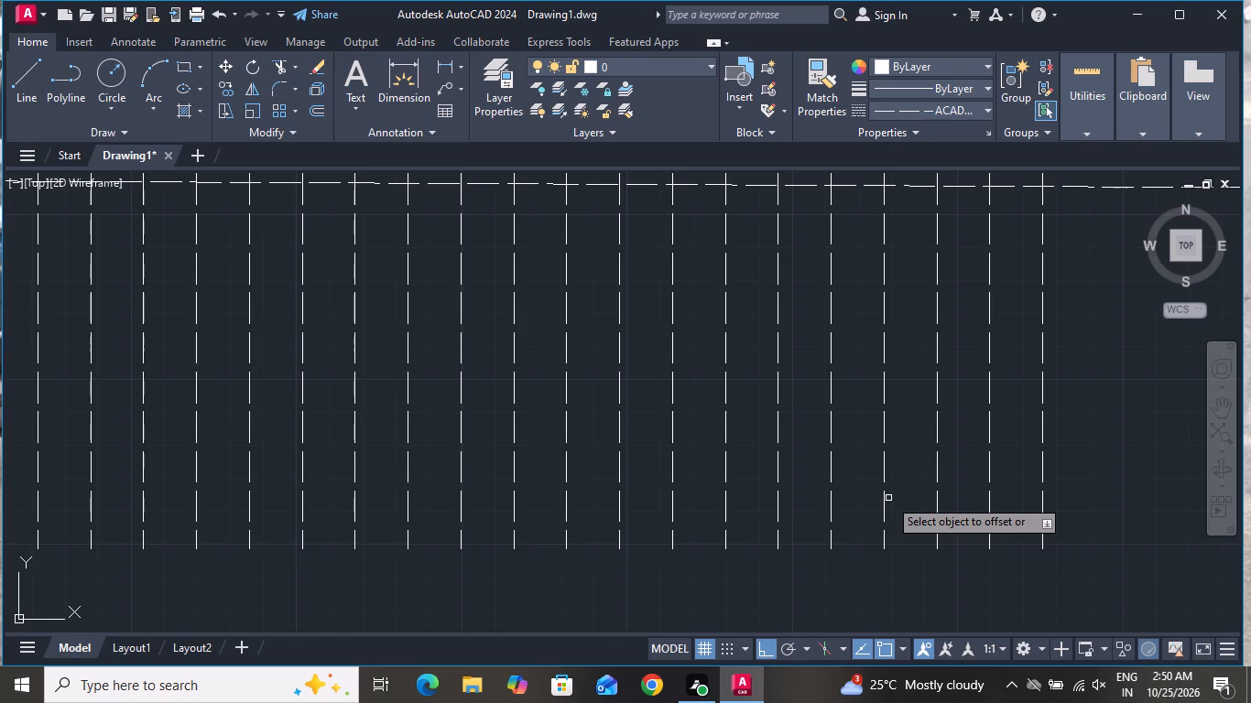
Extend the wardrobe hanger row with five more lines, each offset 20 rightward from the last one.
scroll(838, 513, "down", 2)
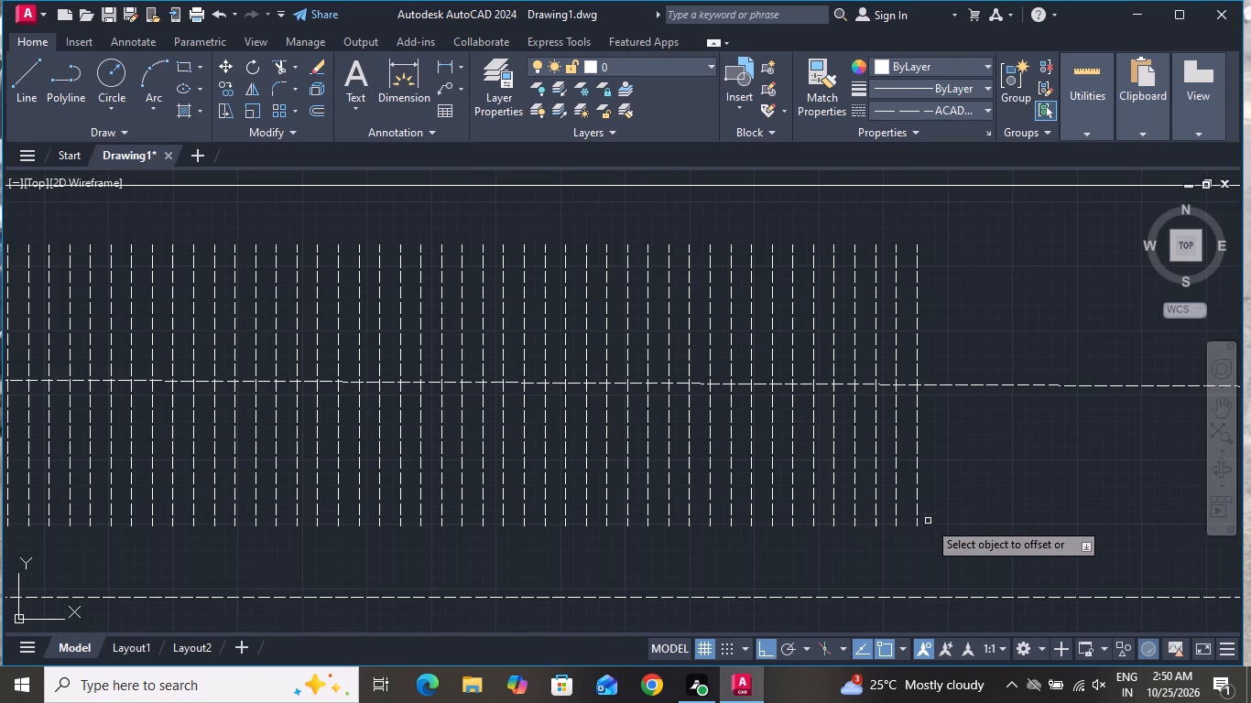
scroll(966, 505, "up", 2)
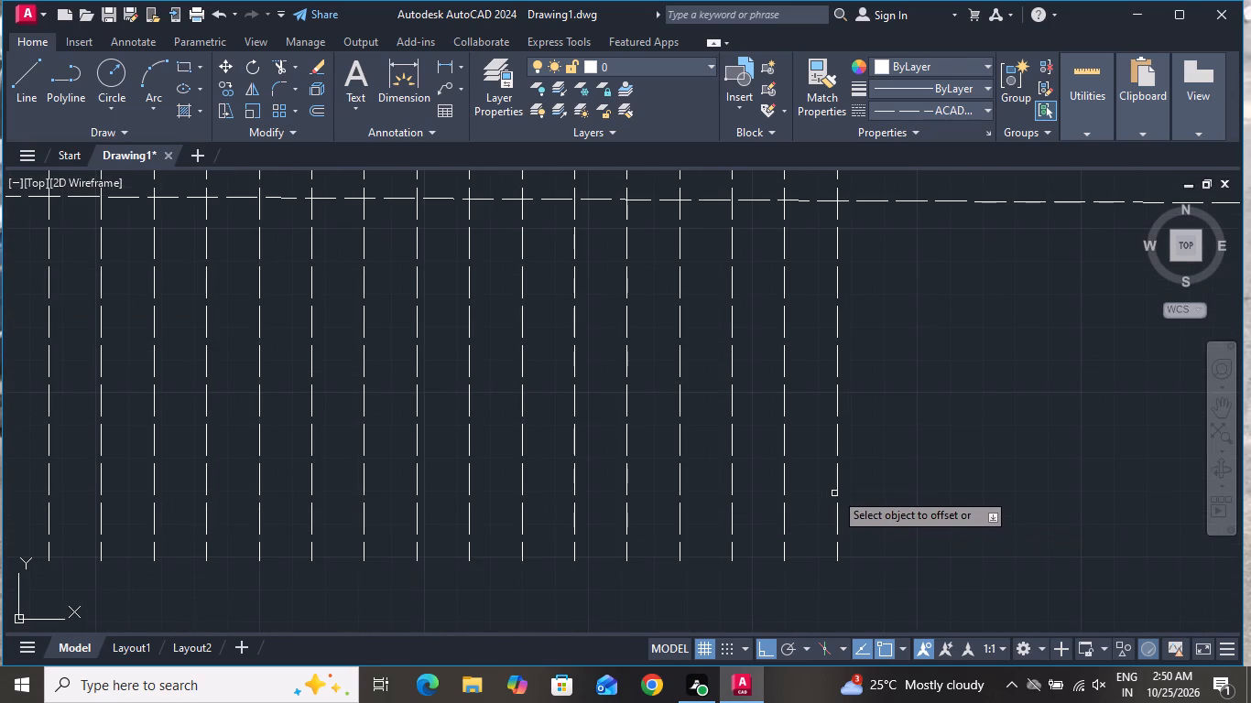
left_click(837, 491)
left_click(931, 491)
left_click(888, 487)
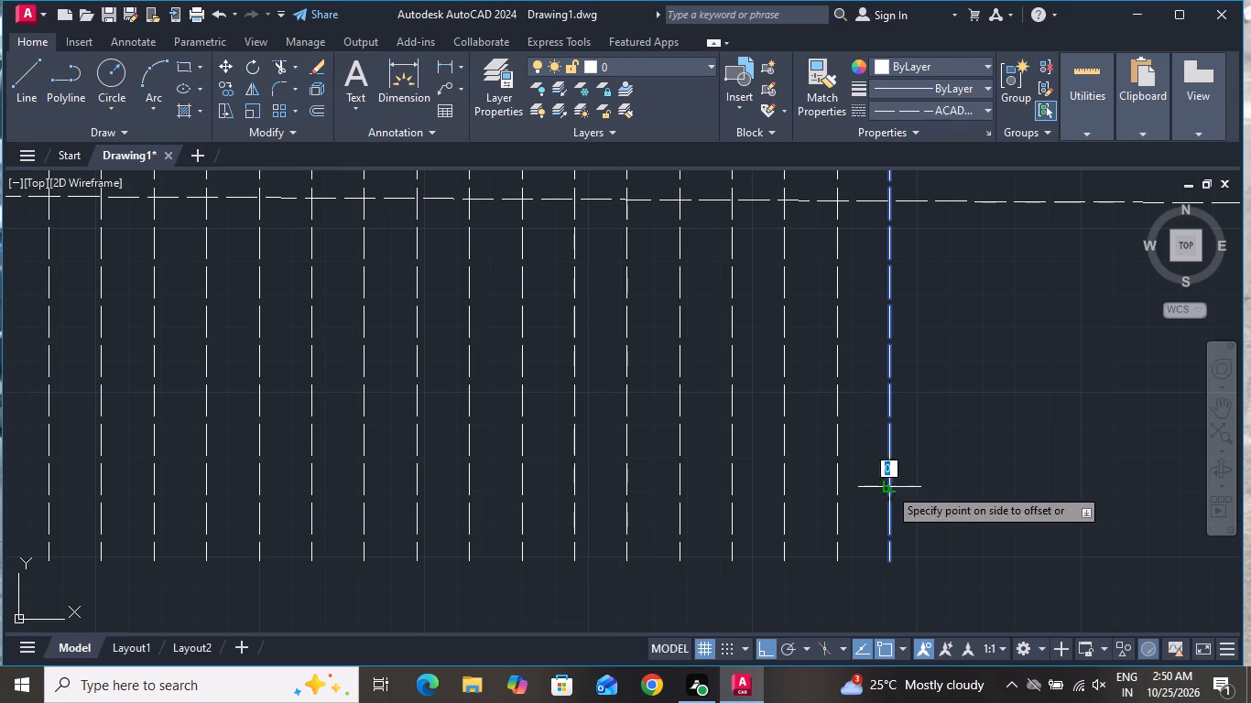
left_click(944, 491)
left_click(943, 494)
left_click(987, 493)
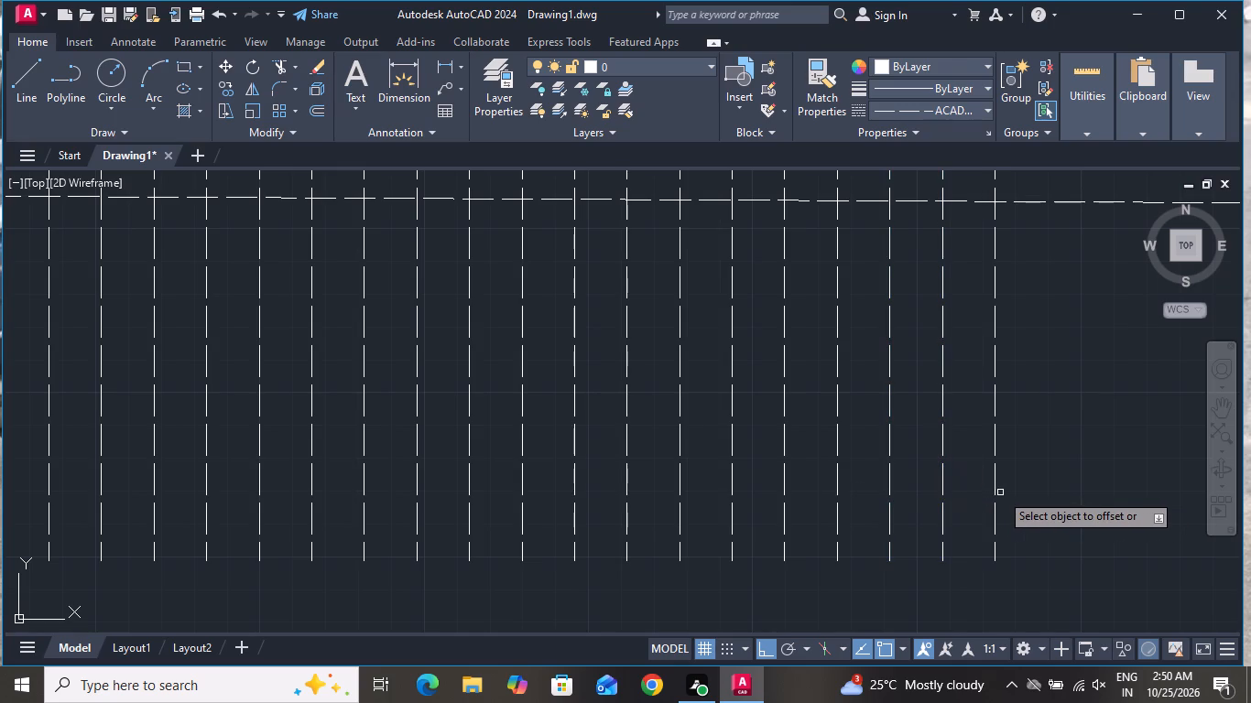
left_click(995, 494)
left_click(1061, 499)
left_click(1044, 506)
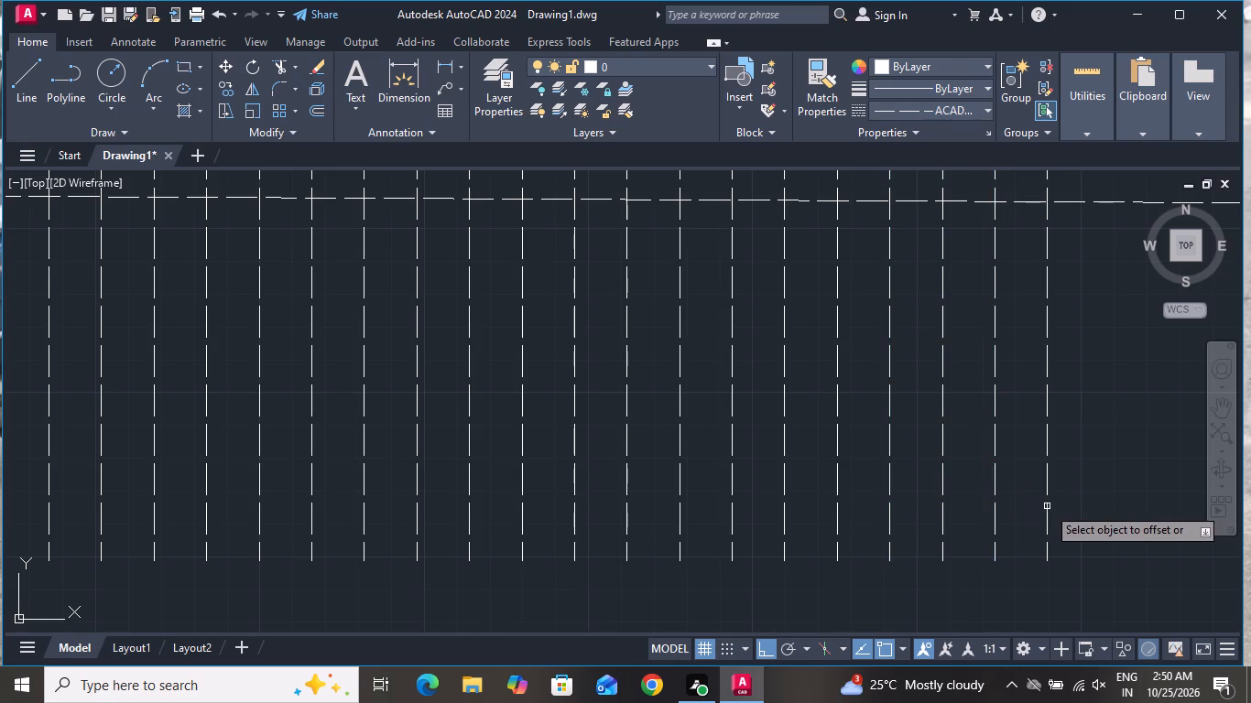
left_click(1127, 506)
left_click(1047, 509)
left_click(1090, 509)
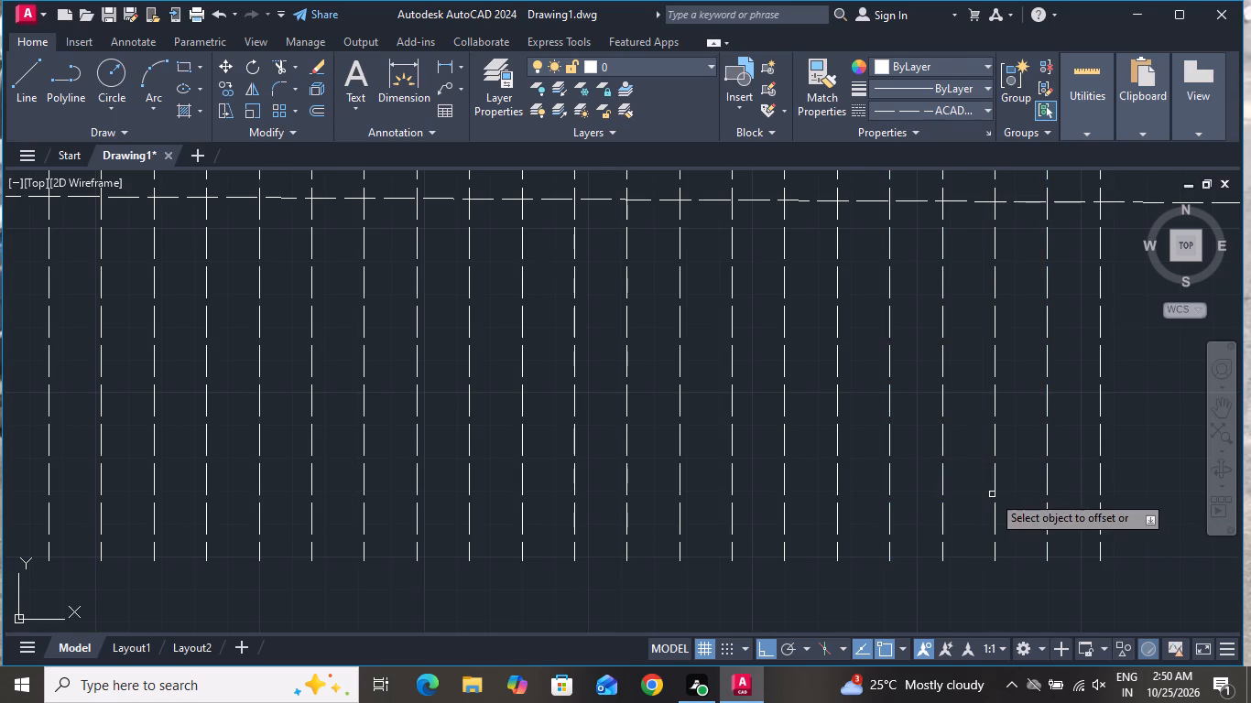
Add another five hanger lines along the rail, offsetting the end line of the row by 20 each time.
scroll(953, 494, "down", 1)
scroll(853, 471, "down", 3)
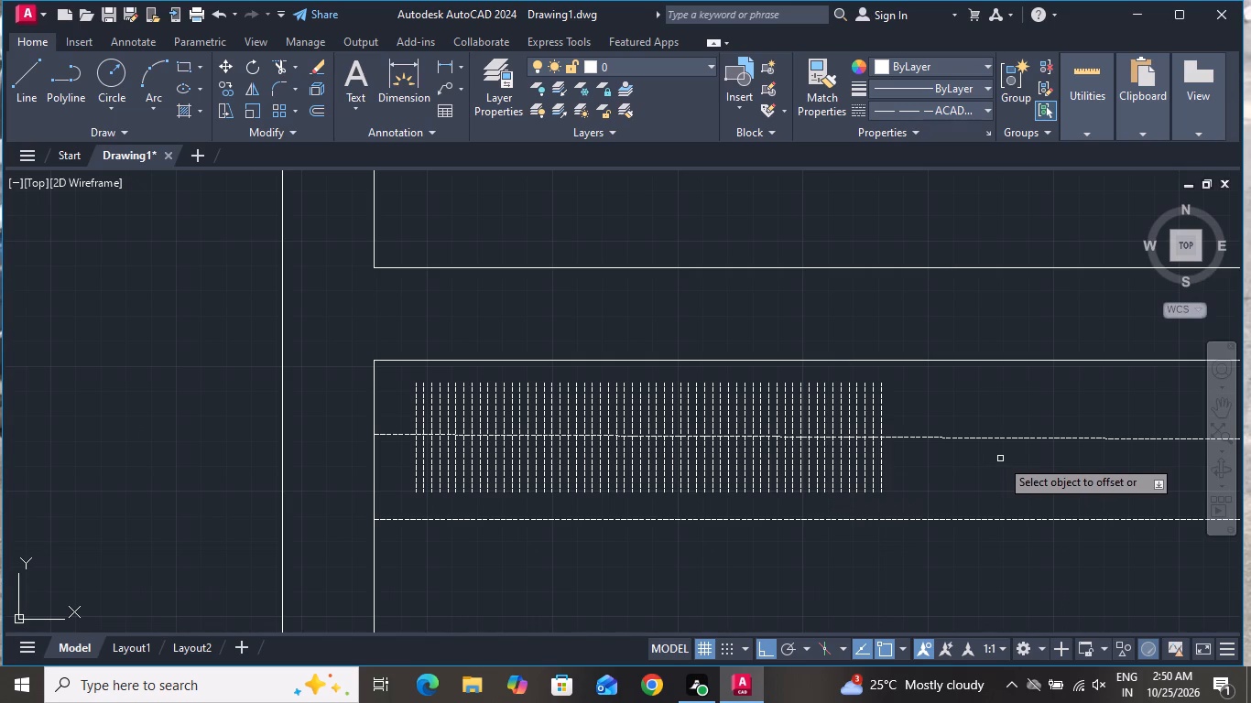
scroll(930, 445, "up", 1)
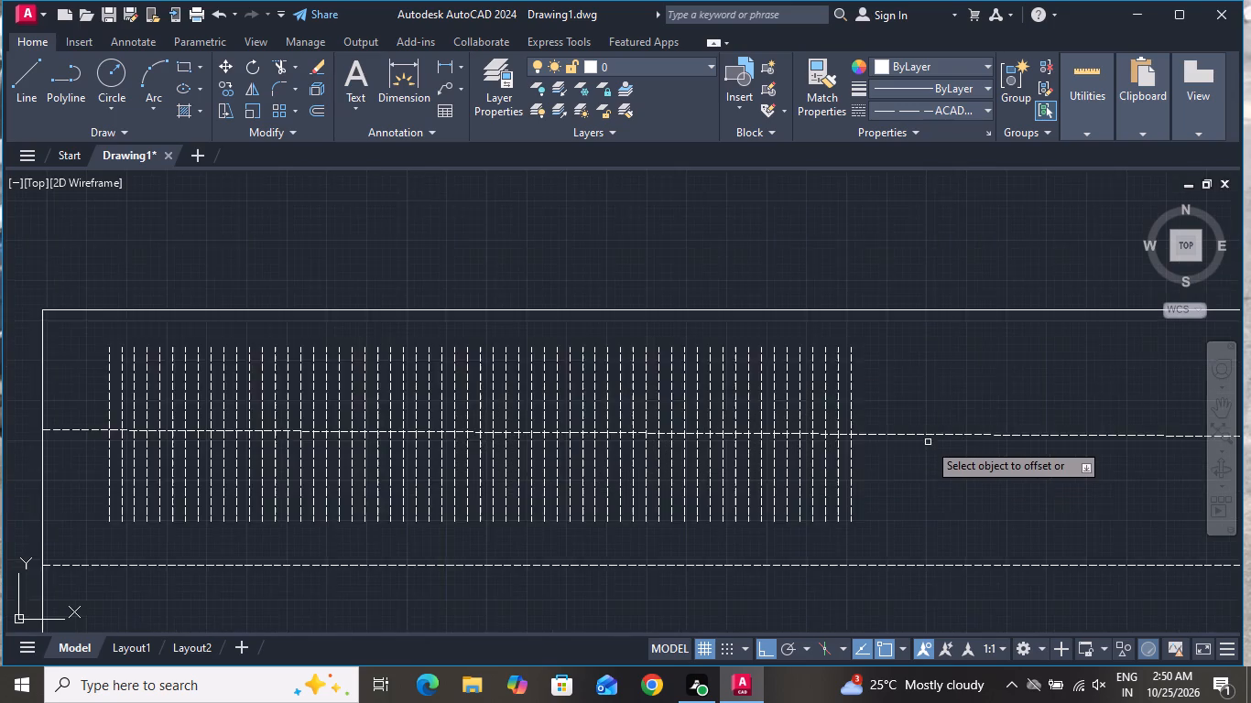
scroll(928, 442, "up", 1)
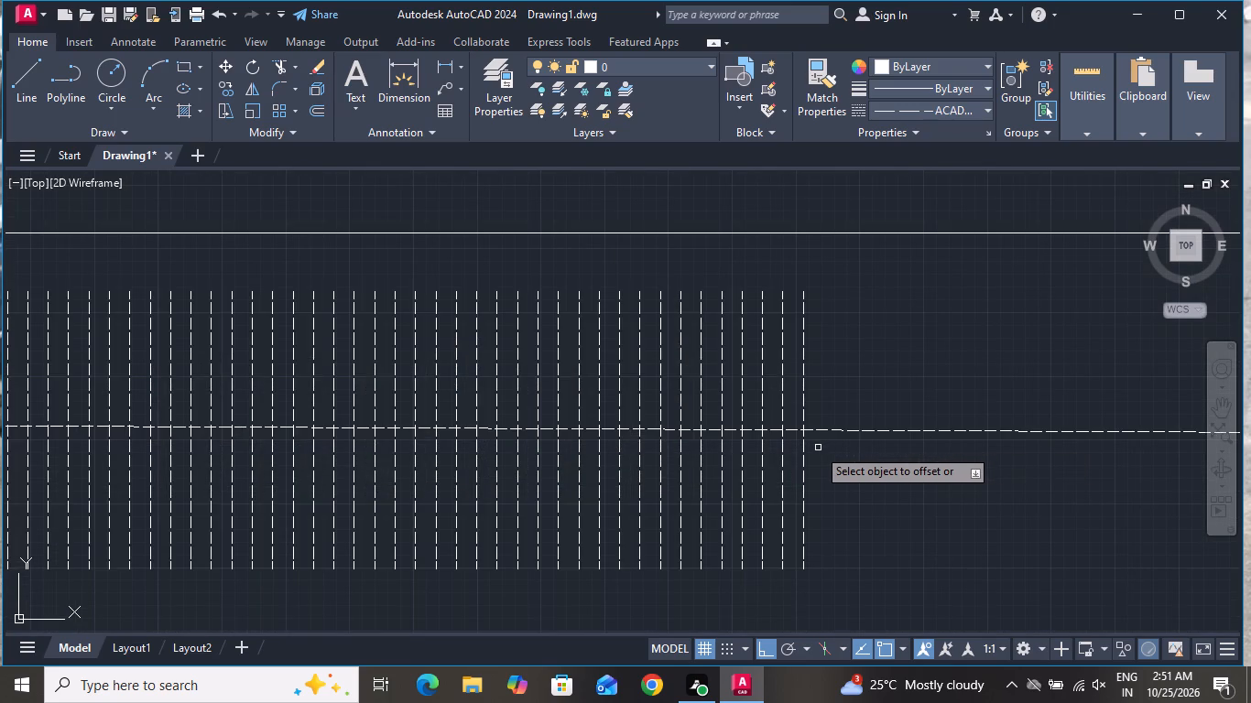
left_click(804, 462)
left_click(836, 463)
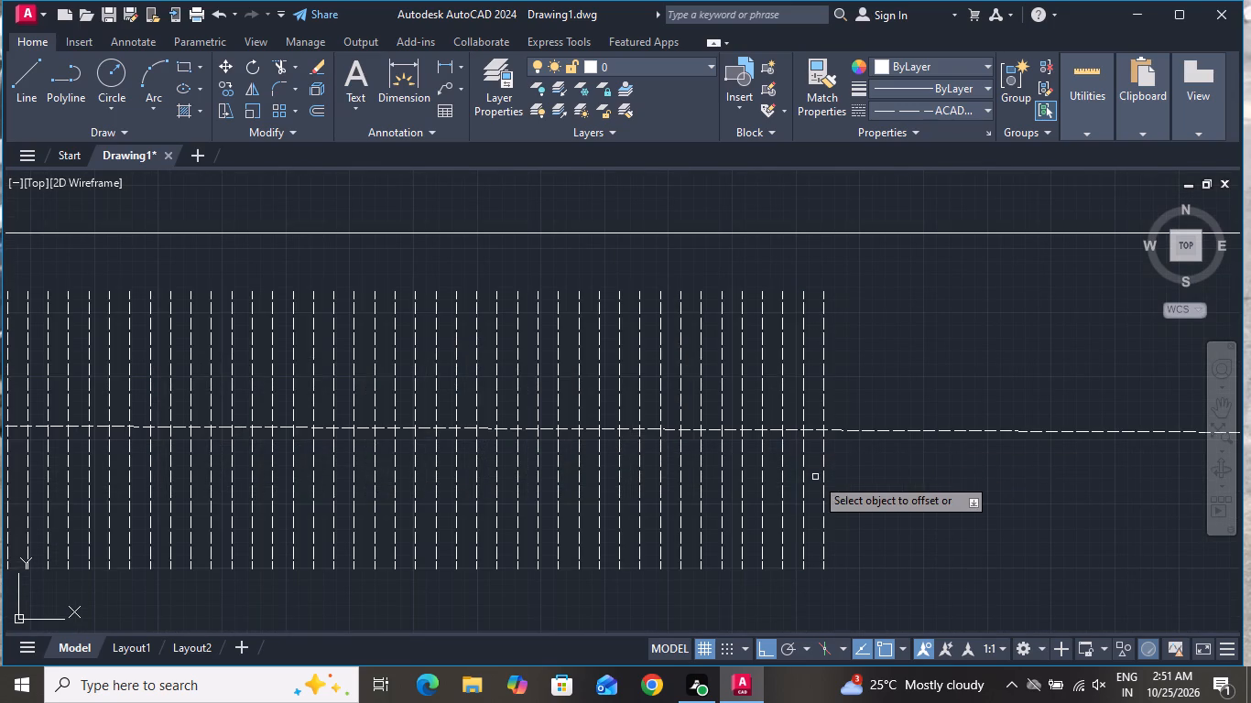
left_click(822, 477)
left_click(851, 473)
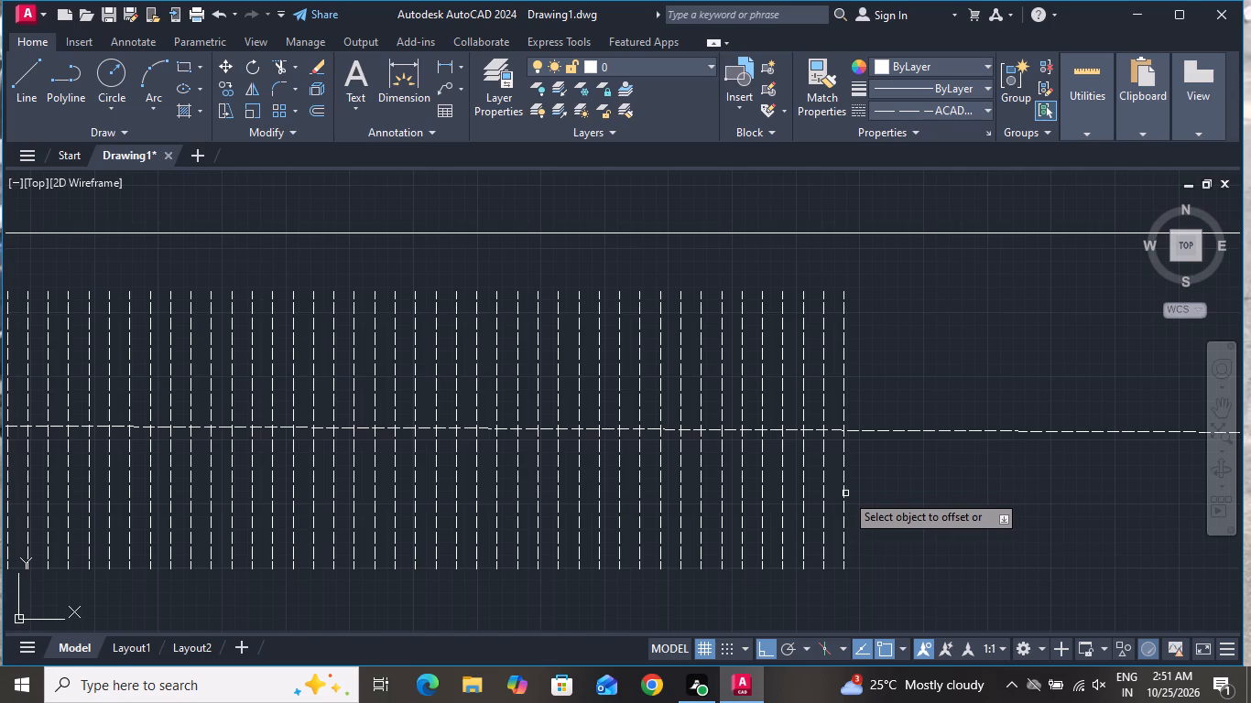
left_click(845, 497)
left_click(1039, 535)
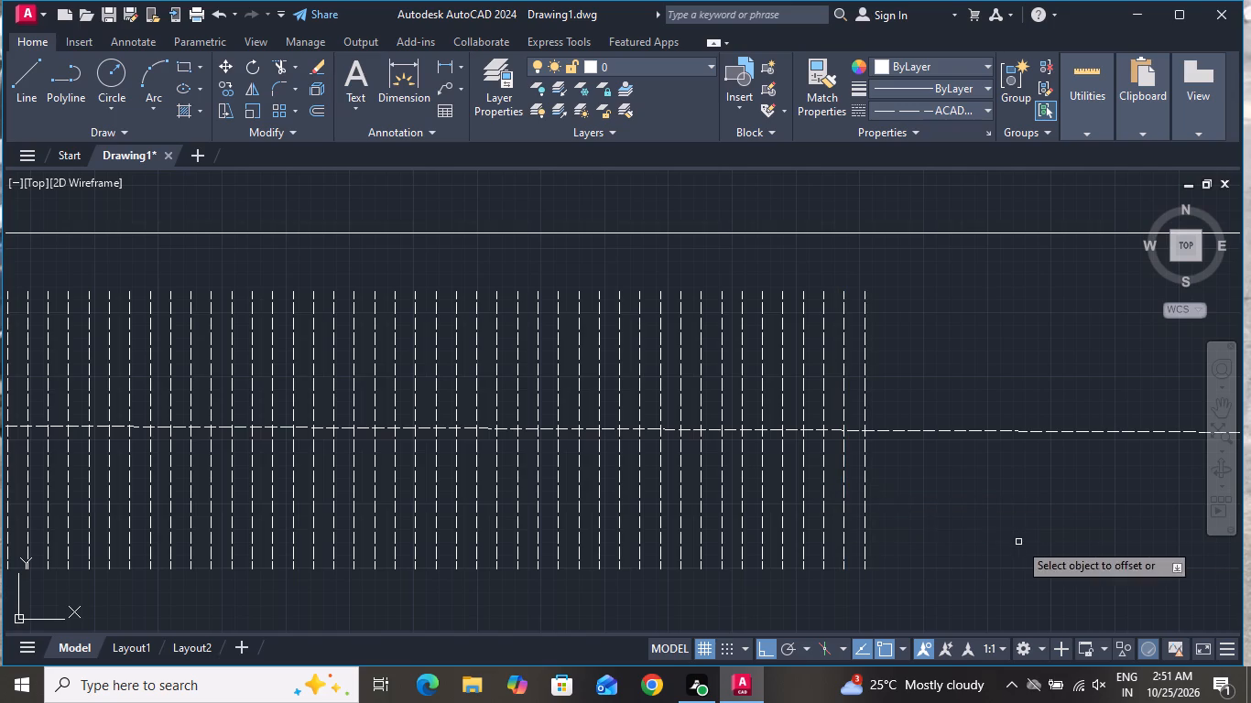
left_click(865, 524)
left_click(901, 523)
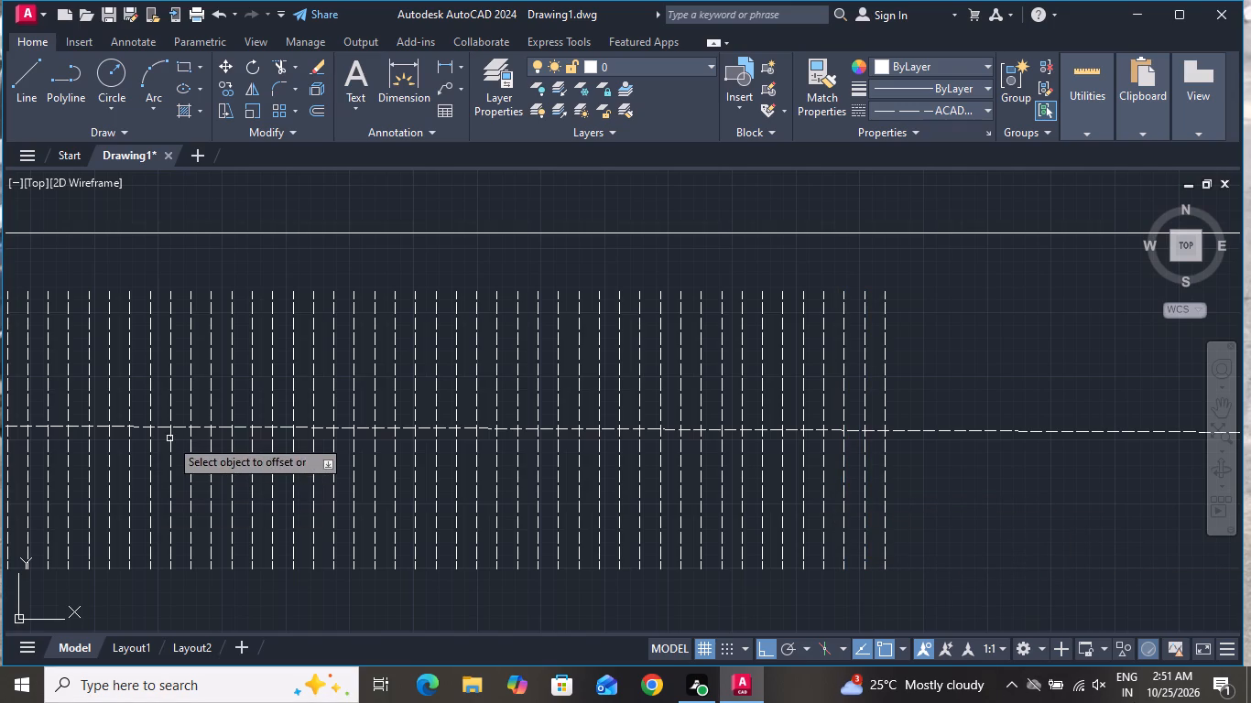
left_click(884, 564)
left_click(939, 566)
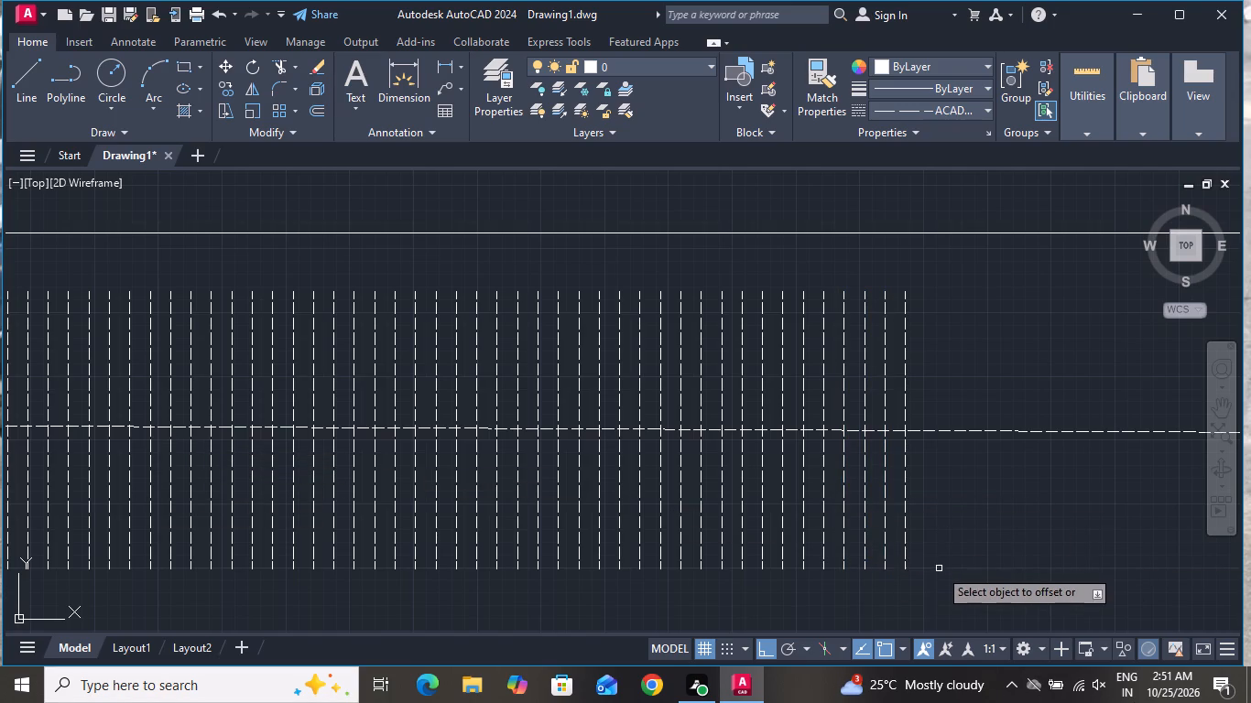
Continue the hanger row toward the wardrobe's right end with five further lines at 20 spacing.
left_click(909, 568)
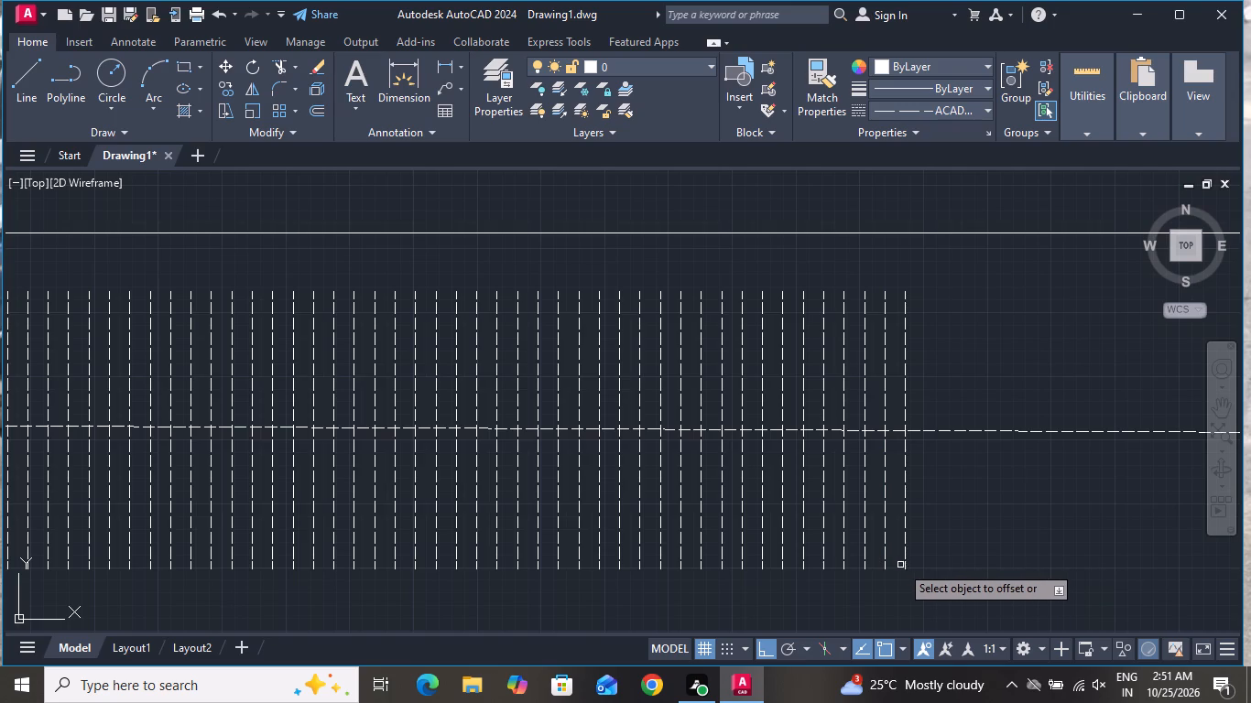
left_click(909, 564)
left_click(905, 568)
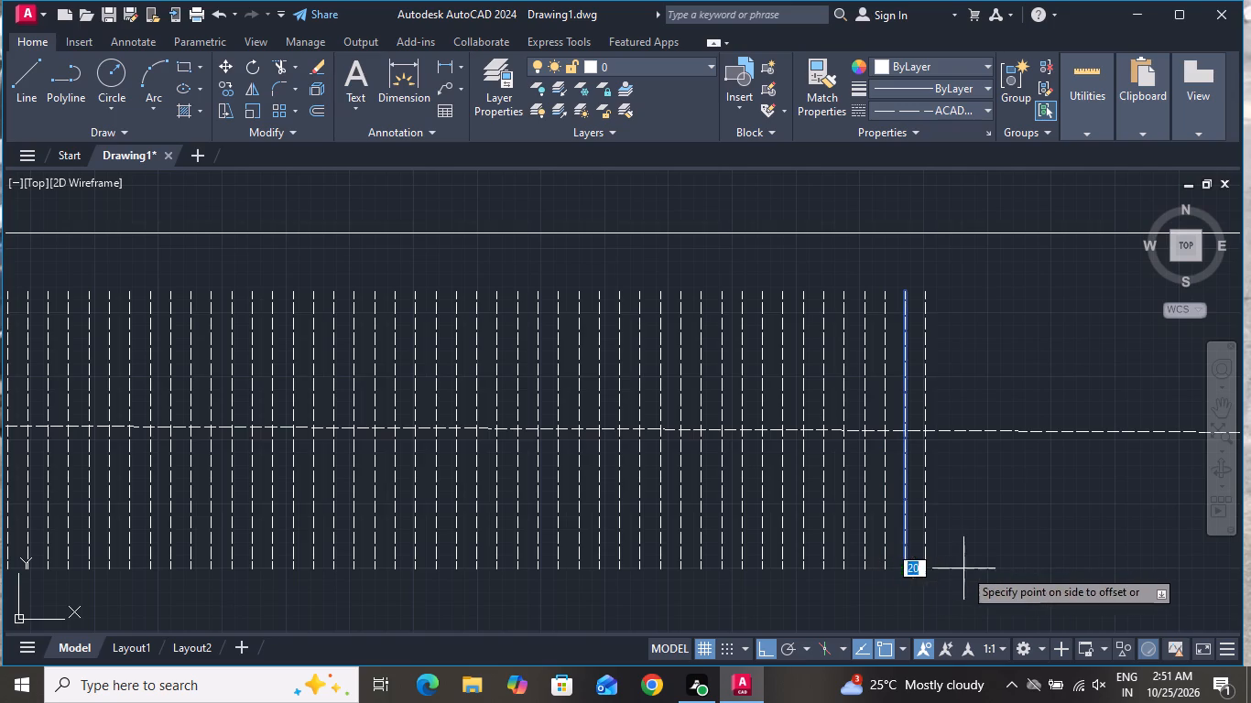
left_click(963, 568)
left_click(923, 568)
left_click(966, 572)
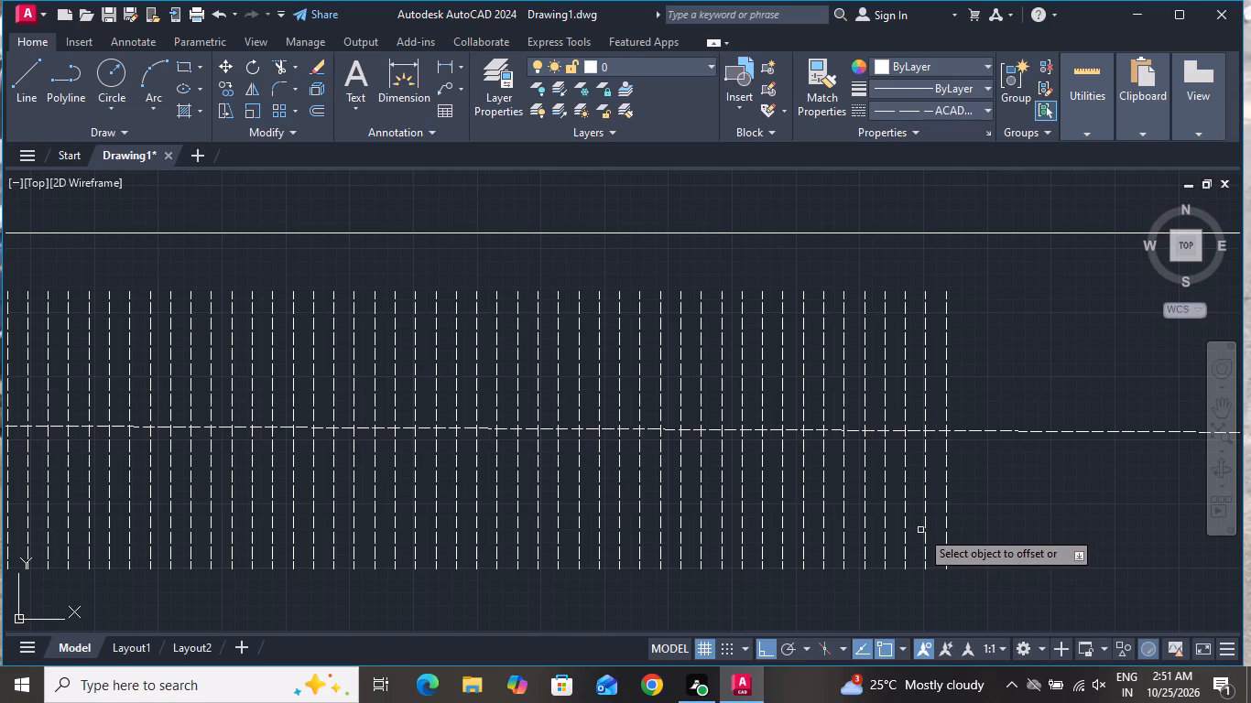
left_click(946, 547)
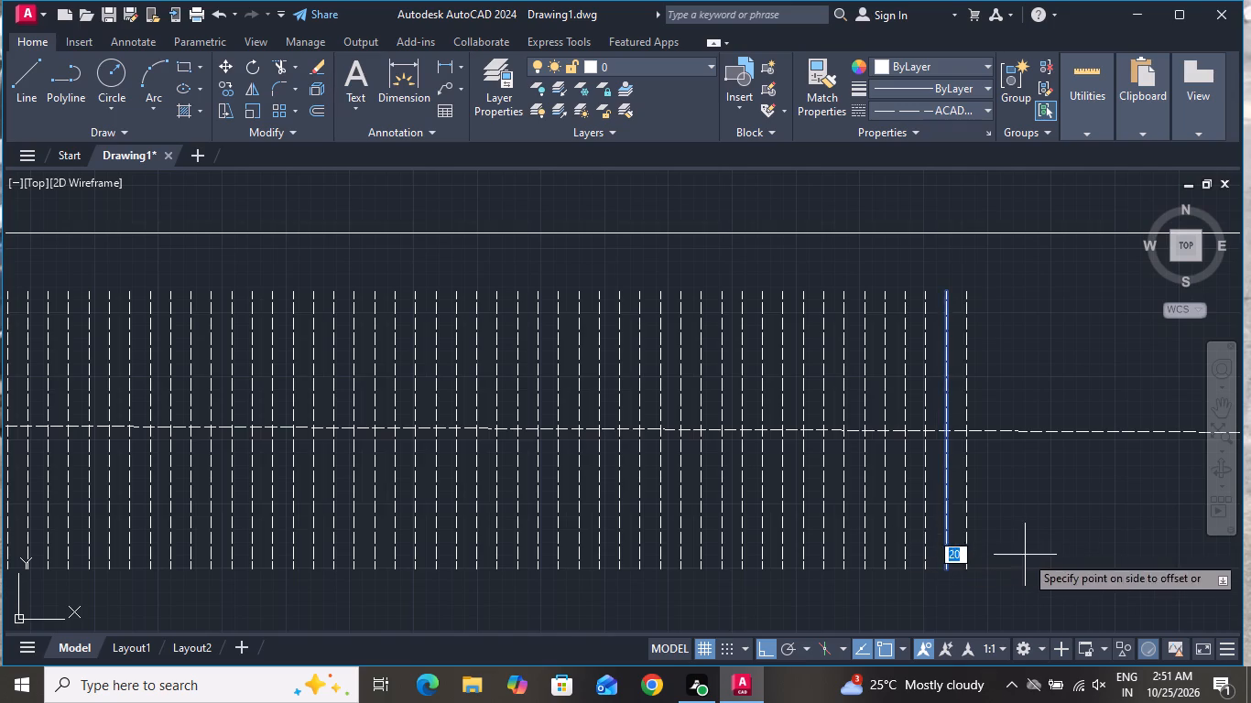
left_click(1026, 556)
left_click(965, 570)
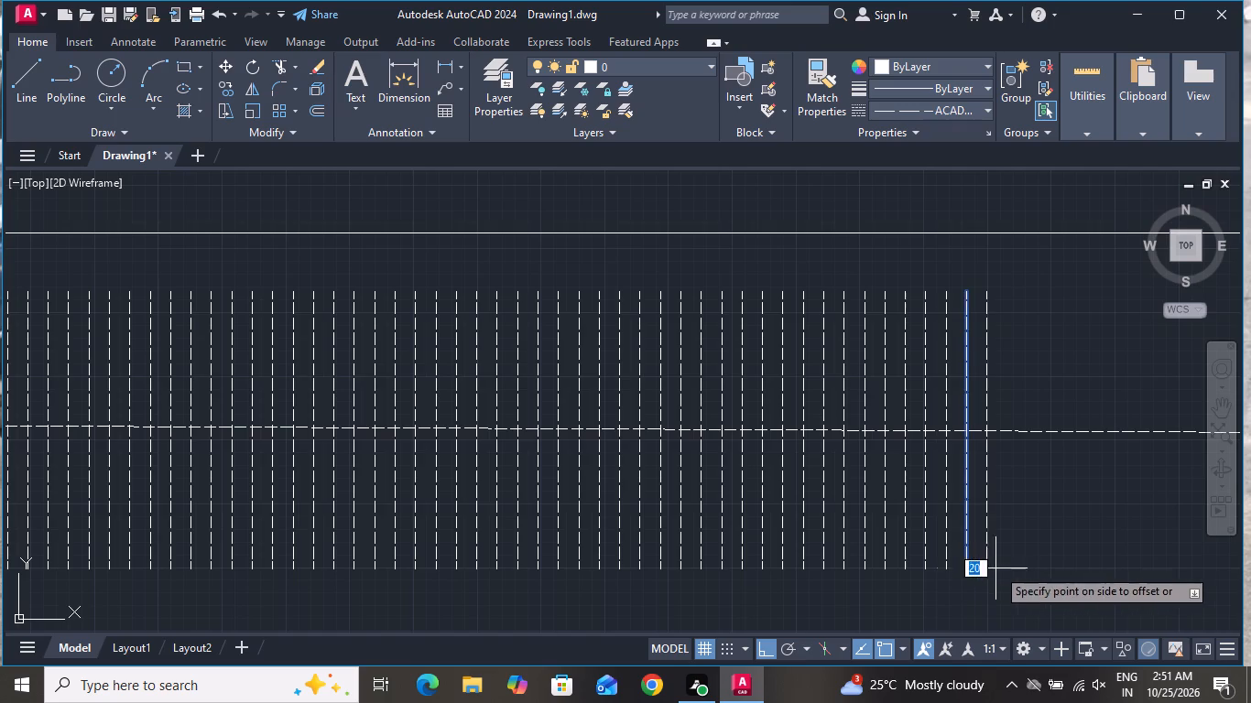
left_click(998, 568)
left_click(984, 569)
left_click(1006, 569)
left_click(989, 568)
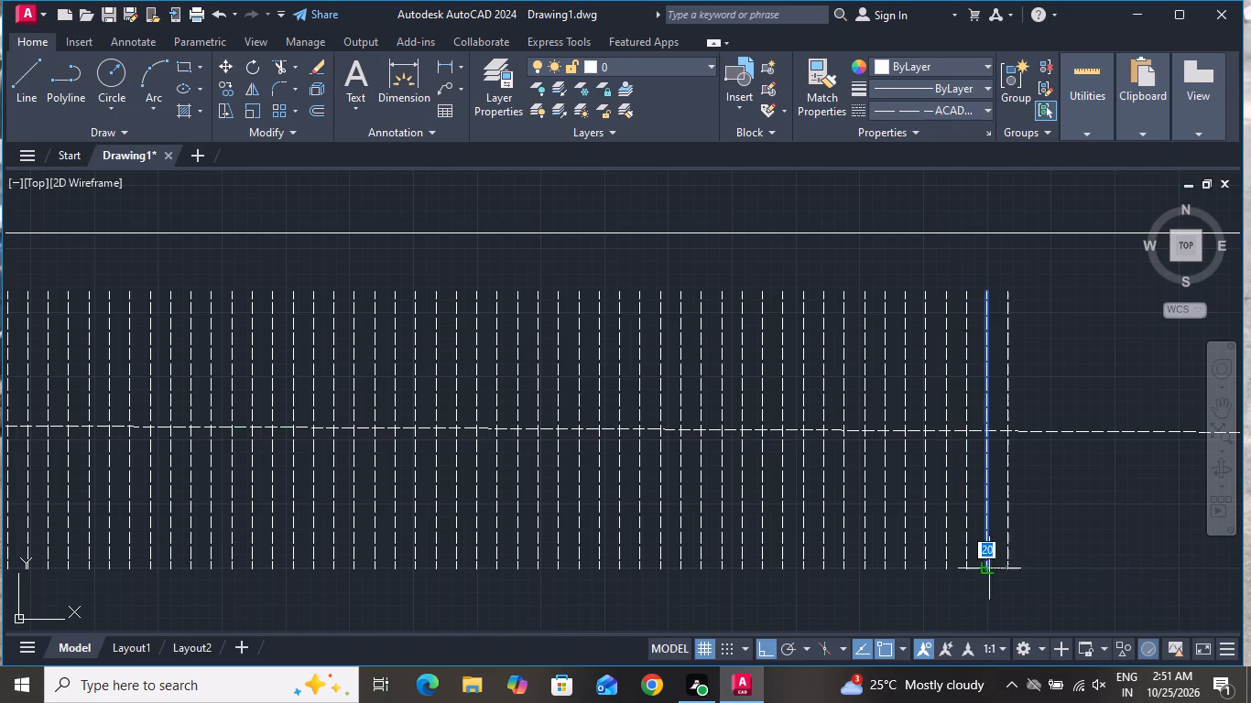
left_click(1010, 562)
left_click(1010, 563)
left_click(1038, 566)
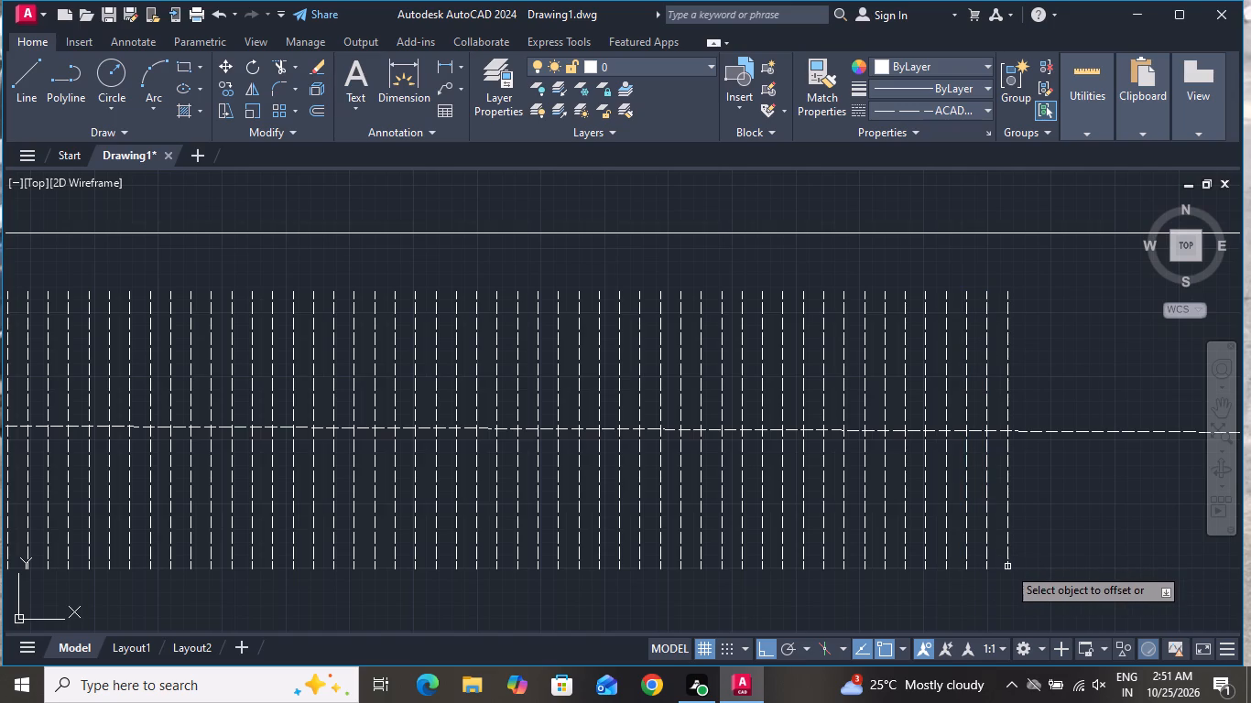
Offset the rightmost hanger line by 20 successively, adding four more hangers along the rail.
left_click(1007, 567)
left_click(1051, 562)
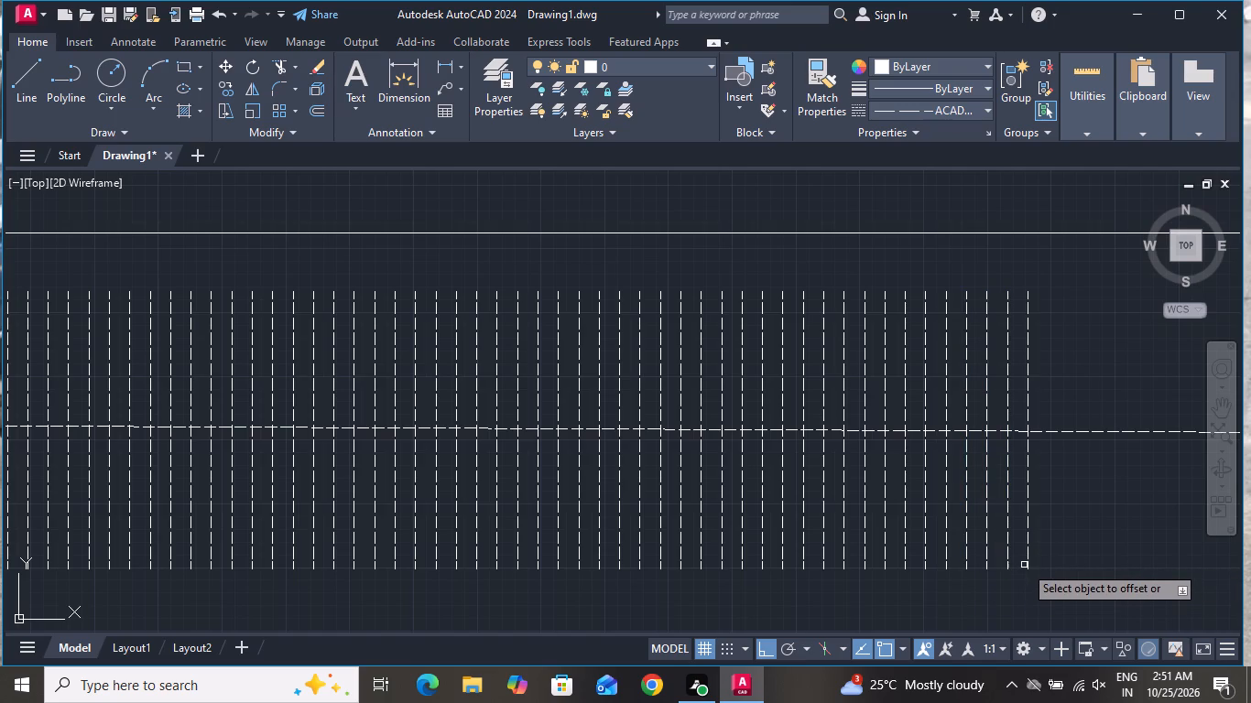
left_click(1024, 565)
left_click(1026, 560)
left_click(1060, 555)
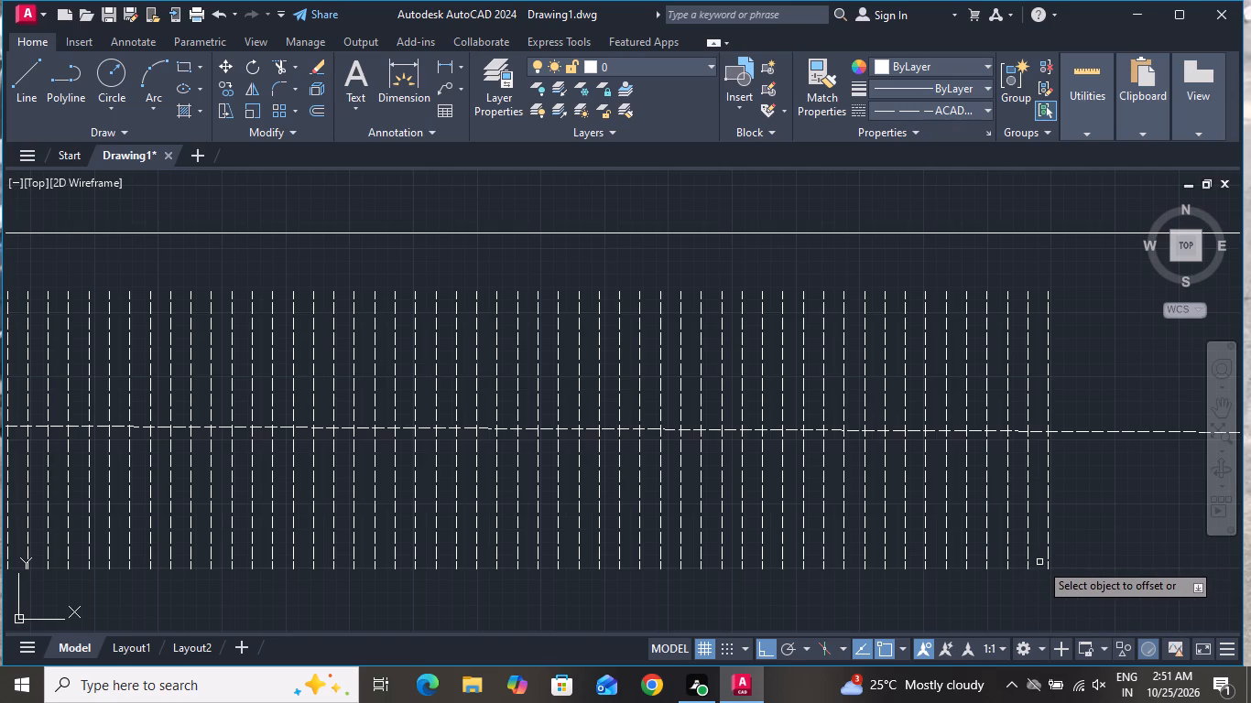
left_click(1049, 565)
left_click(1086, 557)
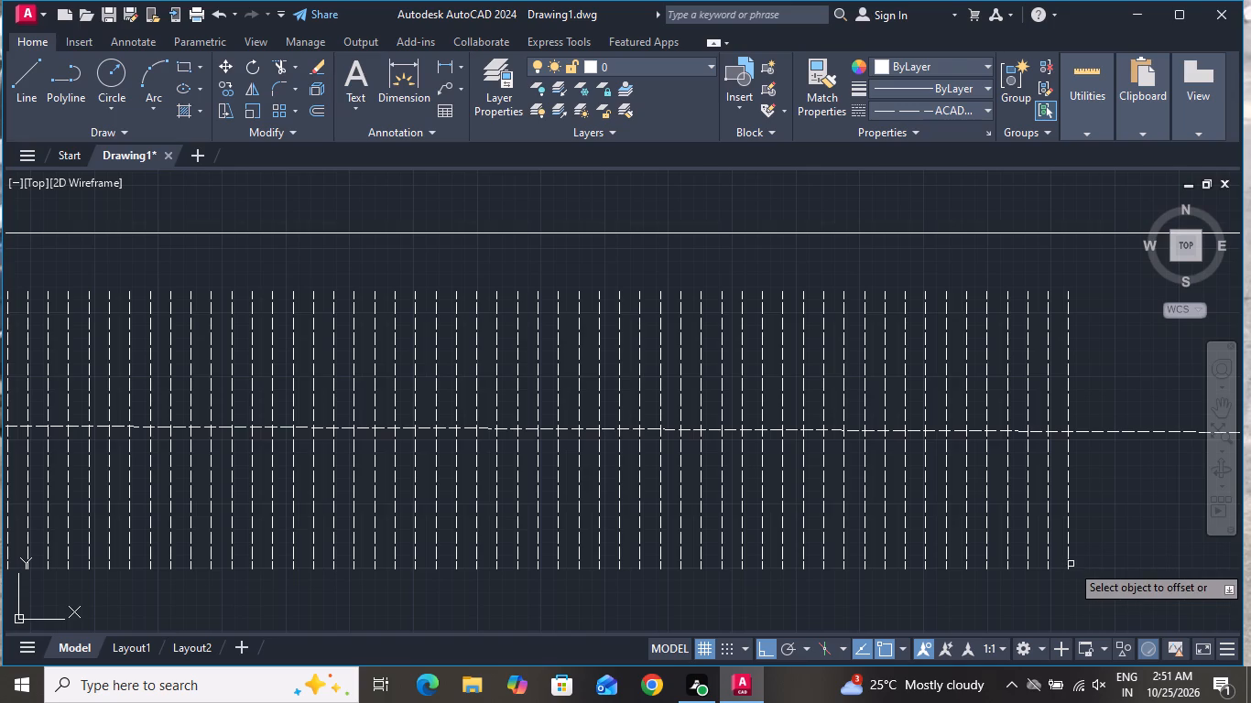
left_click(1071, 564)
left_click(1098, 567)
Add five more hanger lines to the right end of the row, each offset 20 from the previous line.
scroll(758, 559, "down", 4)
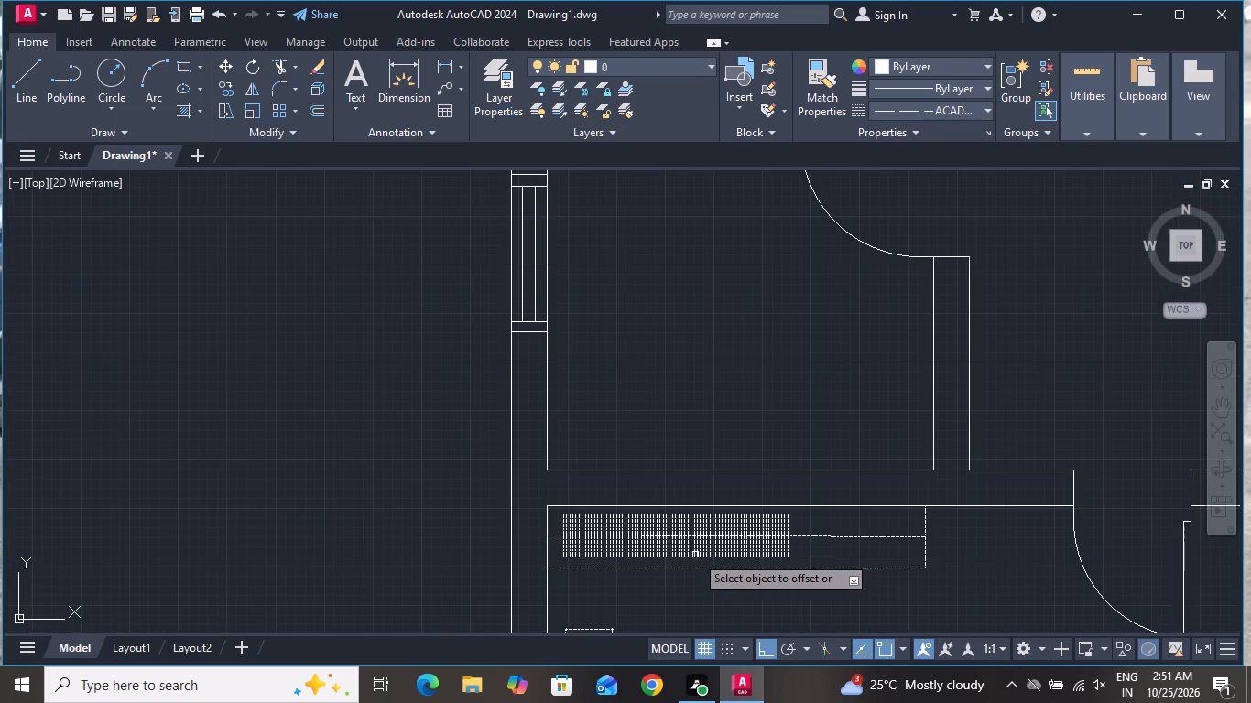
scroll(909, 553, "up", 3)
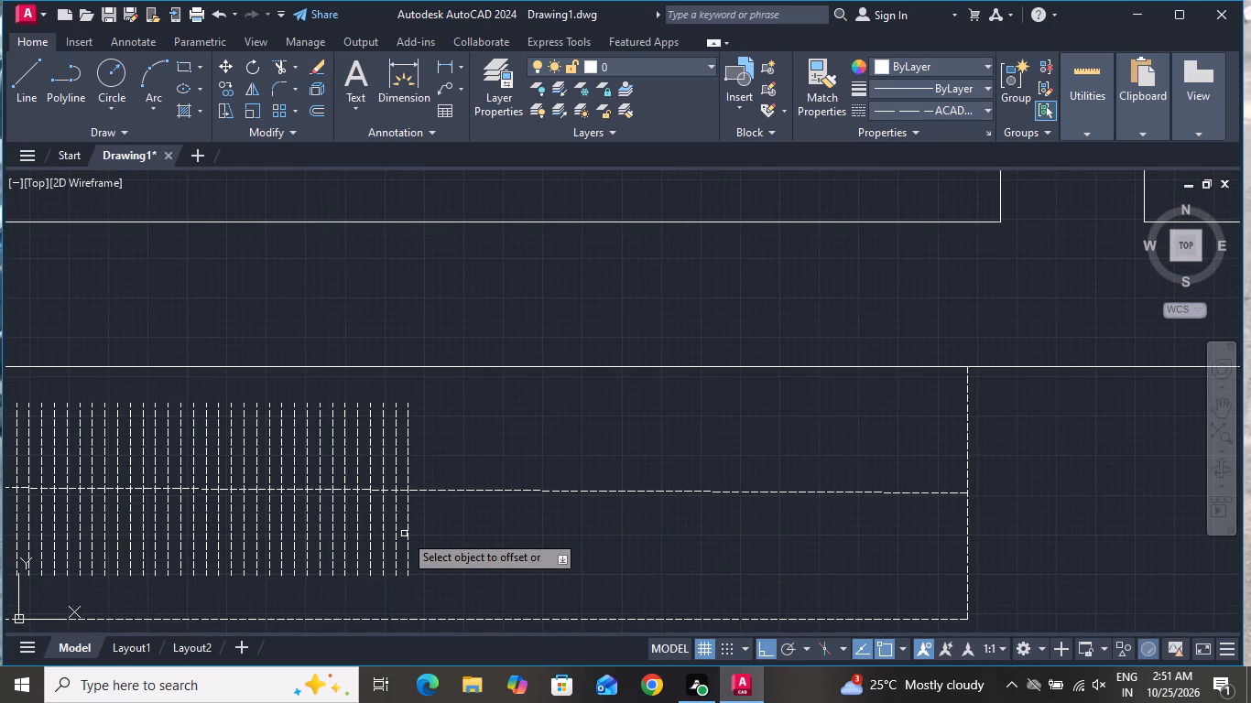
left_click(404, 534)
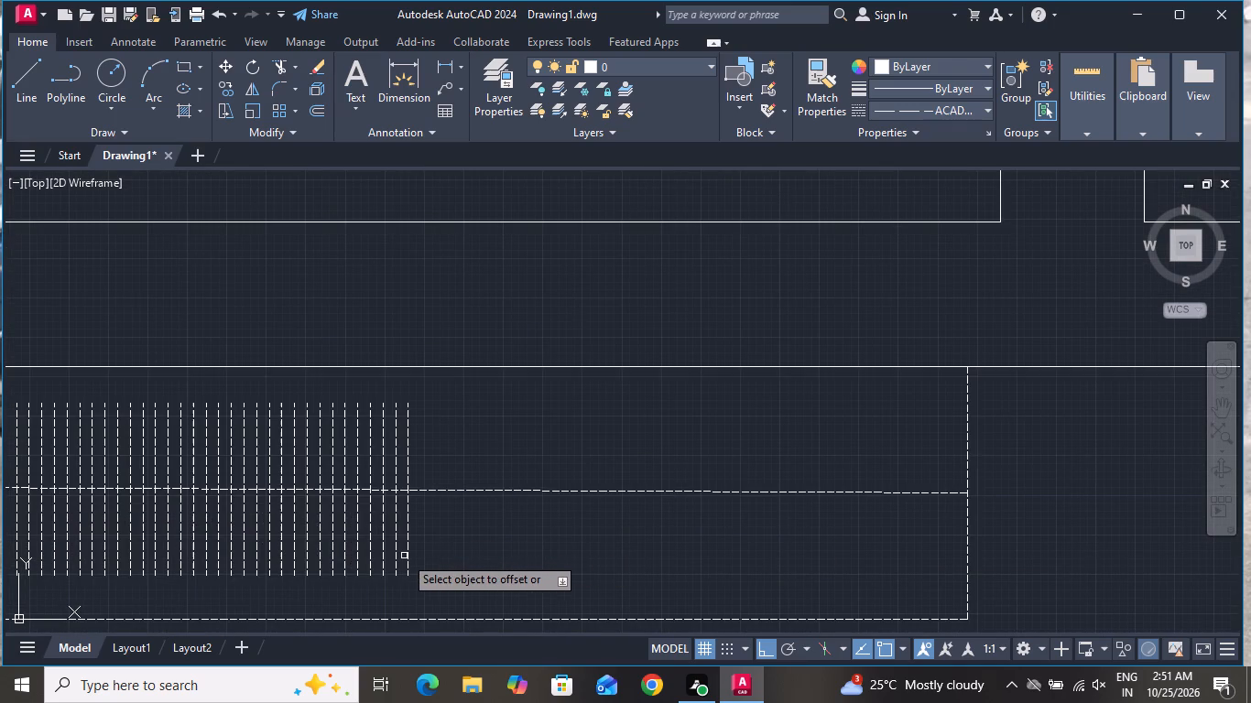
left_click(404, 557)
left_click(450, 557)
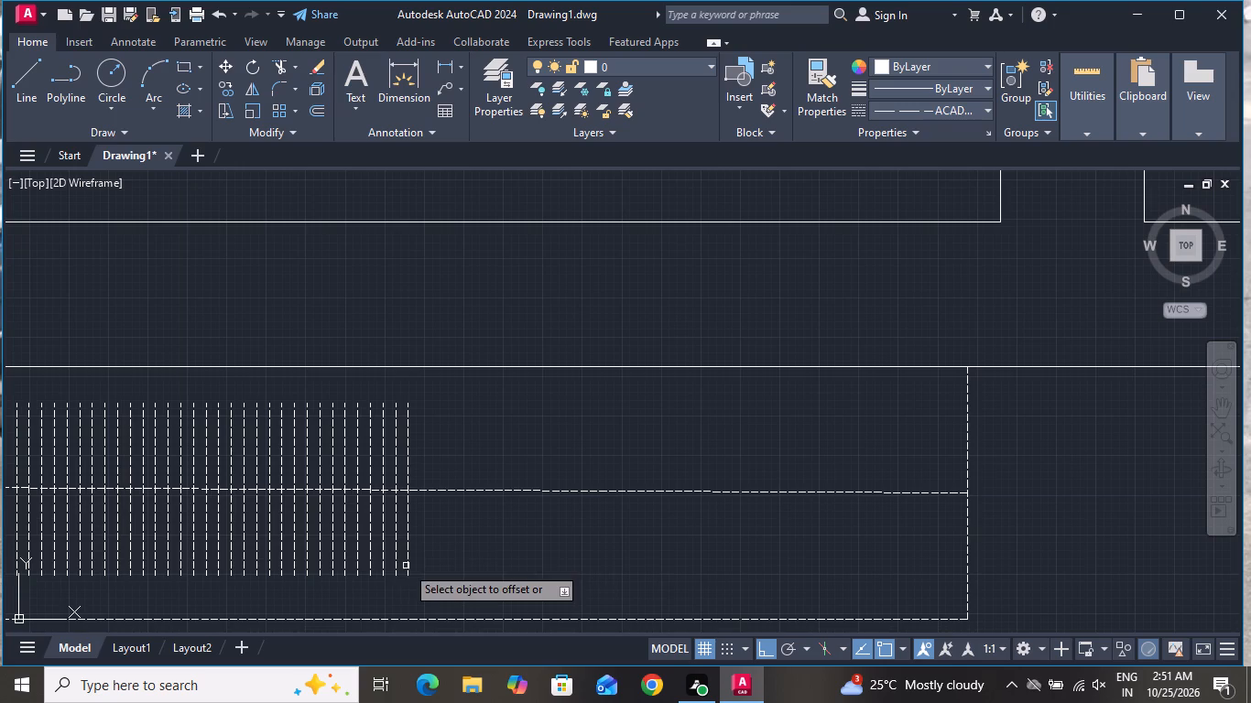
left_click(406, 566)
left_click(463, 566)
left_click(424, 571)
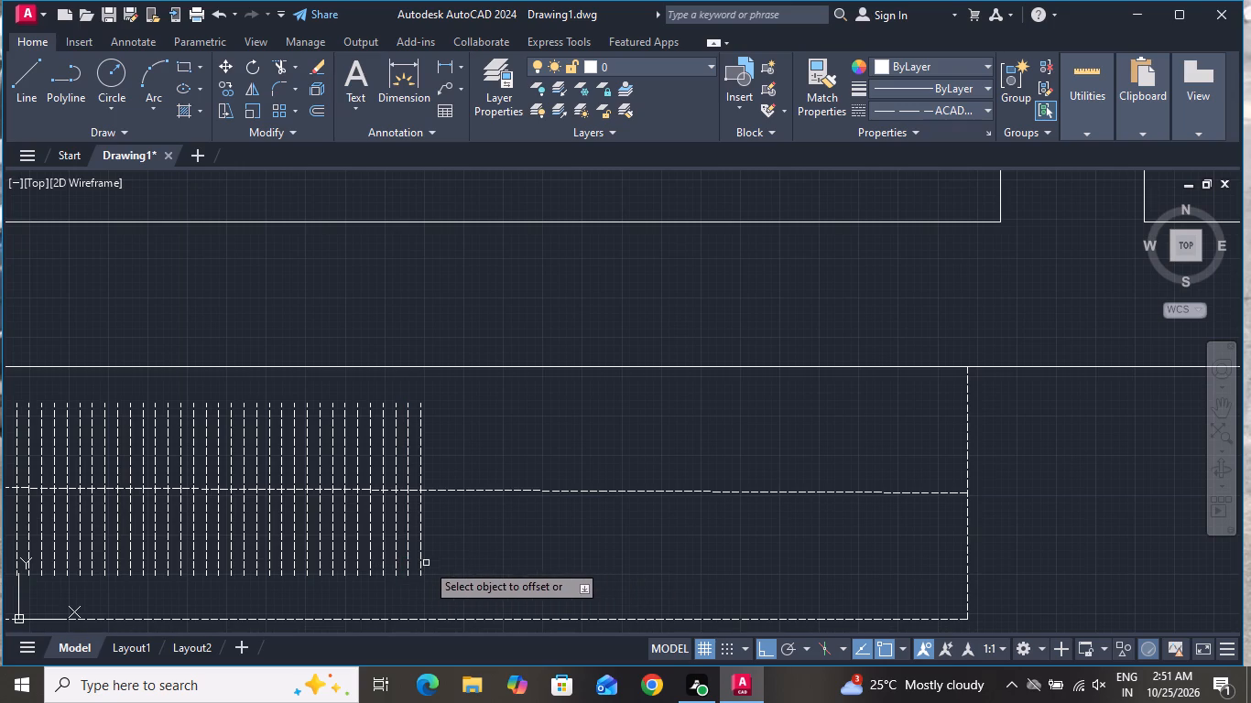
left_click(419, 573)
left_click(498, 565)
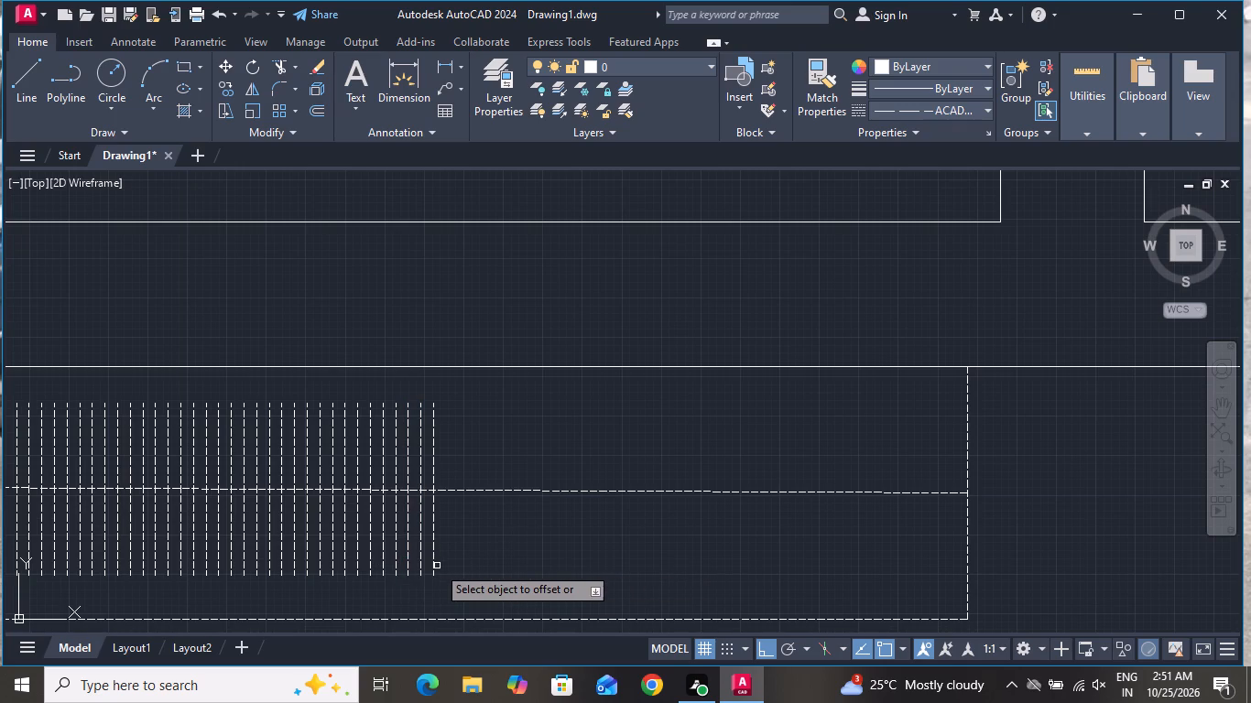
left_click(437, 566)
left_click(431, 574)
left_click(548, 549)
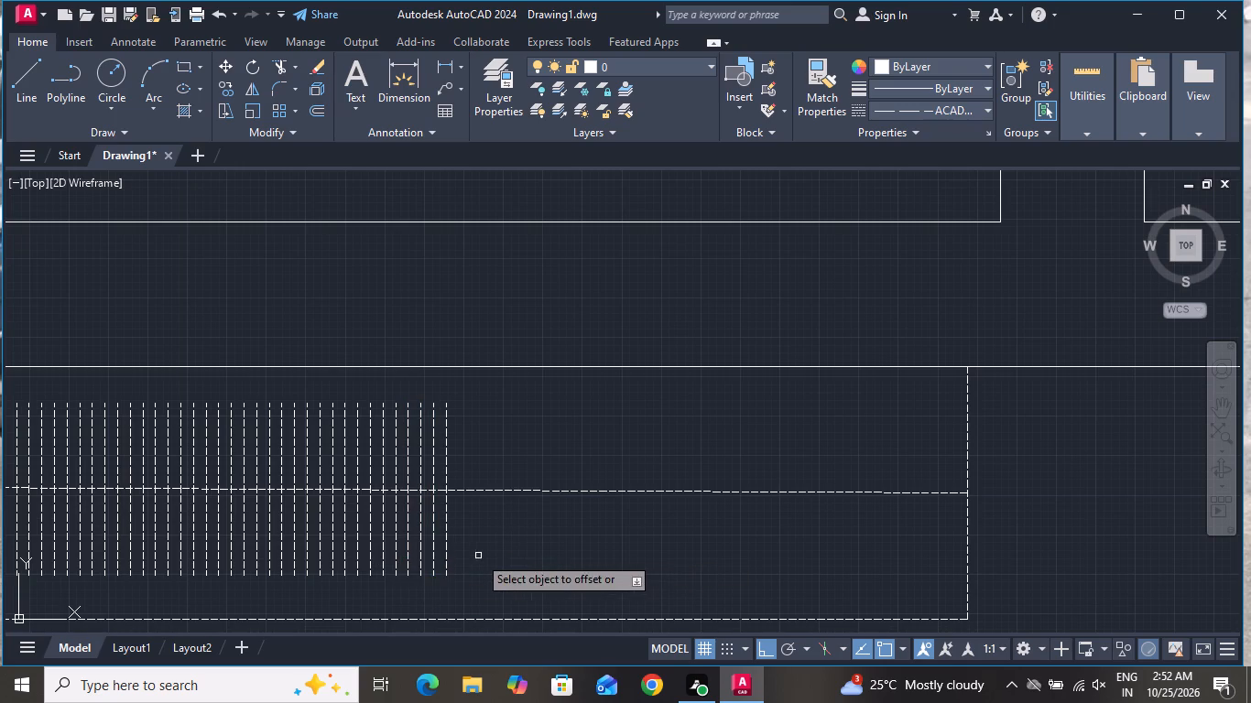
left_click(449, 563)
left_click(529, 557)
scroll(457, 564, "up", 2)
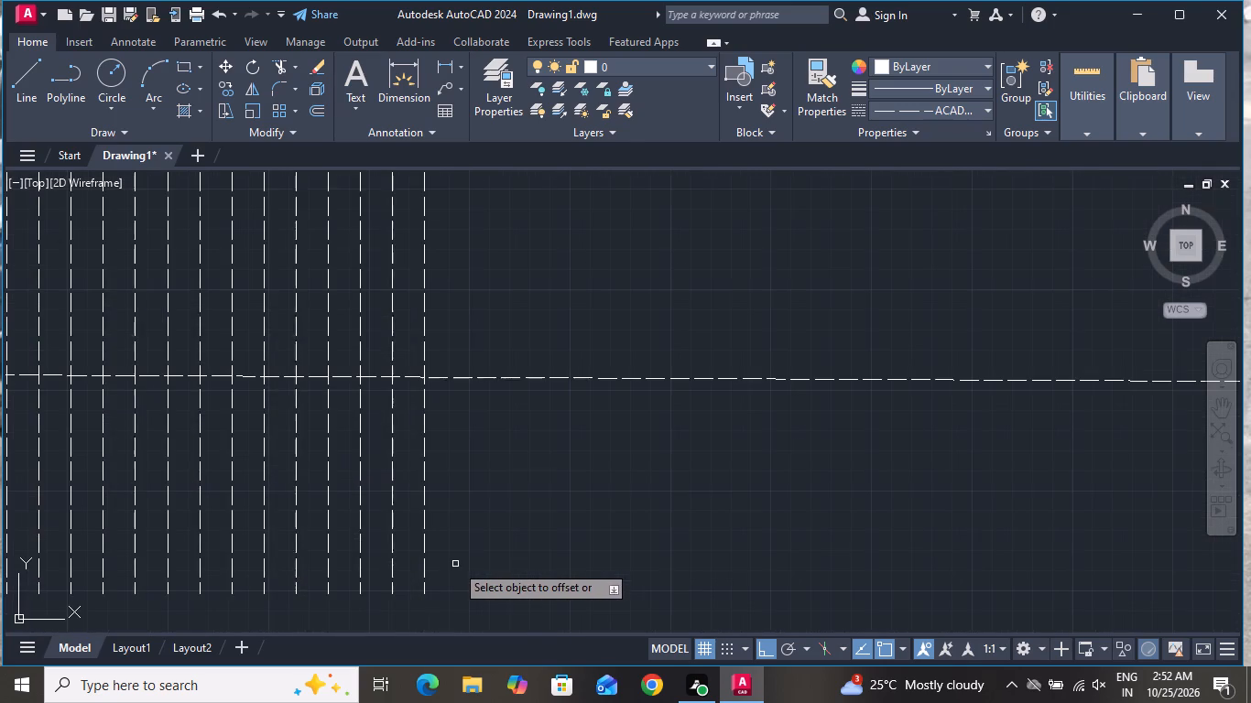
left_click(425, 570)
left_click(503, 568)
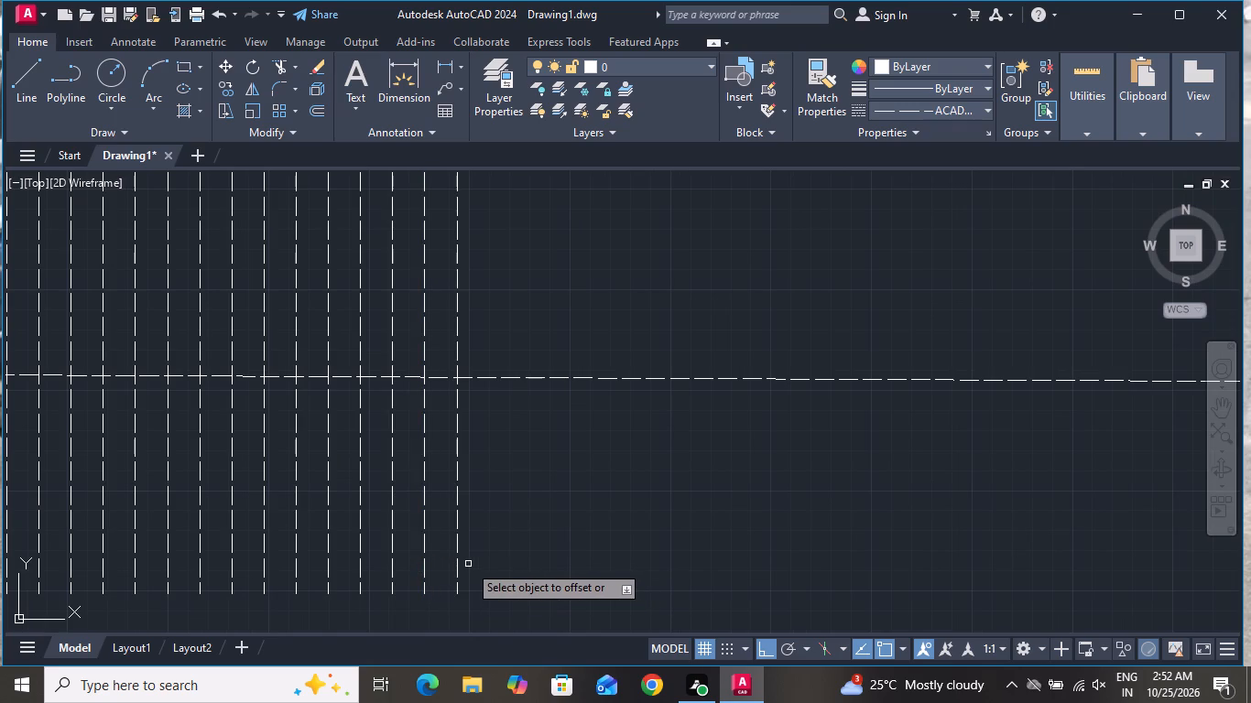
Extend the hanger row toward the wardrobe's right end with three more lines, each offset 20 from the previous one.
left_click(462, 569)
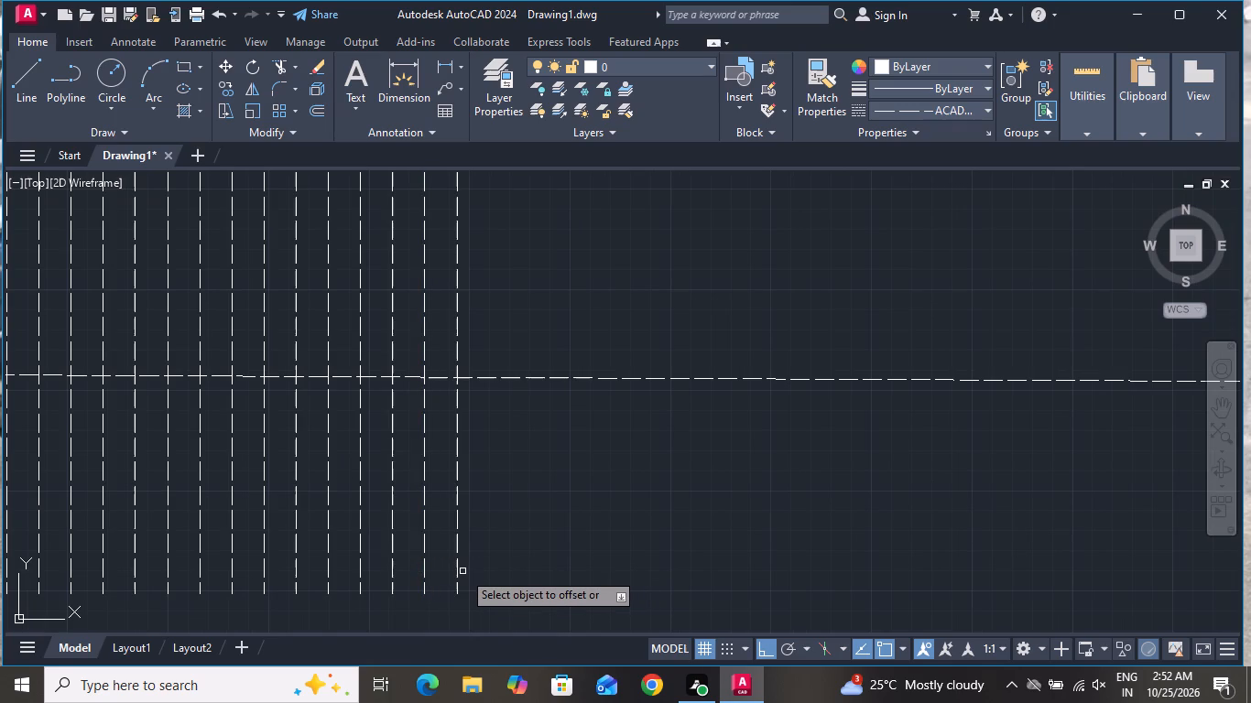
left_click(462, 571)
left_click(453, 578)
left_click(455, 575)
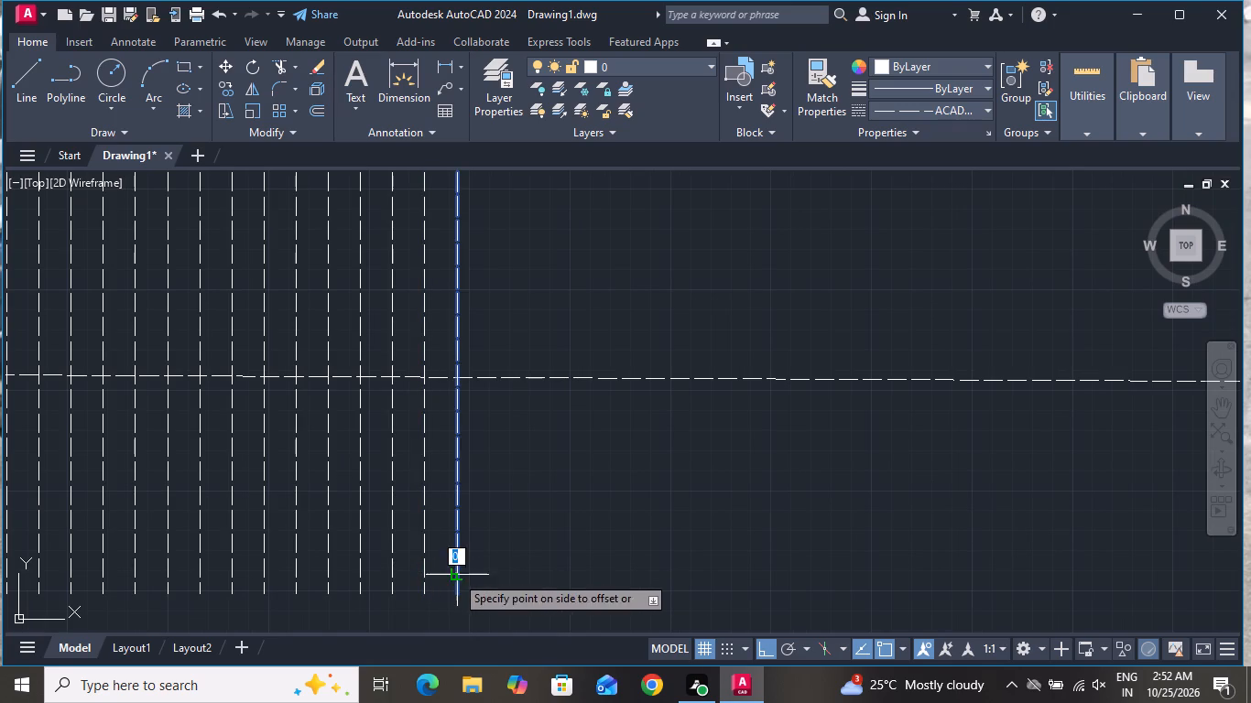
left_click(504, 535)
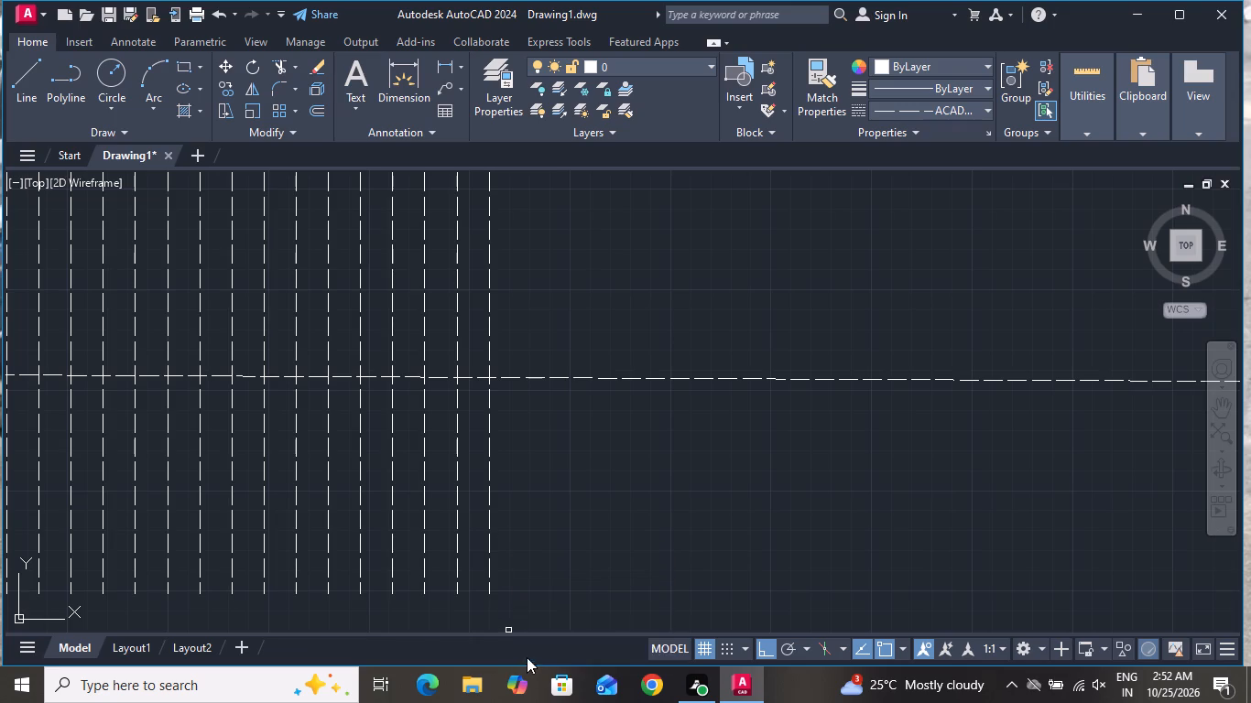
left_click(488, 577)
left_click(667, 585)
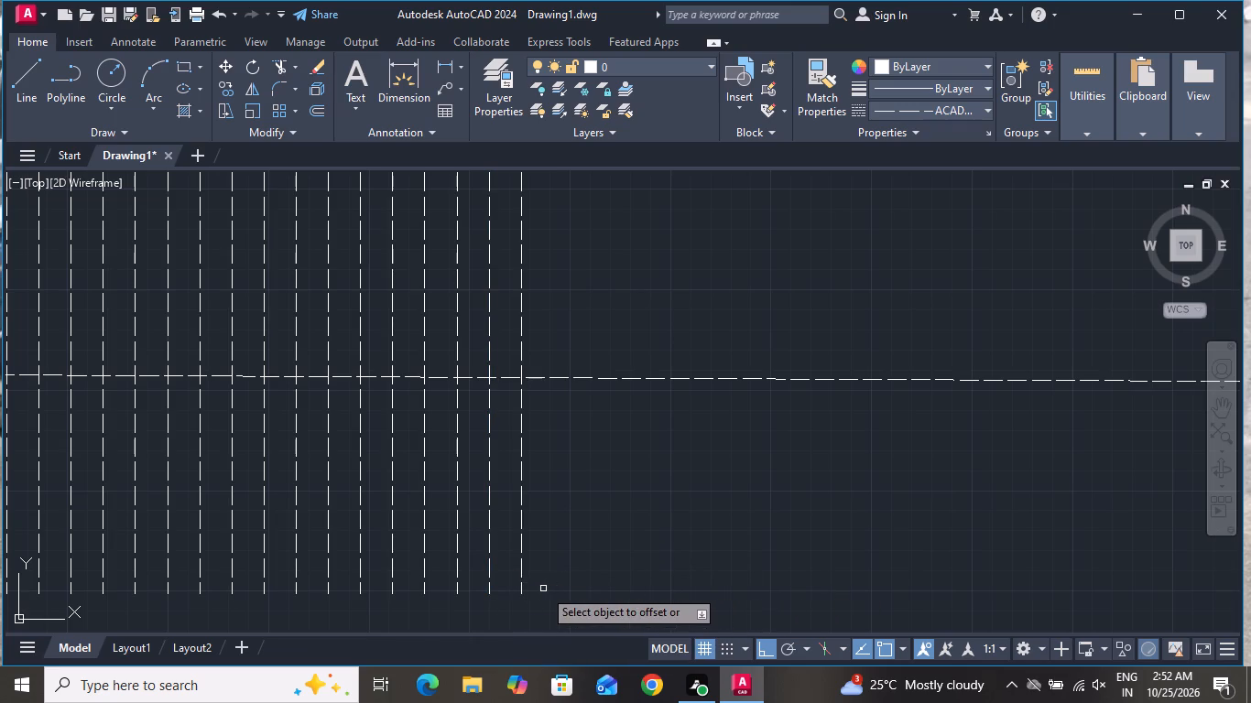
left_click(518, 587)
left_click(570, 579)
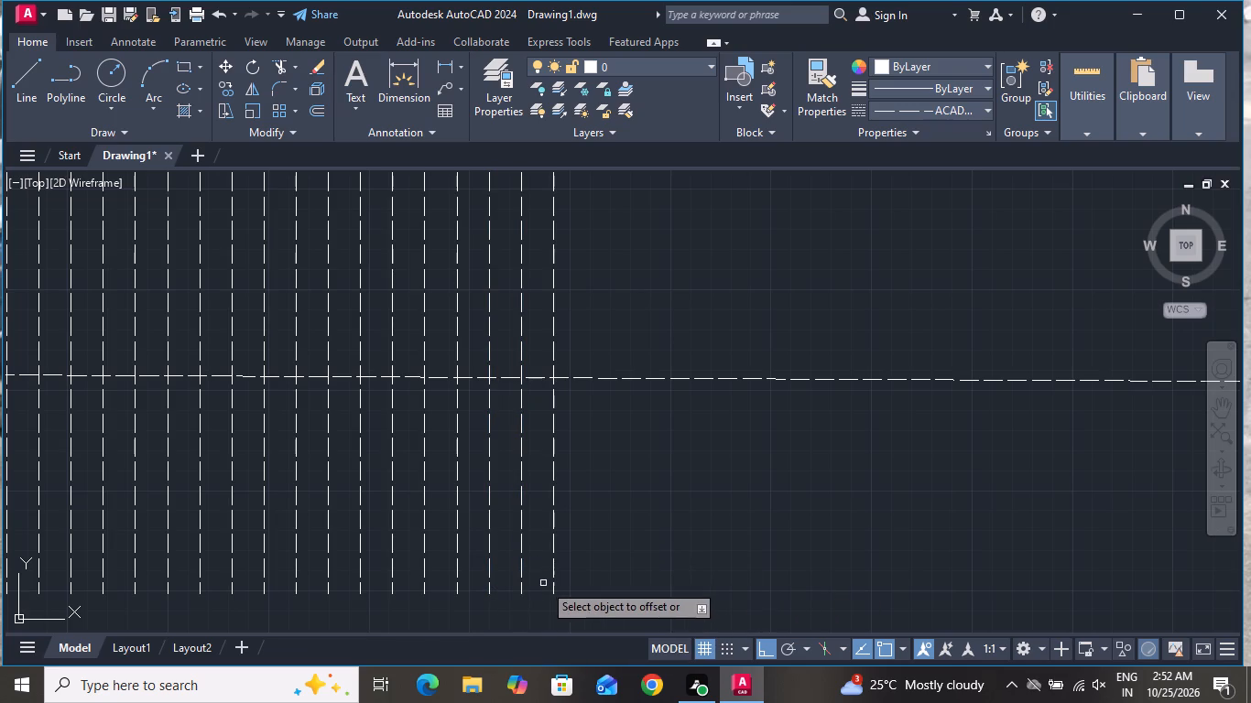
Offset the end line of the hanger row by 20 repeatedly to add another three lines along the rail.
left_click(563, 578)
left_click(668, 569)
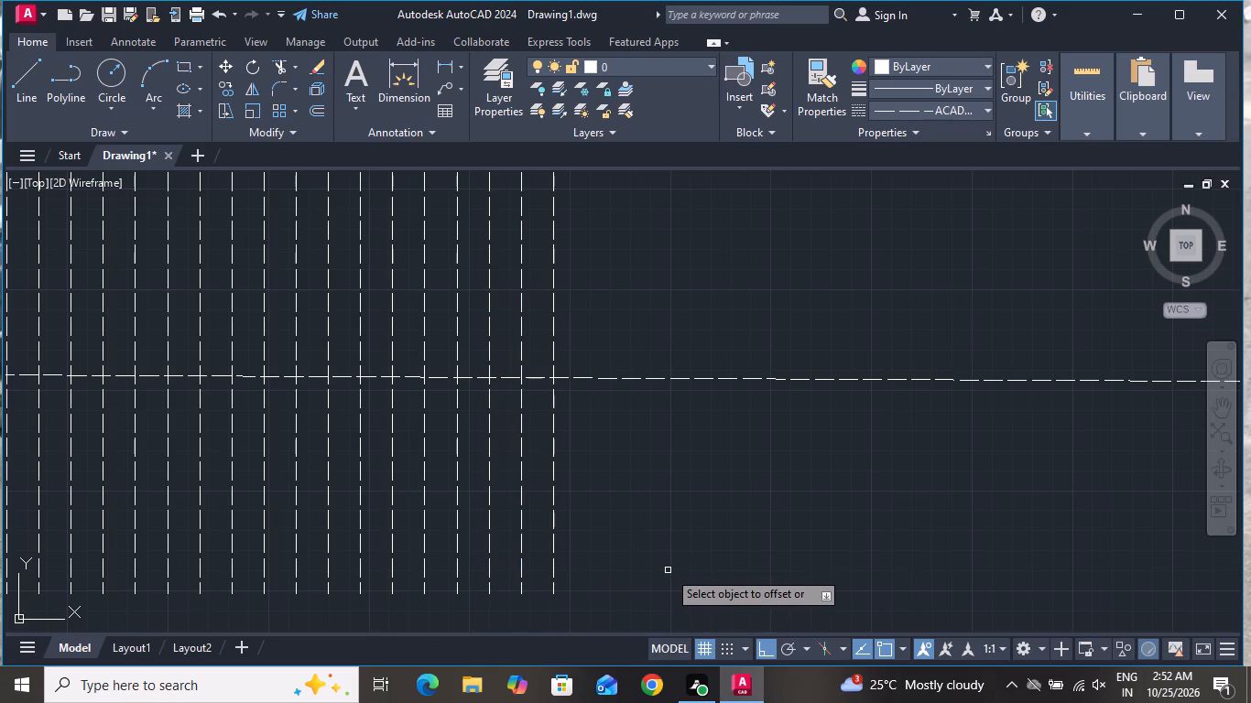
left_click(556, 580)
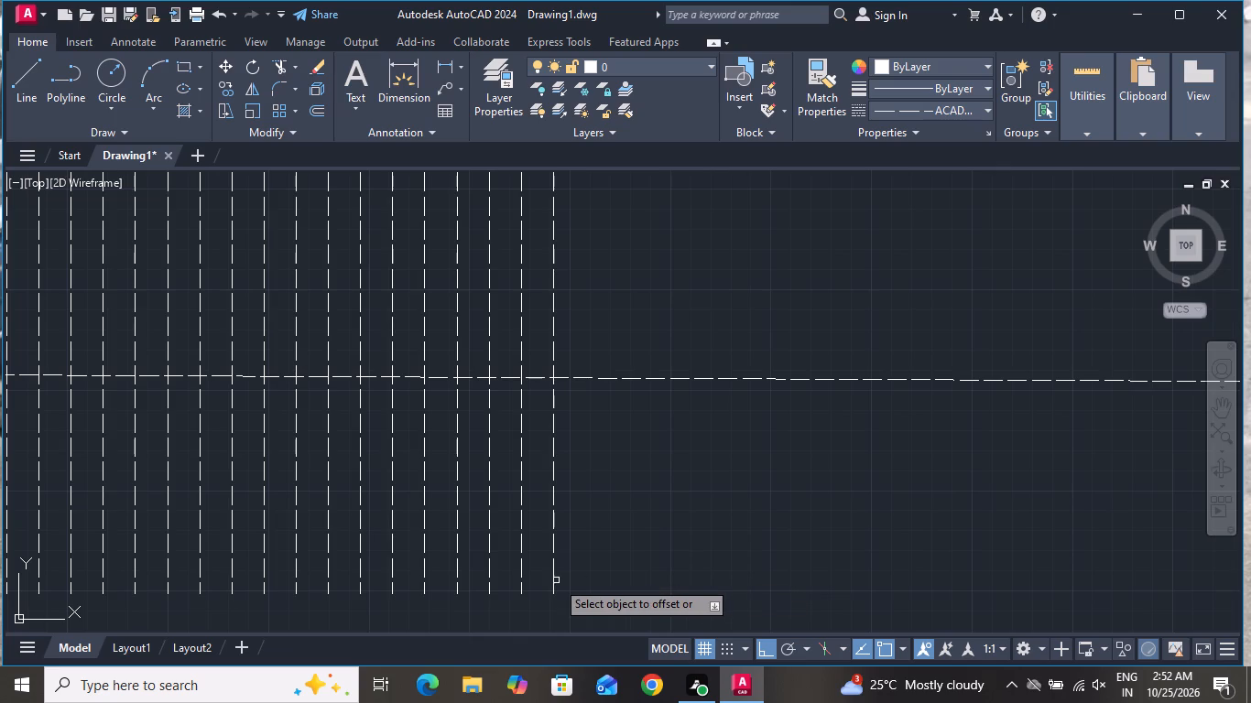
left_click(554, 581)
left_click(608, 583)
left_click(587, 586)
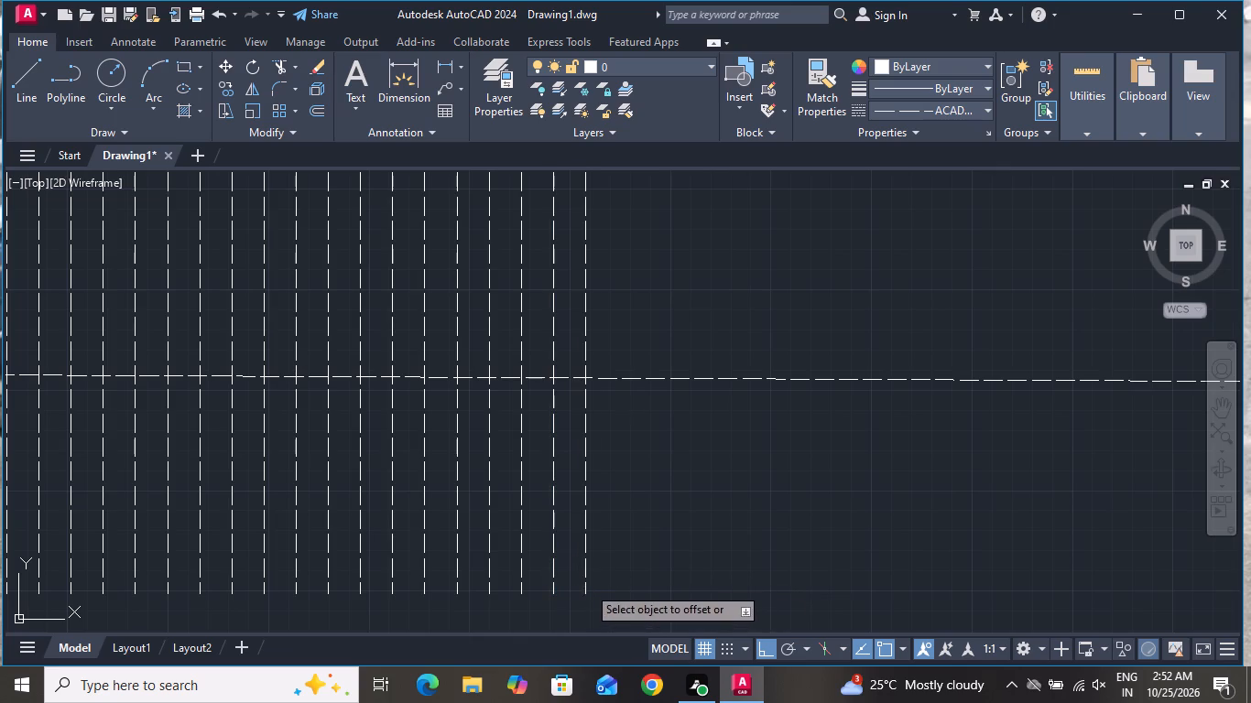
left_click(651, 585)
left_click(617, 594)
left_click(660, 594)
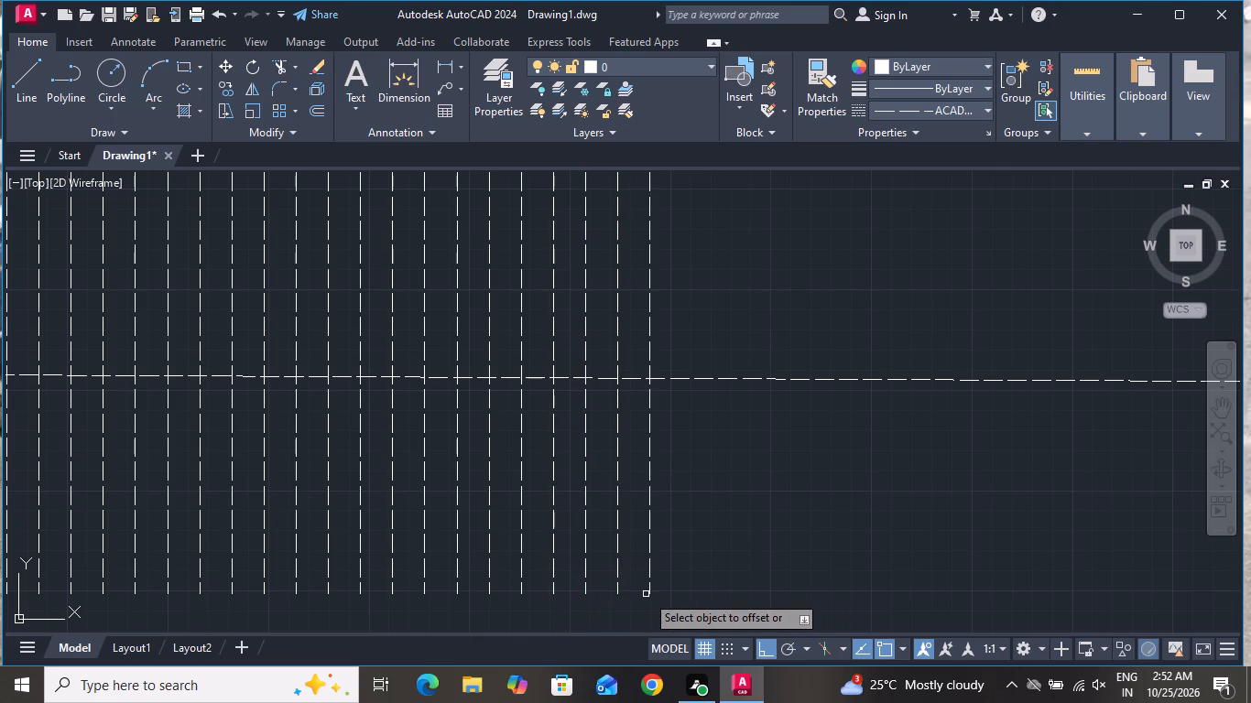
Add three further hanger lines at 20 spacing beyond the row's rightmost line.
left_click(646, 594)
left_click(691, 594)
left_click(651, 595)
left_click(712, 594)
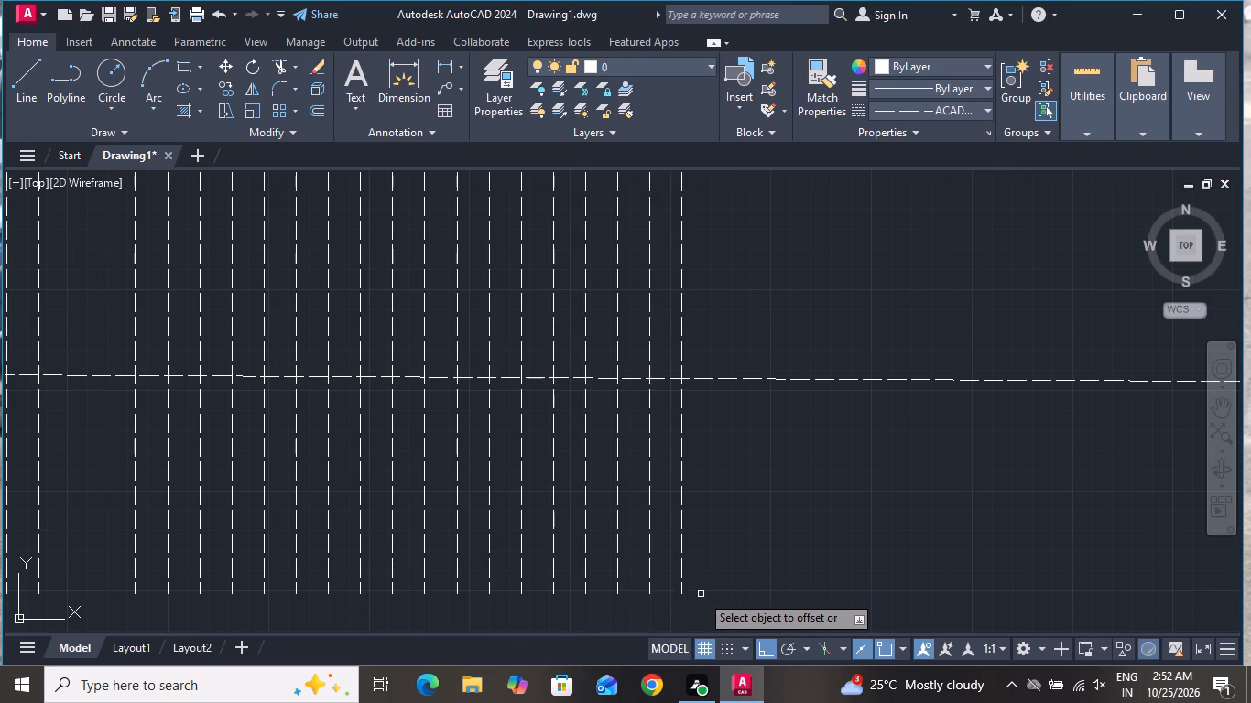
left_click(686, 591)
left_click(742, 586)
left_click(684, 584)
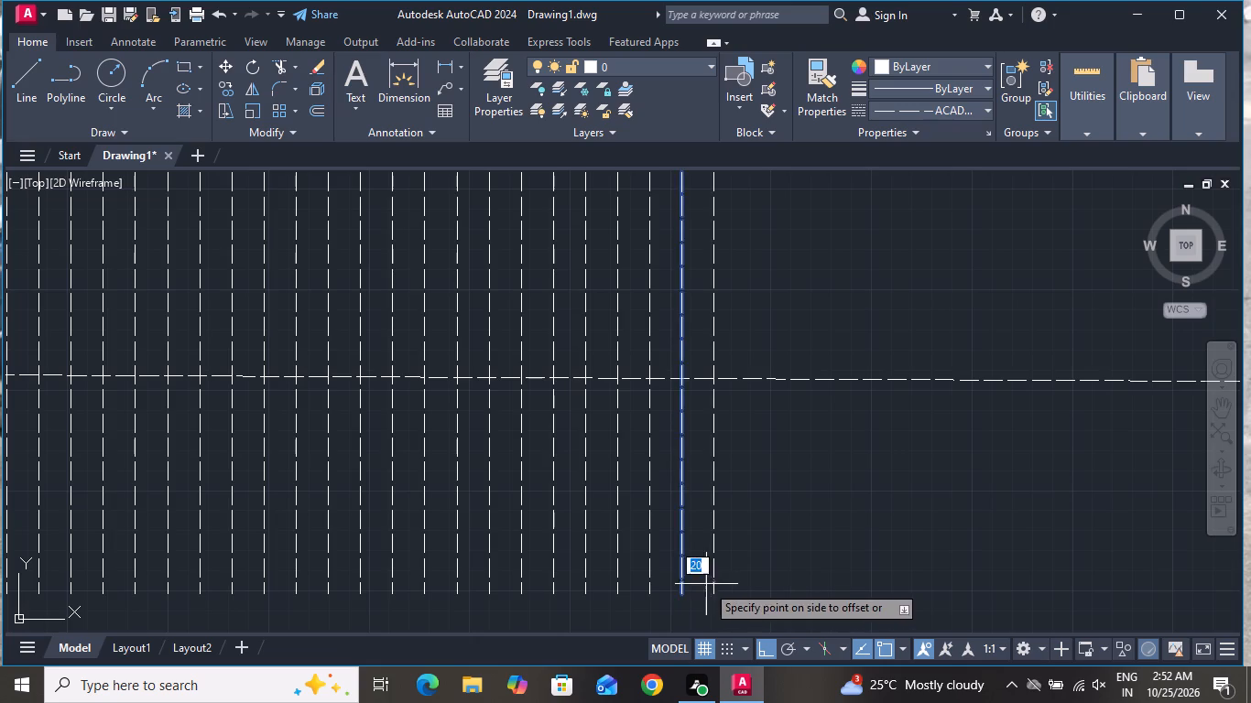
left_click(706, 584)
left_click(718, 579)
left_click(767, 580)
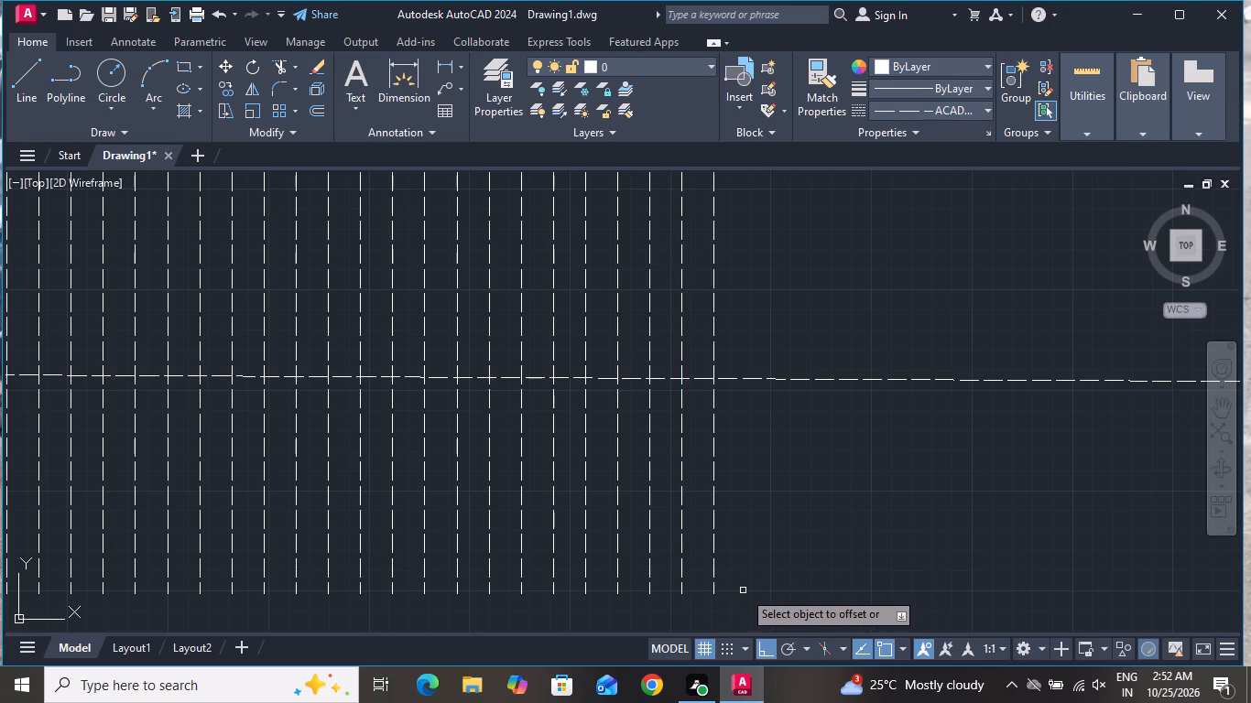
scroll(721, 576, "up", 1)
left_click(706, 581)
left_click(800, 587)
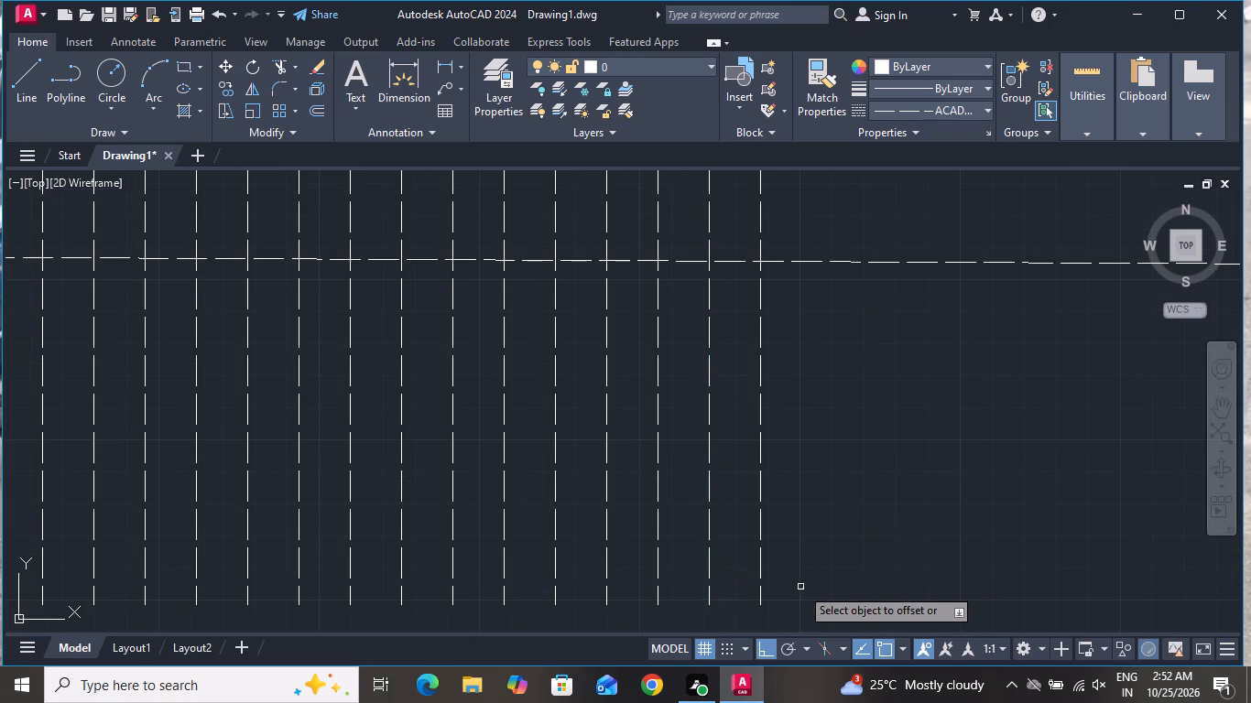
Continue the hanger row along the rail with five more lines, offsetting the rightmost line by 20 each time.
left_click(760, 582)
left_click(824, 582)
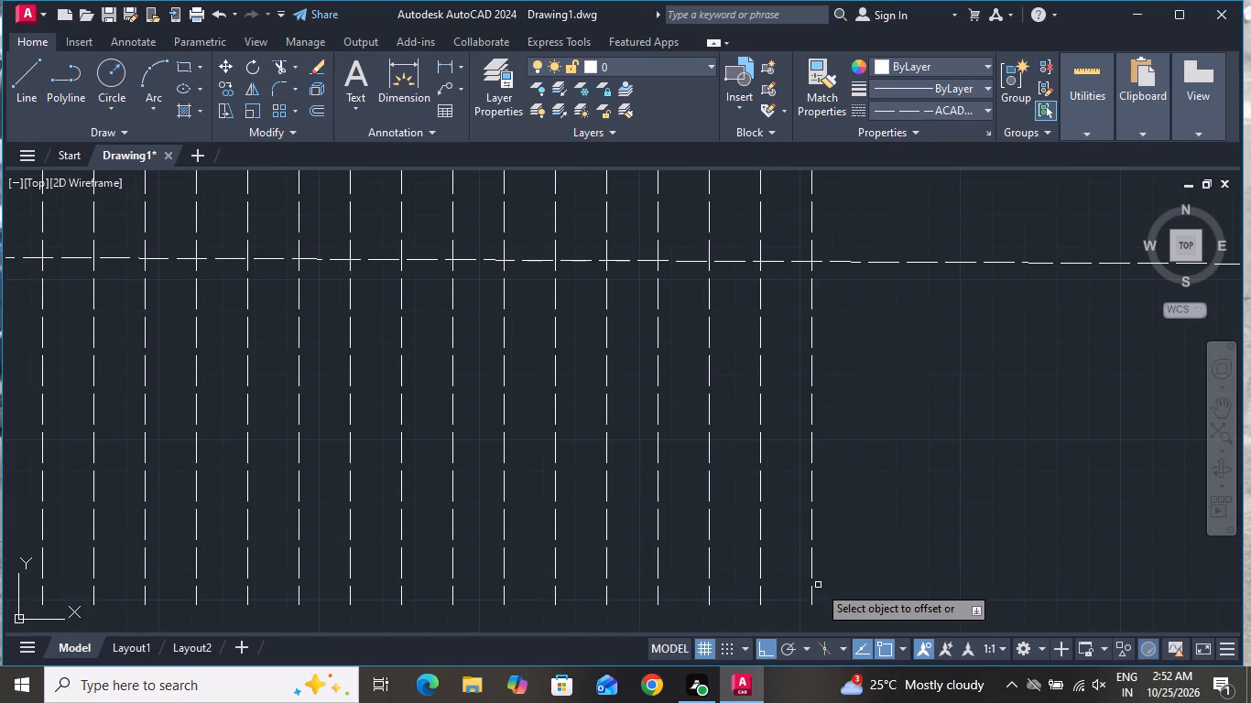
left_click(812, 587)
left_click(899, 587)
left_click(862, 585)
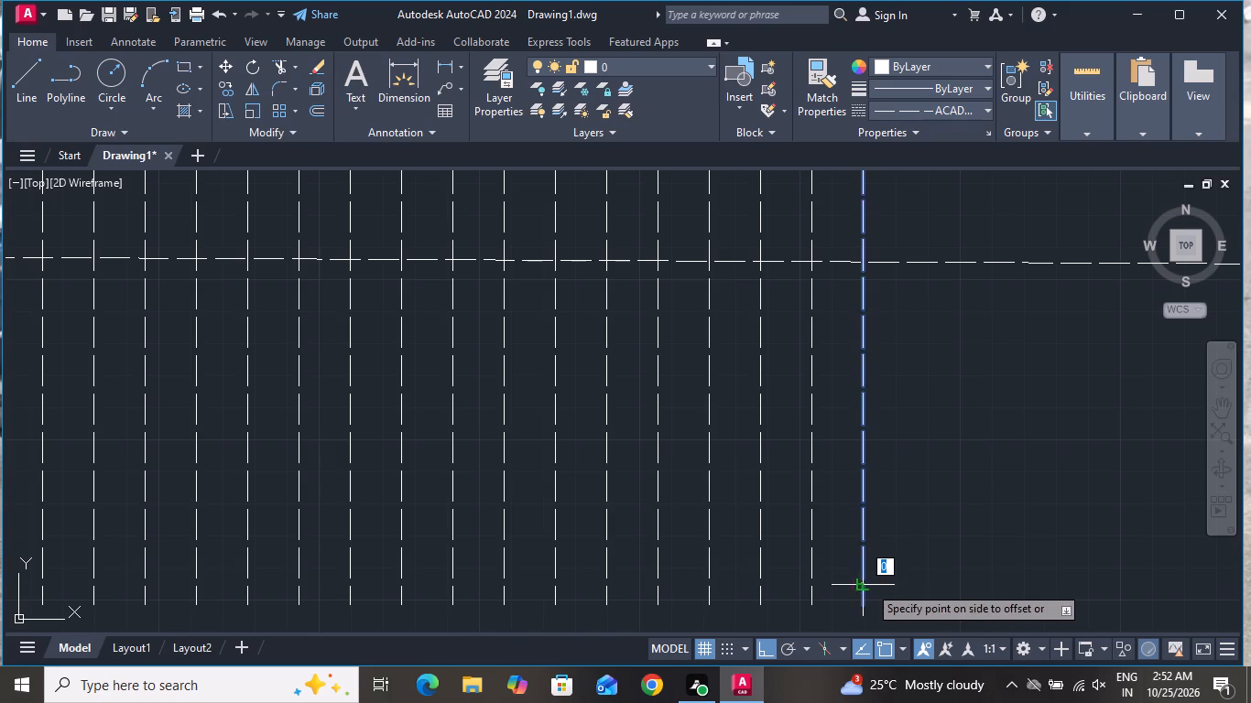
left_click(945, 583)
left_click(911, 590)
left_click(986, 590)
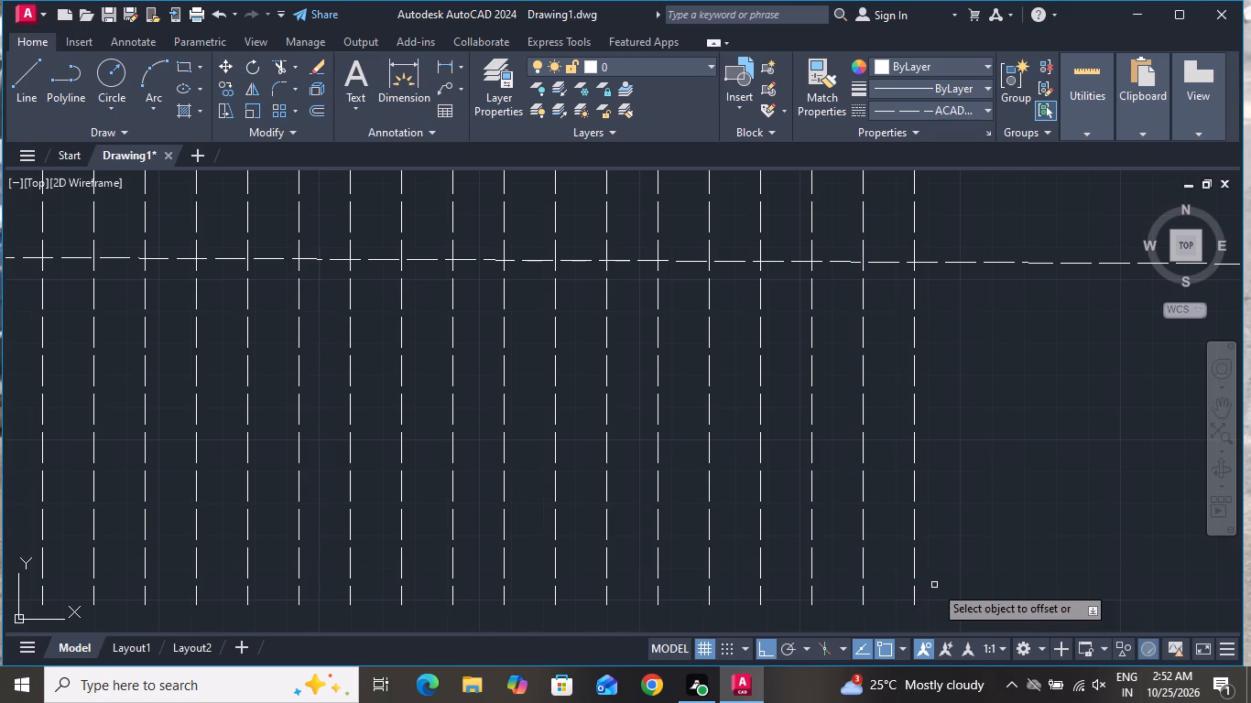
left_click(913, 590)
left_click(969, 589)
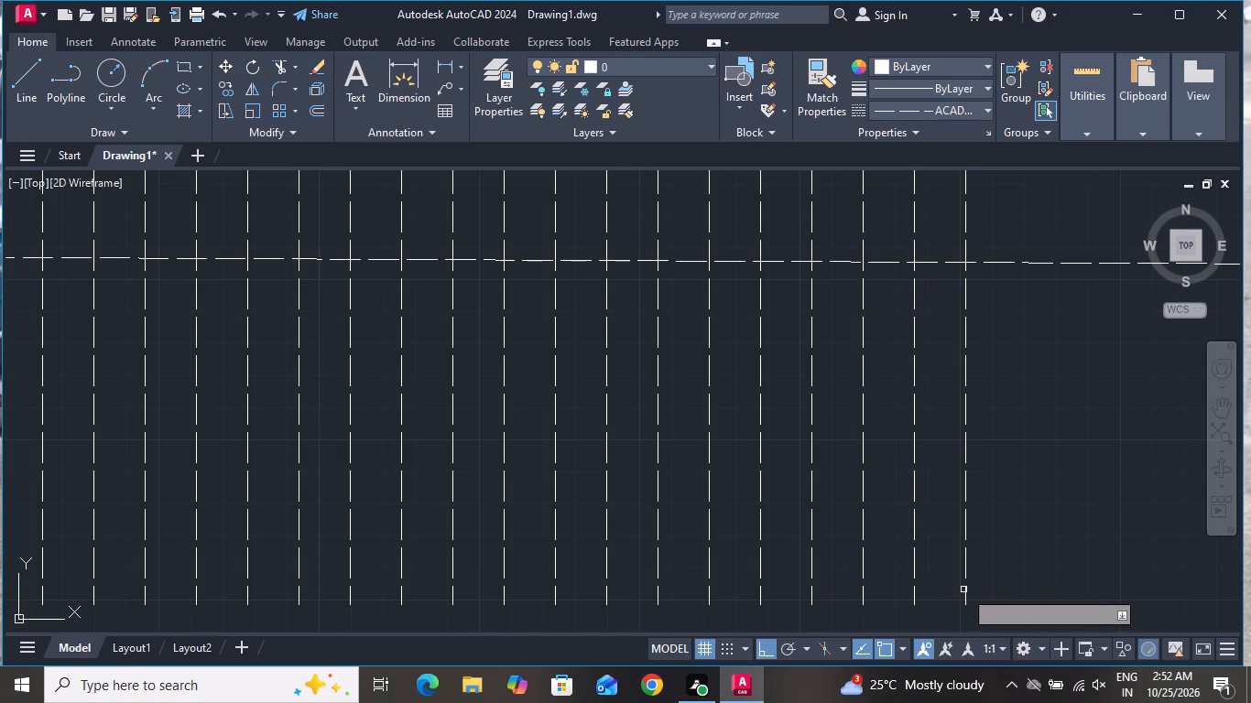
left_click(969, 586)
left_click(967, 588)
left_click(1051, 588)
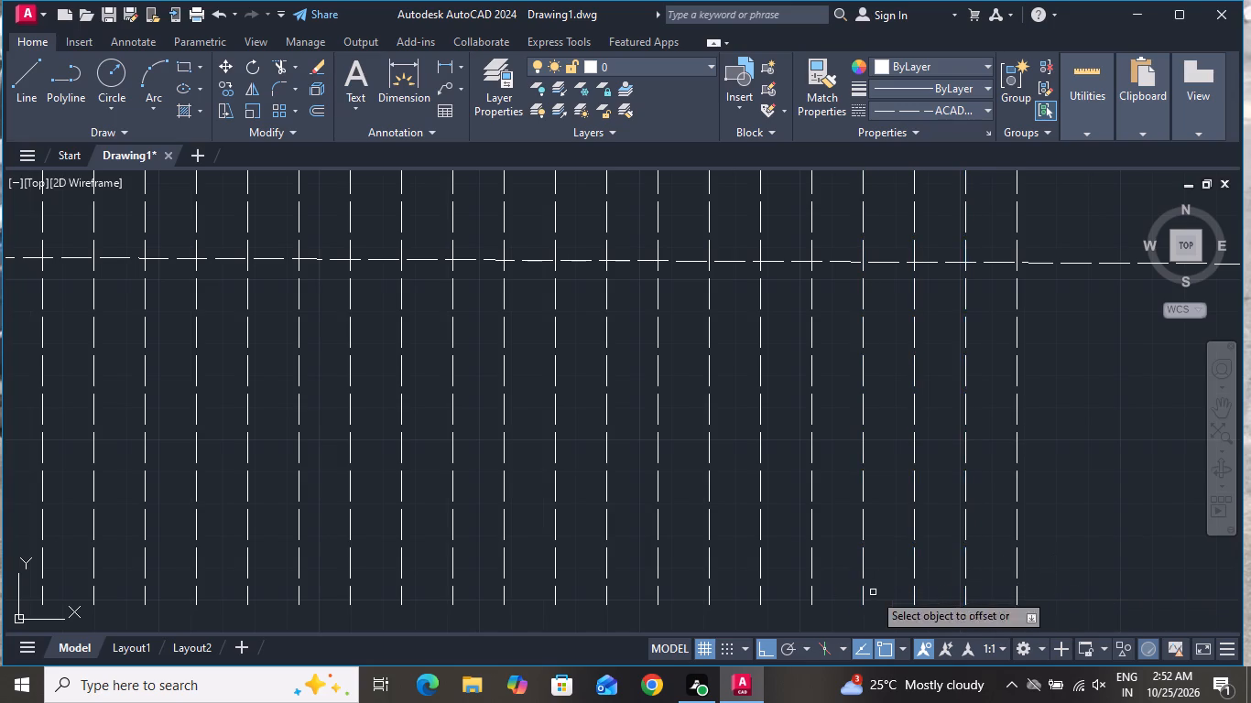
Add four more hanger lines to the right end of the row, each offset 20 from the last.
scroll(723, 579, "down", 4)
scroll(776, 572, "up", 3)
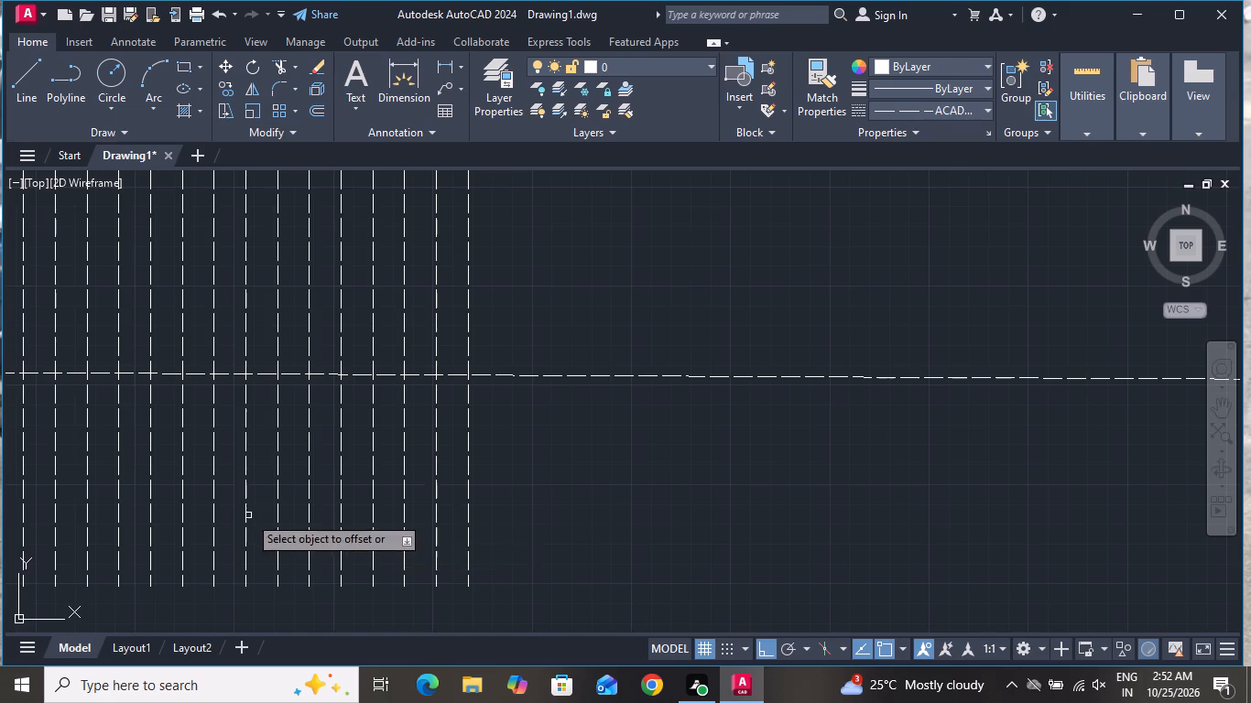
left_click(468, 523)
left_click(557, 523)
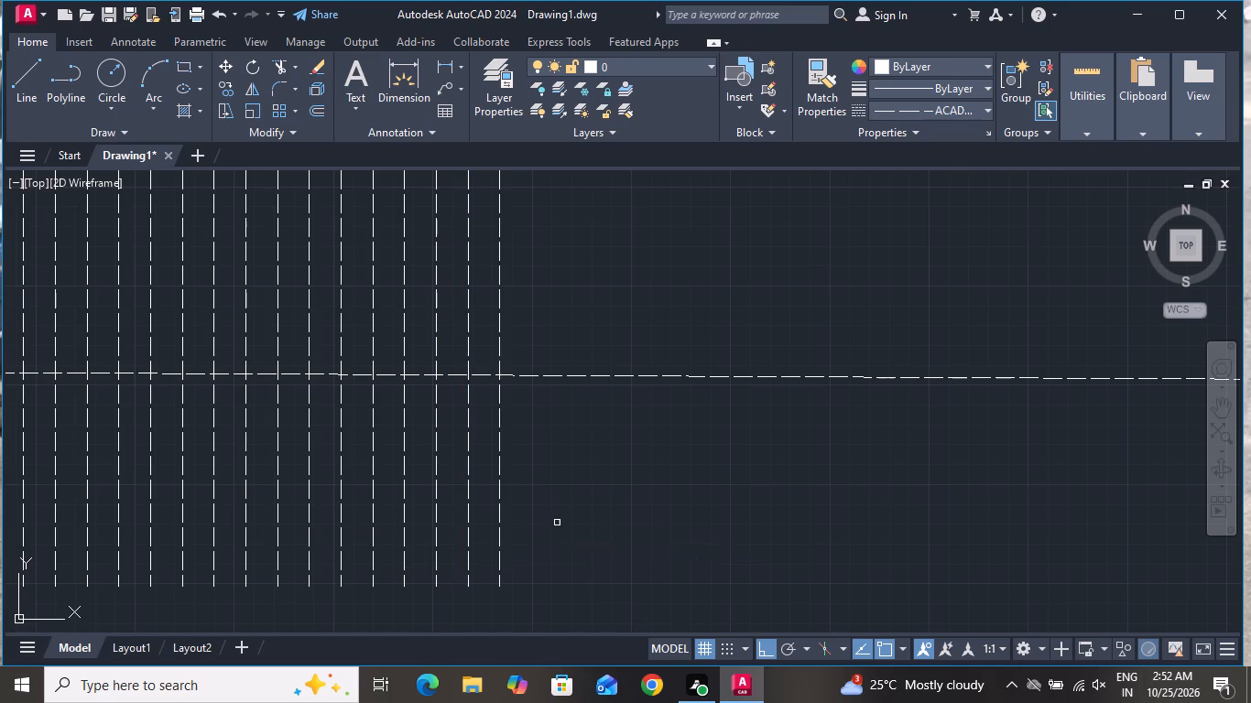
left_click(501, 531)
left_click(579, 531)
left_click(531, 540)
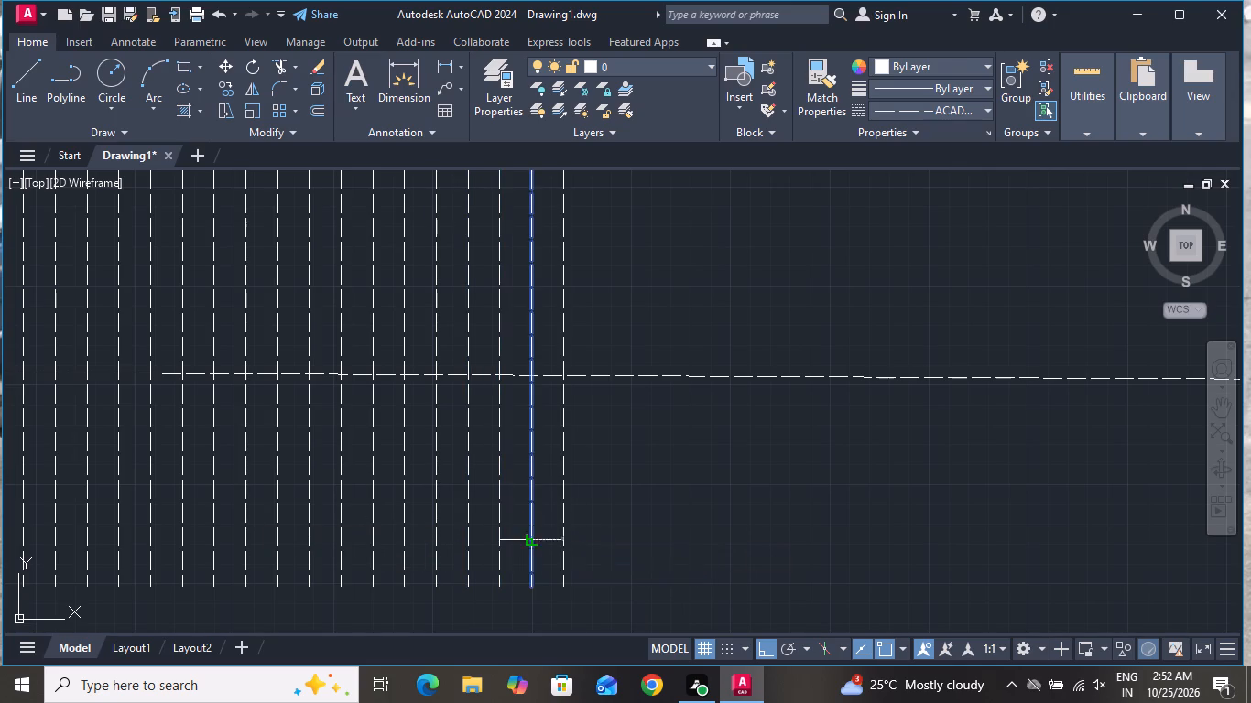
left_click(631, 540)
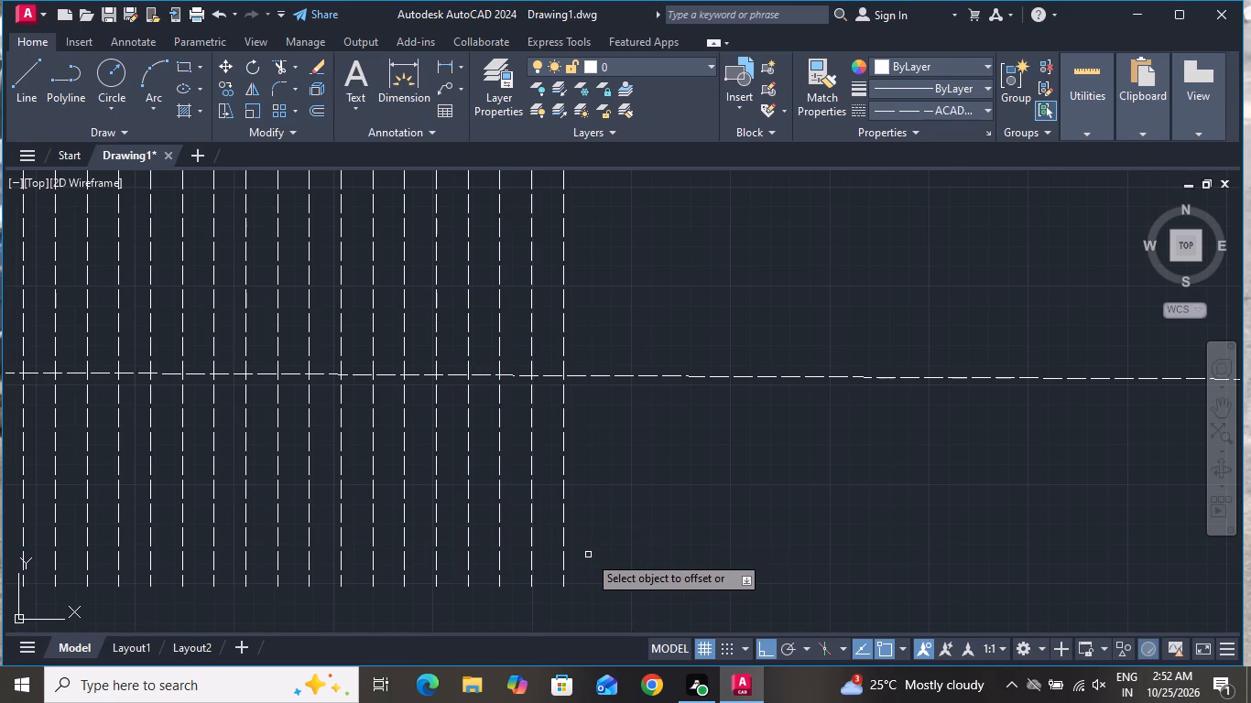
left_click(562, 546)
left_click(690, 545)
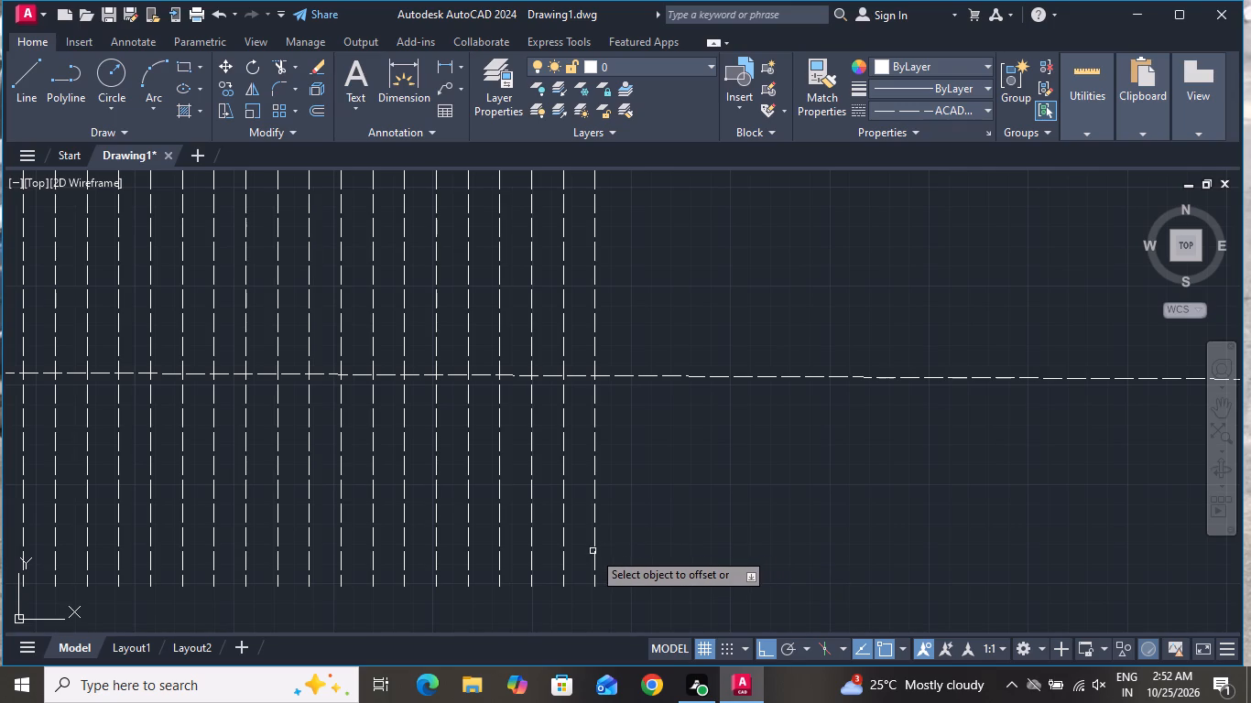
Offset the rightmost hanger line by 20 successively, adding five more hangers toward the wardrobe's right end.
left_click(593, 551)
left_click(698, 551)
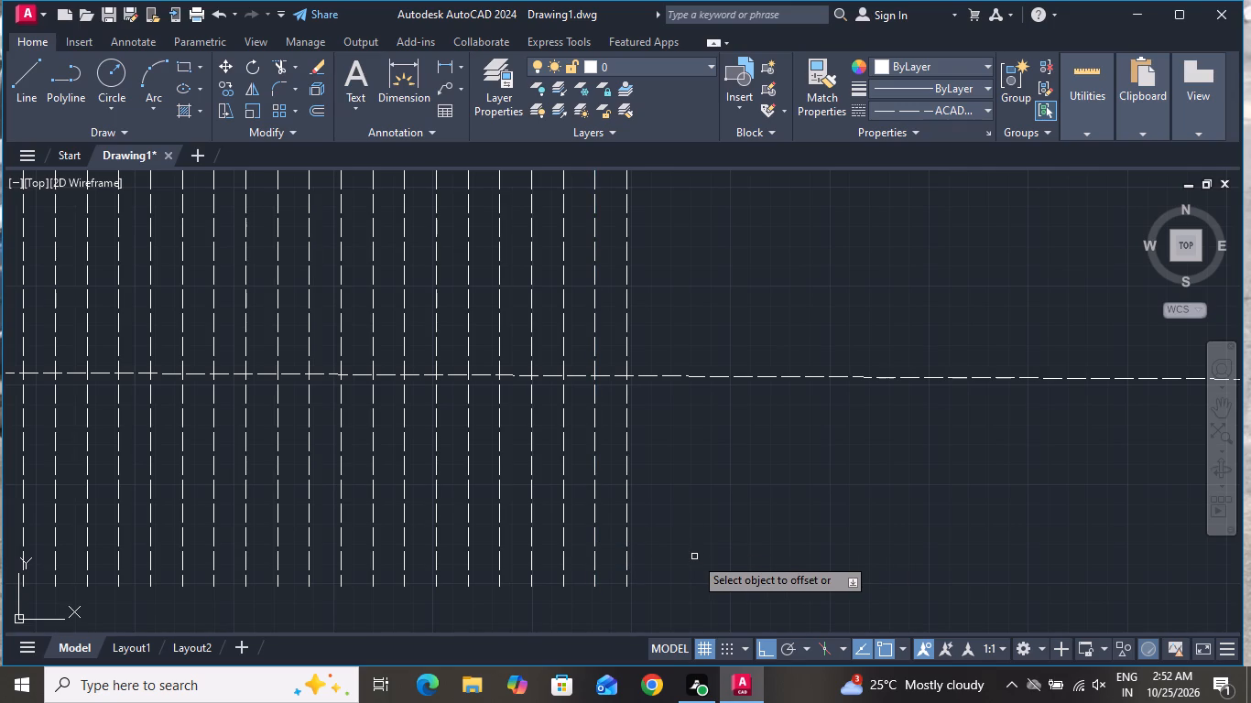
left_click(625, 556)
left_click(693, 556)
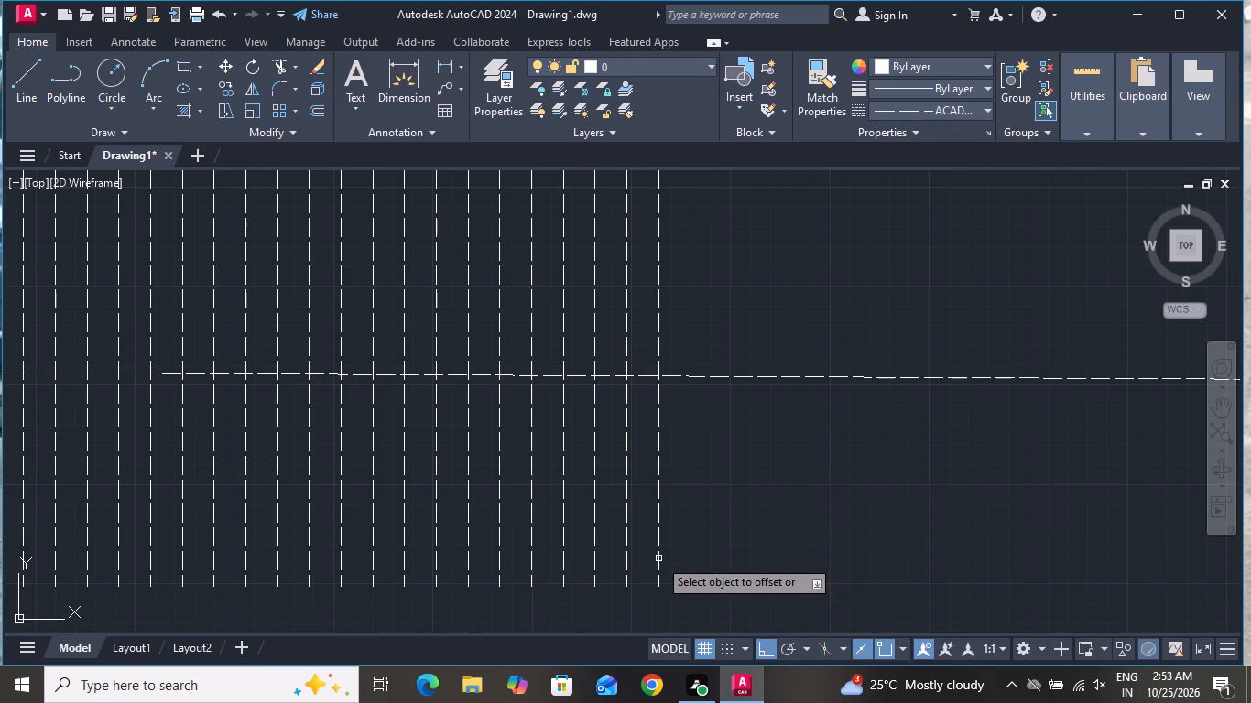
left_click(658, 558)
left_click(755, 549)
left_click(687, 557)
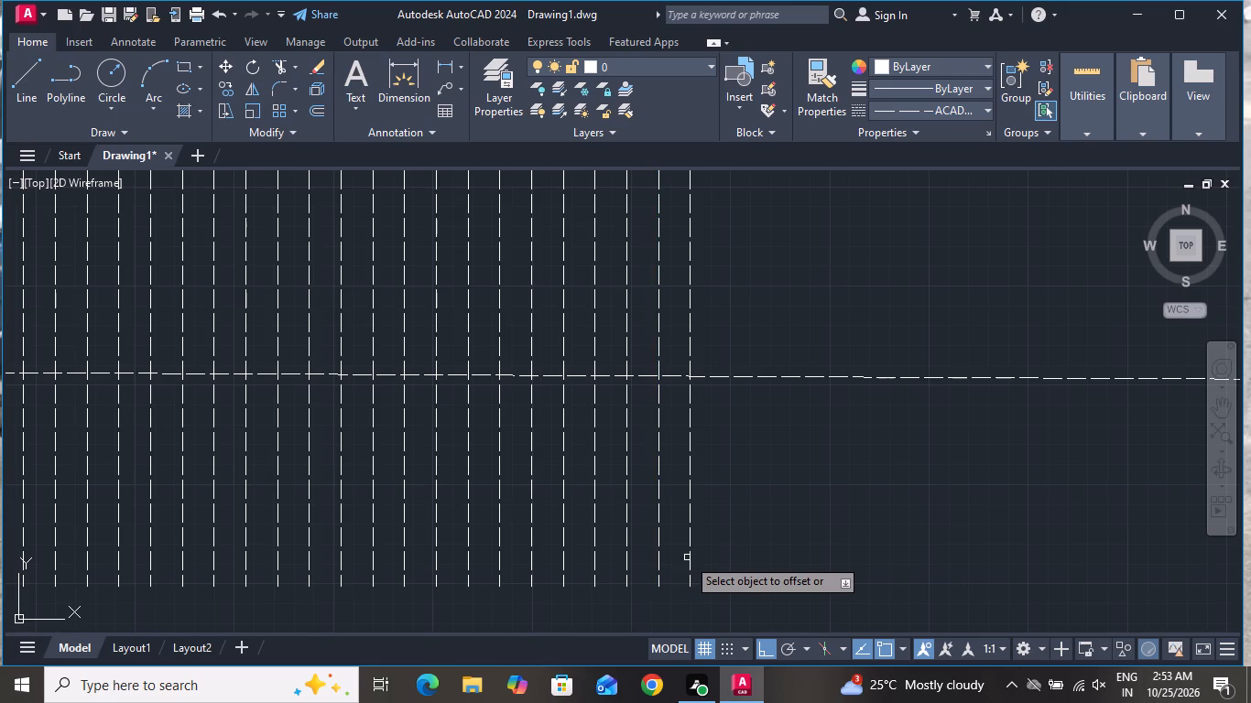
left_click(691, 560)
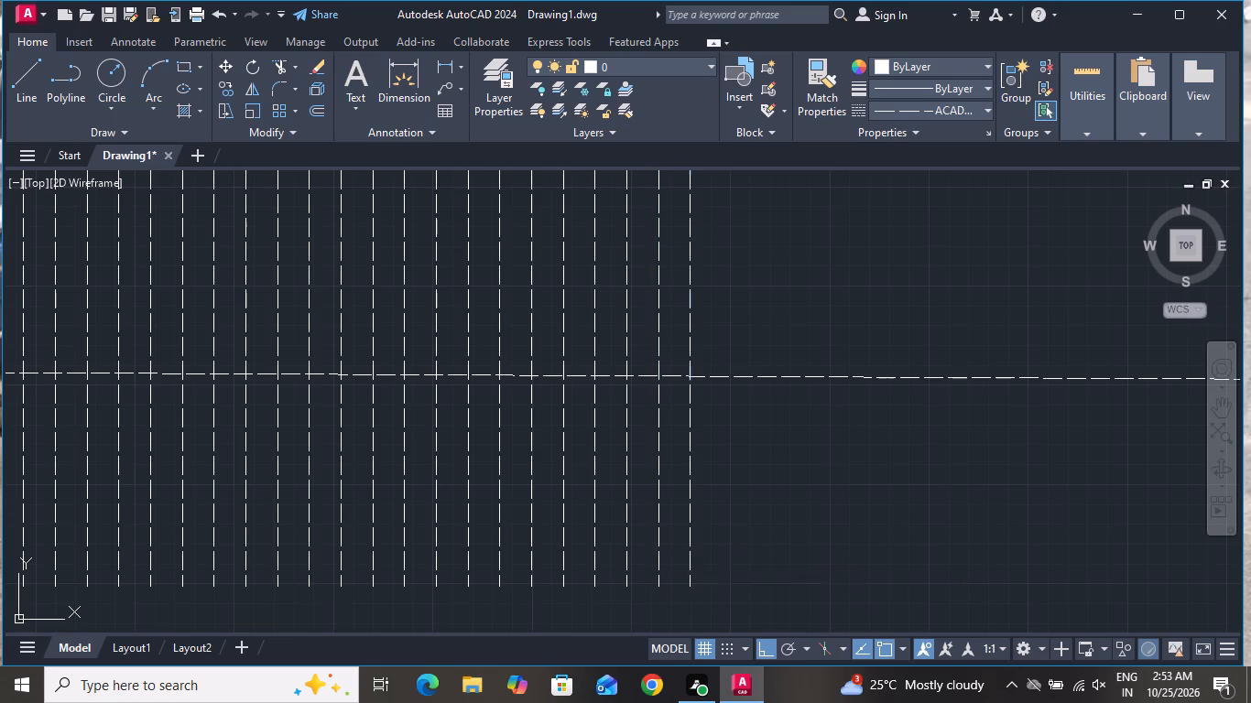
left_click(713, 560)
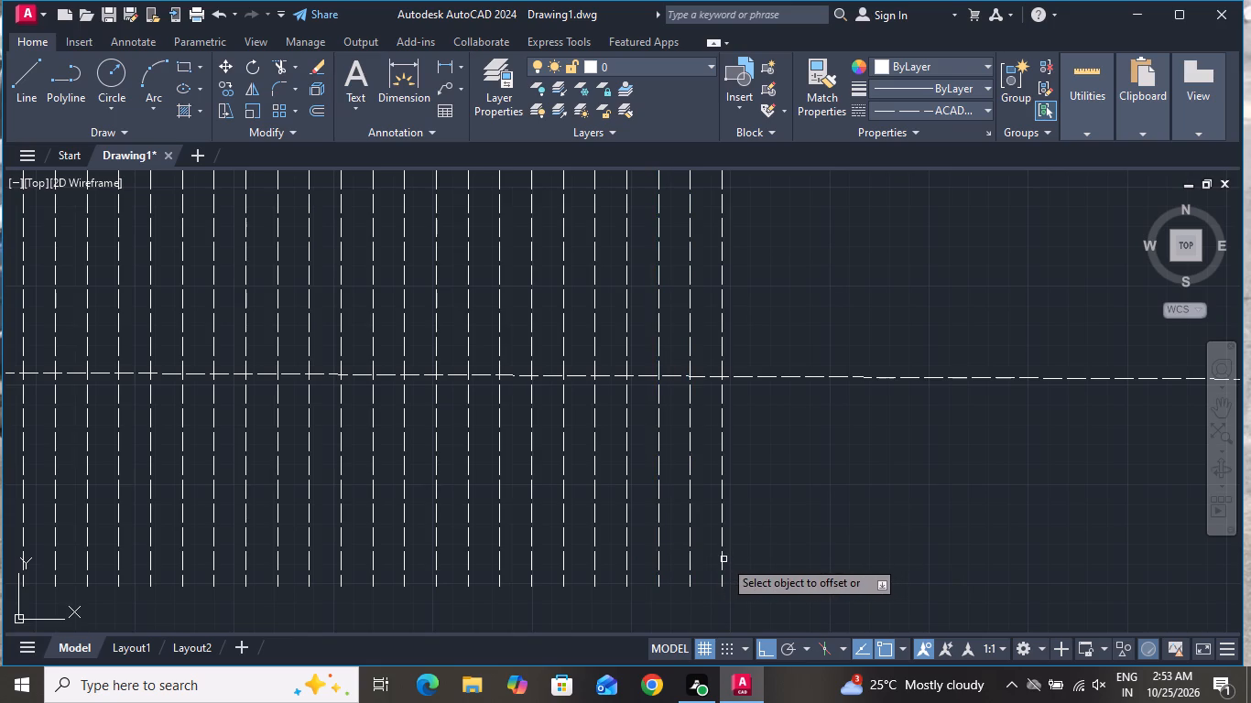
left_click(723, 559)
left_click(777, 559)
Extend the row of hangers along the rail with another four lines spaced at 20.
left_click(752, 563)
left_click(786, 561)
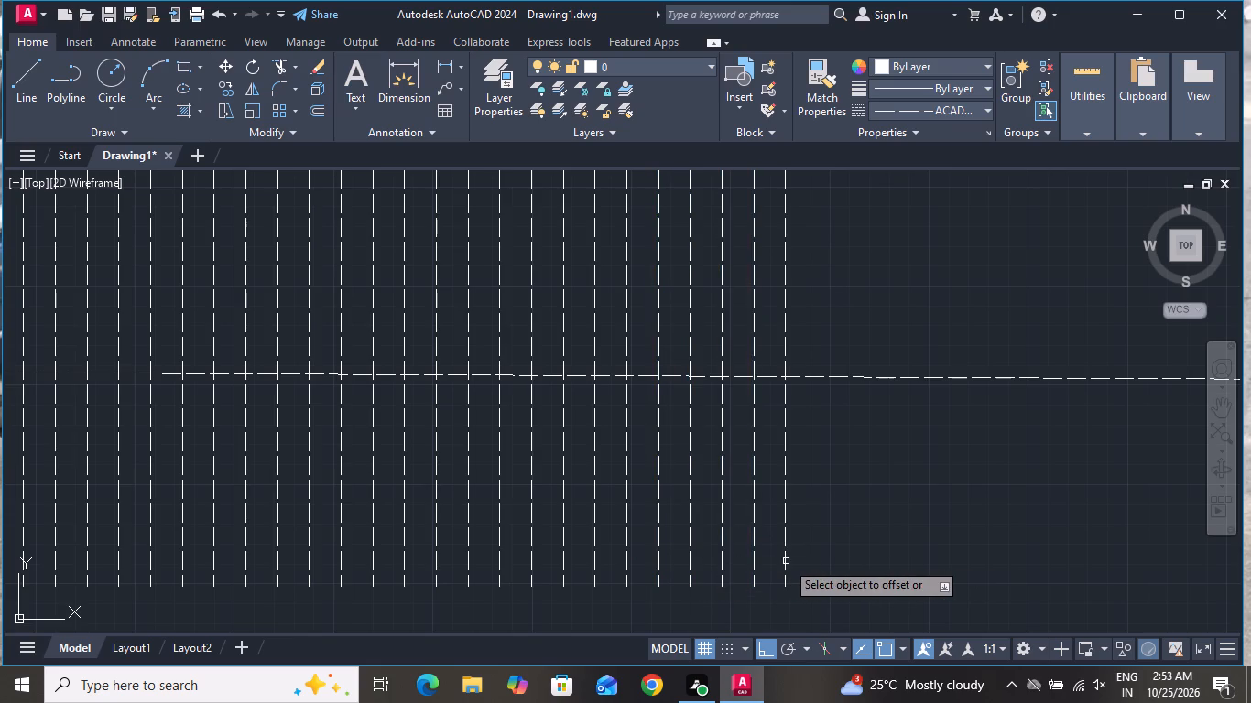
left_click(786, 561)
left_click(848, 563)
left_click(787, 554)
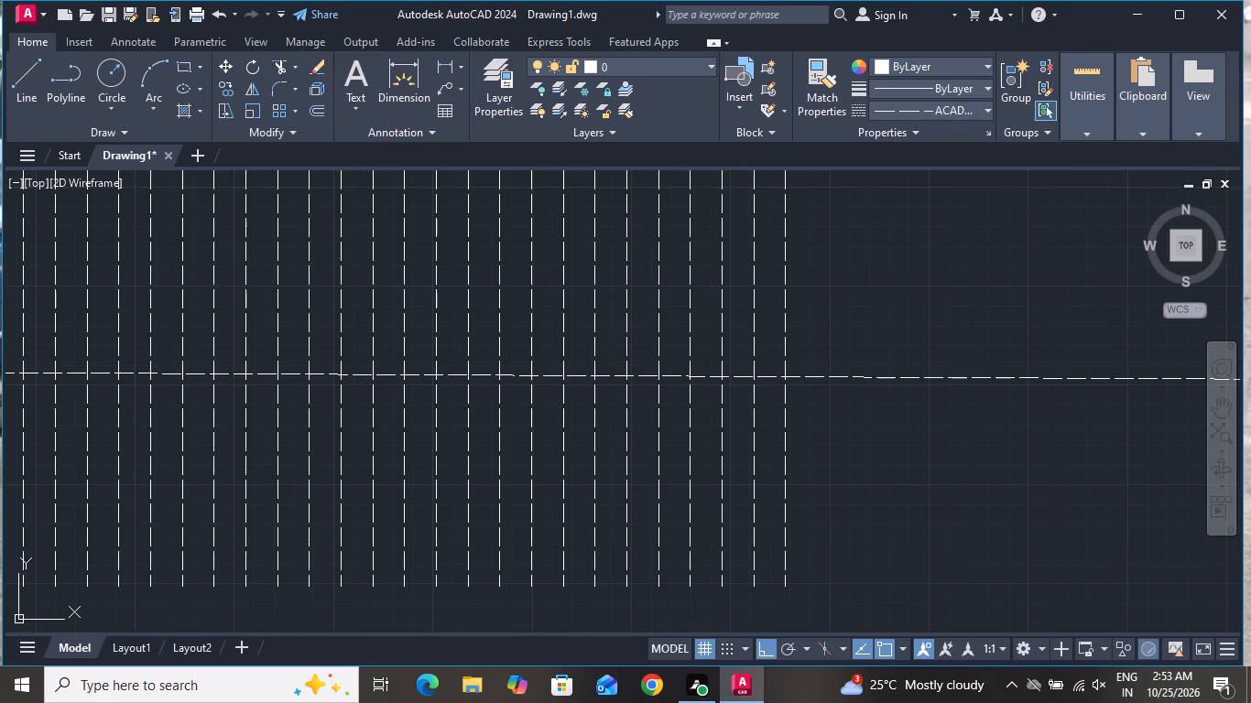
left_click(839, 546)
left_click(816, 554)
left_click(862, 551)
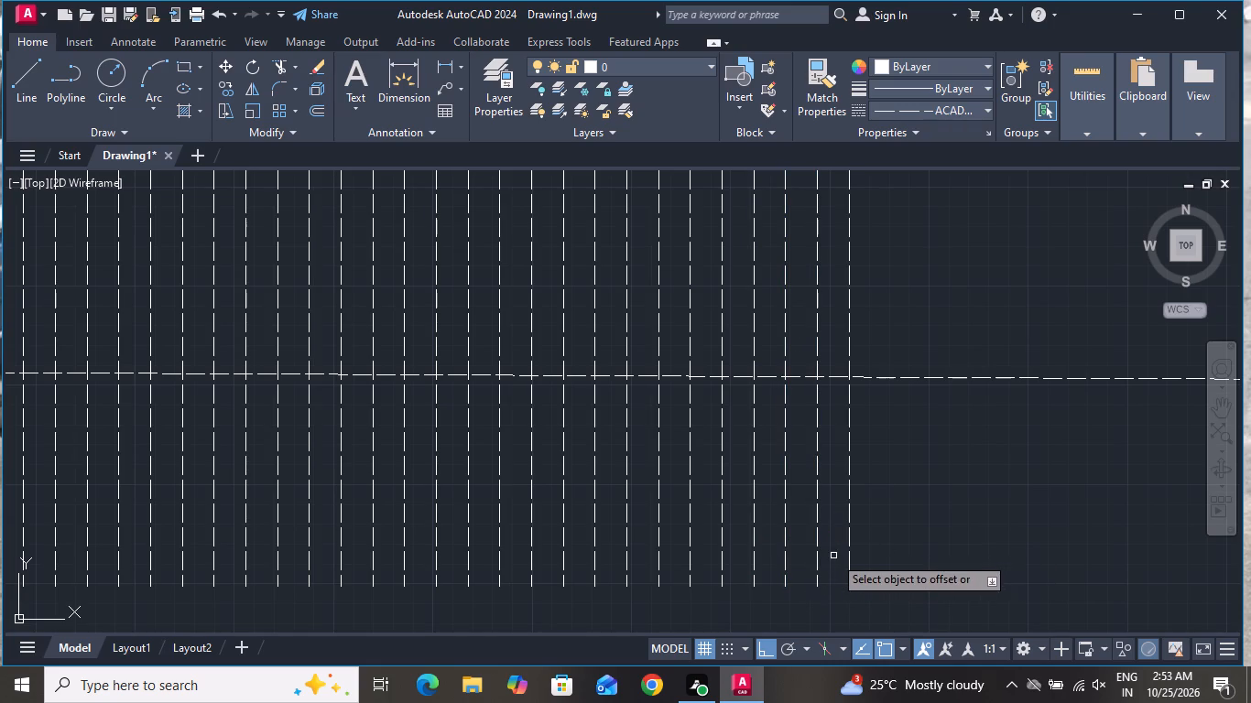
left_click(848, 553)
left_click(884, 552)
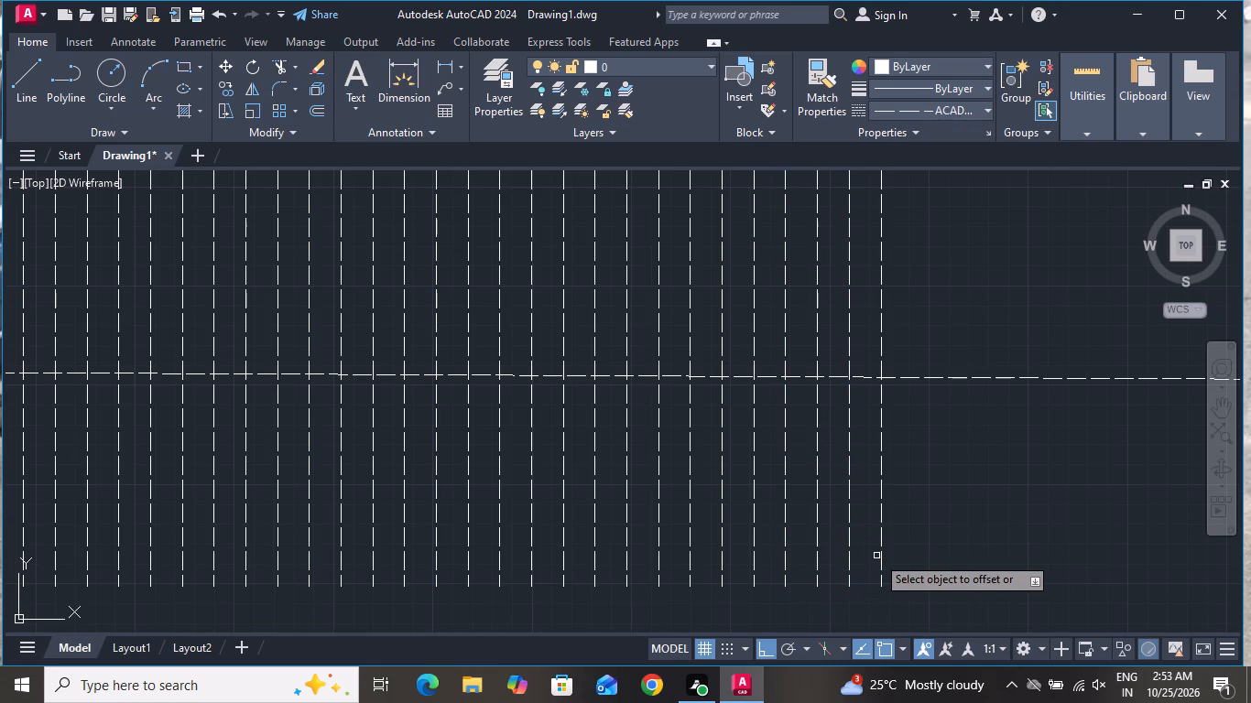
Add five further hanger lines at the right end of the row by repeating the 20 offset.
left_click(883, 553)
left_click(911, 553)
left_click(913, 554)
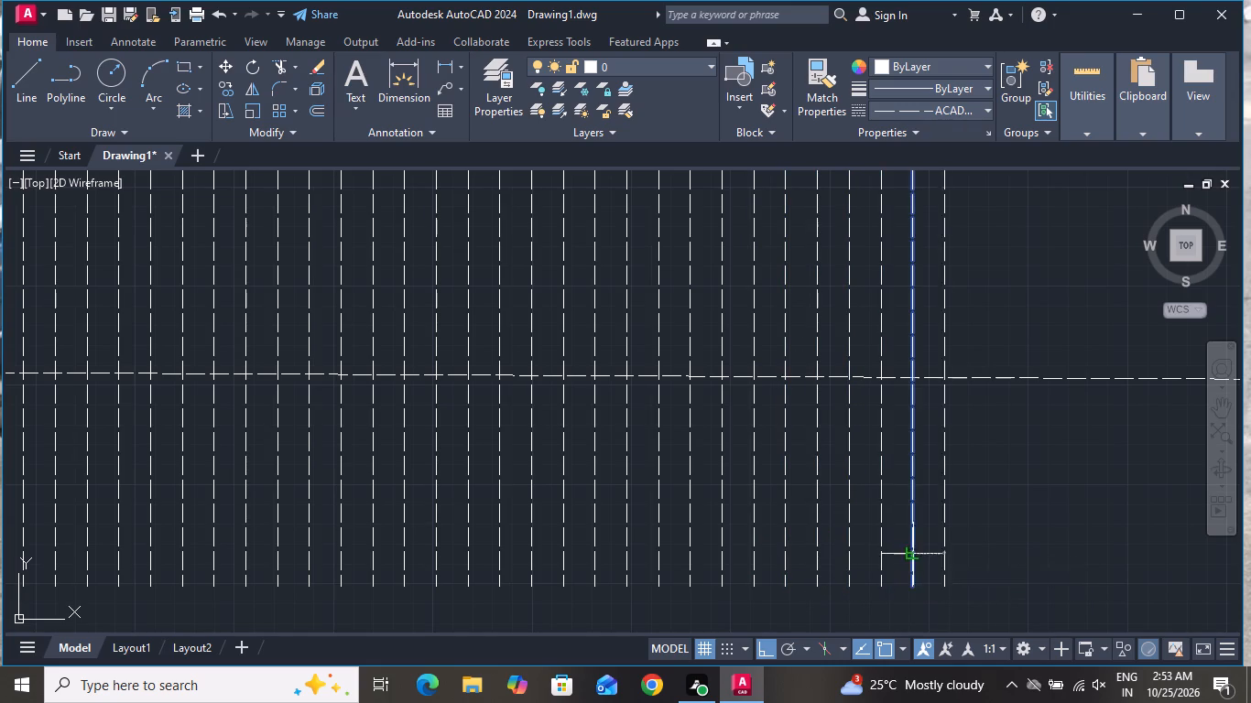
left_click(927, 554)
left_click(945, 551)
left_click(953, 550)
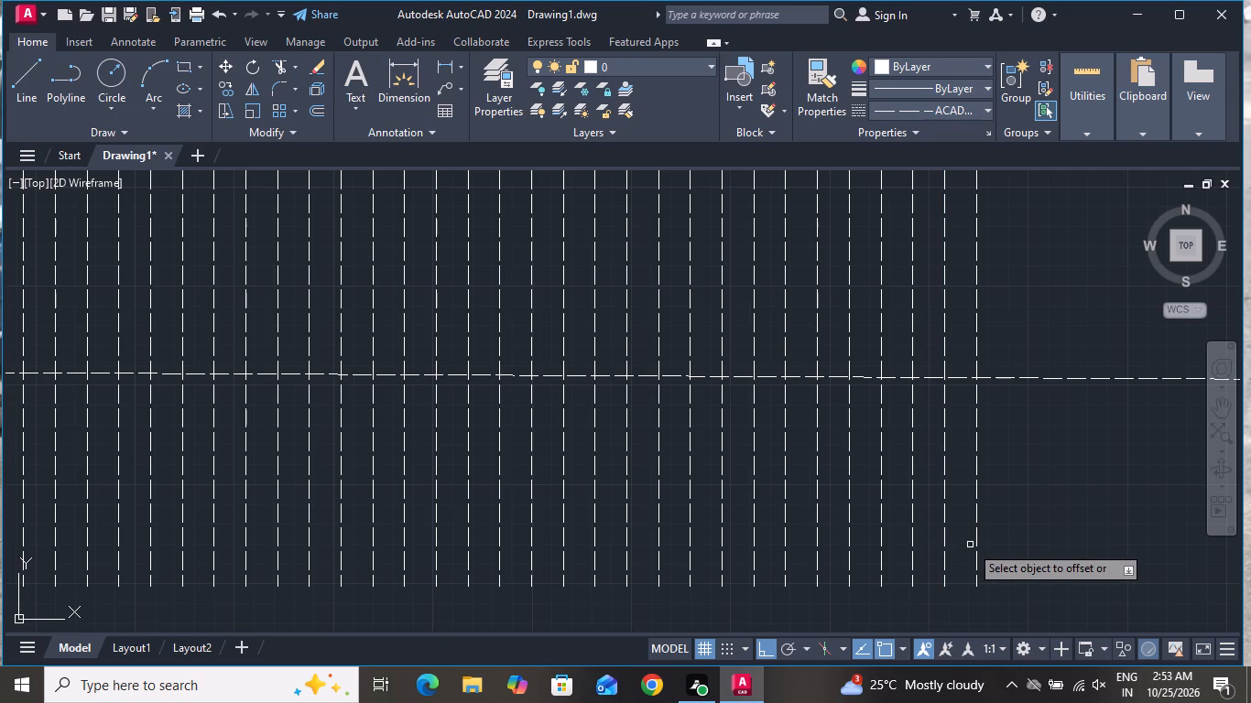
left_click(975, 545)
left_click(1009, 549)
left_click(1009, 550)
left_click(1015, 549)
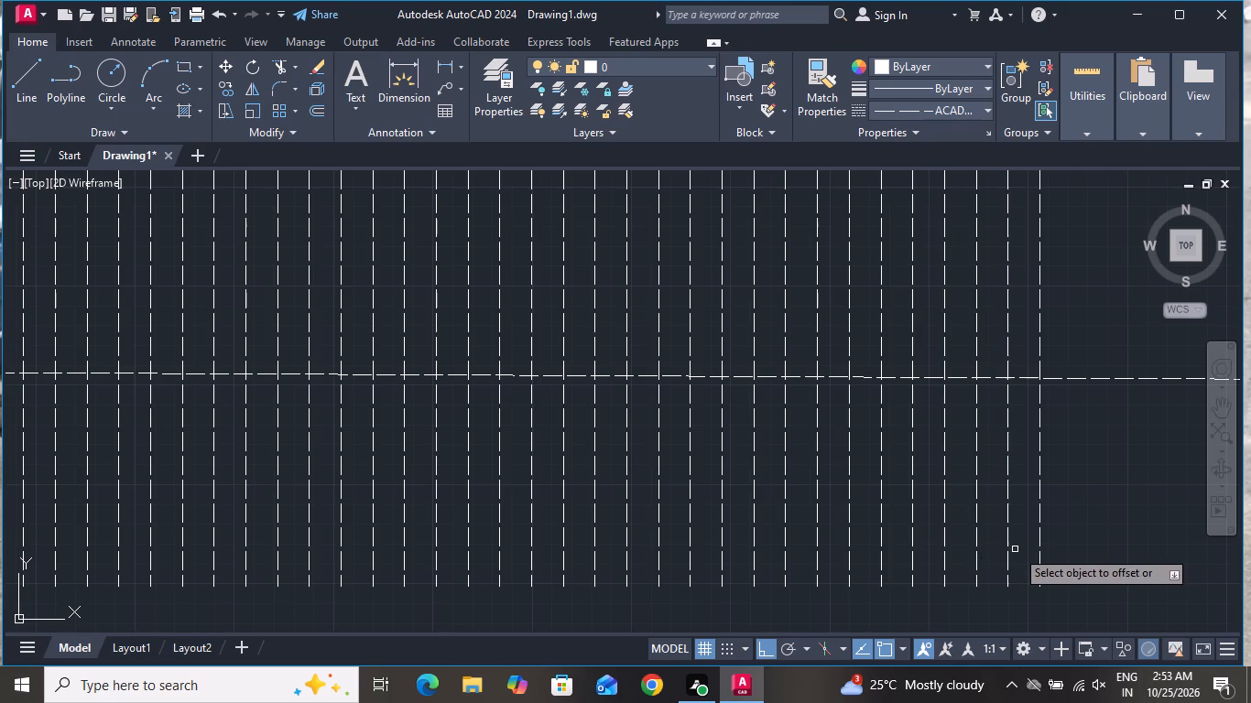
Offset the rightmost hanger line by 20 toward the wardrobe's right end, adding four more hangers in succession.
scroll(875, 549, "down", 3)
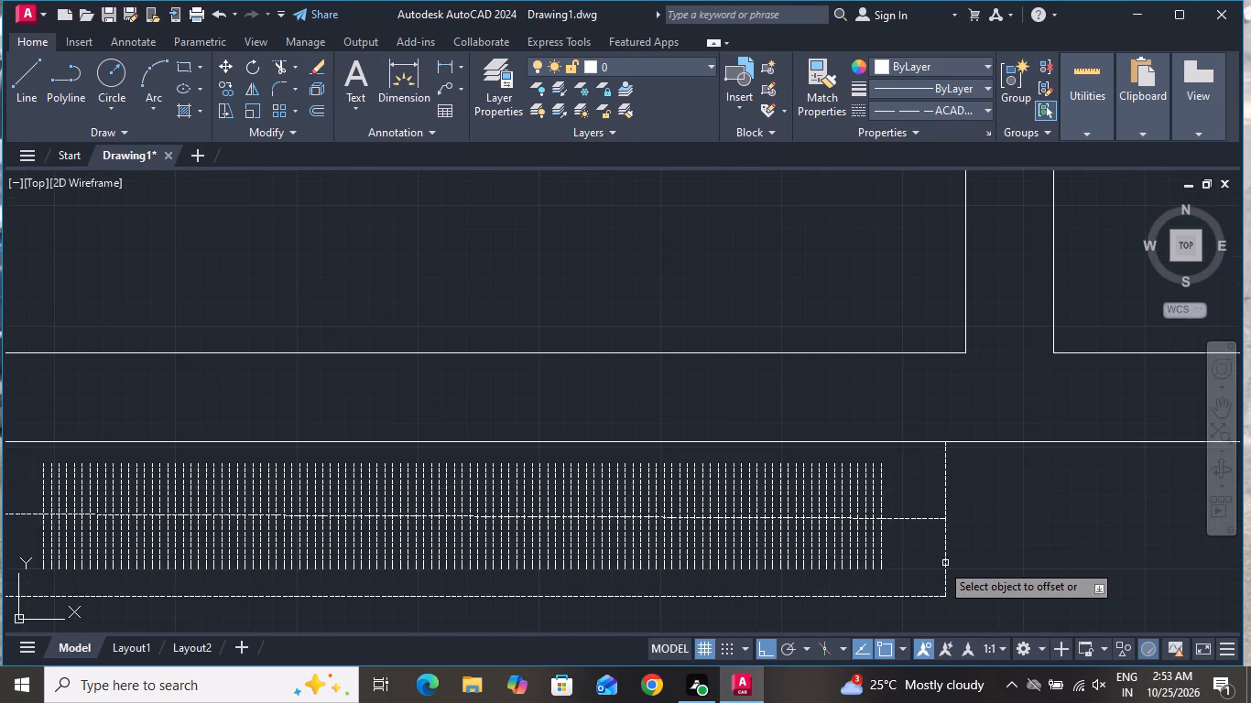
scroll(910, 563, "up", 2)
left_click(830, 575)
left_click(896, 575)
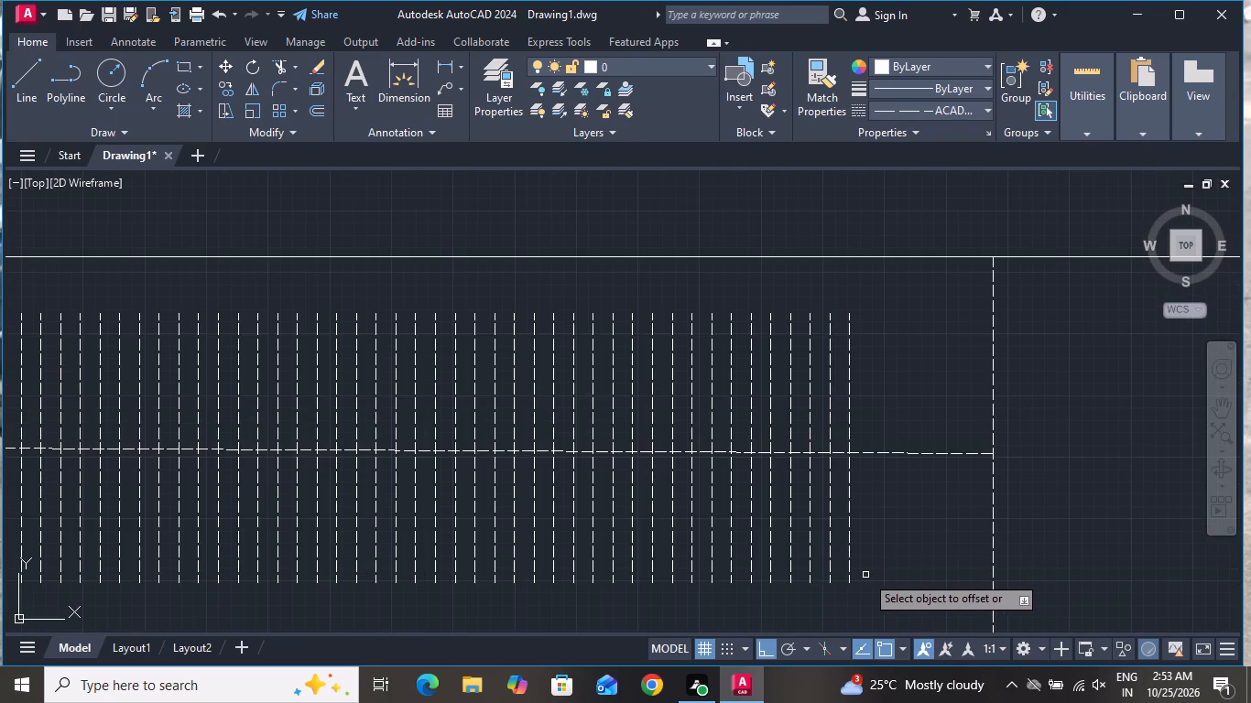
left_click(850, 576)
left_click(897, 576)
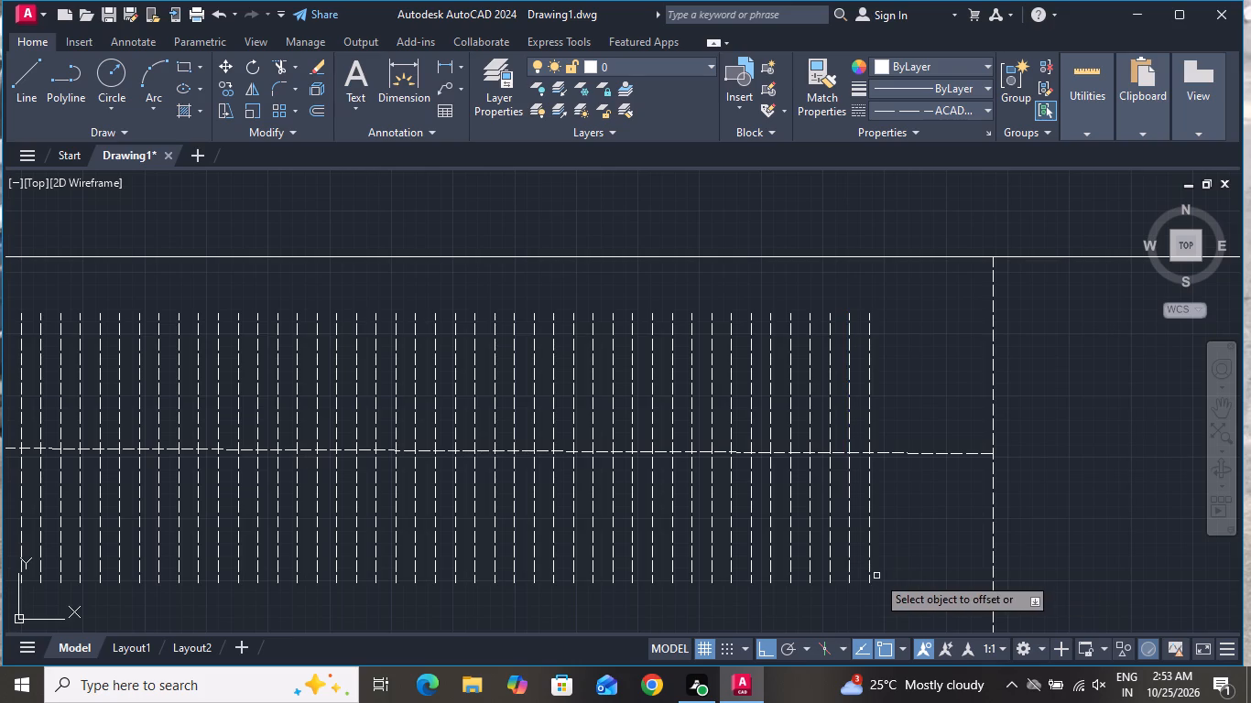
left_click(867, 575)
left_click(924, 572)
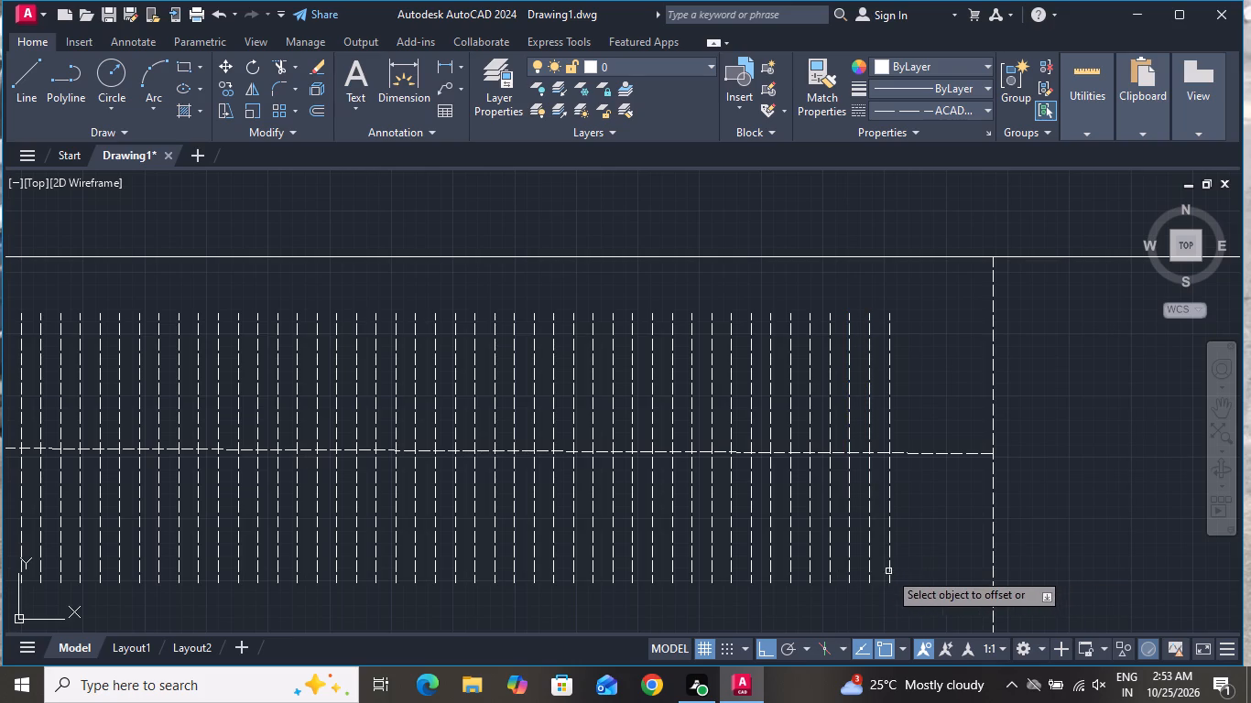
left_click(887, 571)
left_click(943, 571)
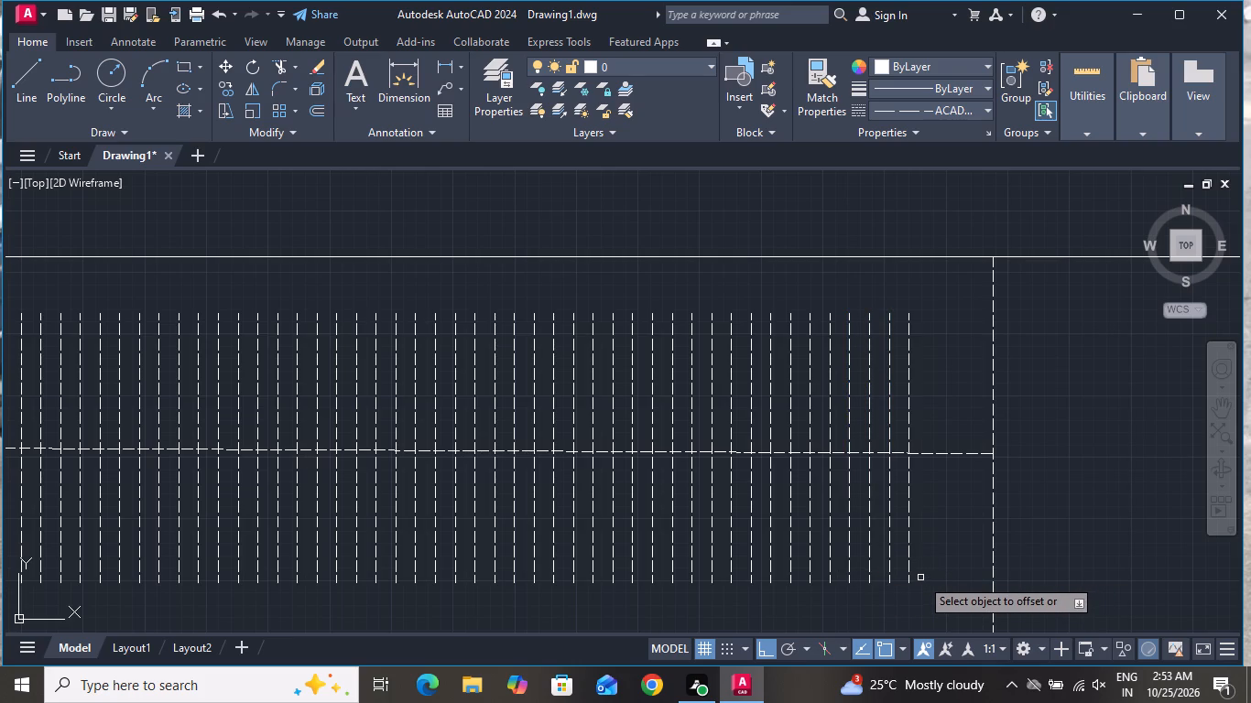
Add the last three hanger lines at the 20 offset up to the wardrobe's right edge and end the Offset command.
left_click(911, 578)
left_click(931, 578)
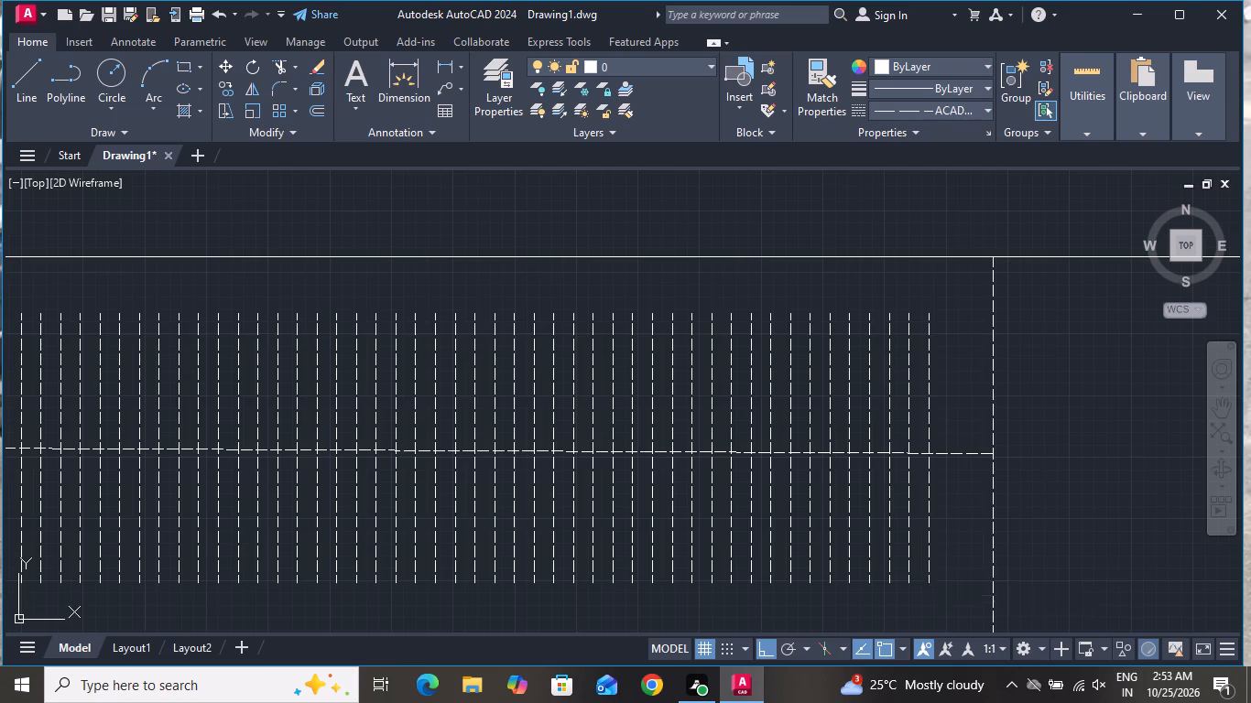
left_click(930, 578)
left_click(972, 568)
left_click(949, 568)
left_click(991, 568)
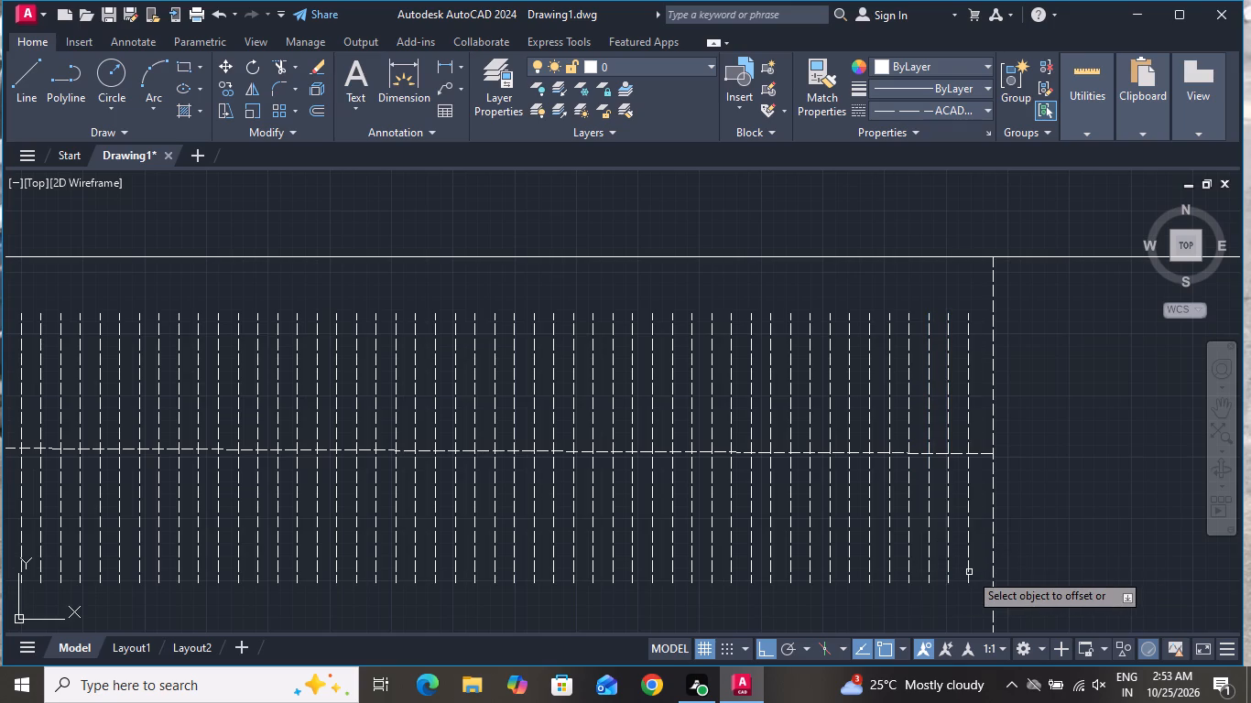
scroll(973, 572, "down", 5)
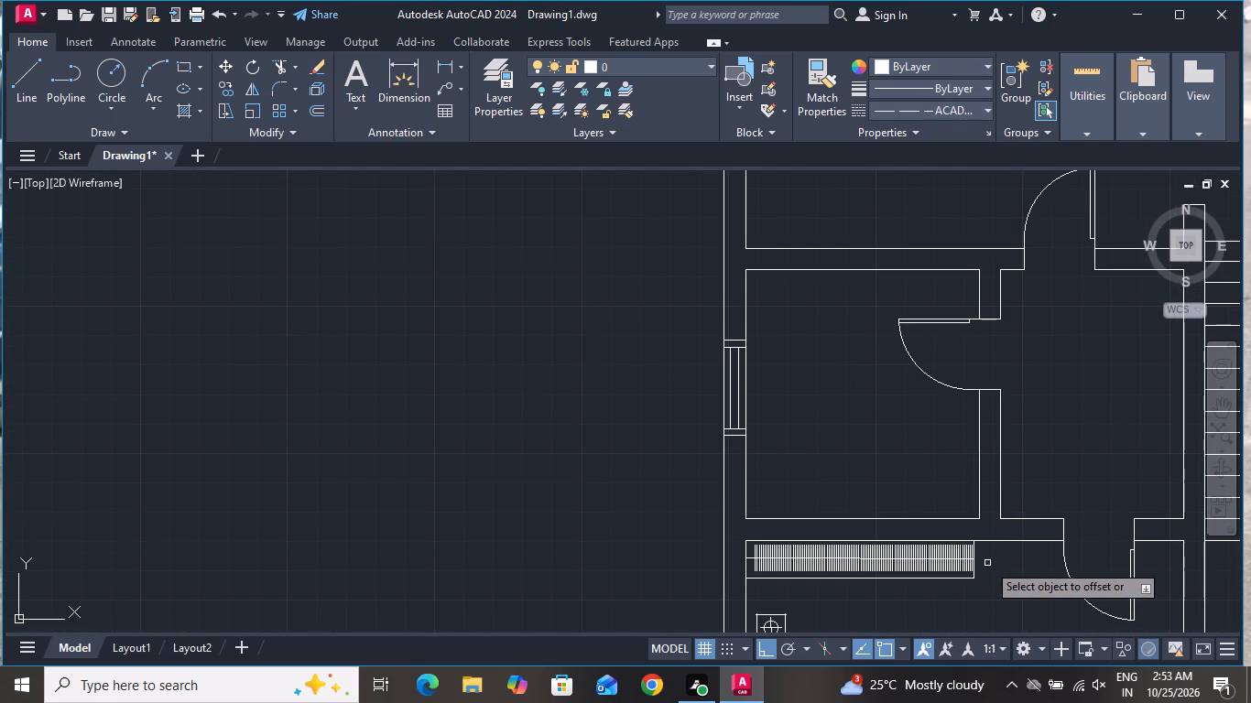
right_click(989, 563)
left_click(1046, 402)
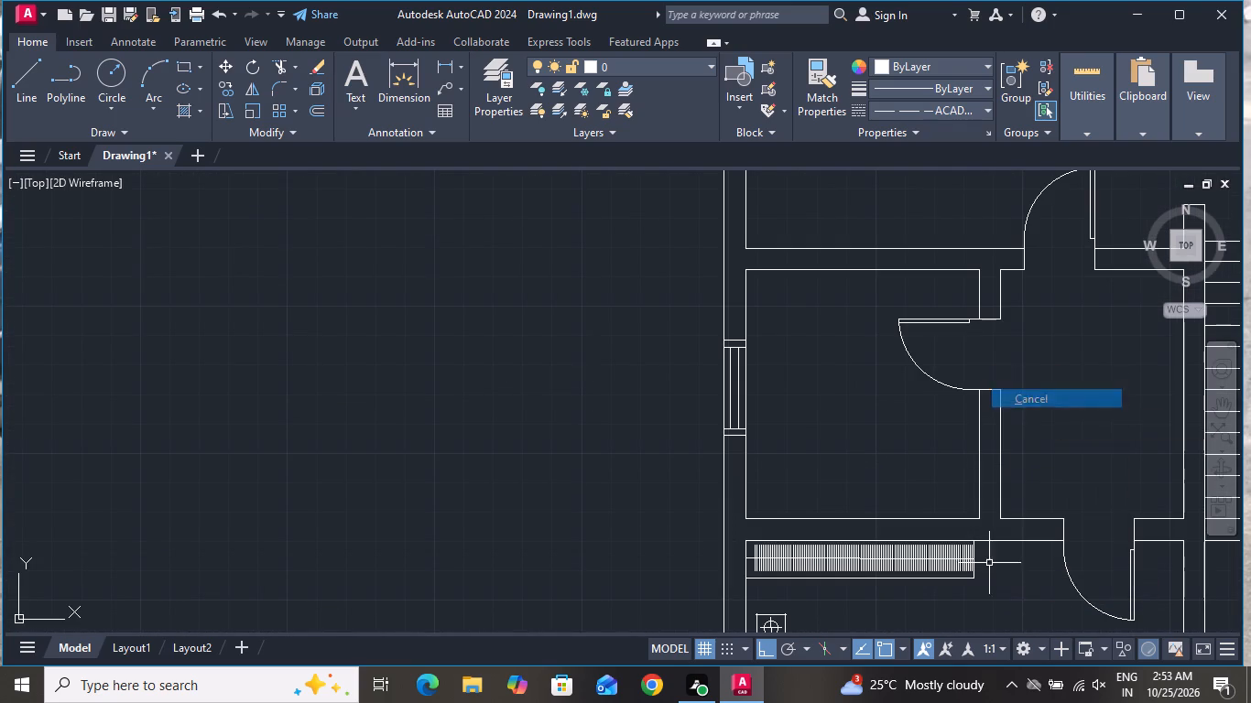
scroll(816, 415, "down", 4)
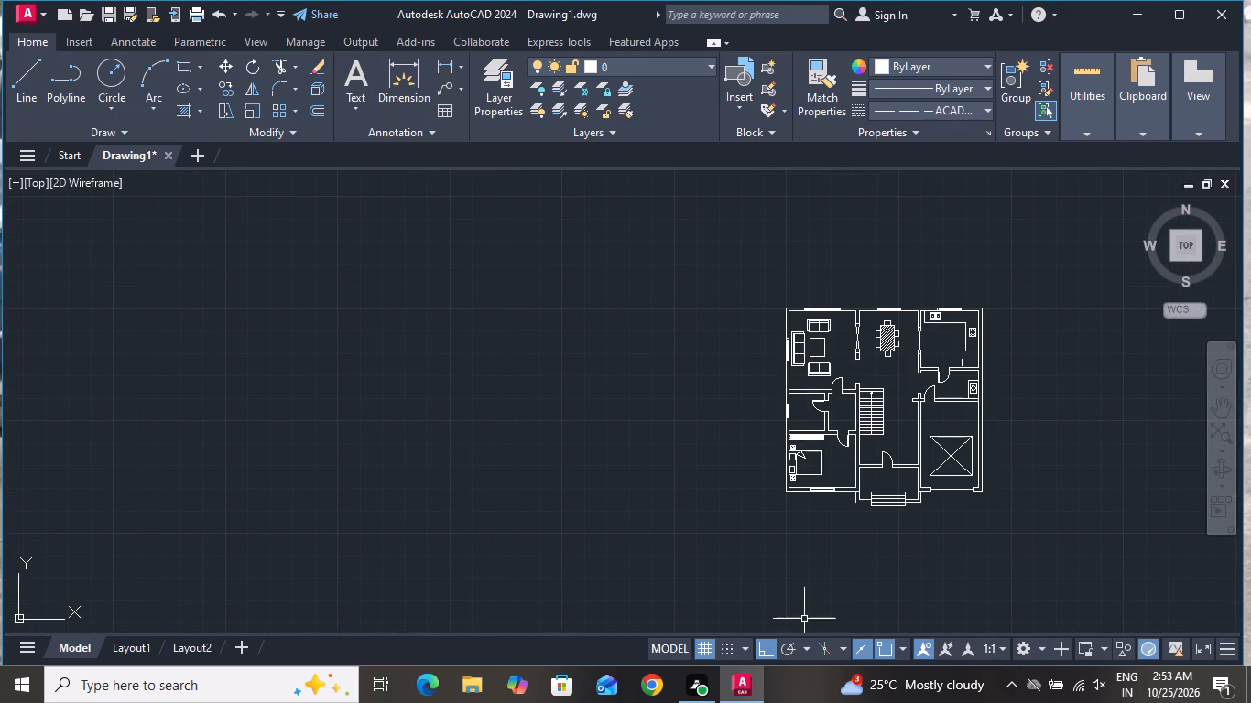
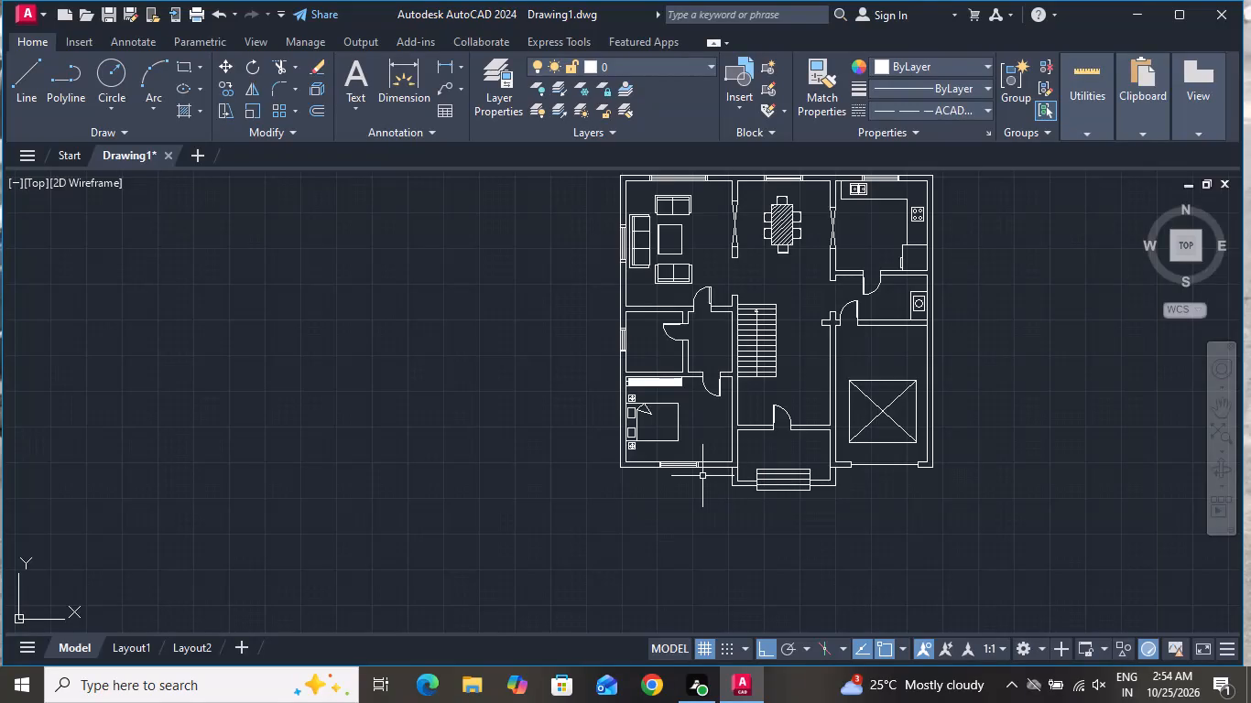
Draw a 13200 horizontal baseline beside the floor plan, with a vertical line about 9850 high rising from its far end.
scroll(684, 509, "down", 1)
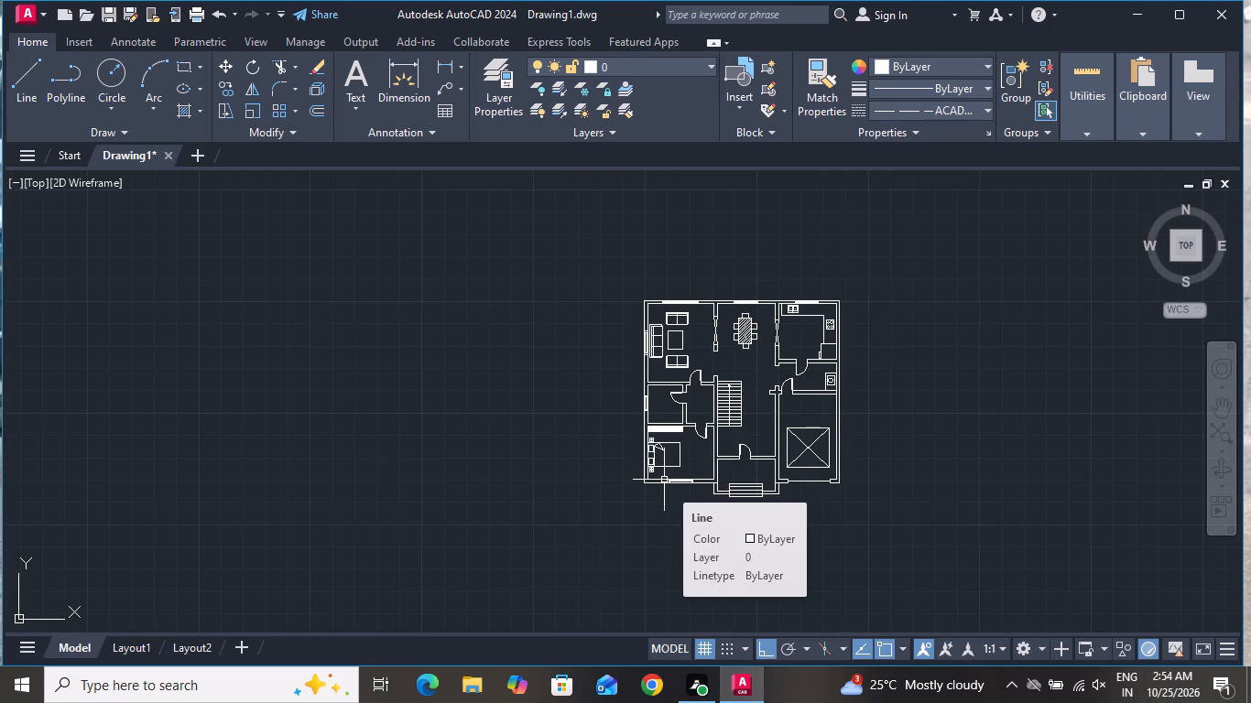
scroll(647, 453, "down", 2)
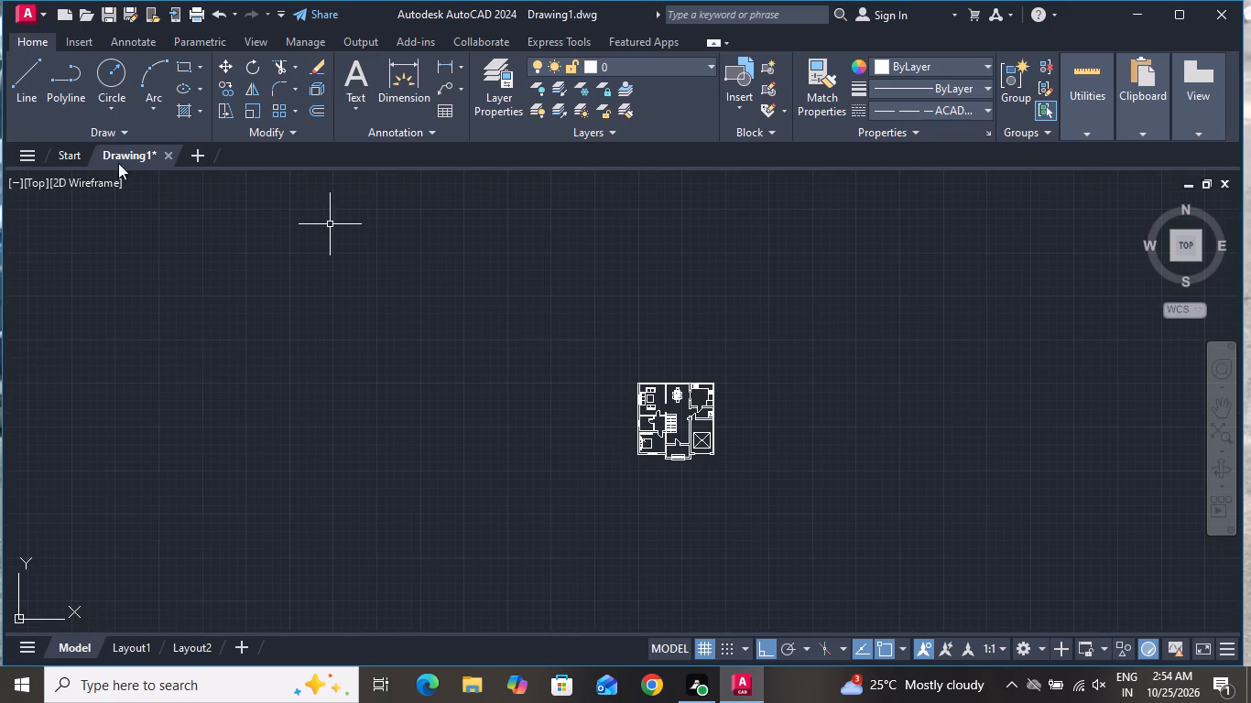
left_click(12, 70)
scroll(834, 462, "up", 3)
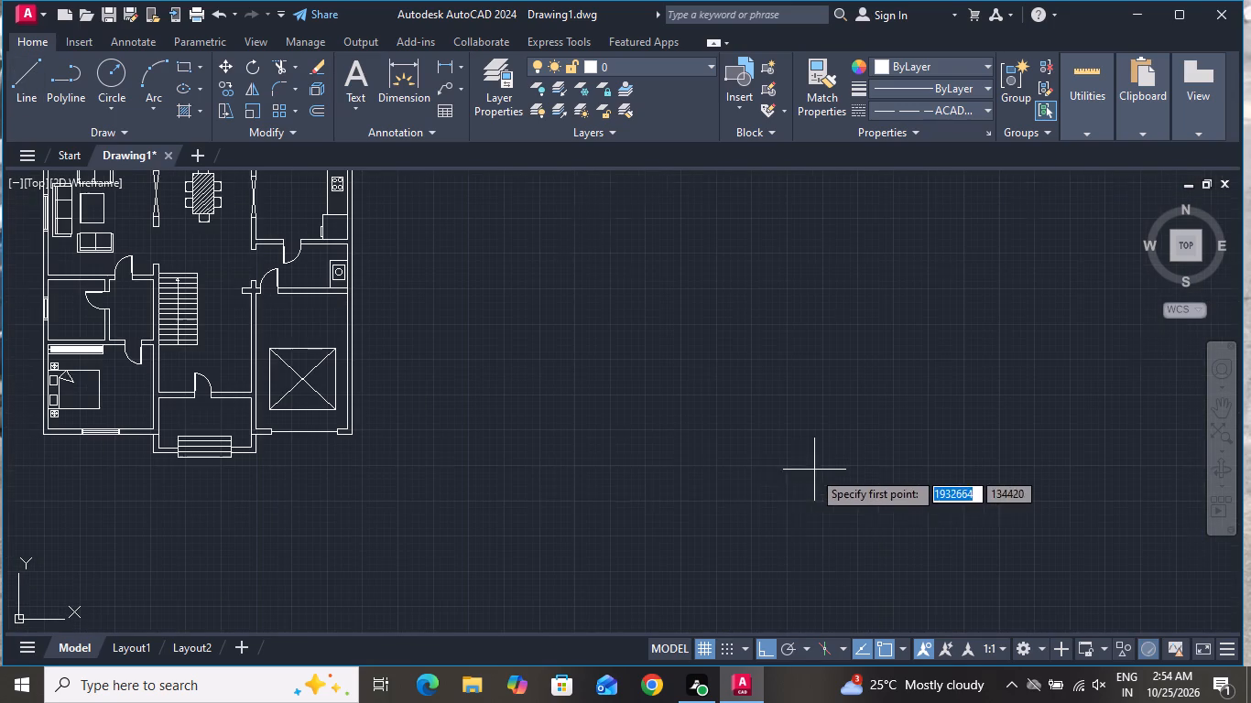
left_click(435, 429)
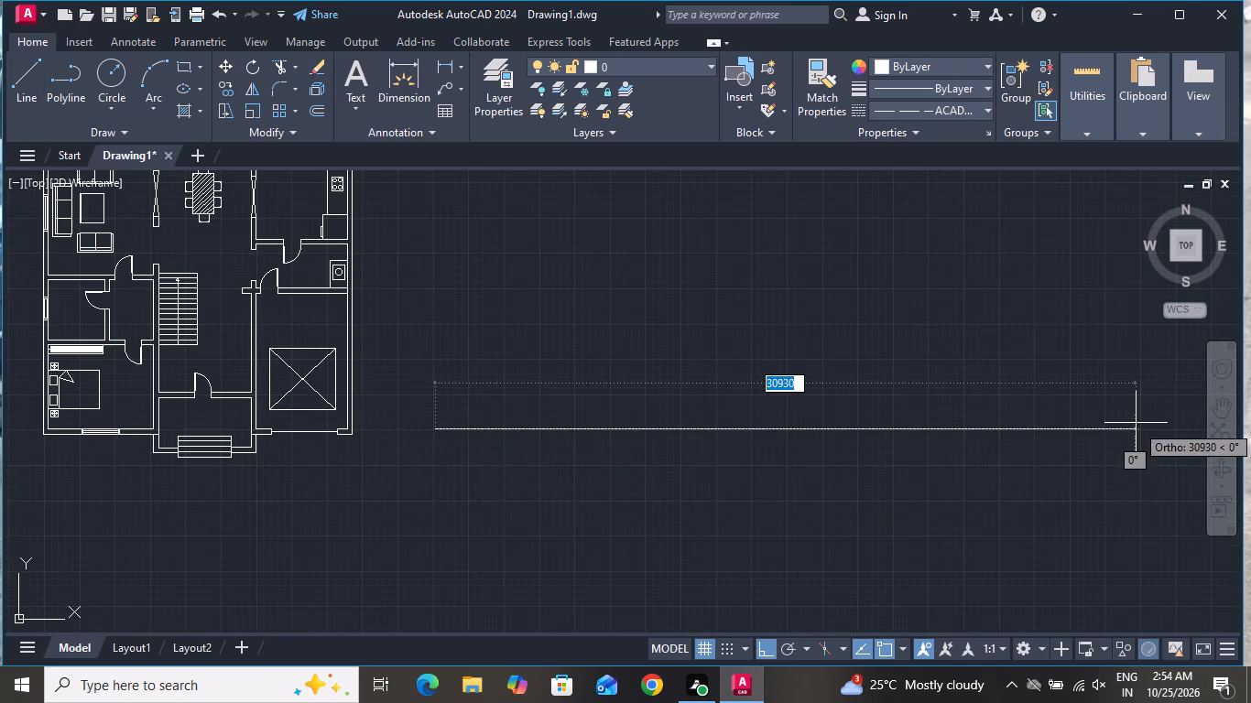
key("1")
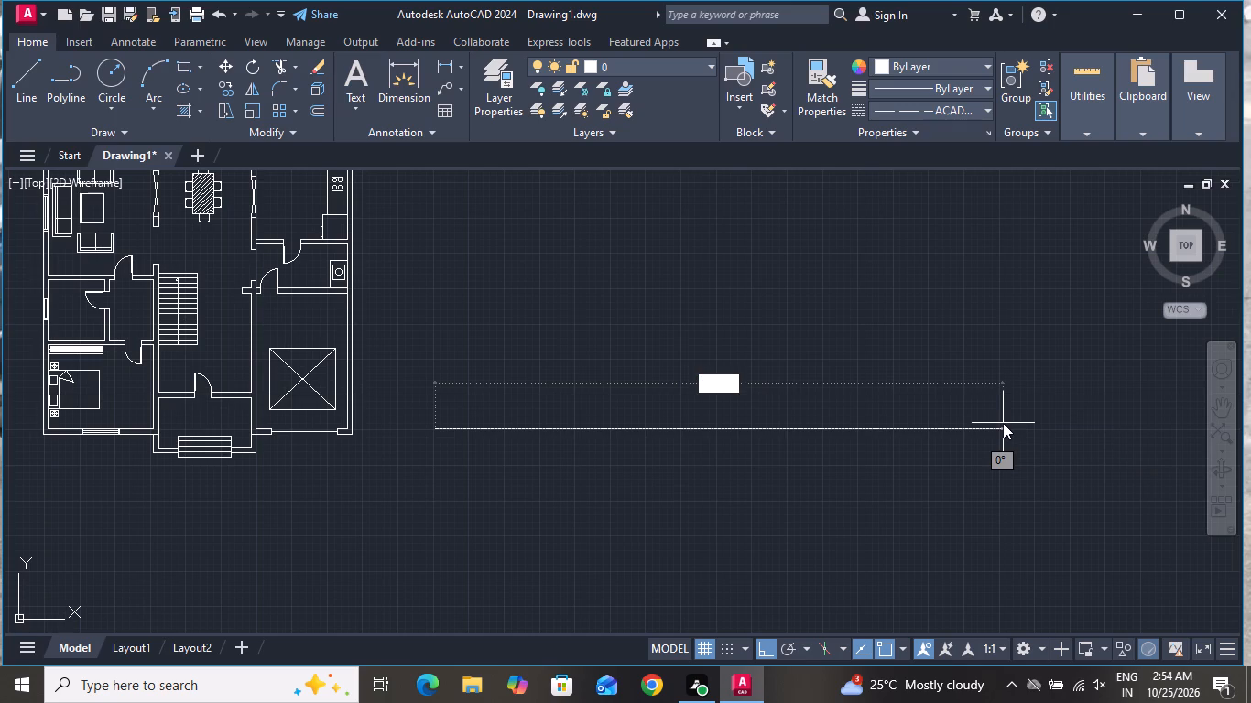
type("32")
type("00")
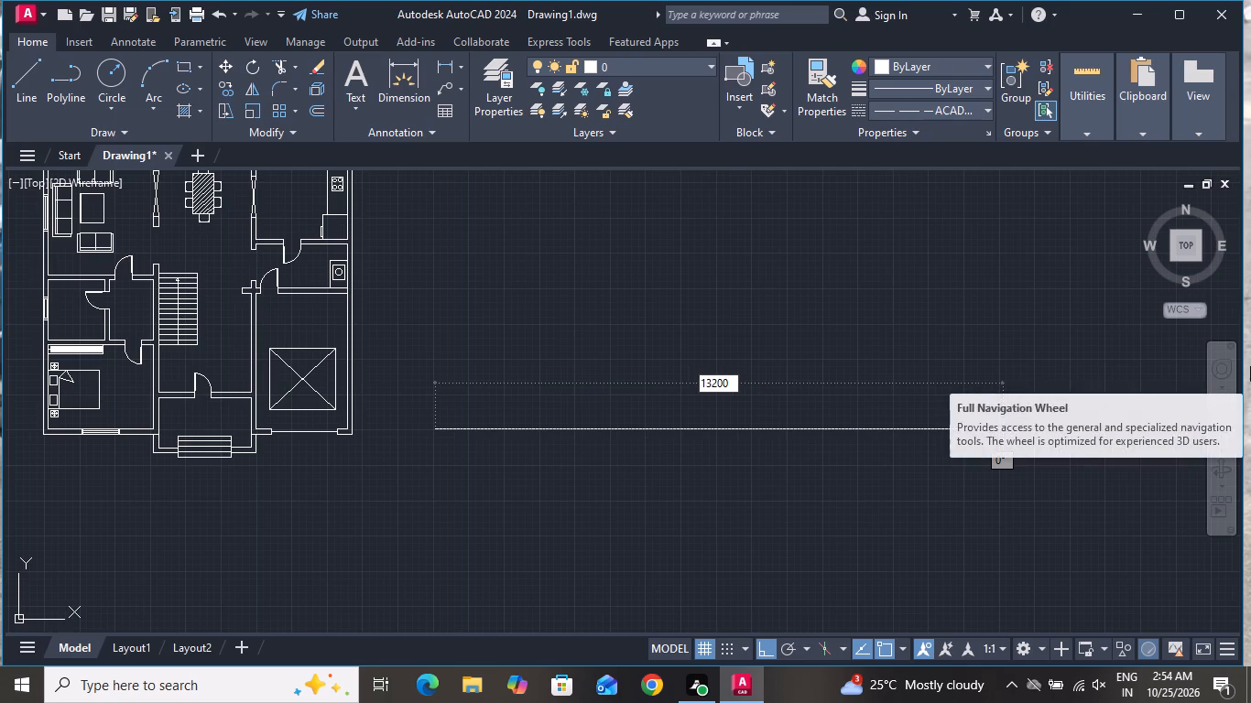
key("space")
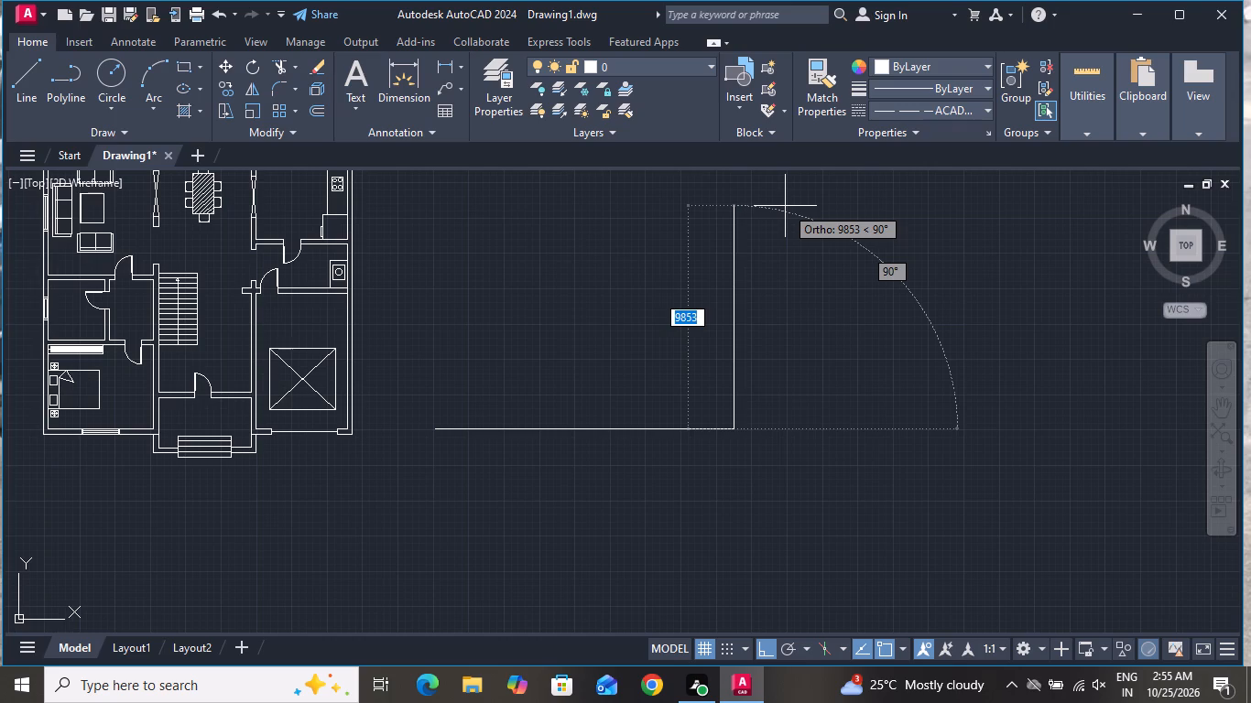
left_click(785, 206)
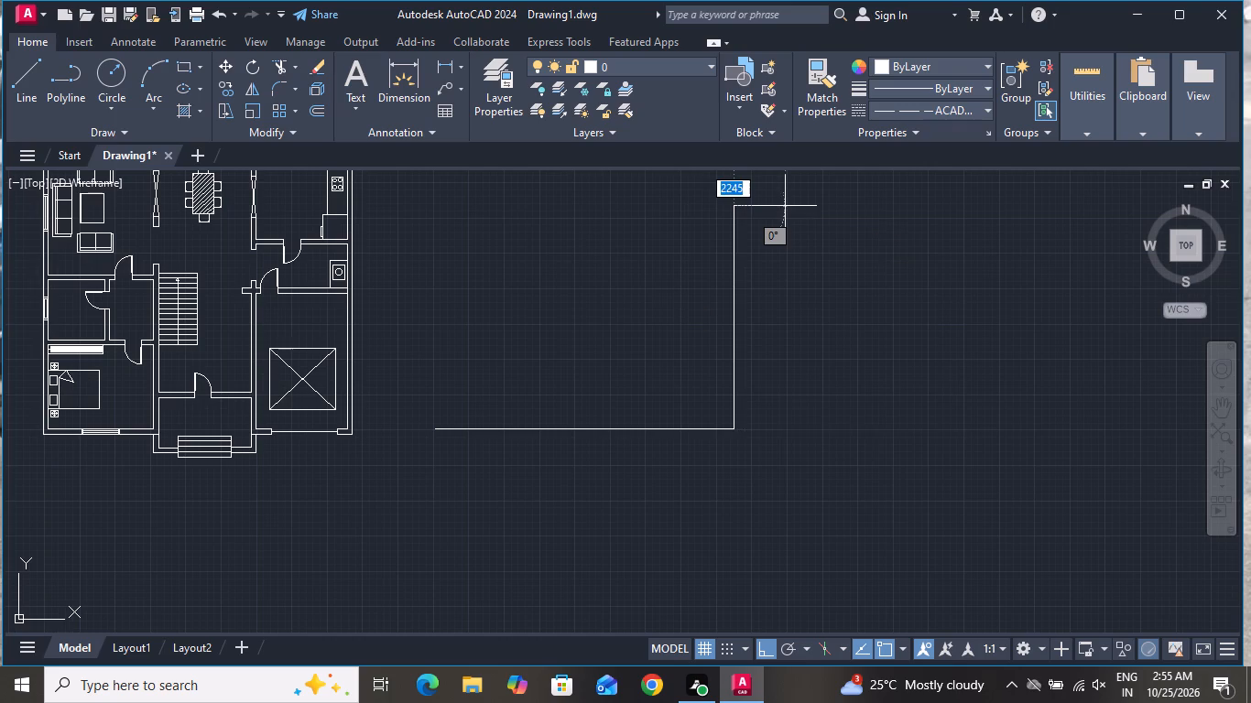
right_click(785, 206)
left_click(839, 238)
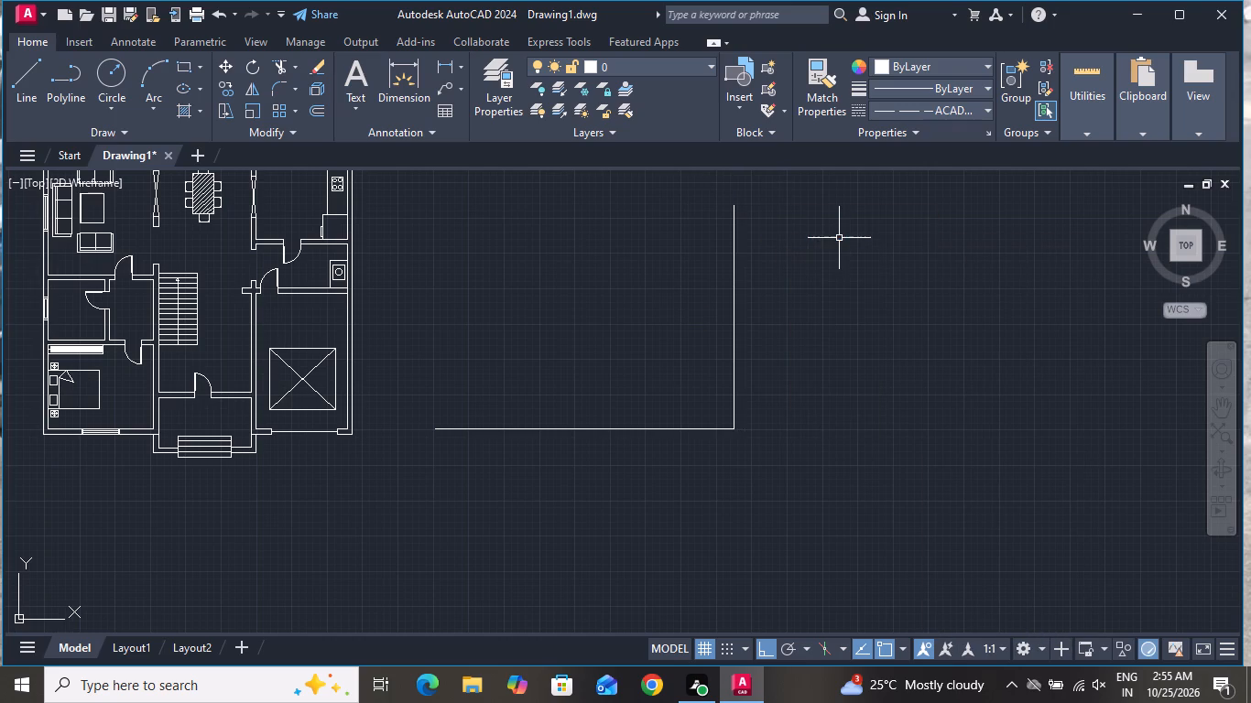
Draw a second vertical line about 3618 inside the first, from level with its top down to the baseline.
left_click(23, 75)
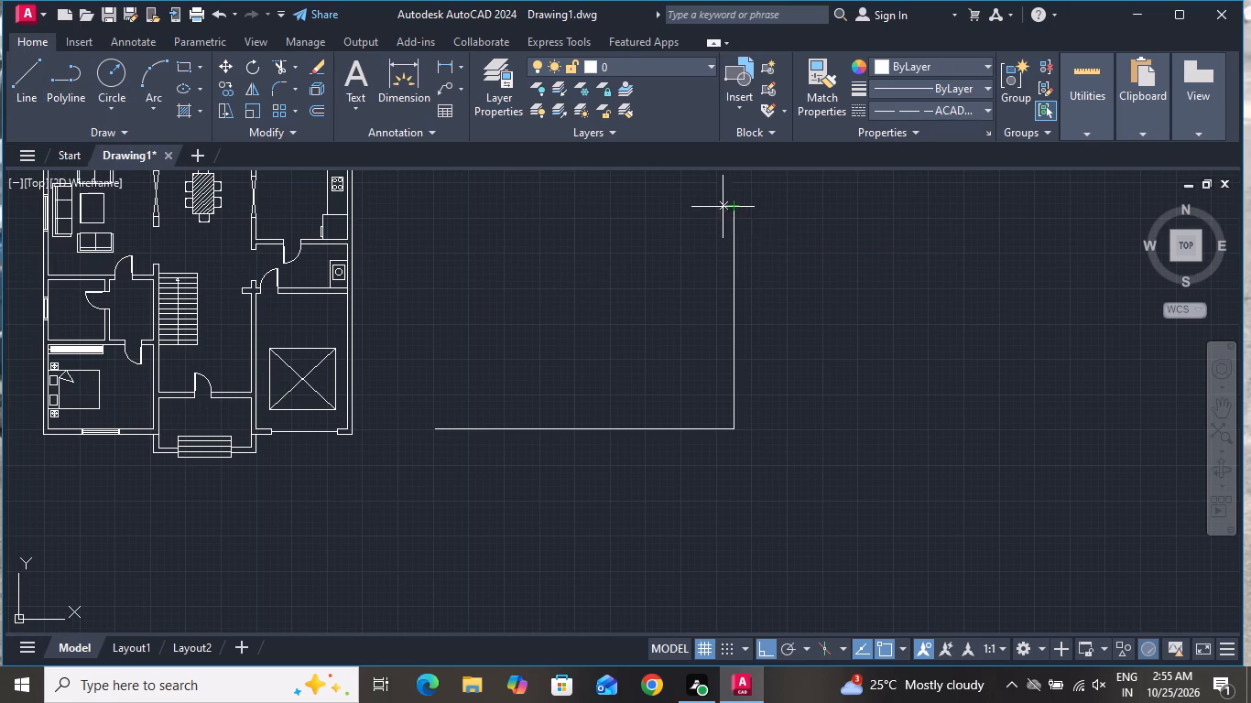
left_click(651, 205)
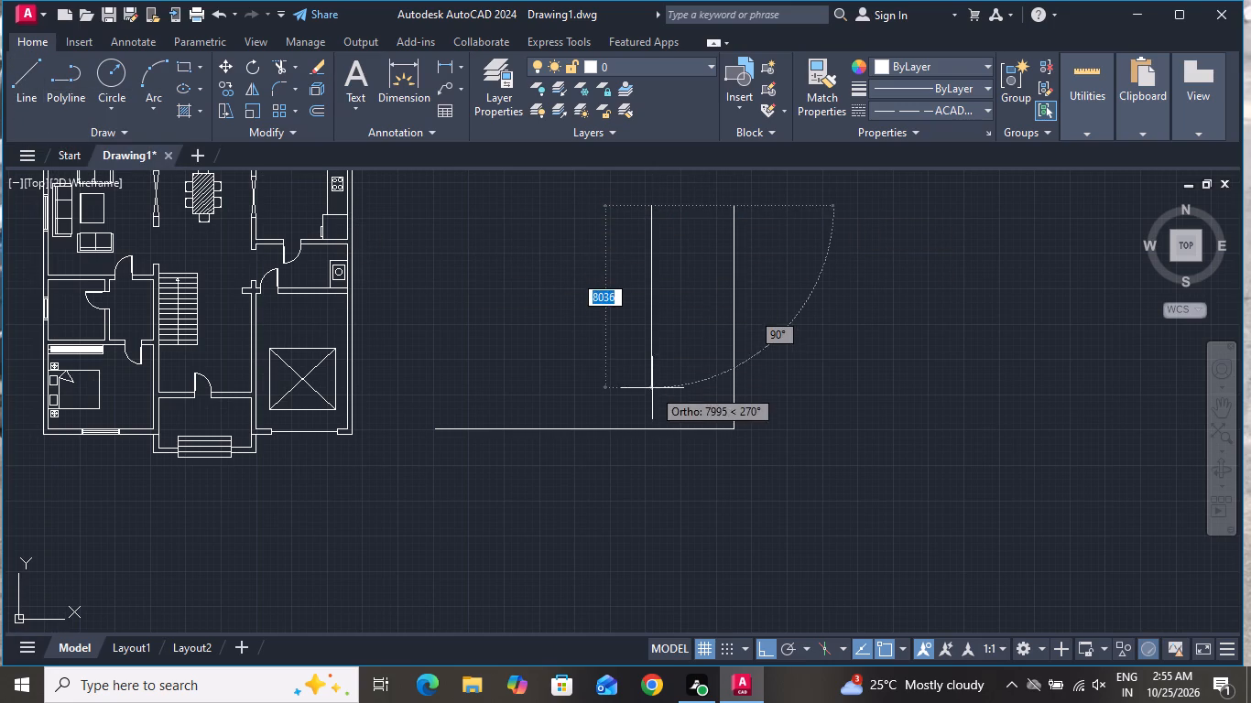
left_click(647, 427)
right_click(647, 429)
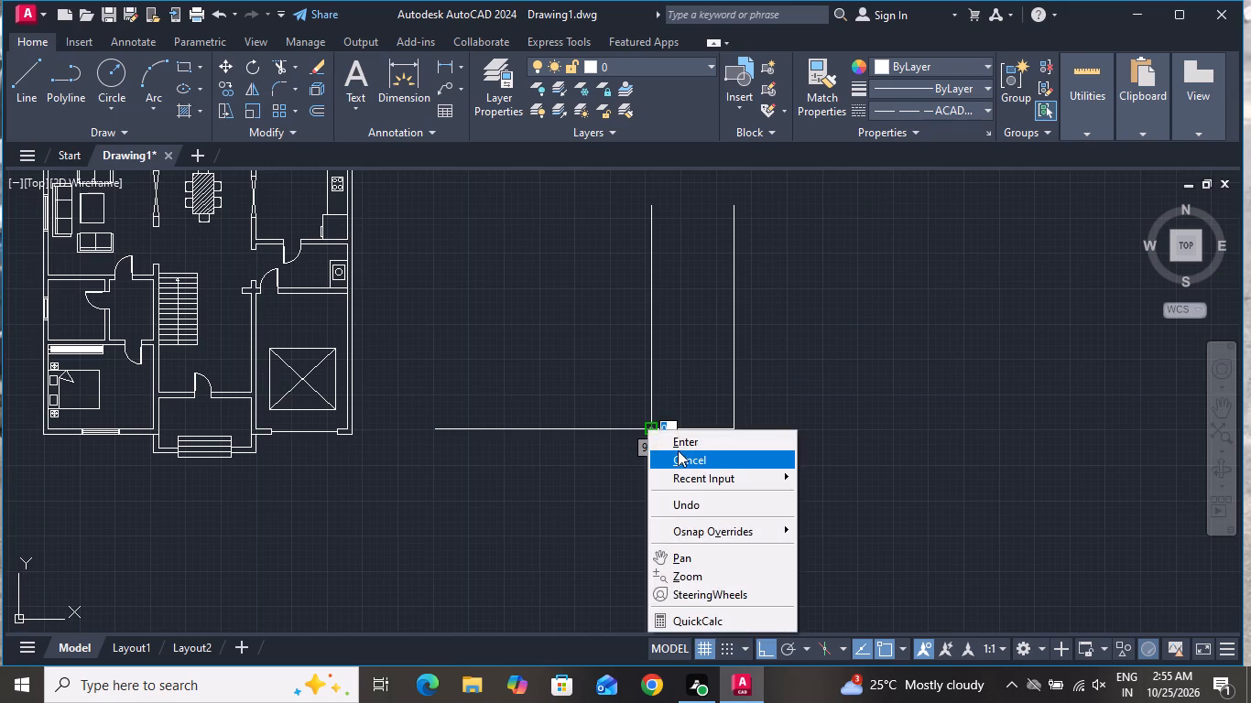
left_click(678, 450)
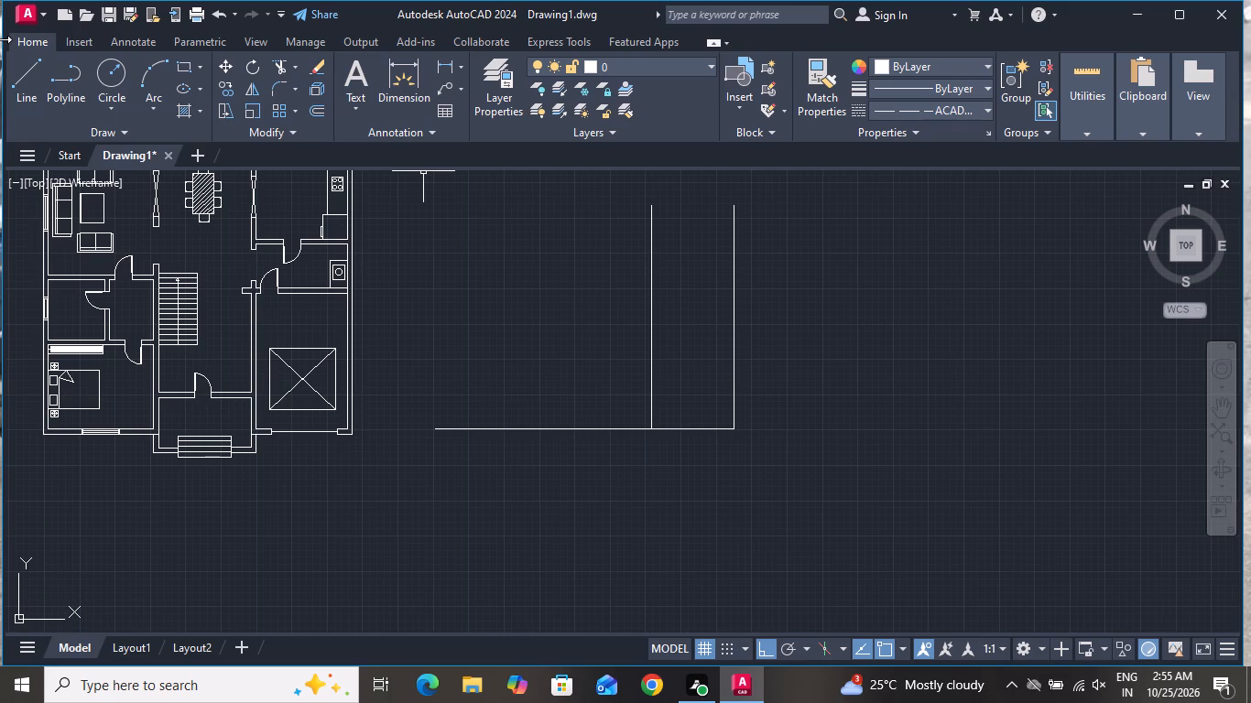
Draw a window rectangle about 2079 by 1975 between the two vertical lines, above the baseline.
left_click(188, 67)
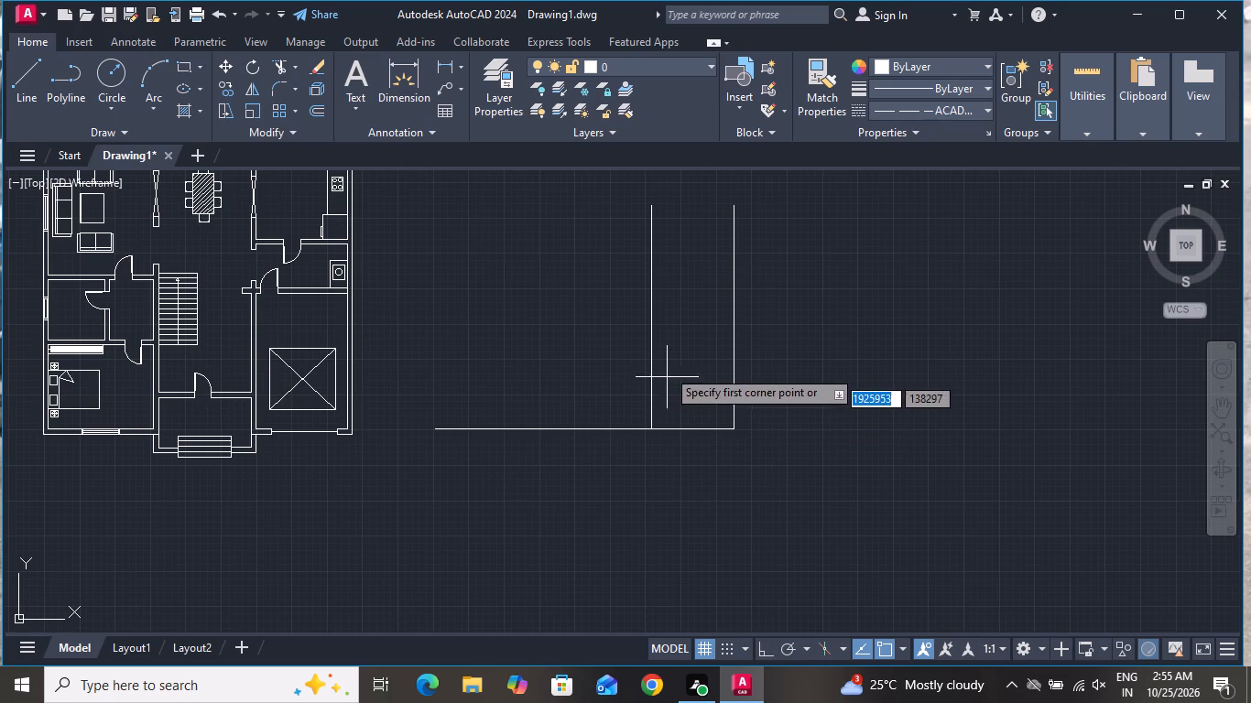
scroll(669, 338, "up", 1)
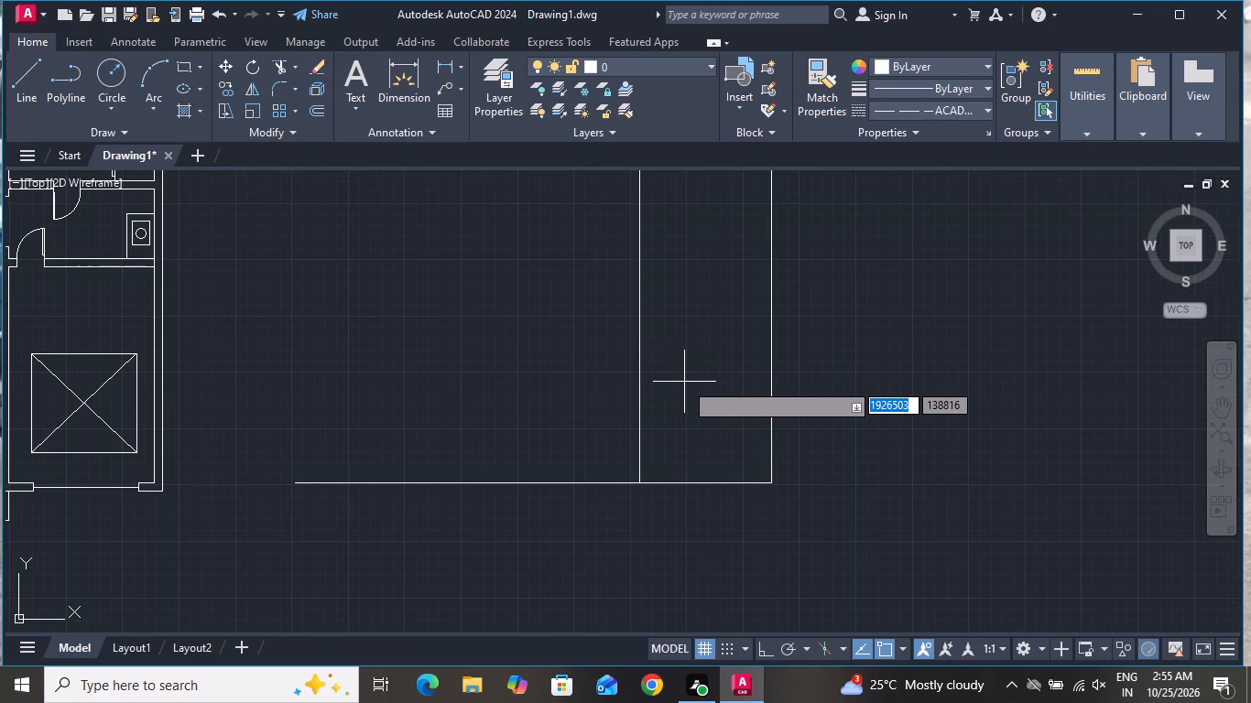
left_click(669, 359)
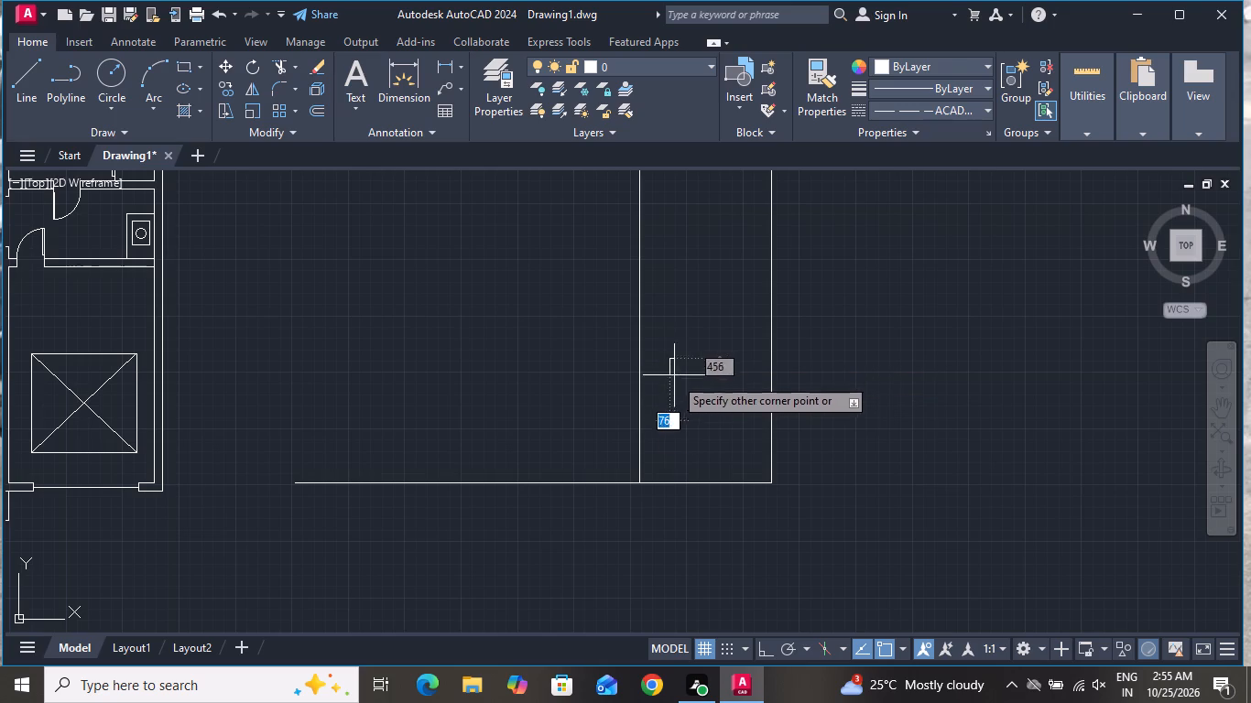
left_click(745, 429)
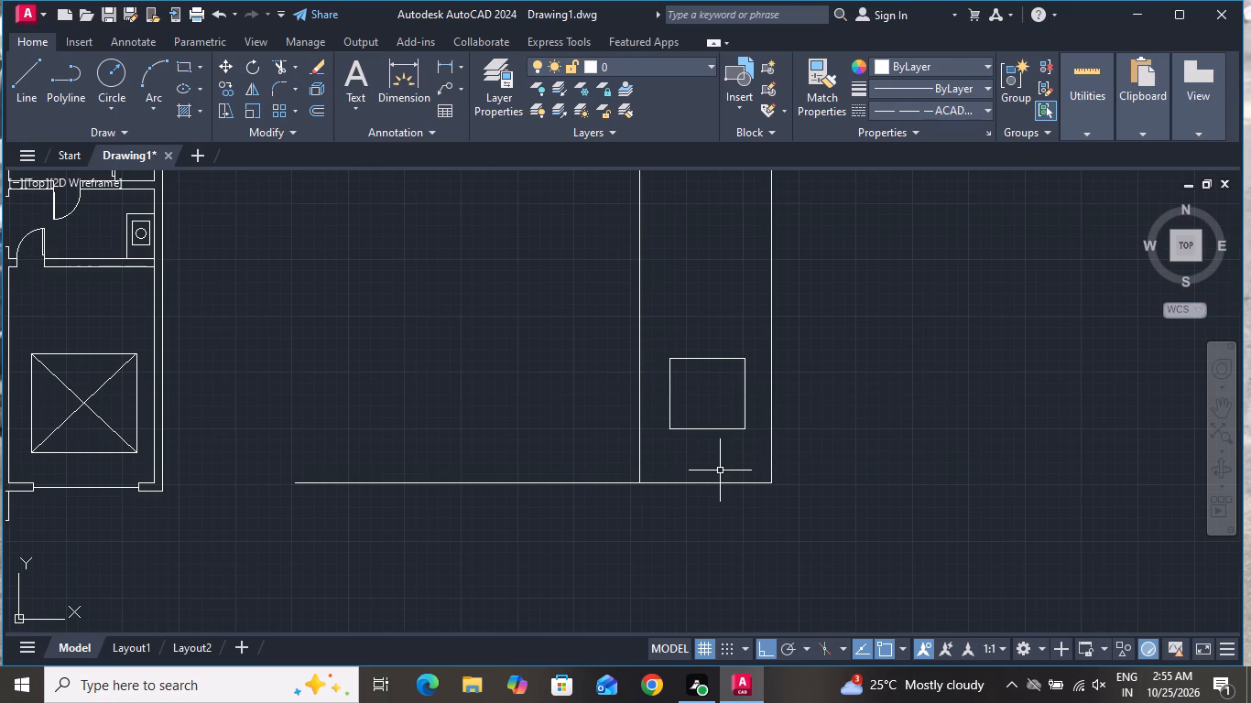
Offset the window rectangle 40 inward to form its frame.
type("O")
key("space")
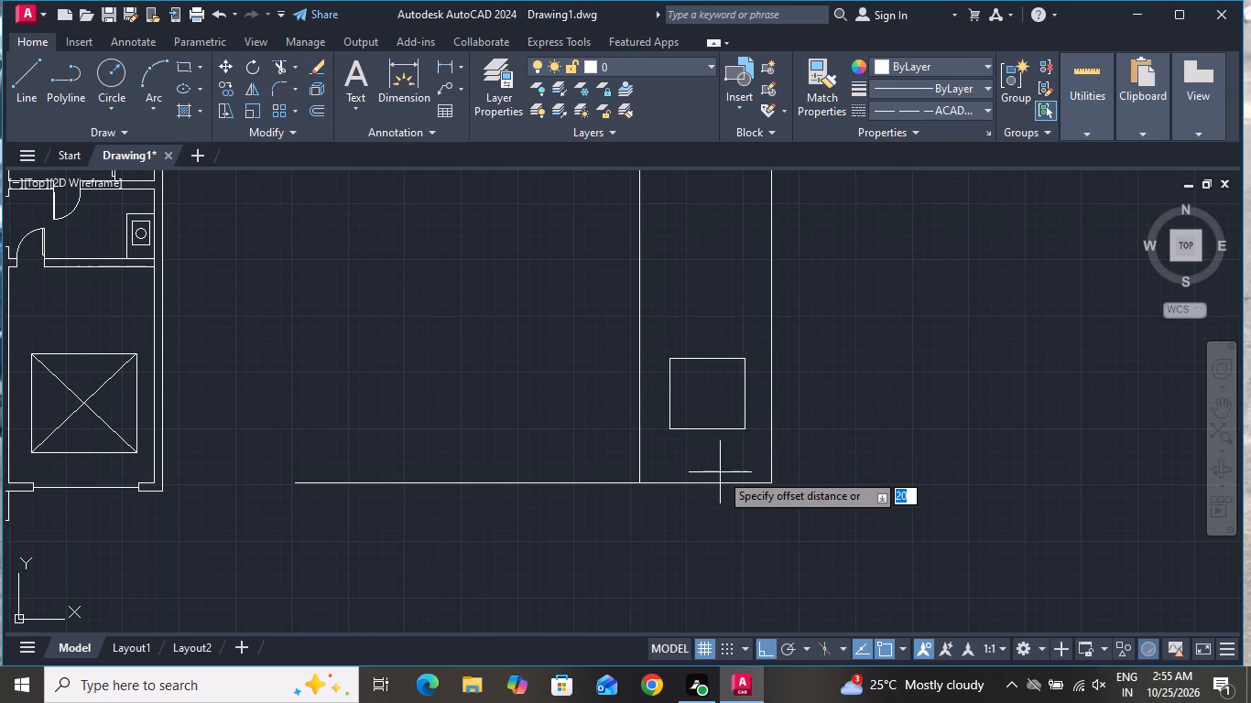
key("4")
key("0")
key("space")
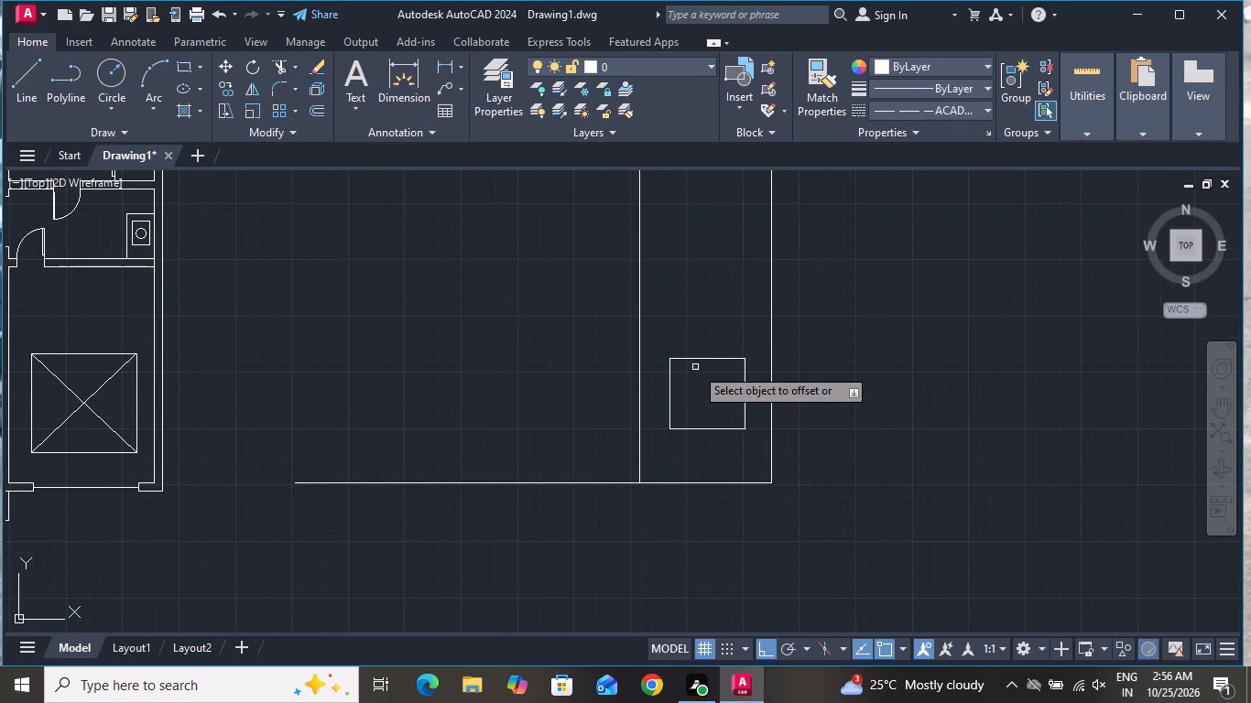
left_click(698, 360)
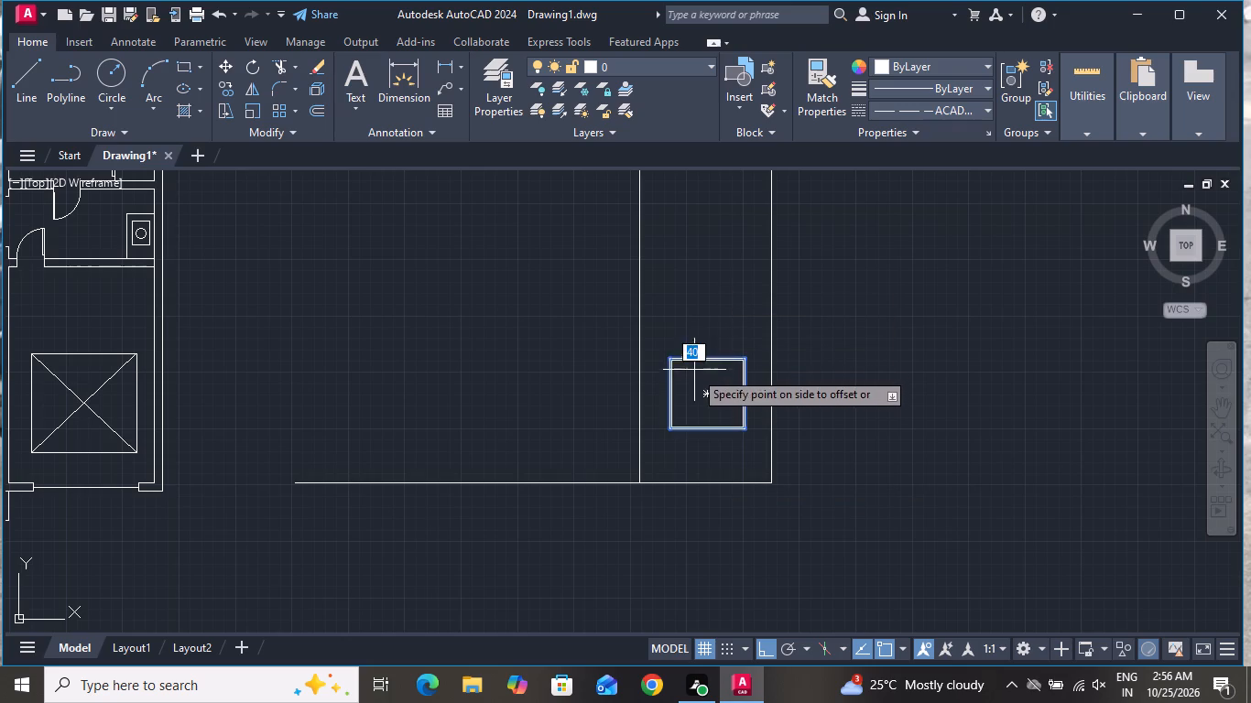
left_click(694, 373)
right_click(702, 394)
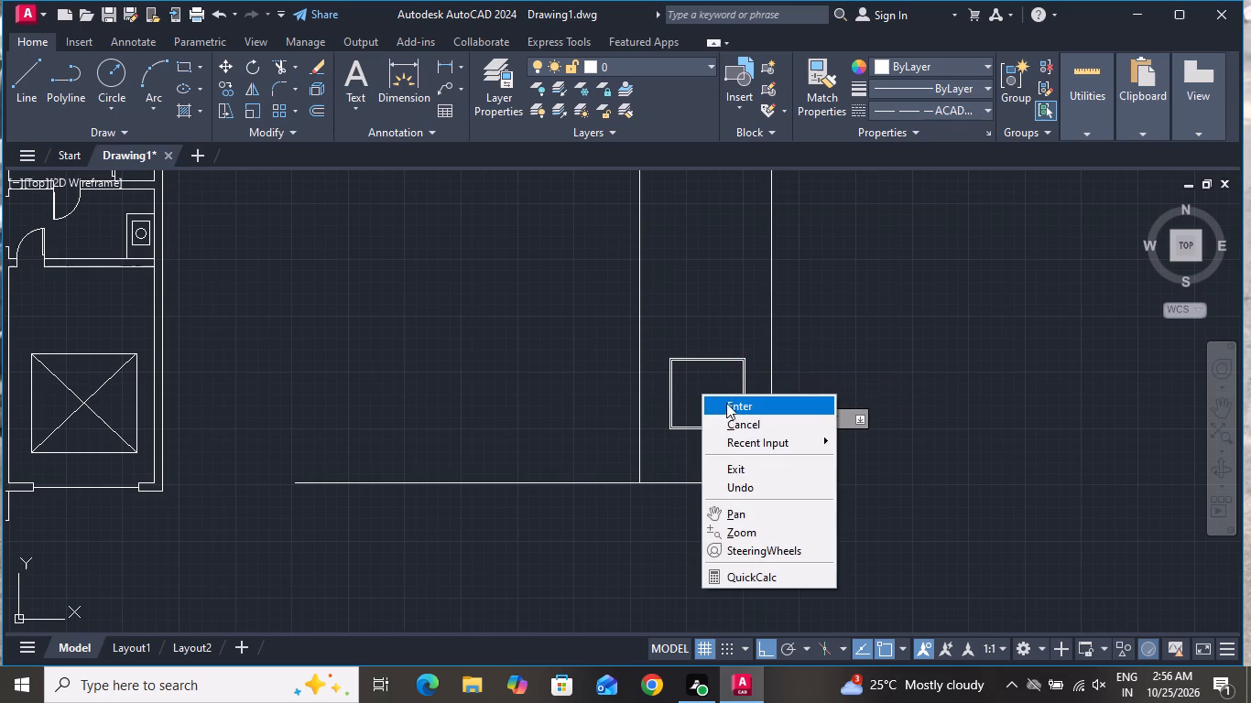
left_click(734, 417)
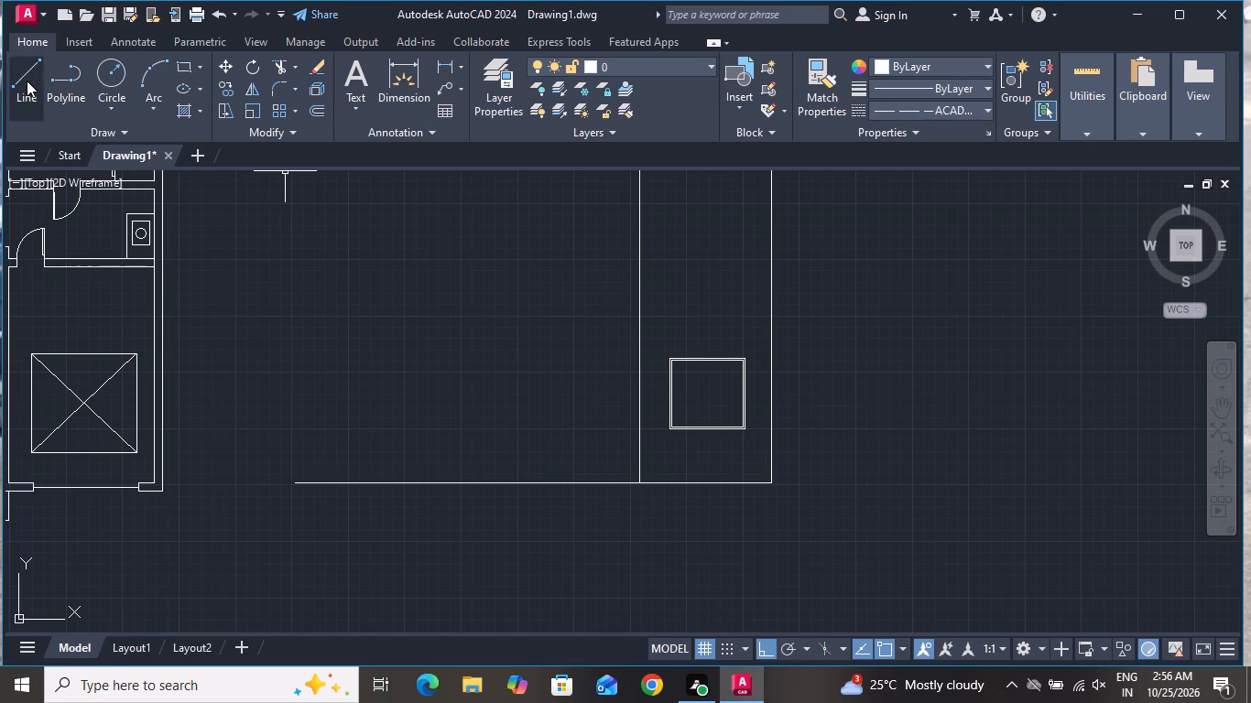
Draw a horizontal line across the middle of the inner window rectangle, from side to side.
left_click(27, 81)
scroll(710, 410, "up", 2)
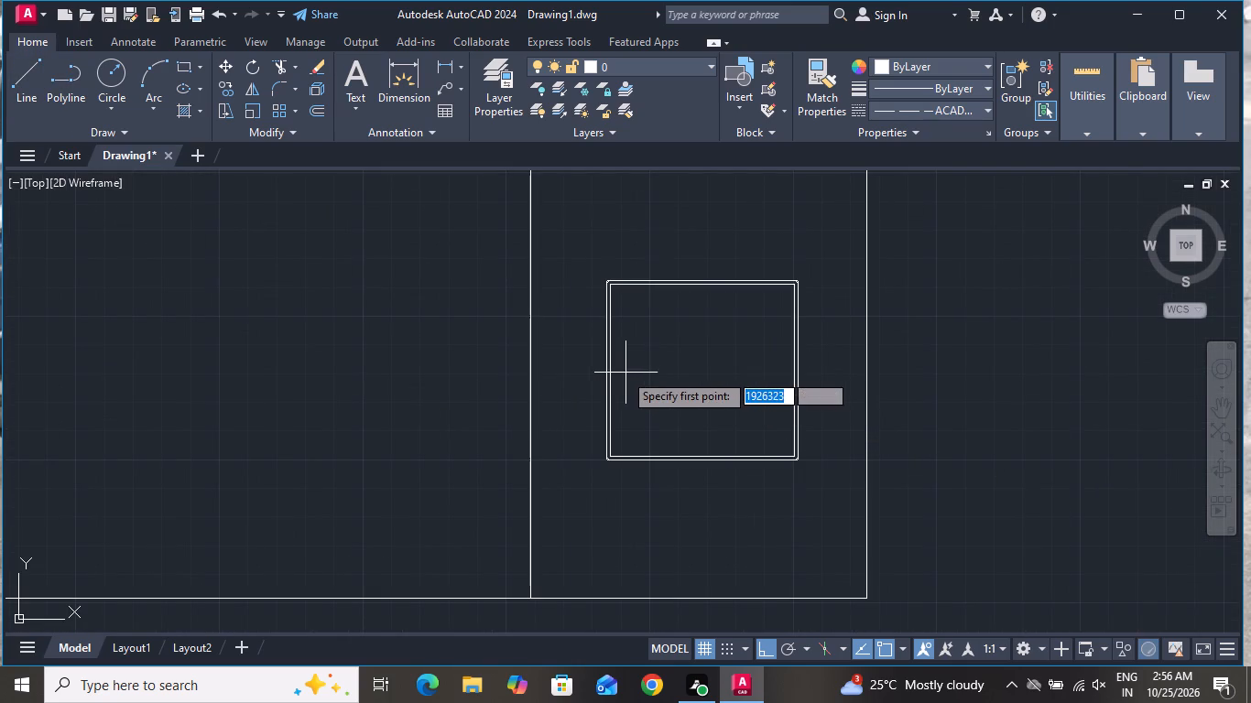
left_click(615, 371)
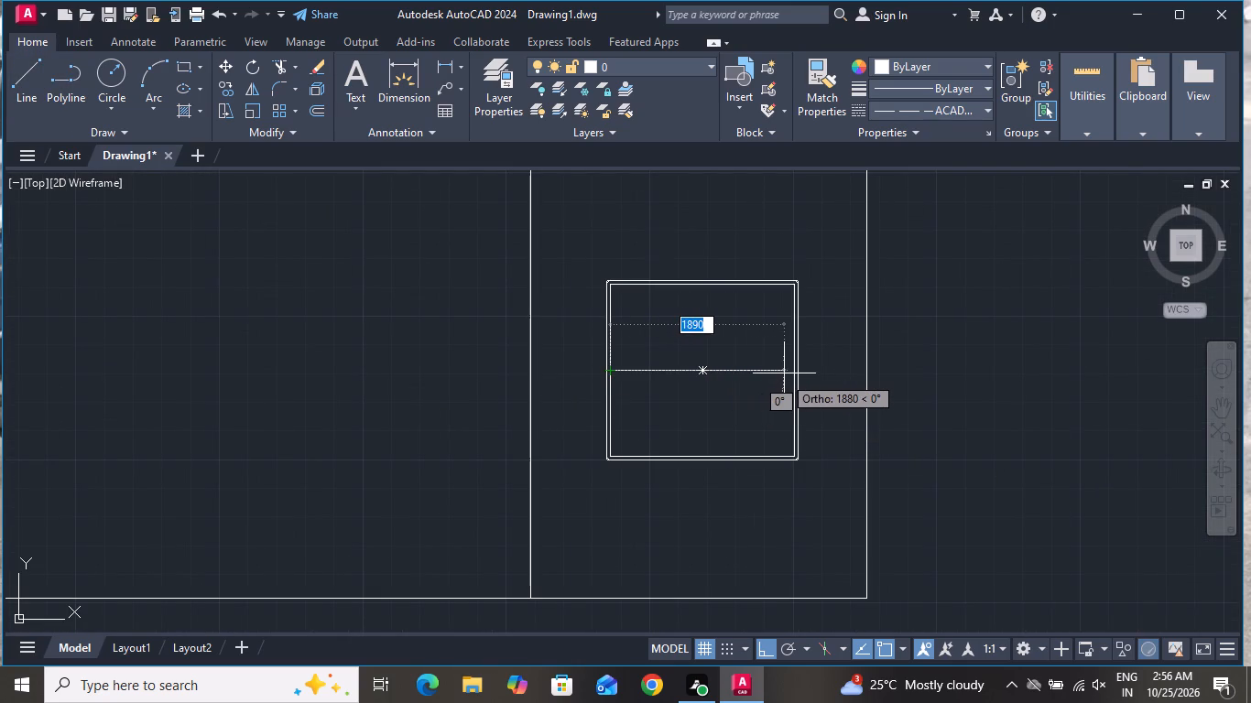
left_click(793, 373)
right_click(793, 374)
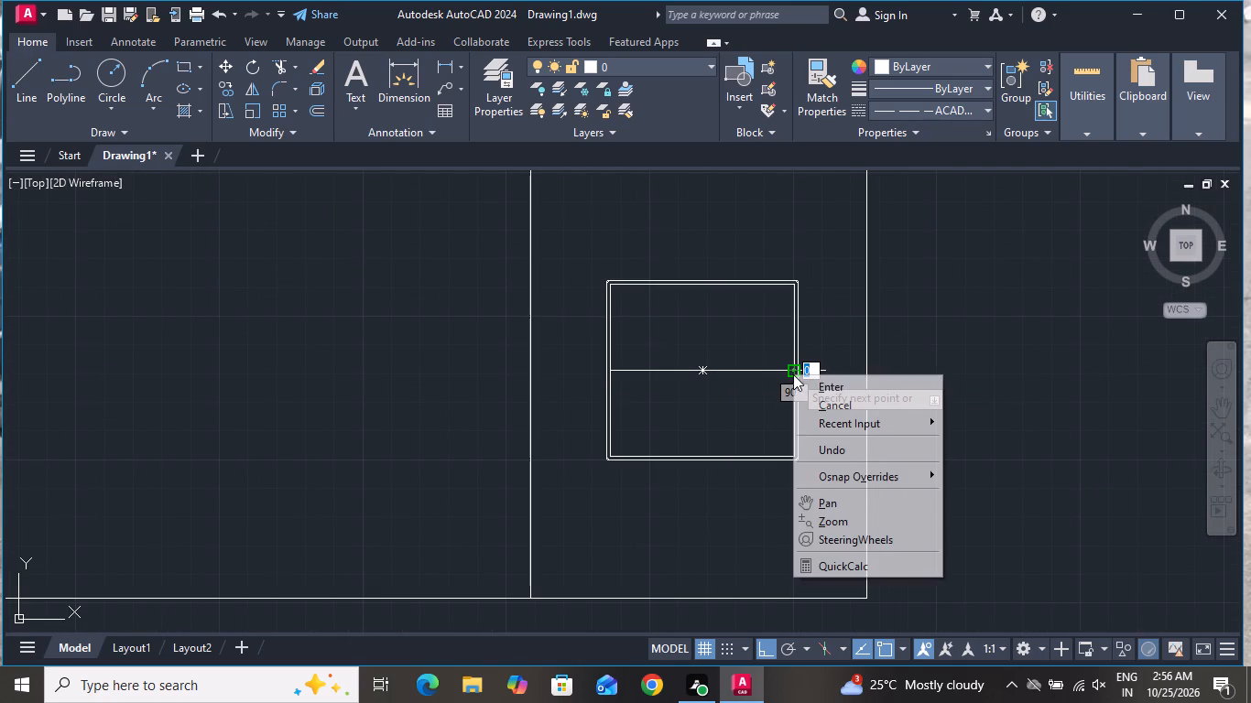
left_click(804, 395)
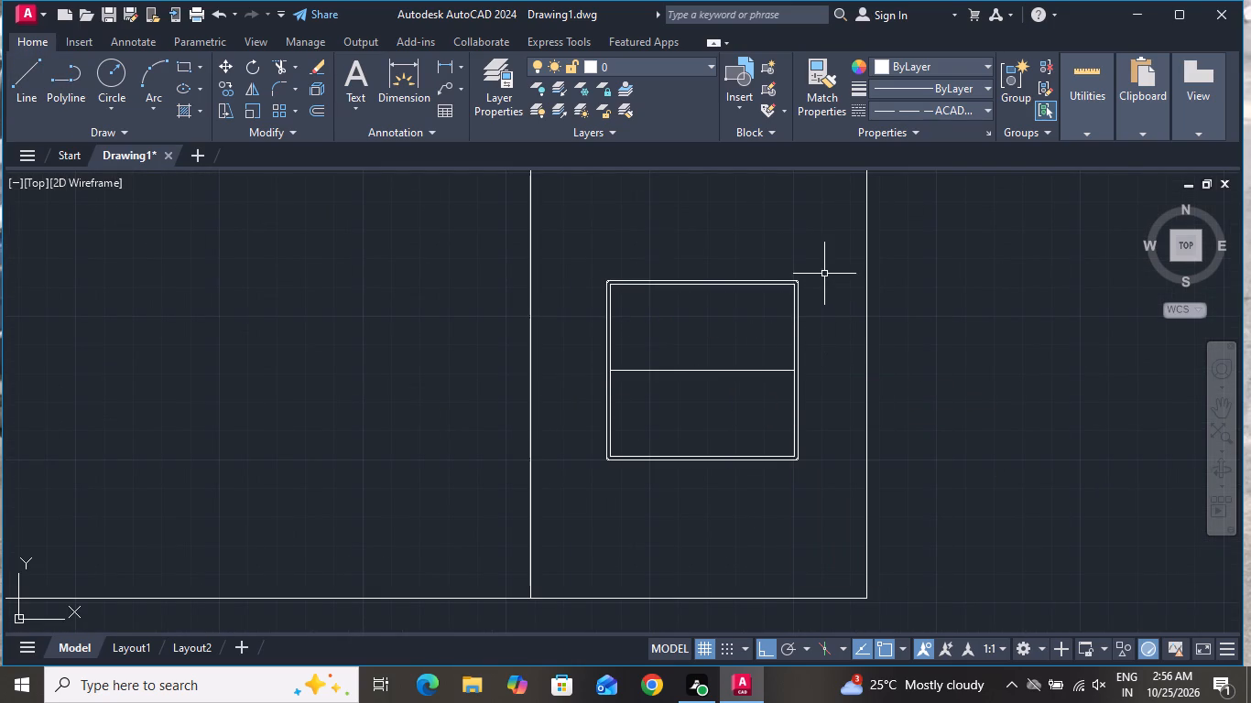
Copy the whole window straight up between the two vertical lines to make an upper window.
left_click(824, 269)
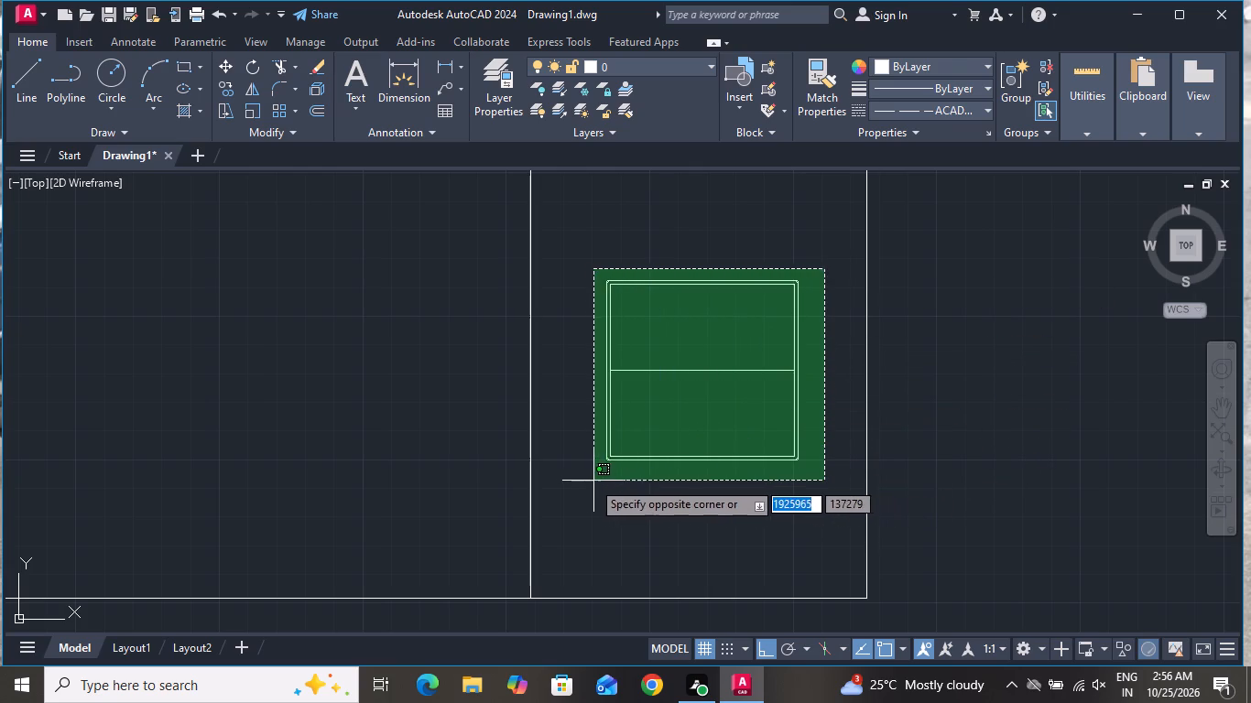
left_click(587, 482)
left_click(228, 93)
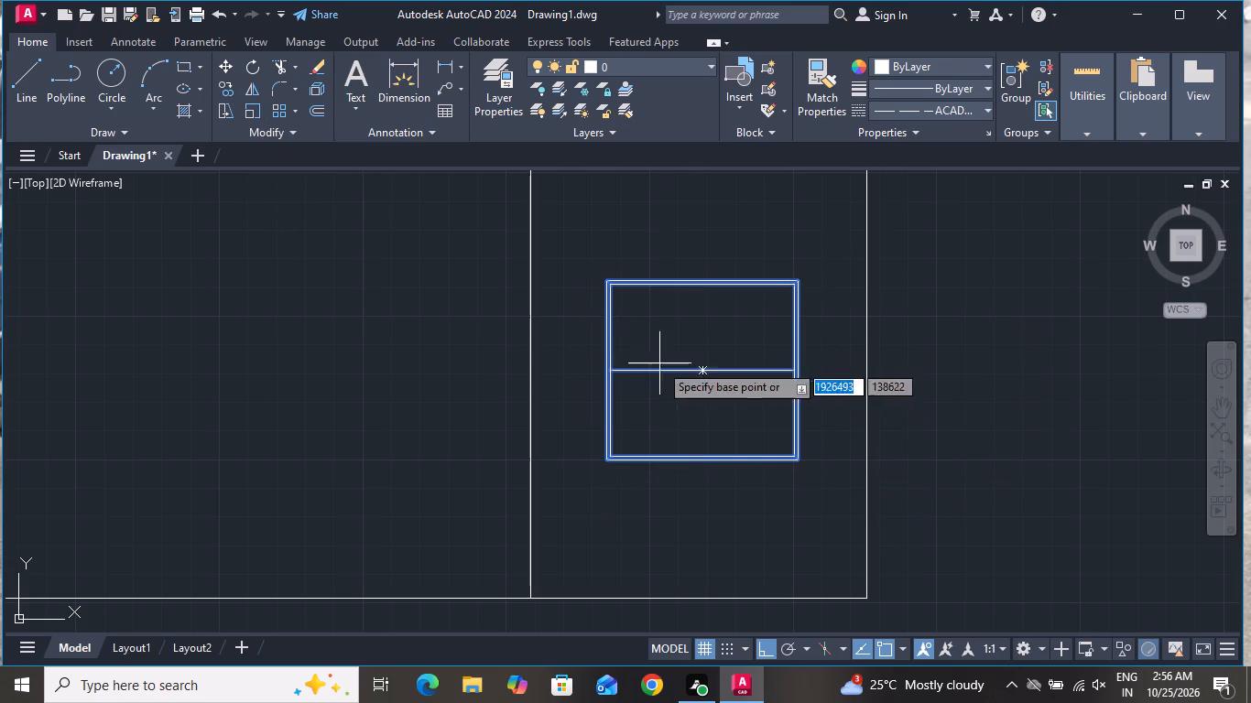
left_click(718, 387)
scroll(730, 489, "down", 3)
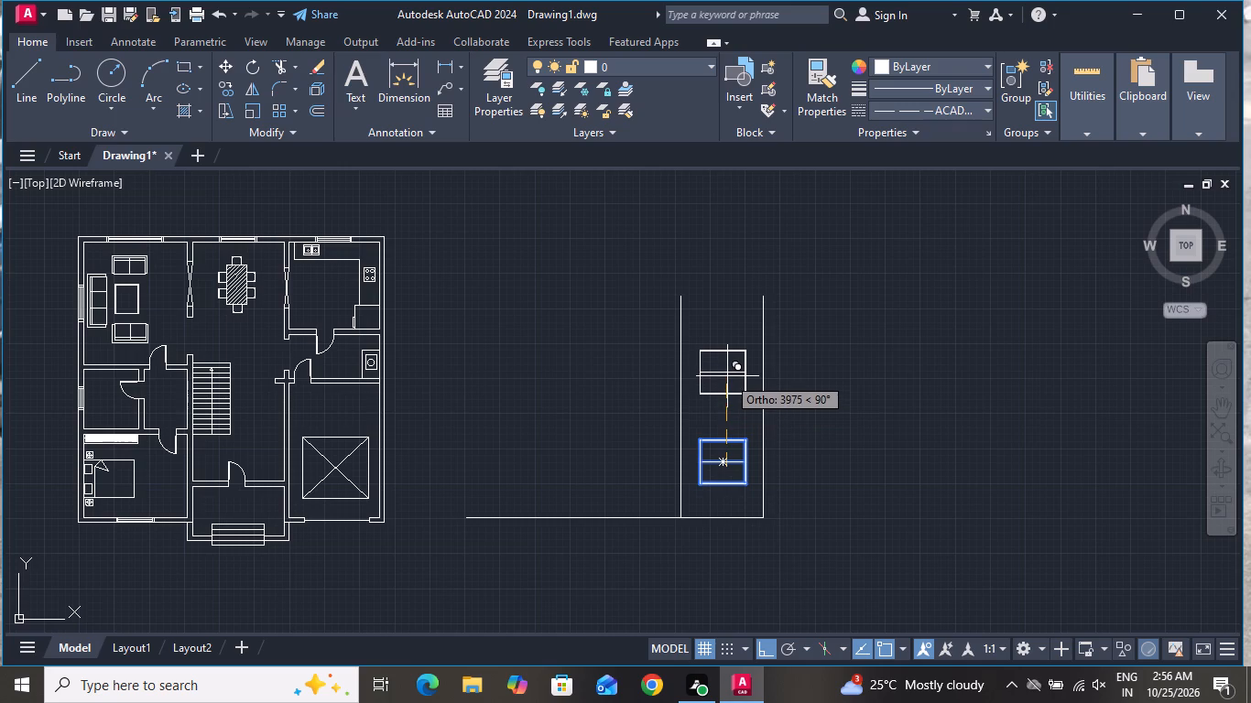
left_click(727, 369)
right_click(737, 369)
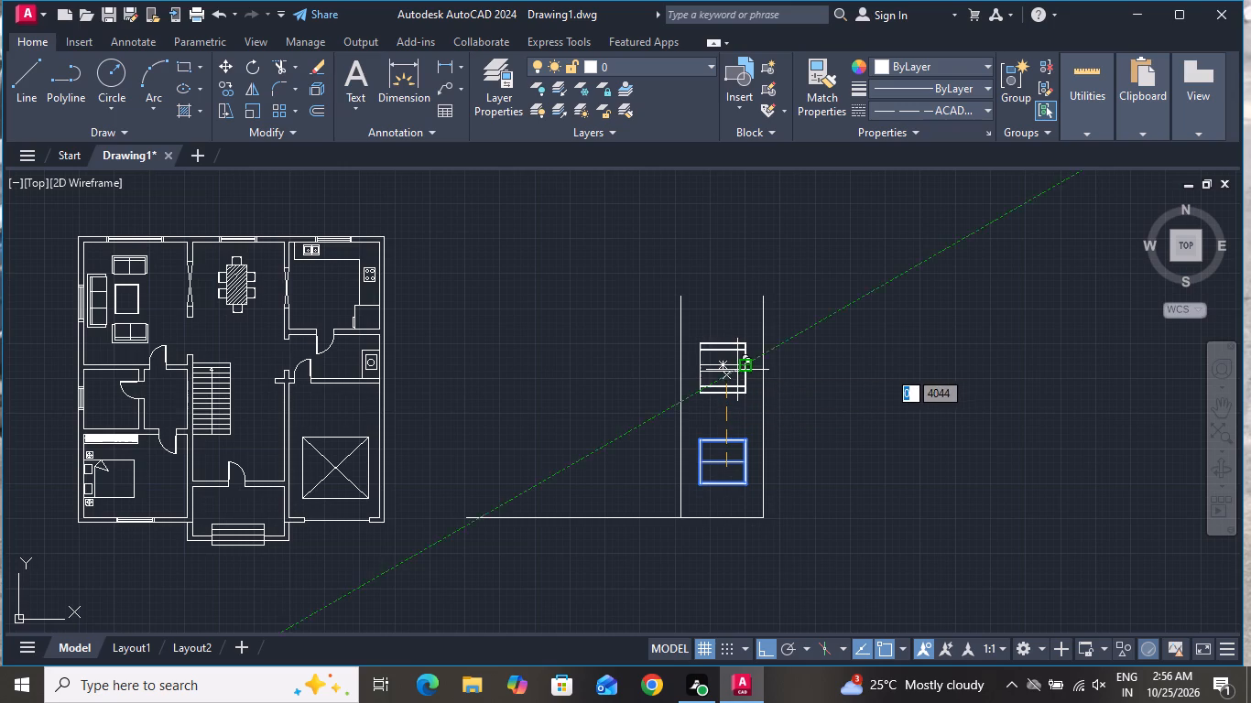
left_click(764, 408)
Delete the horizontal middle line from the upper window copy.
scroll(704, 408, "up", 2)
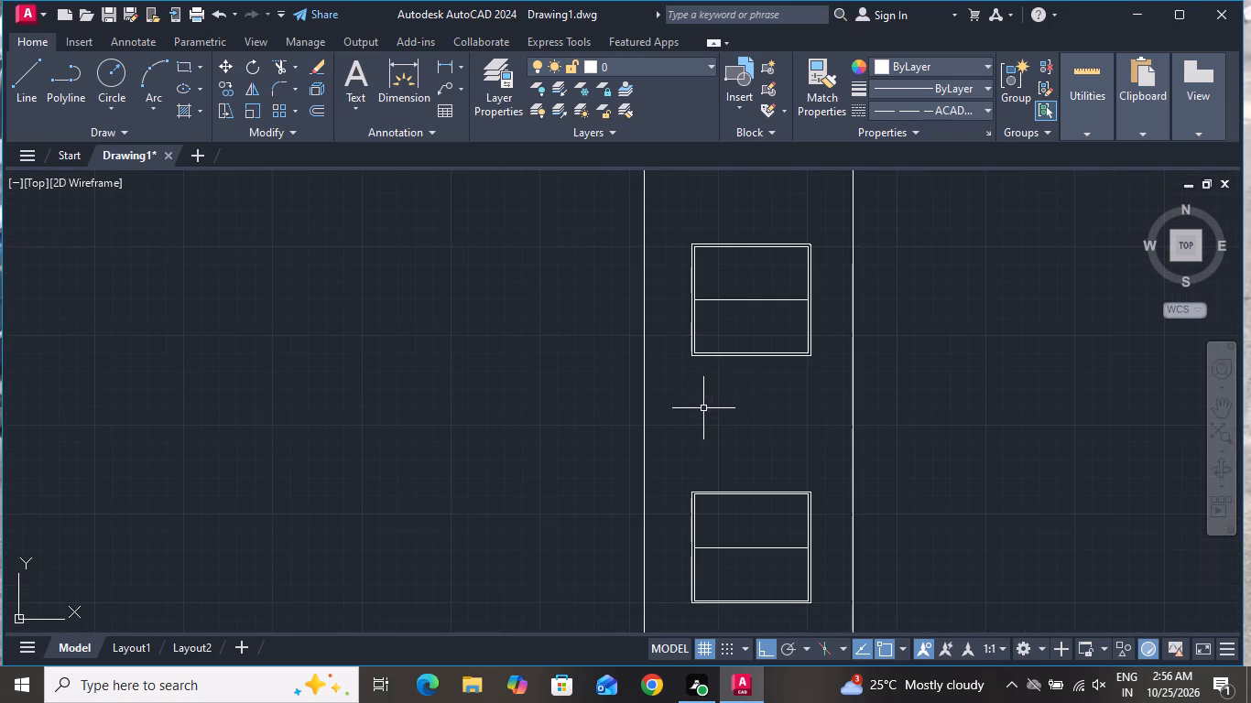
left_click(777, 293)
left_click(768, 317)
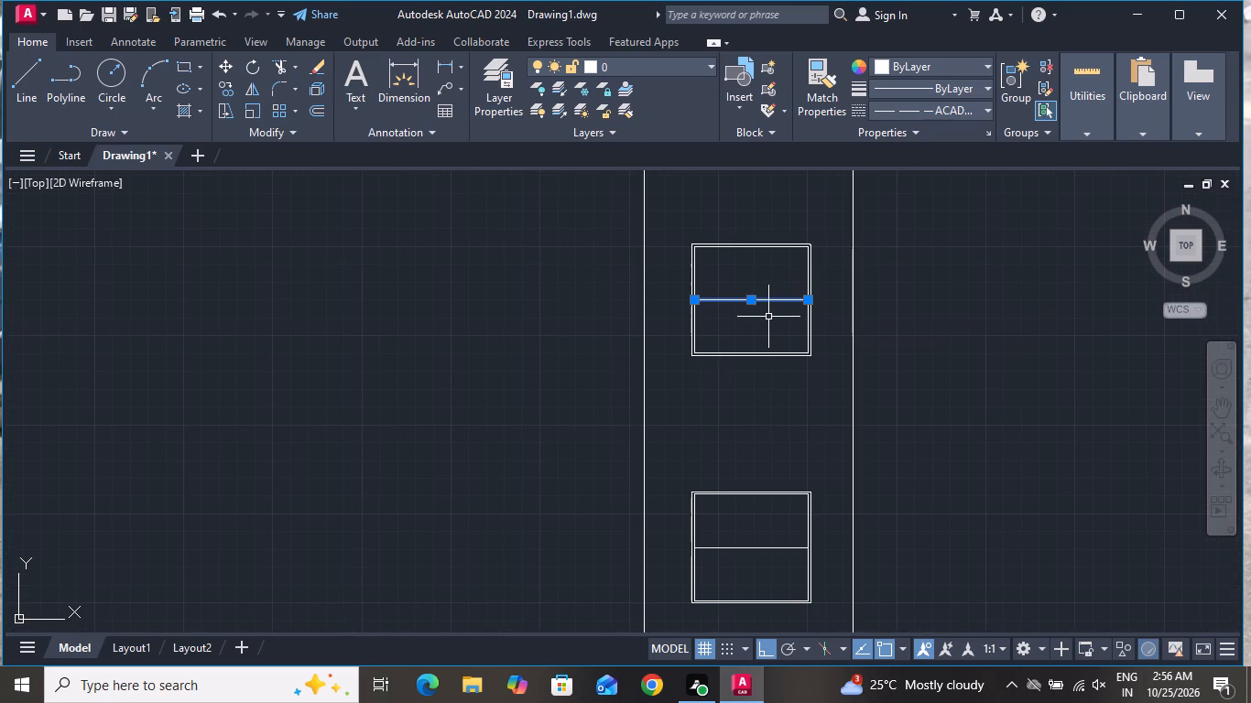
key("Delete")
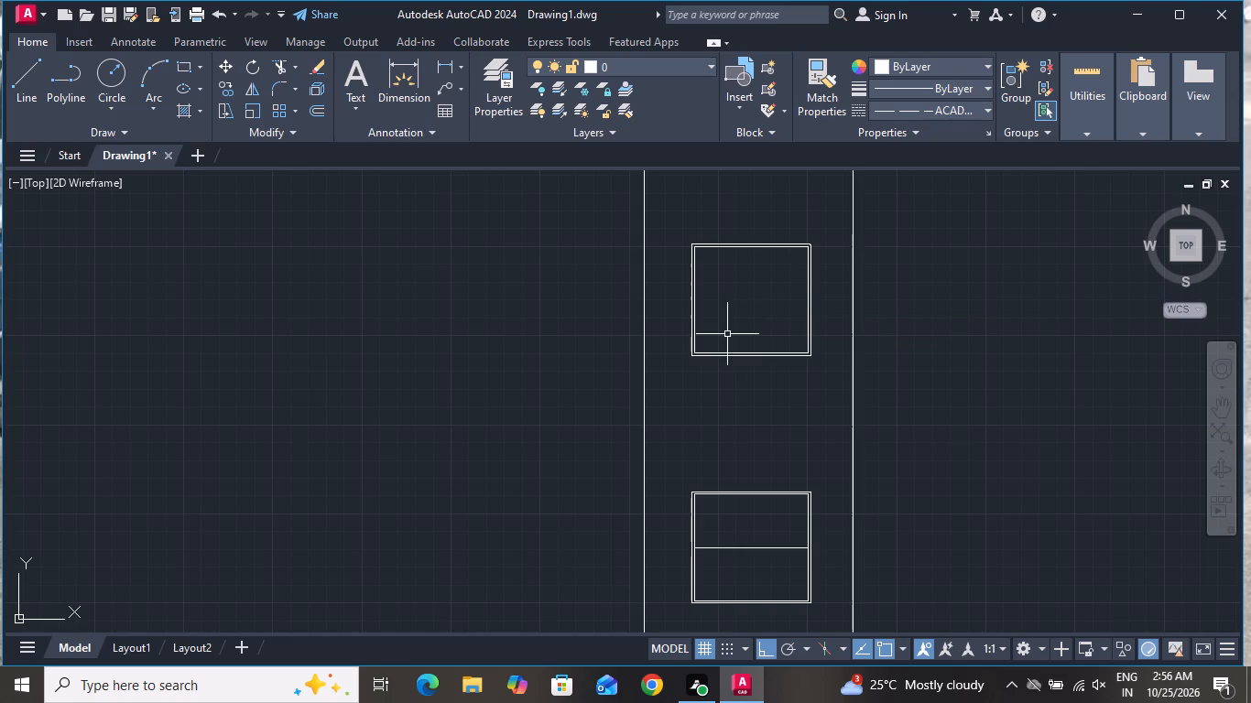
scroll(736, 342, "down", 2)
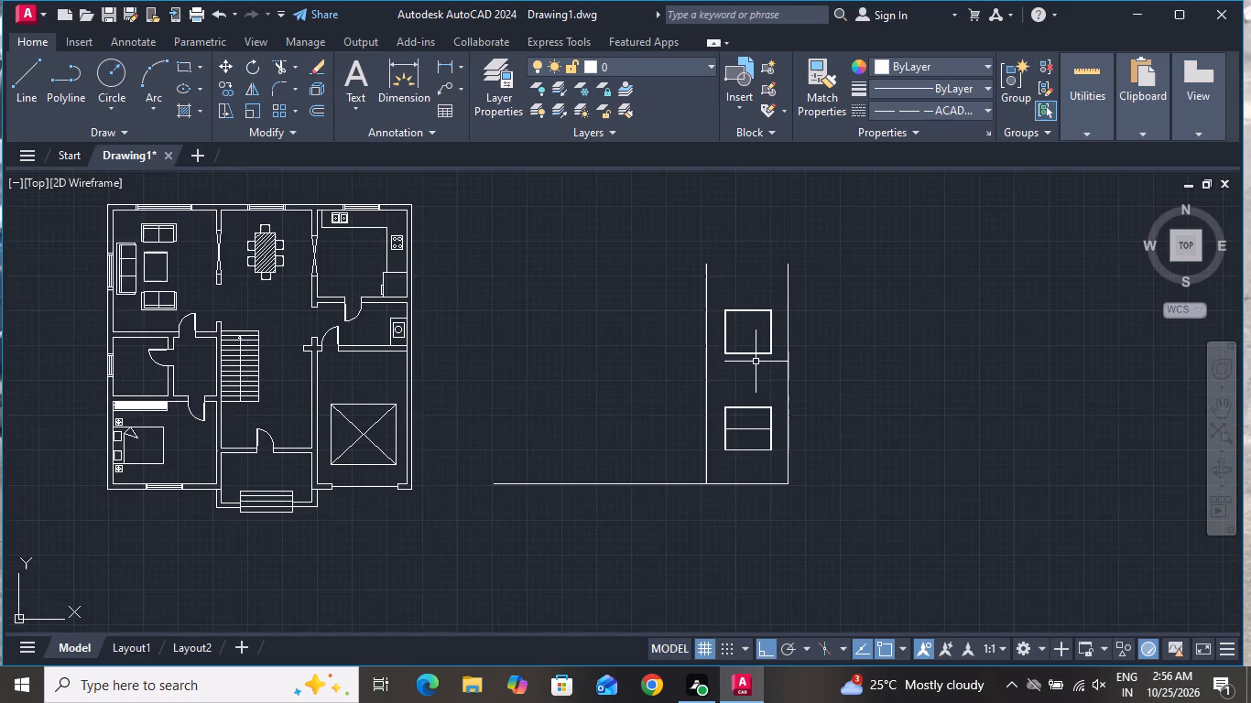
Move the whole elevation, including wall lines, ground line and windows, horizontally about 14,100 units farther from the floor plan.
scroll(758, 382, "down", 1)
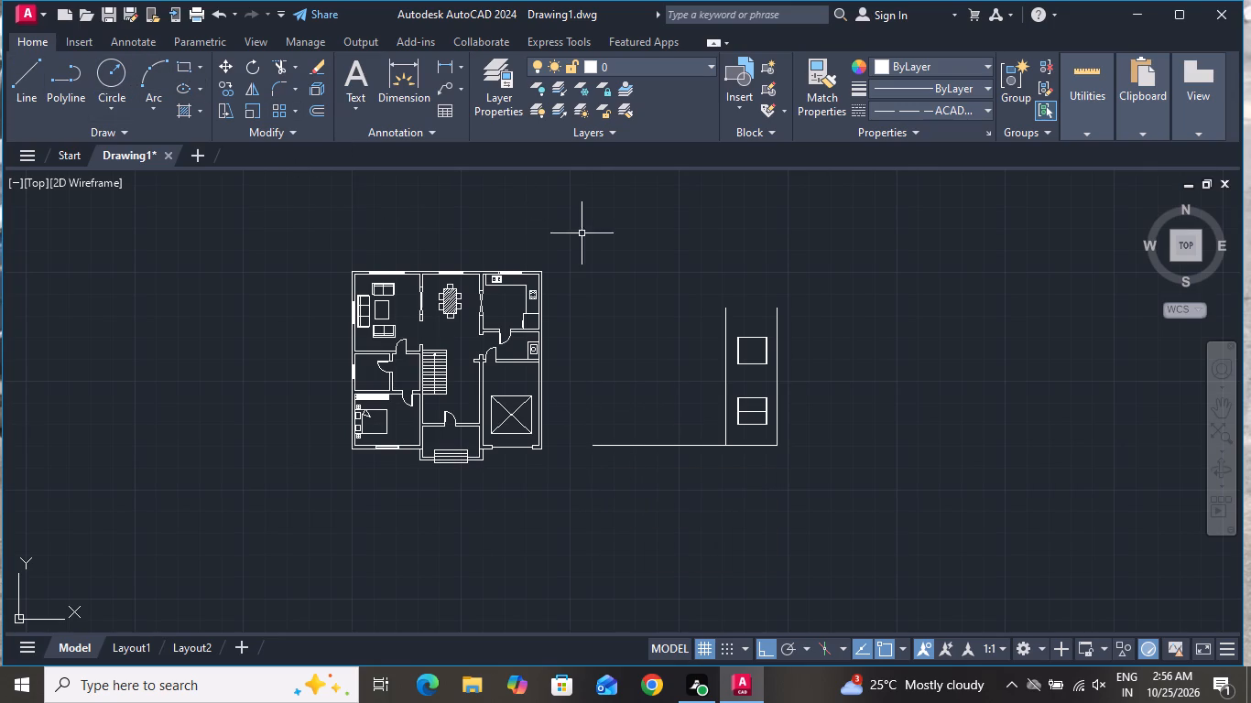
left_click(831, 247)
left_click(563, 472)
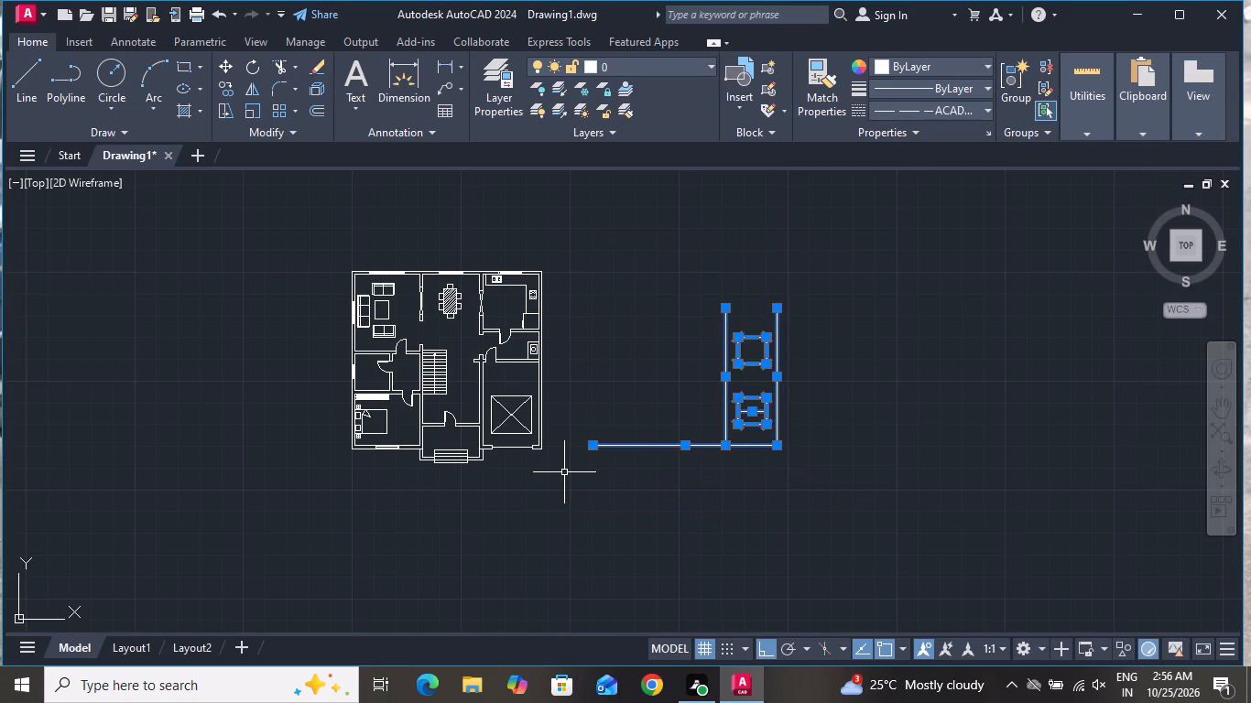
left_click(228, 69)
left_click(765, 467)
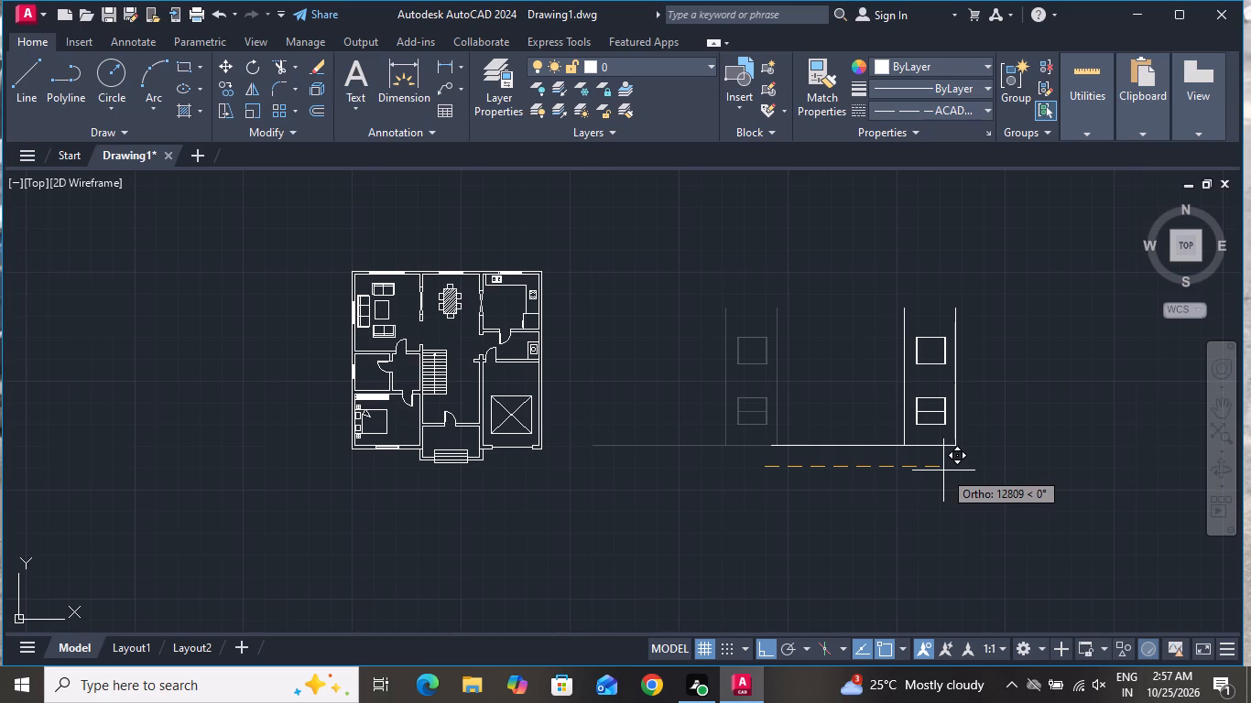
left_click(962, 460)
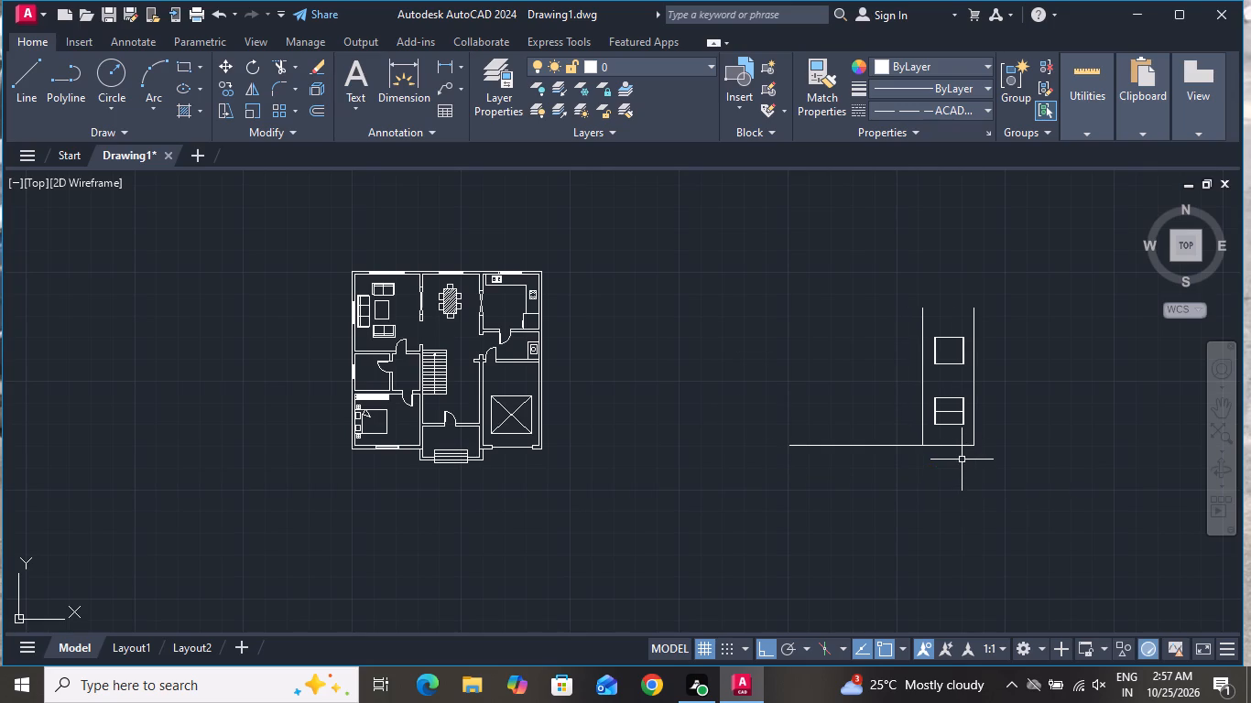
Draw a horizontal line about 3,370 units long, continuing the ground line from its left end towards the floor plan.
left_click(38, 81)
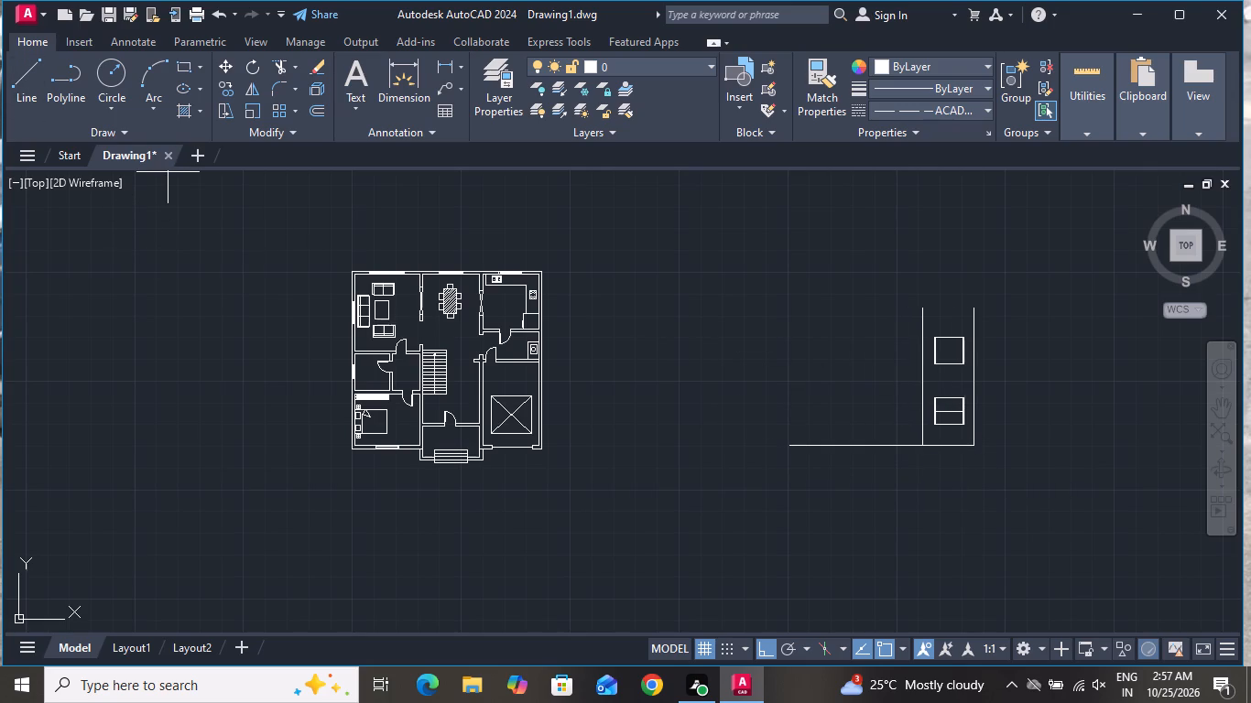
scroll(775, 499, "up", 1)
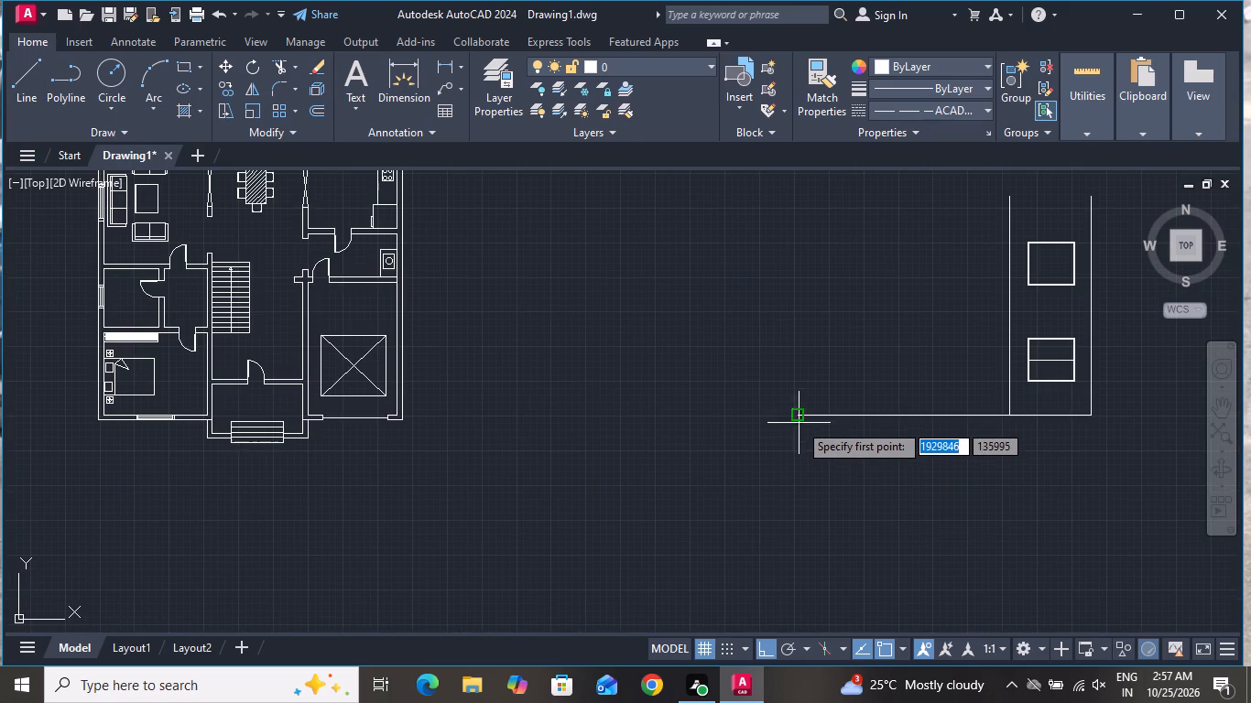
left_click(798, 415)
left_click(723, 415)
right_click(717, 418)
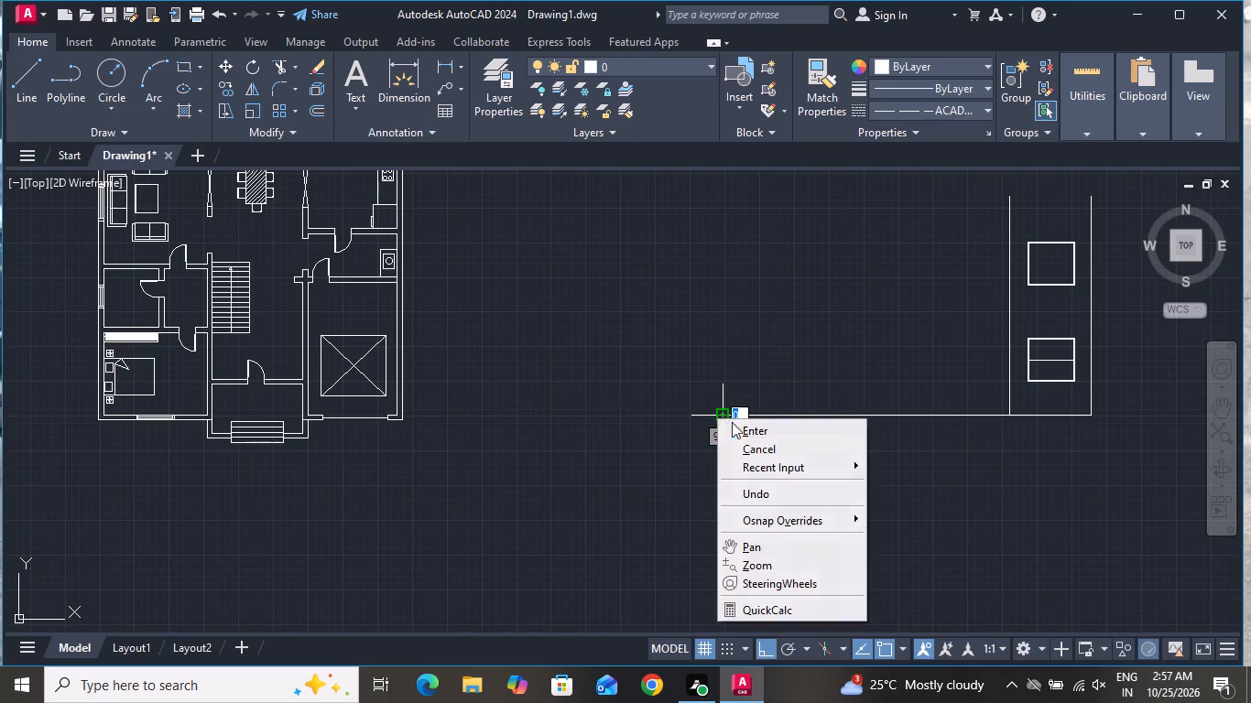
left_click(744, 442)
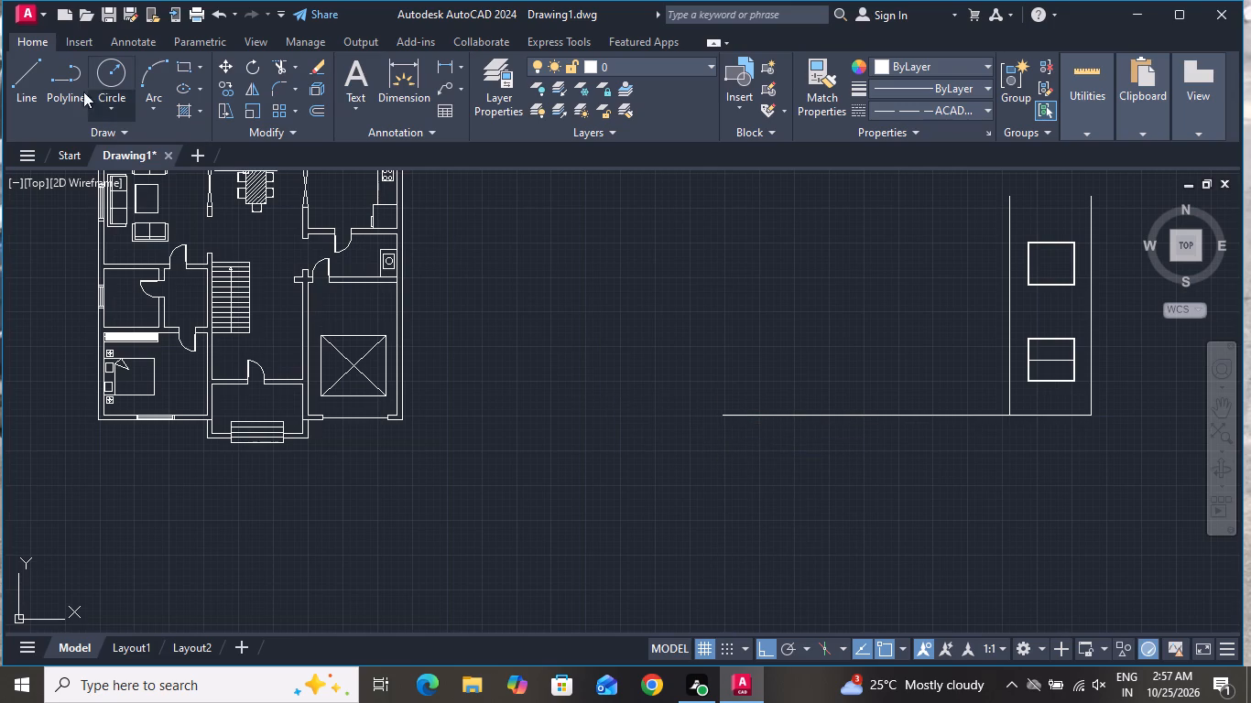
Draw a rectangle about 5,990 wide and 4,010 high standing on the ground line, left of the two vertical wall lines.
left_click(178, 71)
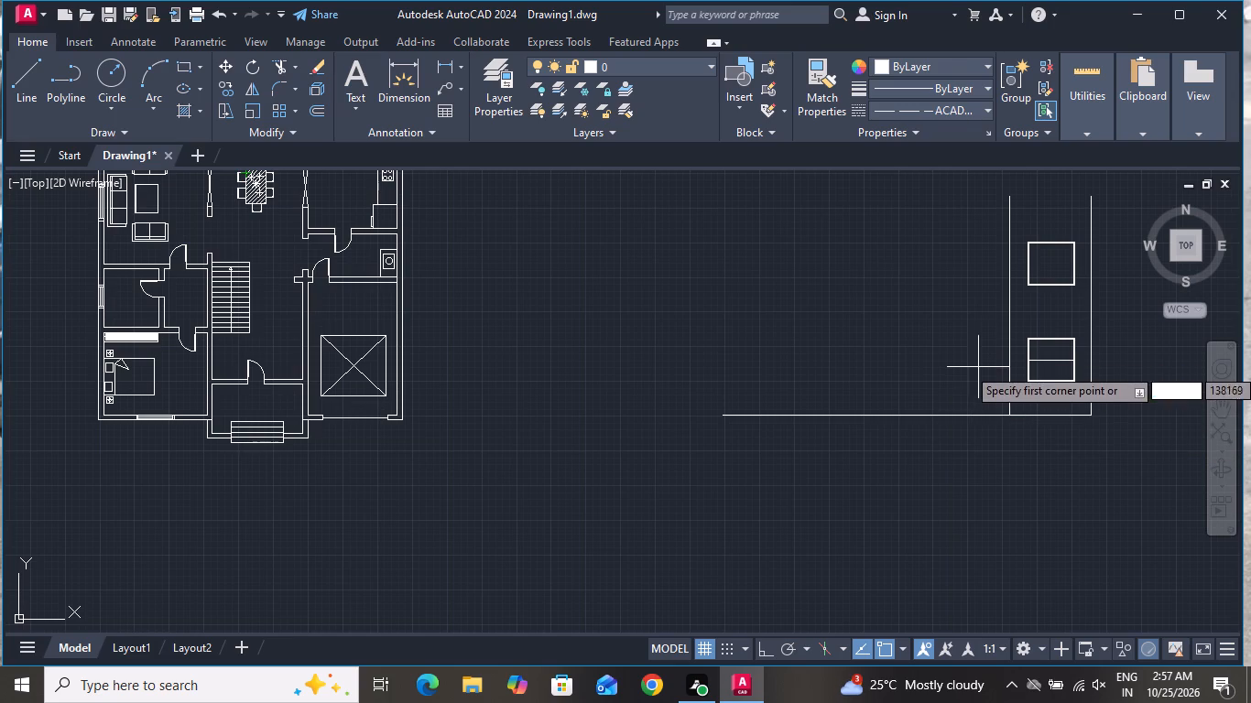
scroll(959, 449, "up", 1)
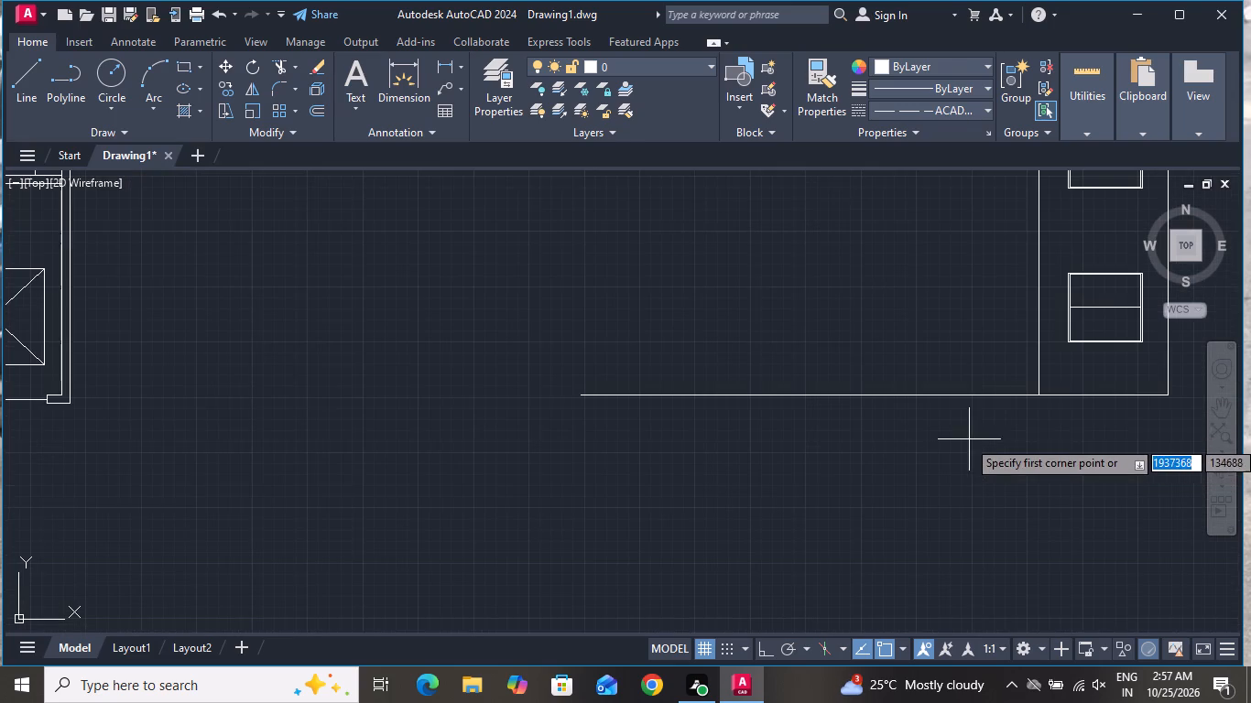
left_click(983, 392)
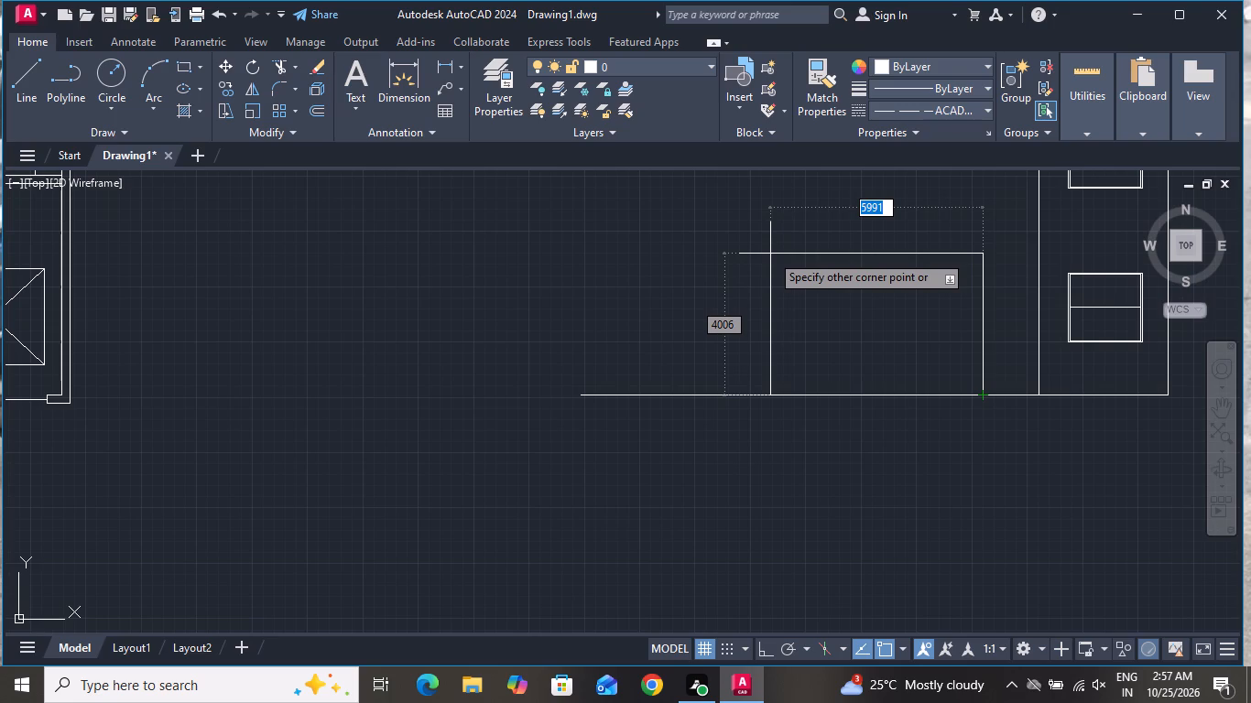
left_click(770, 254)
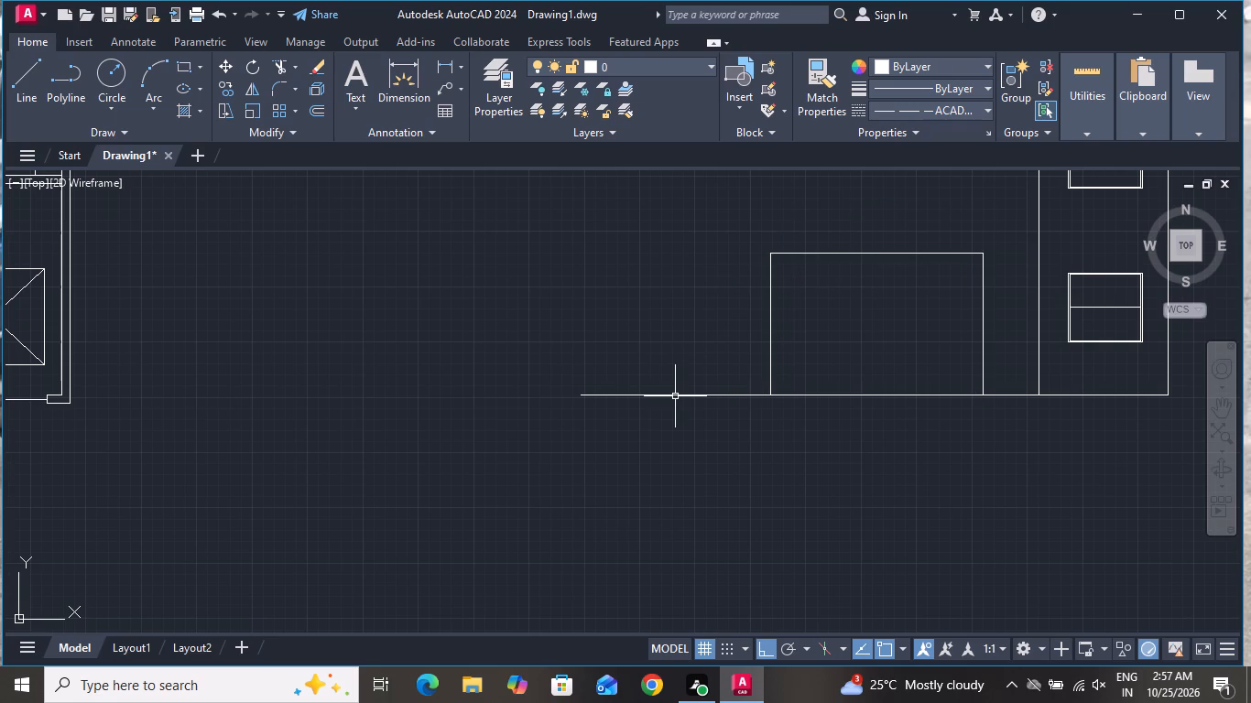
Offset the new large rectangle 40 inward to form its frame.
type("O")
key("space")
key("4")
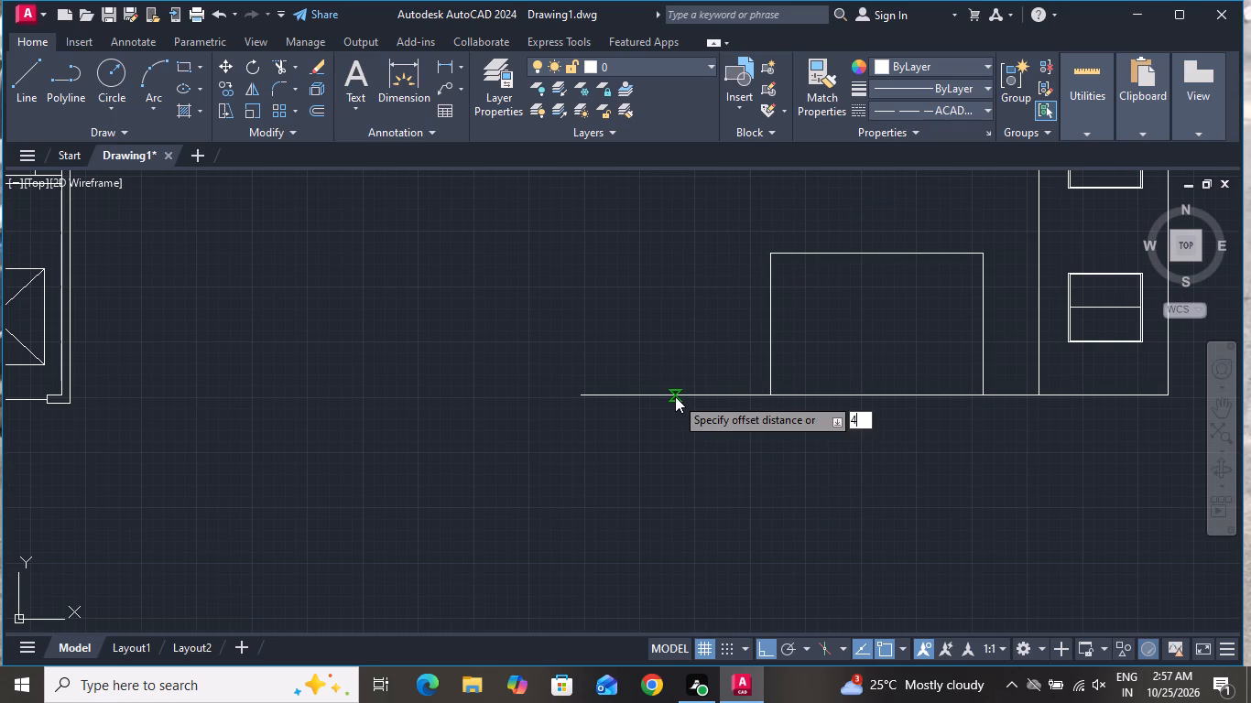
key("0")
key("space")
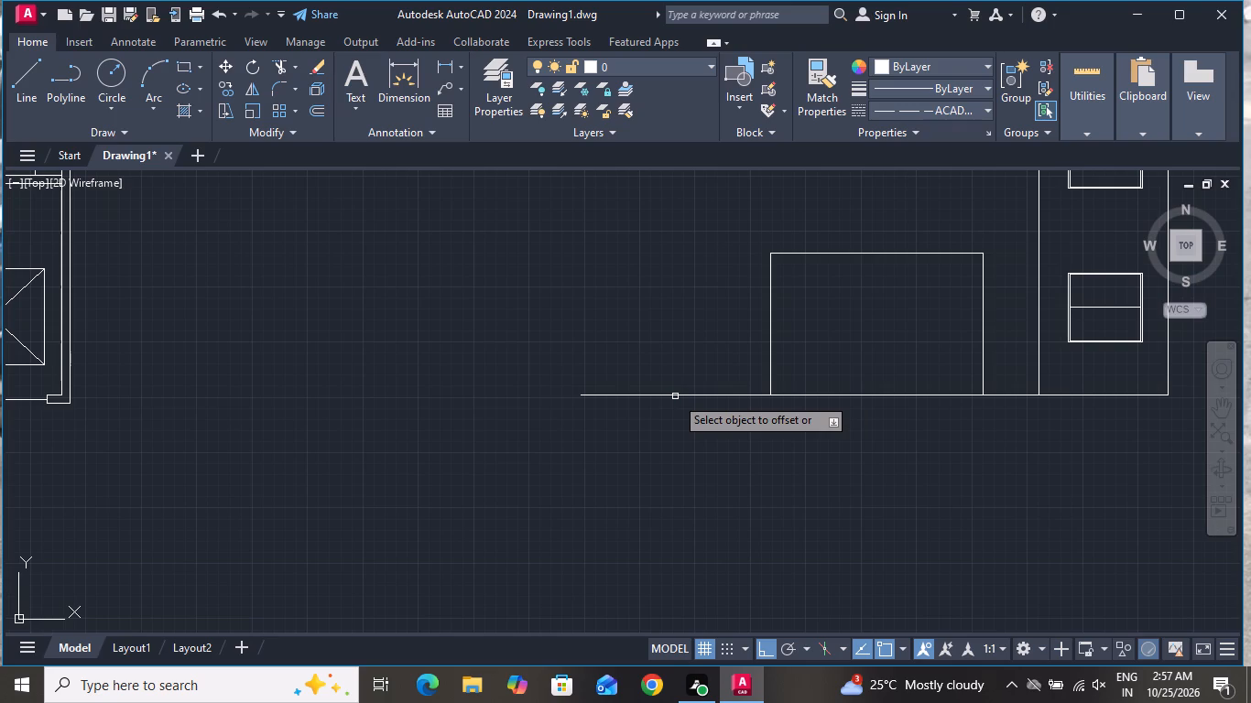
left_click(886, 255)
left_click(886, 297)
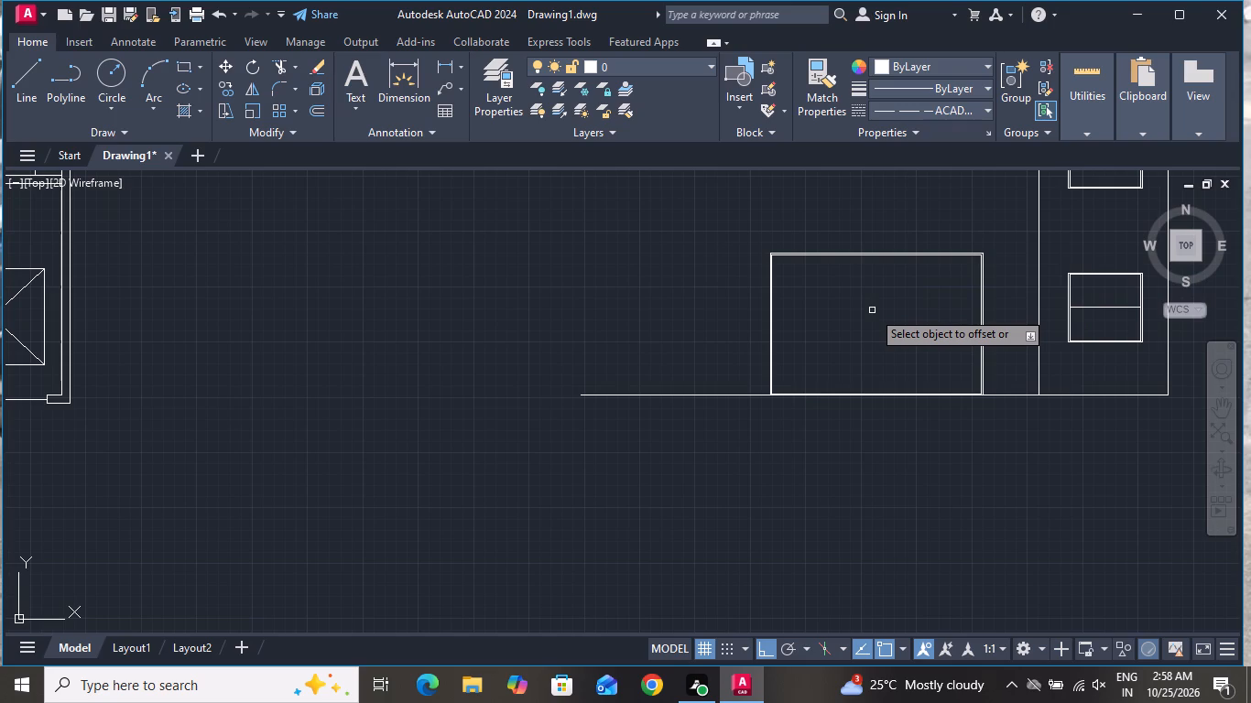
right_click(872, 310)
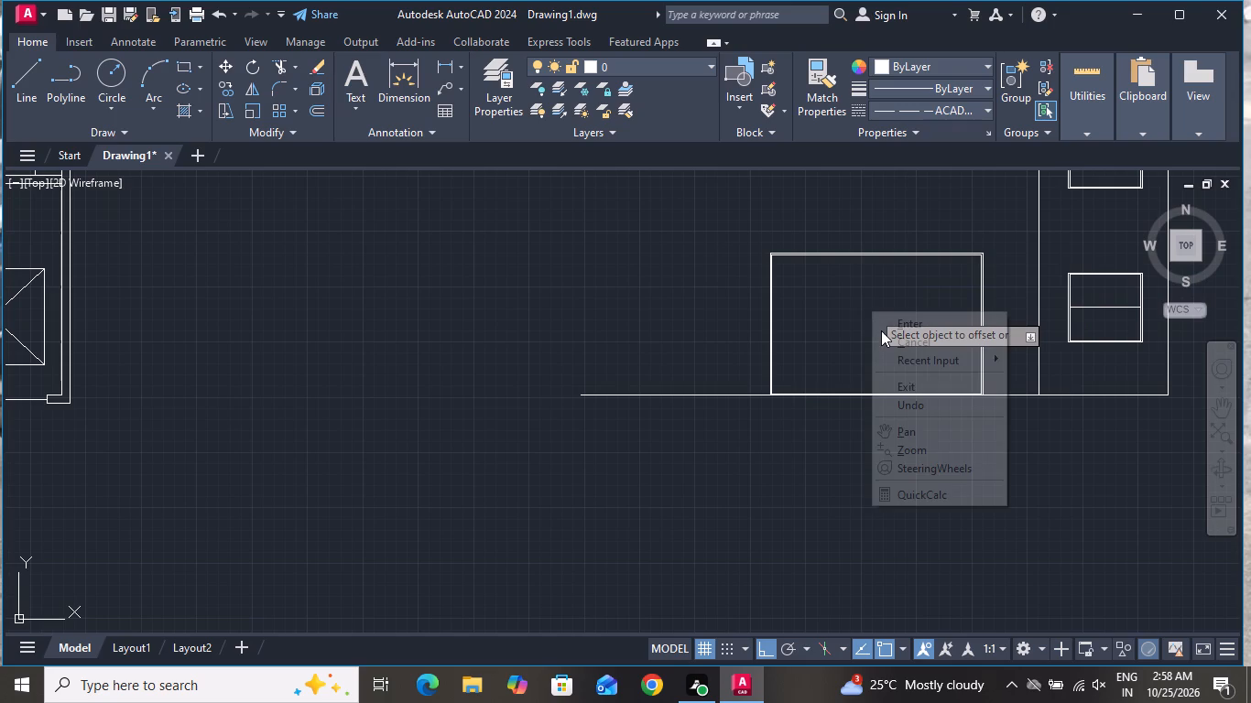
left_click(883, 339)
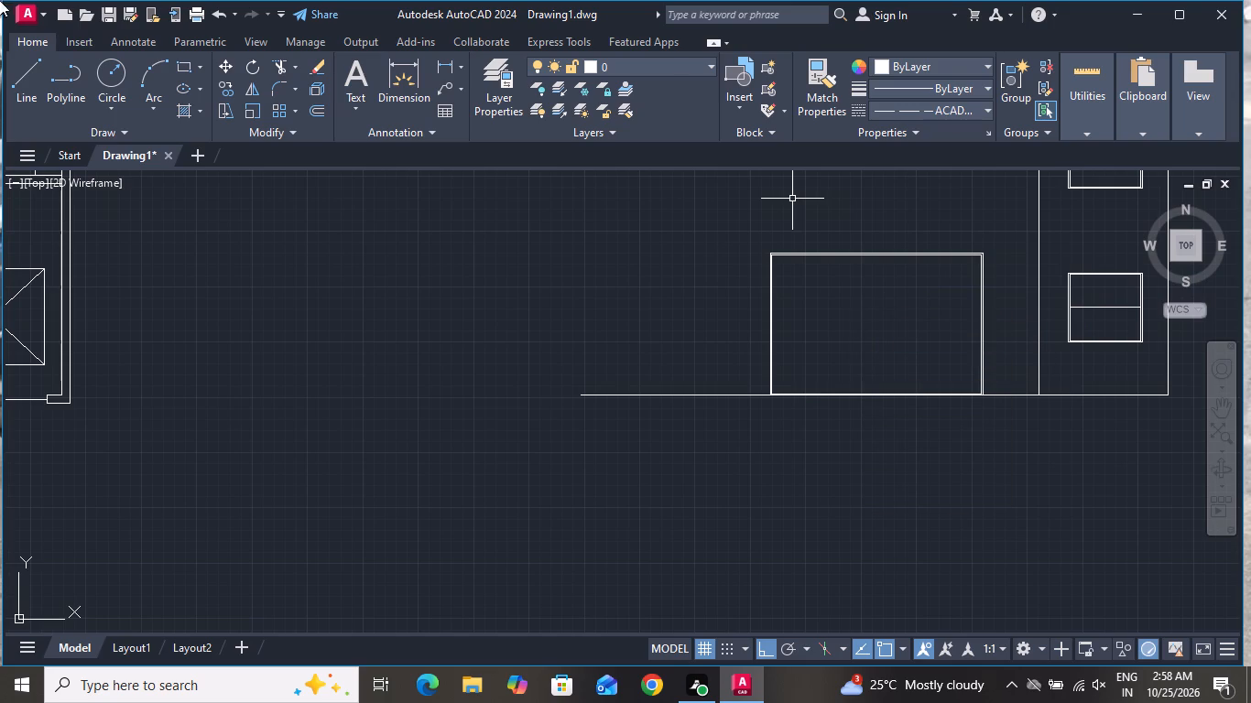
Draw two full-height vertical lines inside the large rectangle, dividing it into three roughly equal panels.
left_click(36, 80)
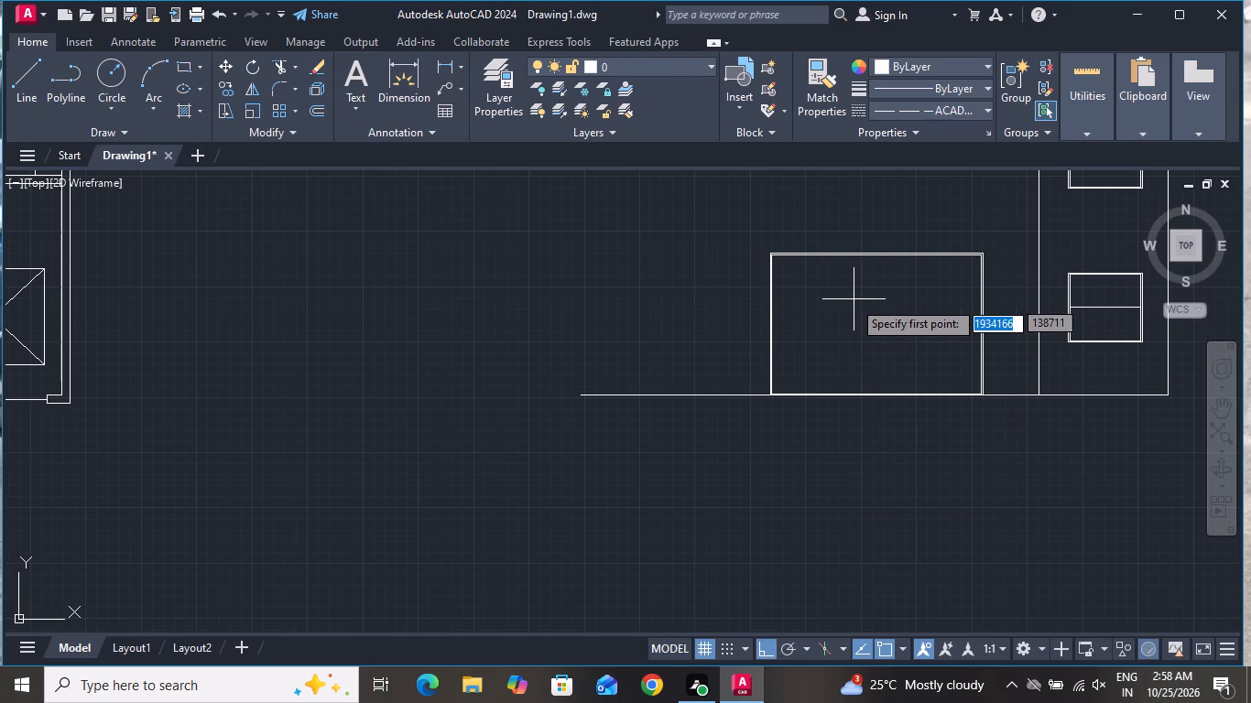
scroll(851, 302, "up", 1)
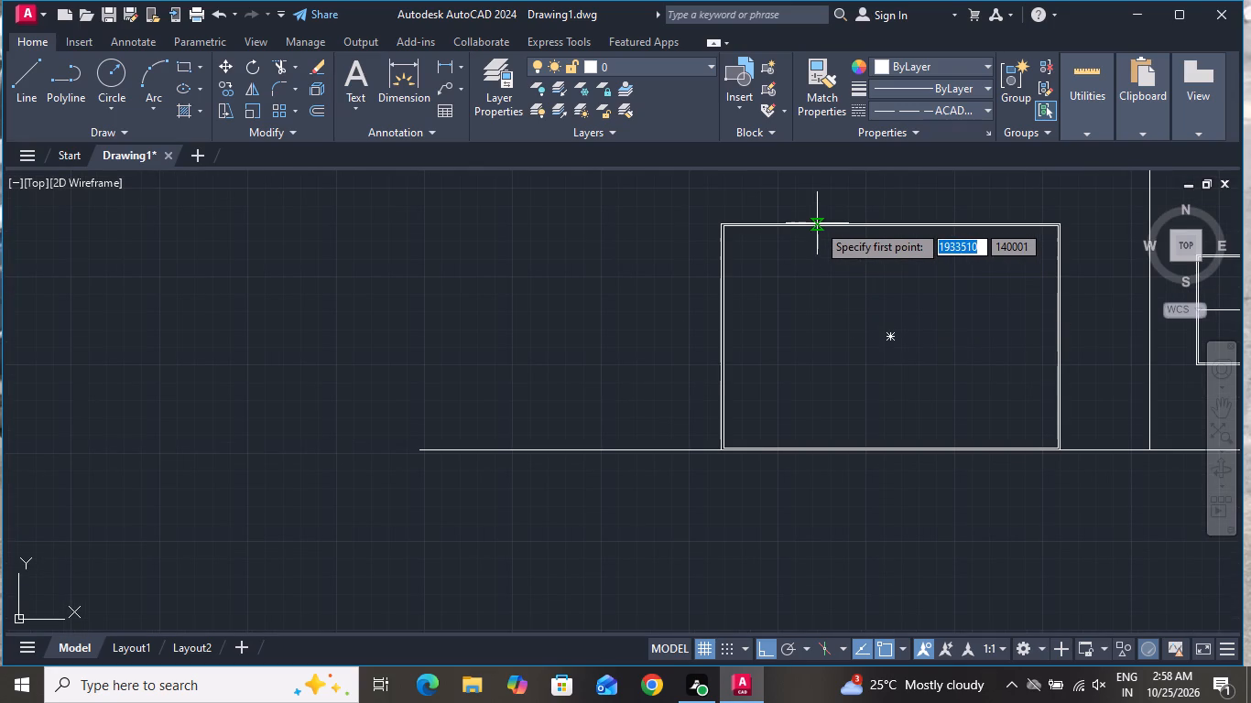
left_click(832, 224)
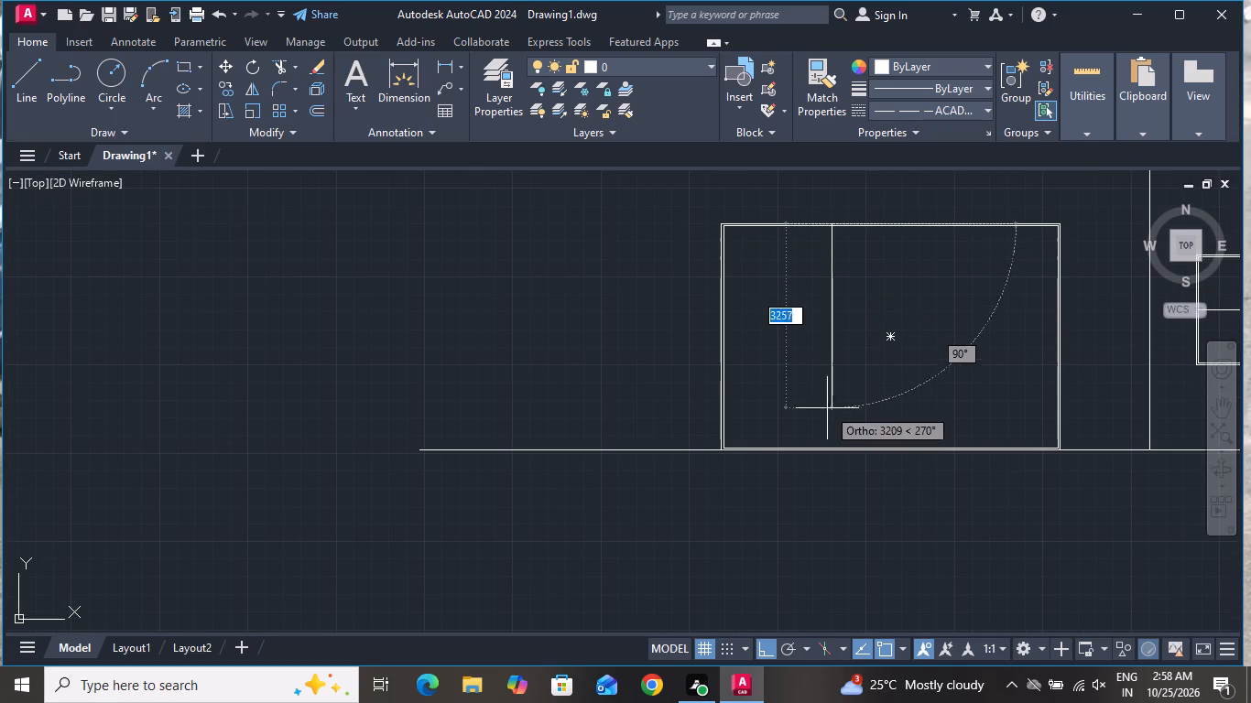
left_click(831, 445)
right_click(831, 447)
left_click(863, 484)
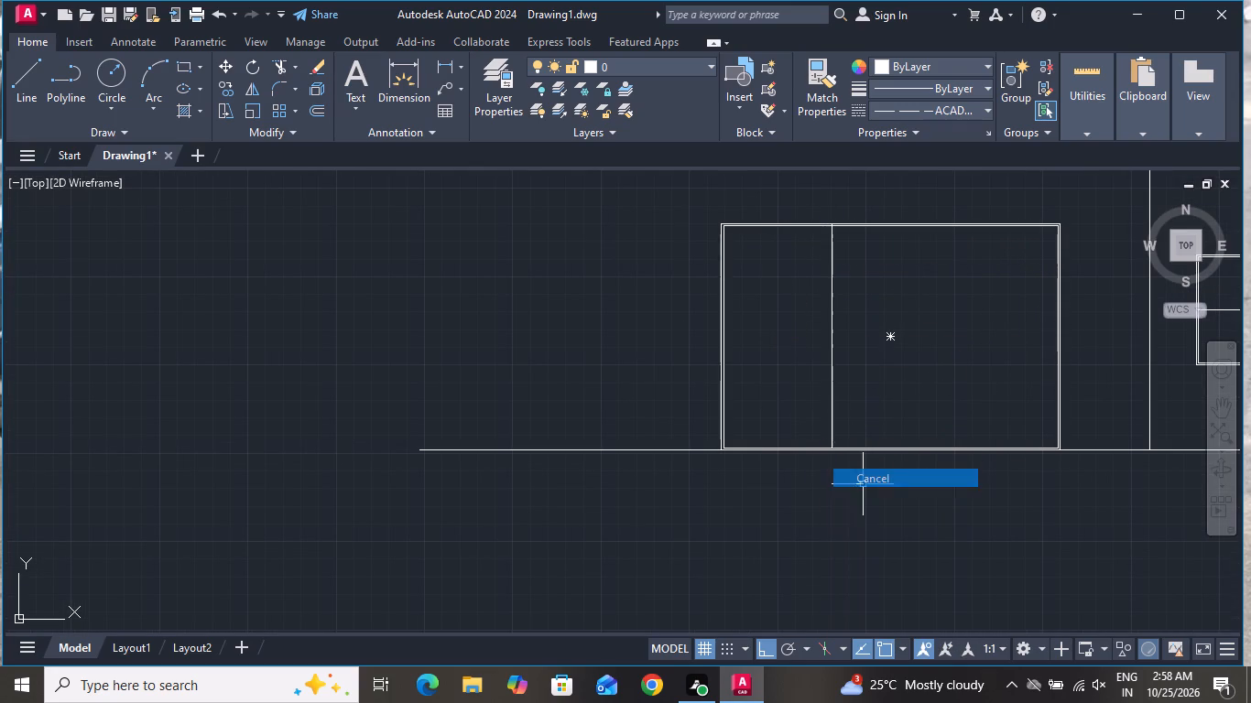
left_click(32, 78)
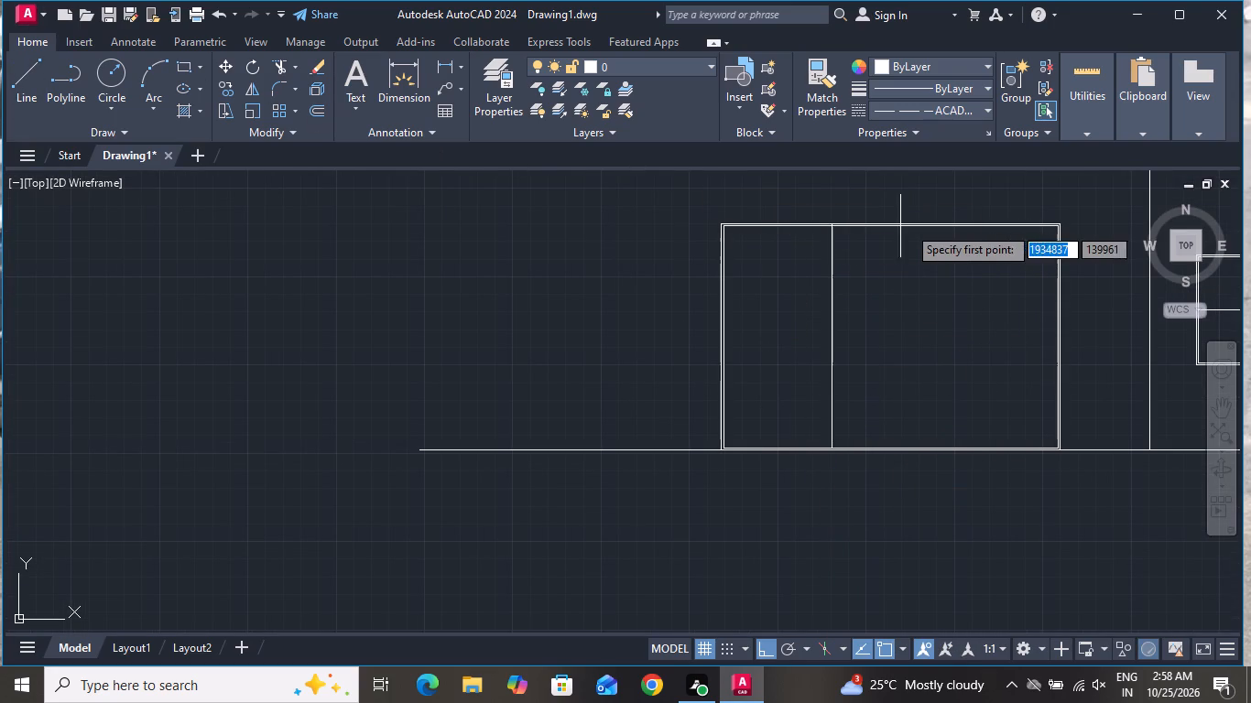
left_click(941, 228)
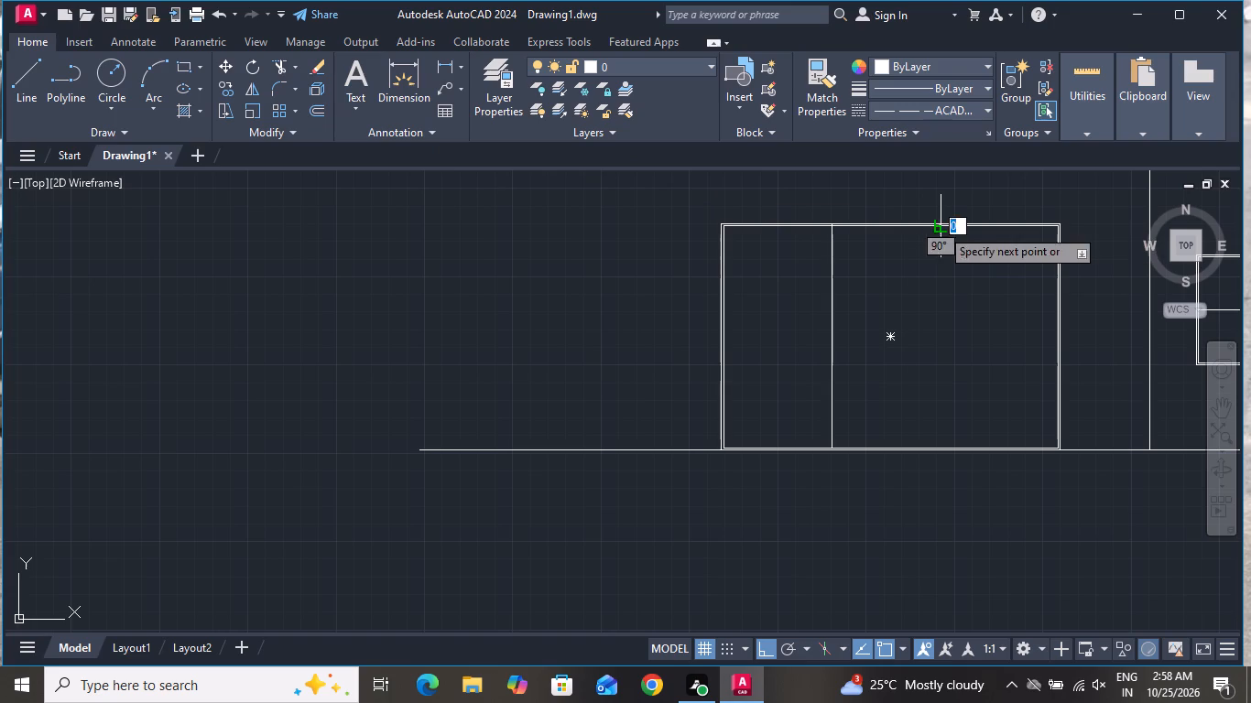
left_click(946, 449)
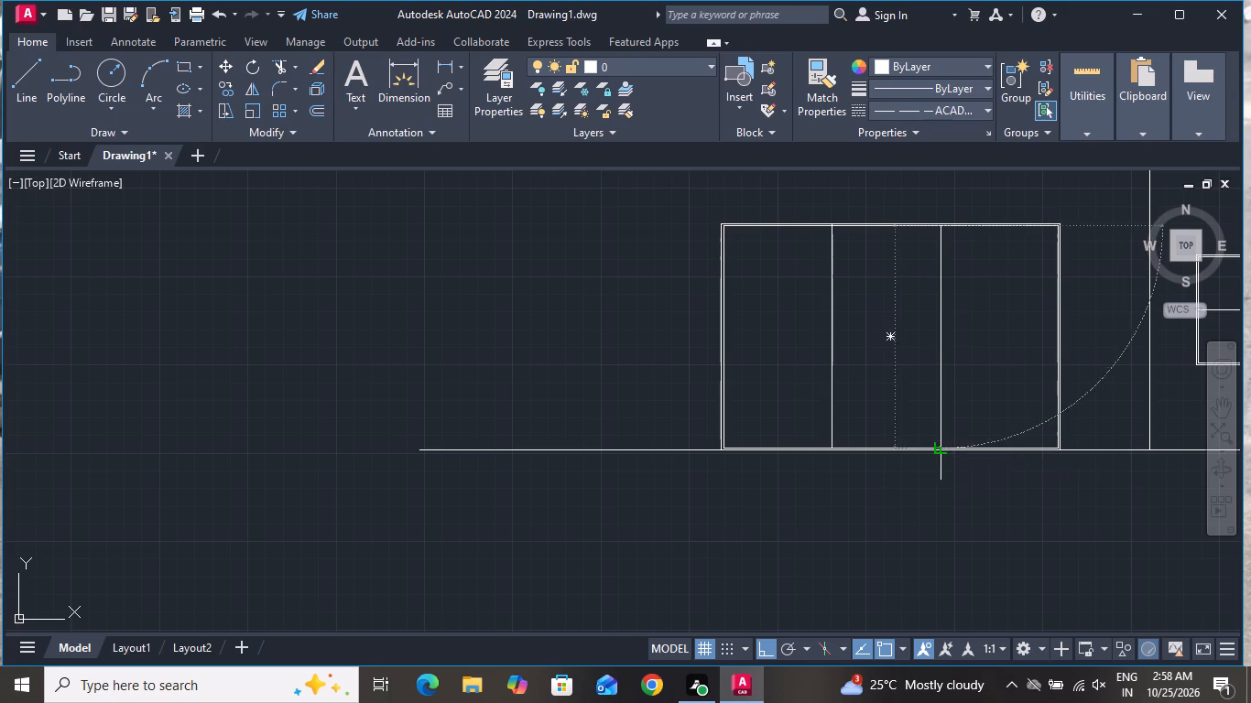
right_click_drag(920, 452, 888, 452)
left_click(963, 476)
Copy the framed three-panel rectangle about 7,960 units to the left along the ground line.
scroll(800, 392, "down", 2)
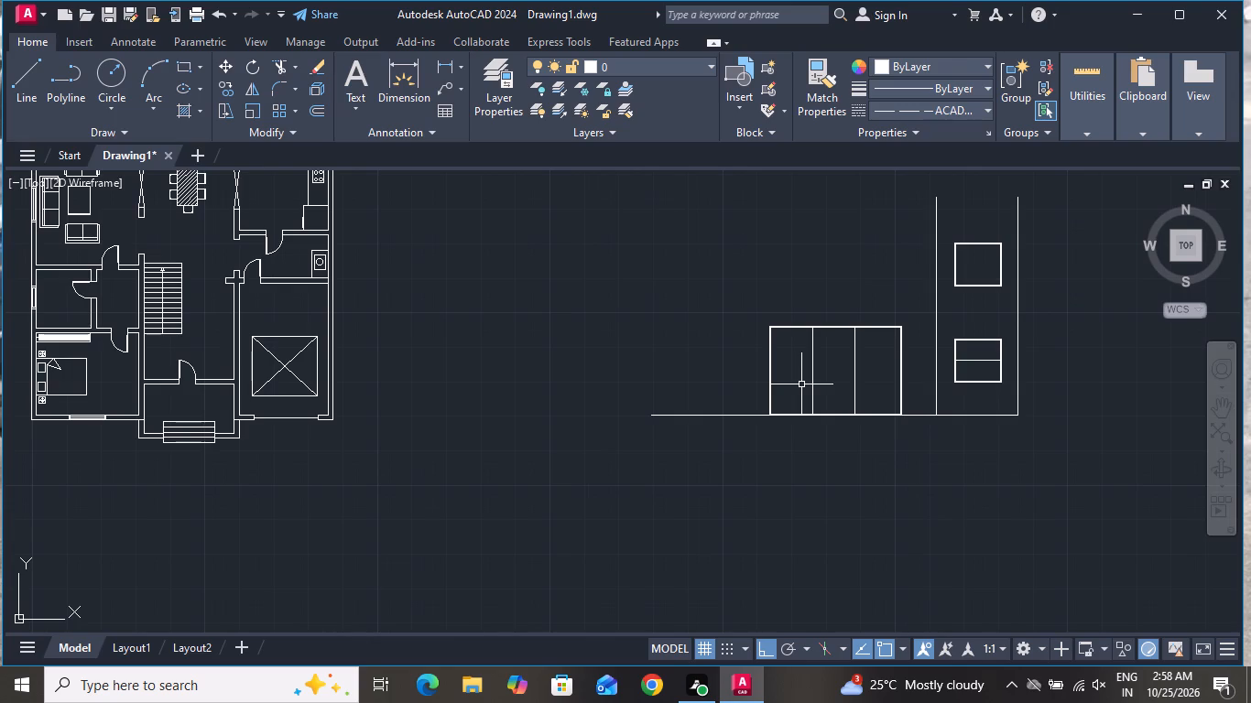
scroll(819, 386, "down", 1)
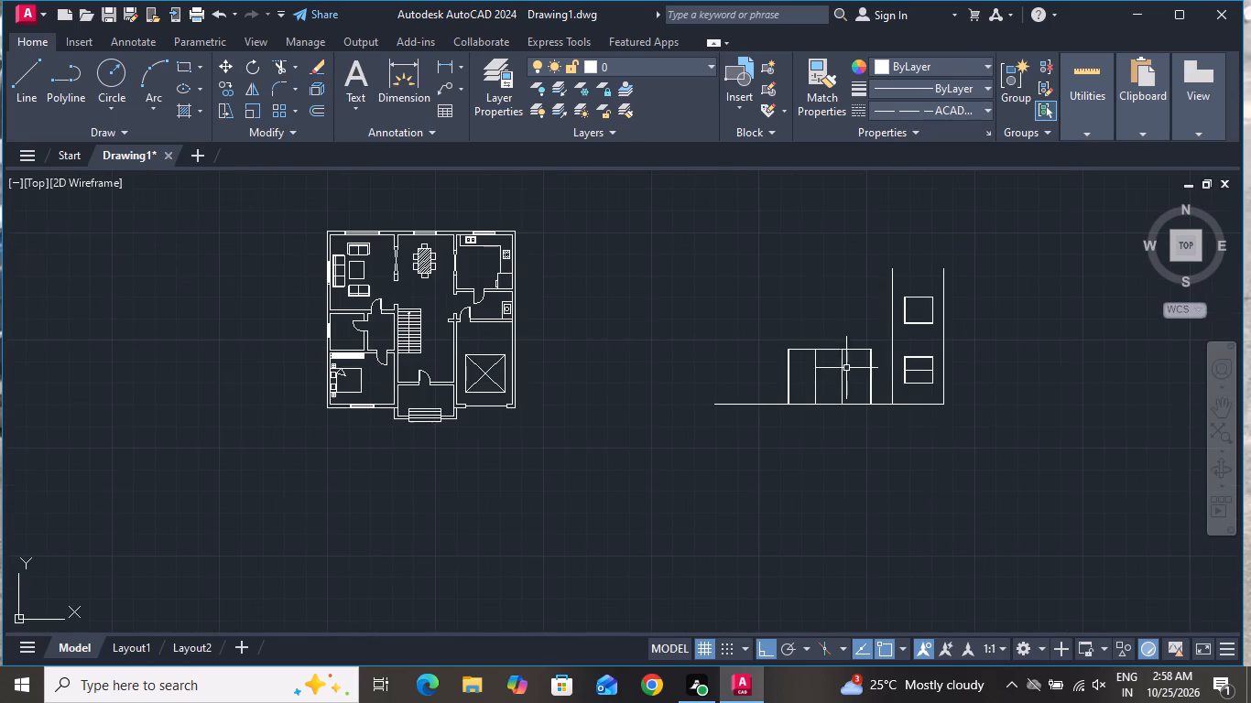
scroll(880, 331, "up", 1)
left_click(876, 336)
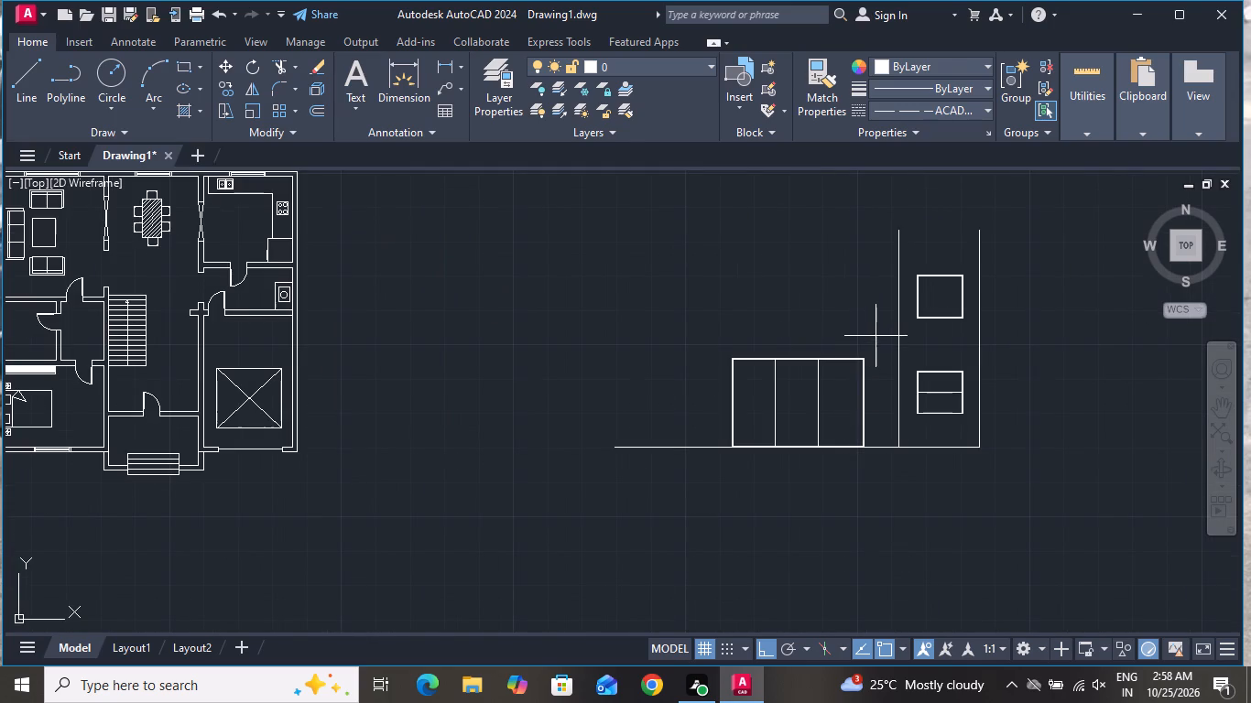
left_click(713, 422)
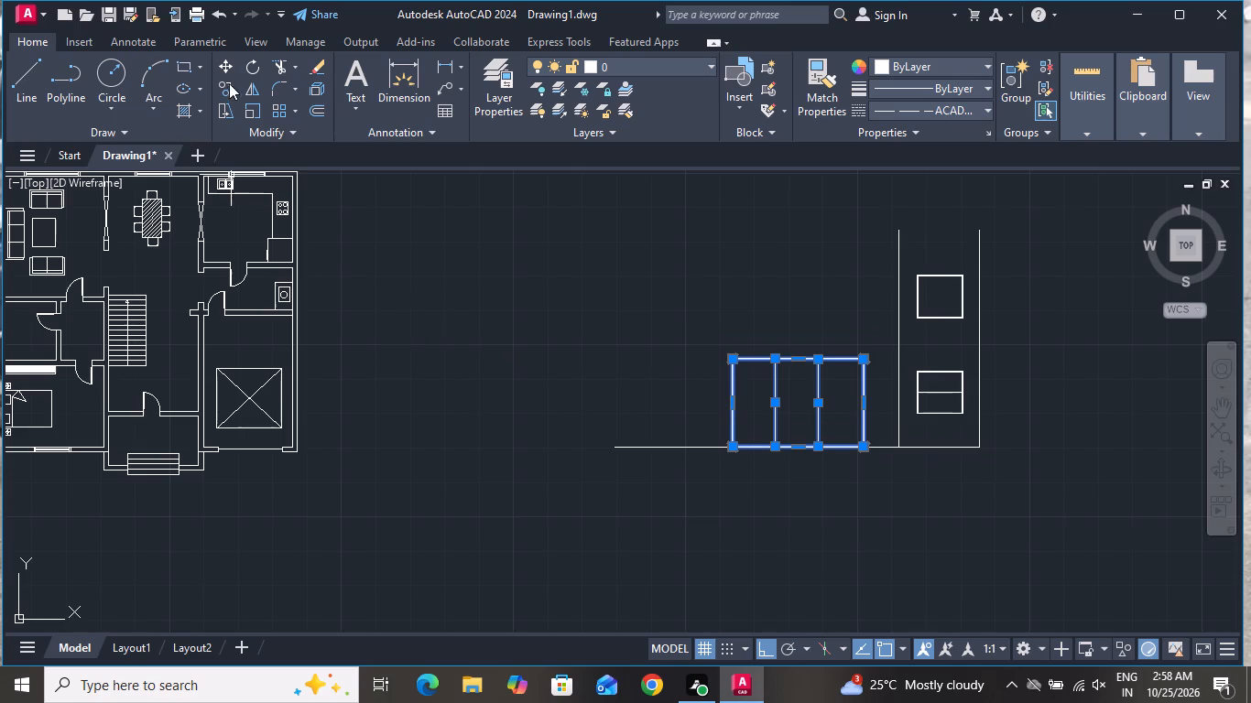
left_click(222, 90)
left_click(866, 446)
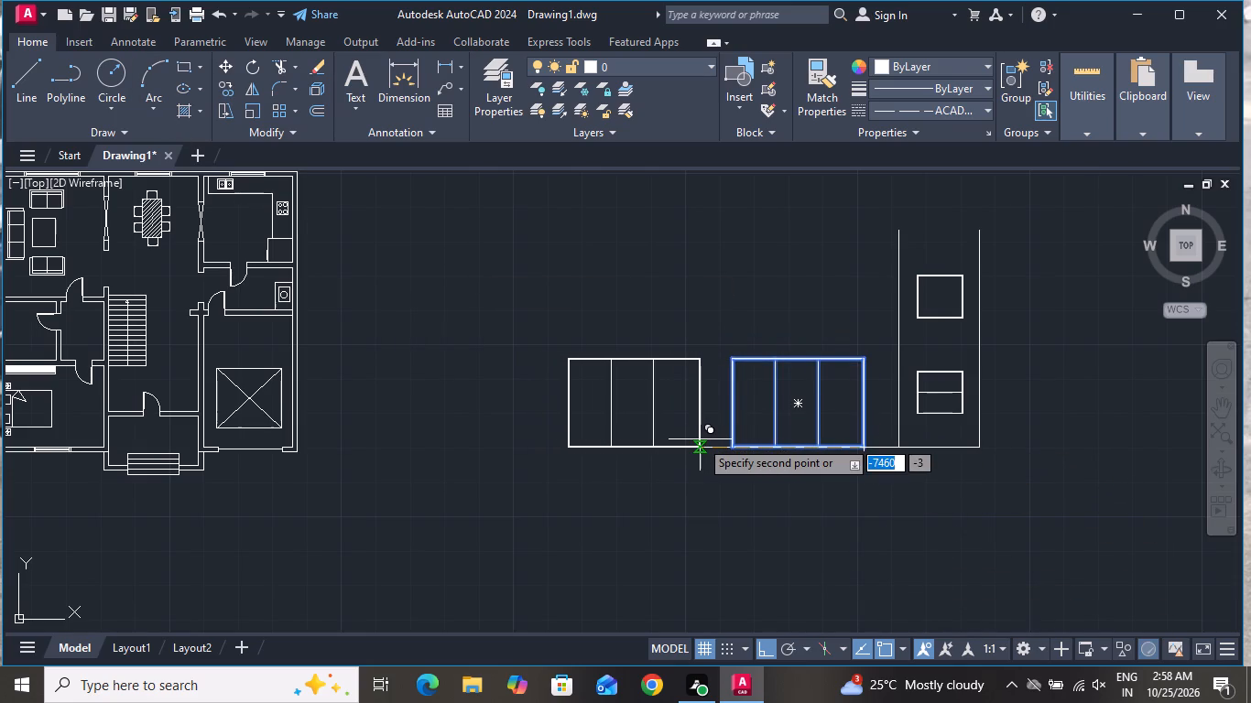
left_click(696, 440)
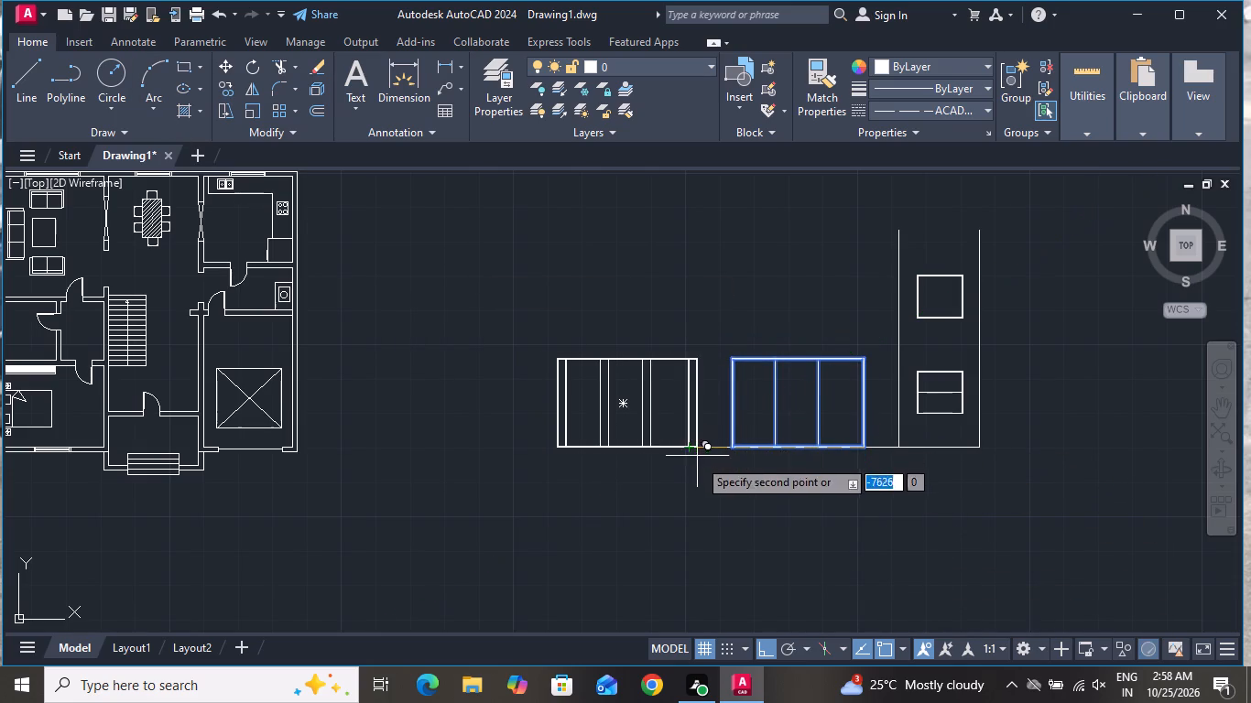
right_click(581, 488)
left_click(634, 287)
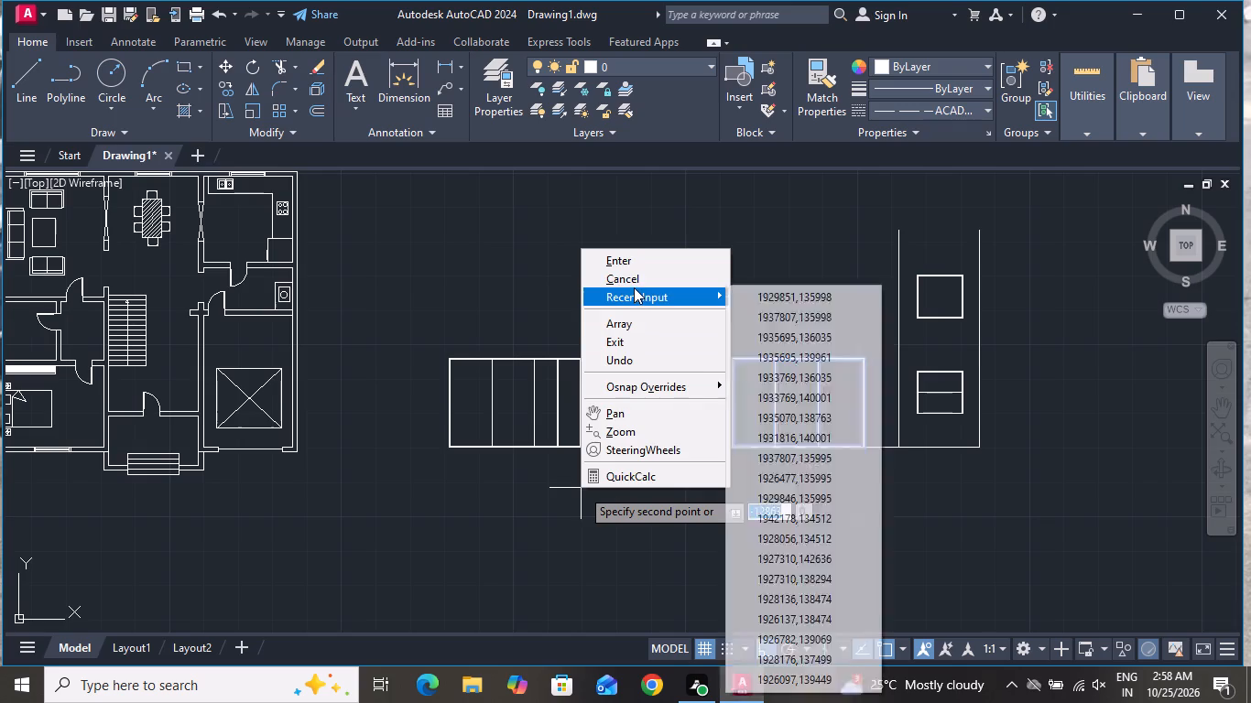
left_click(634, 282)
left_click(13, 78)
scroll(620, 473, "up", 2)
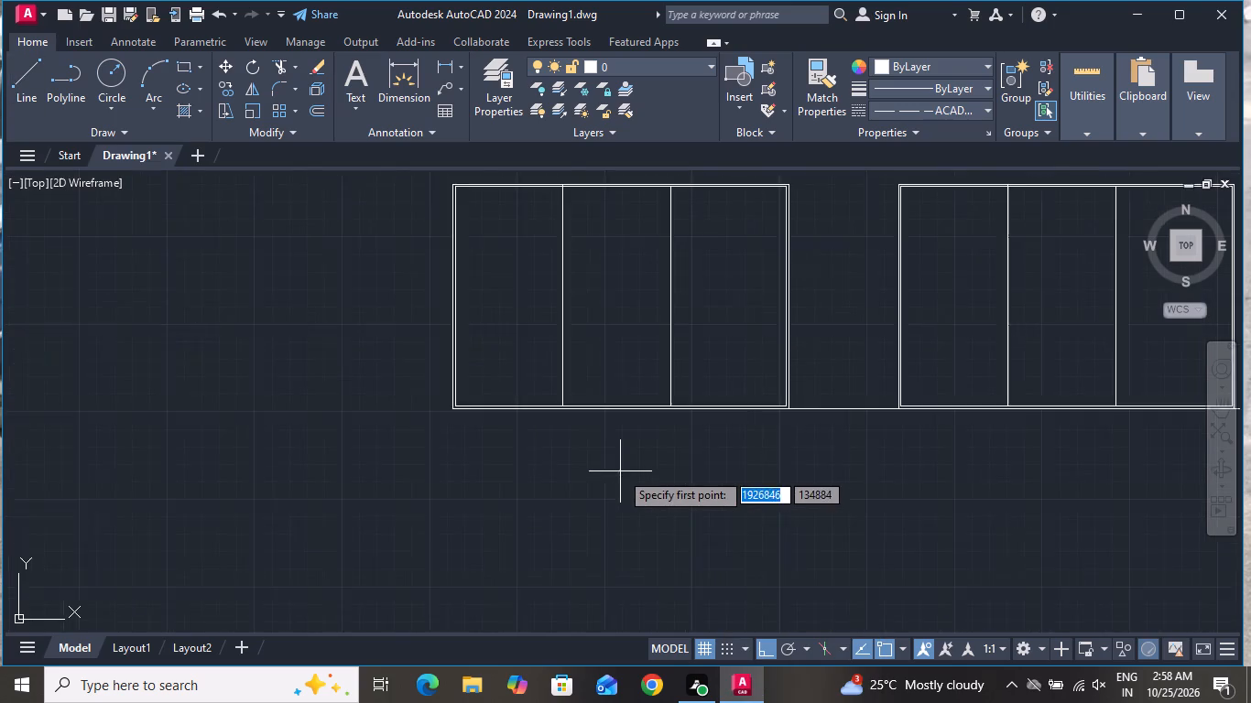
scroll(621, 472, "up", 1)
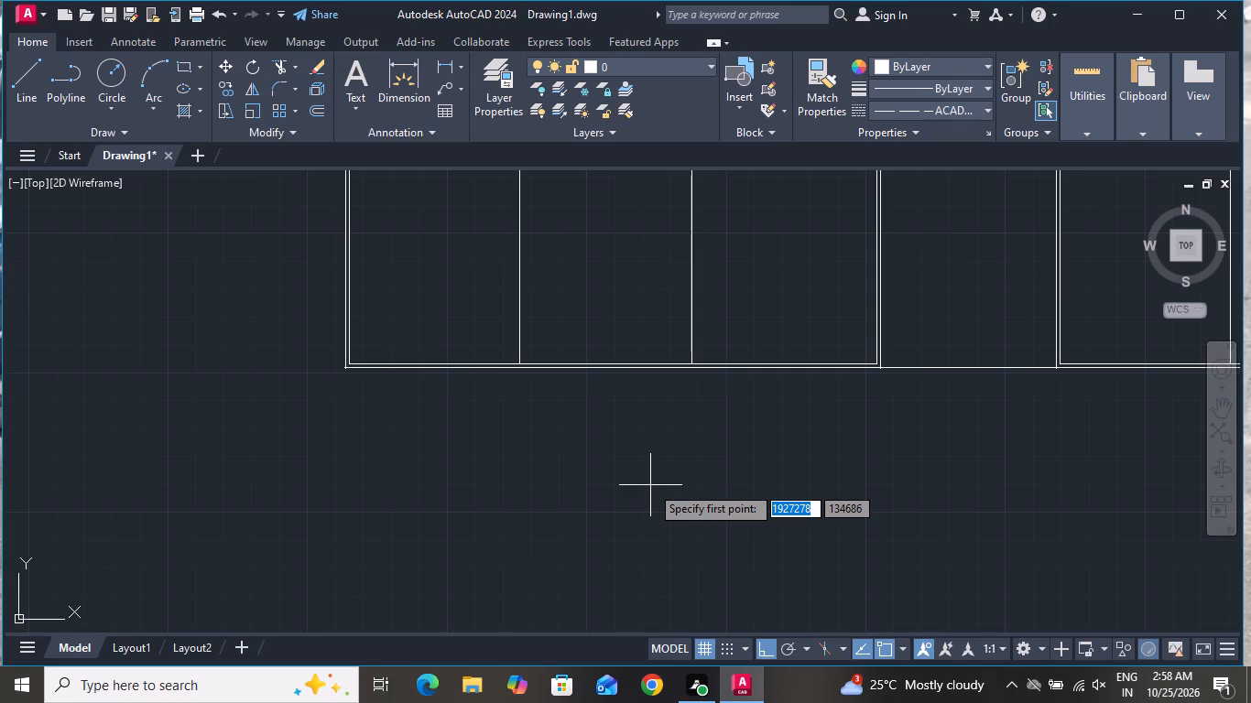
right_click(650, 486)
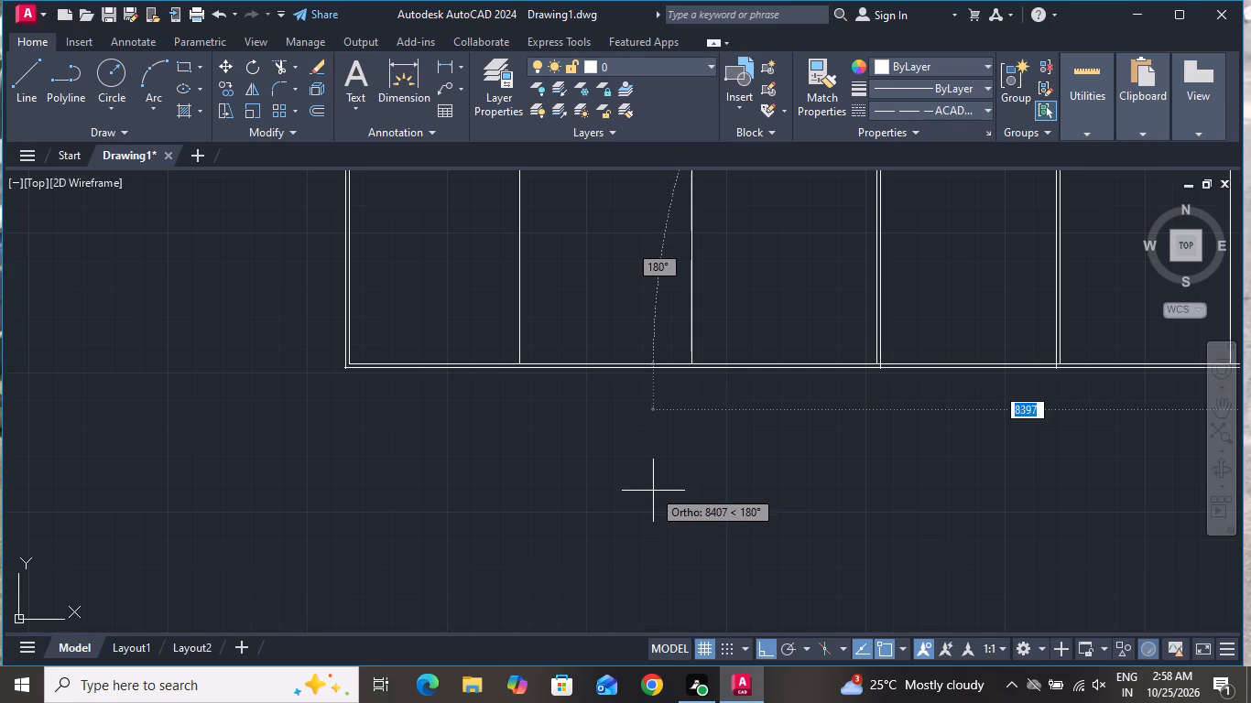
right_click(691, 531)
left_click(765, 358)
Move the left three-panel rectangle straight up off the ground line by about its own height.
scroll(730, 466, "down", 2)
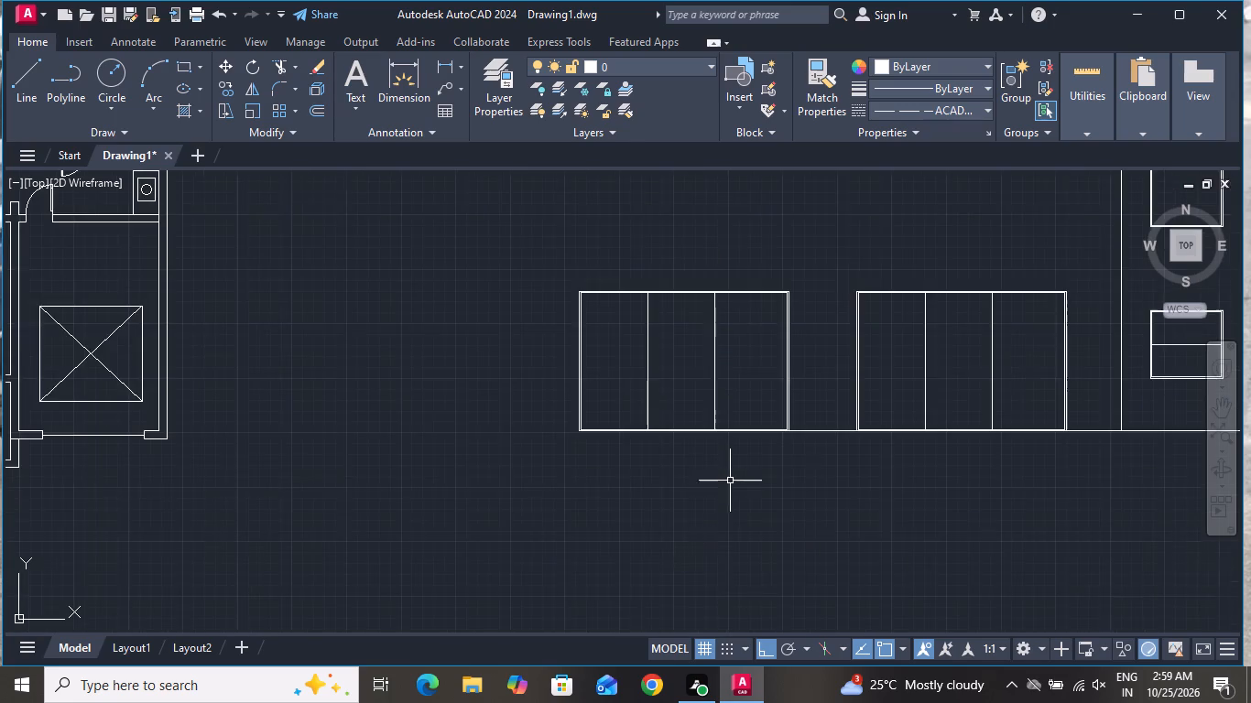
scroll(730, 487, "down", 1)
left_click(778, 362)
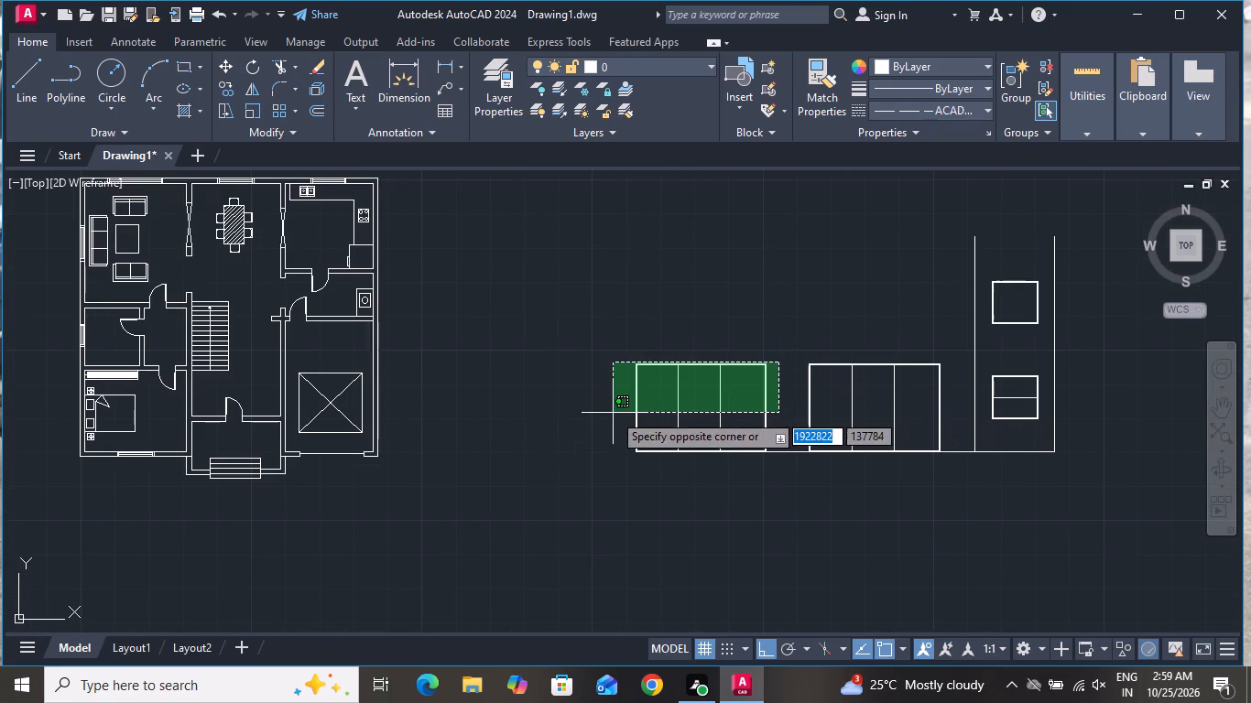
left_click(613, 413)
left_click(228, 64)
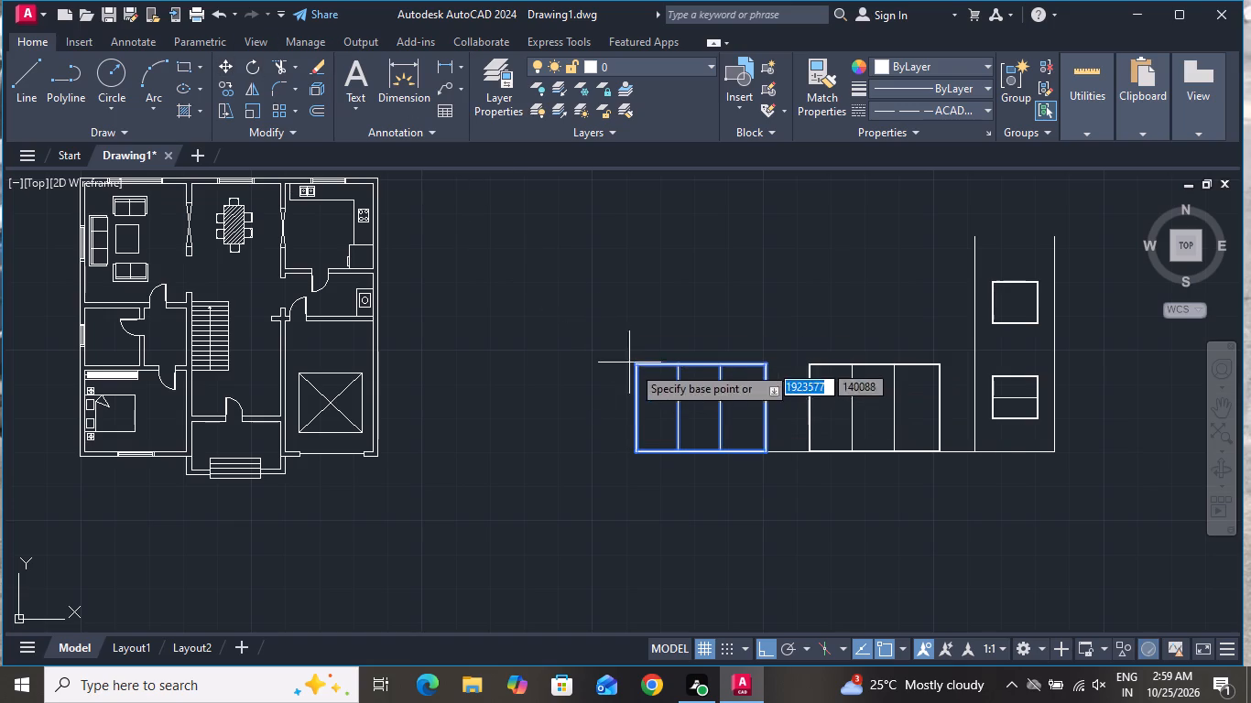
left_click(689, 423)
left_click(690, 333)
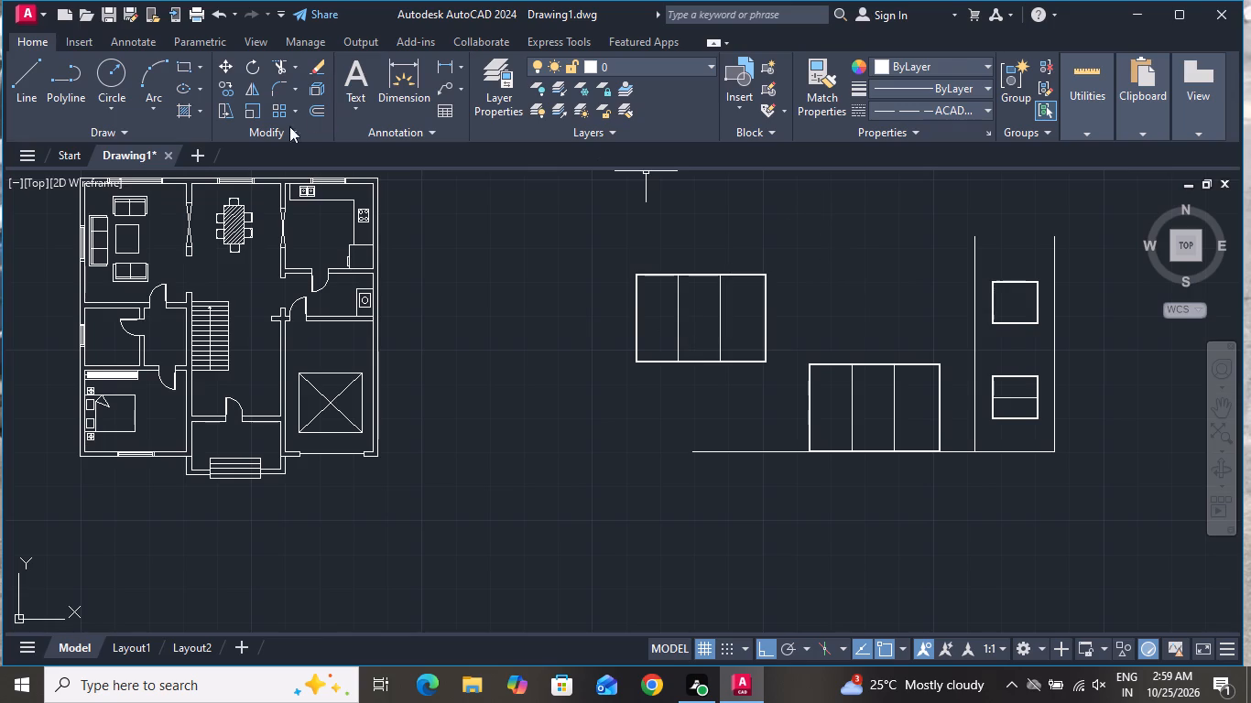
Draw a horizontal line about 6,500 long continuing the ground line leftward from its left end.
left_click(23, 70)
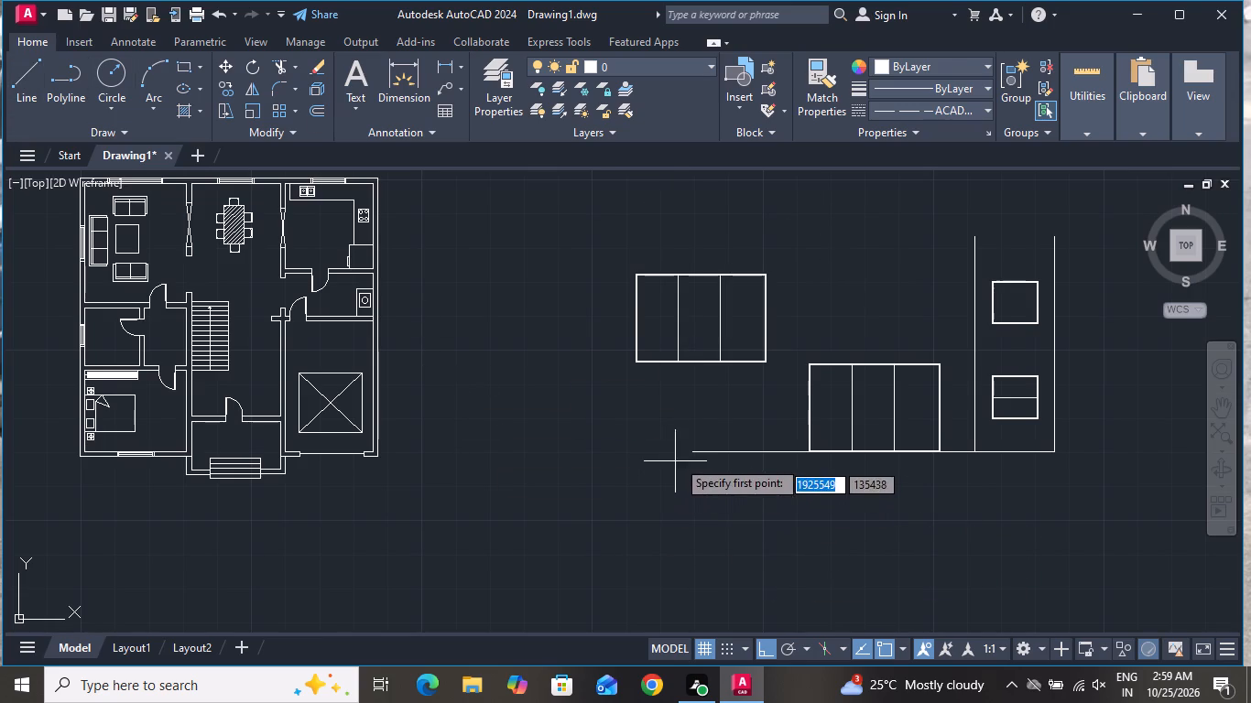
left_click(689, 447)
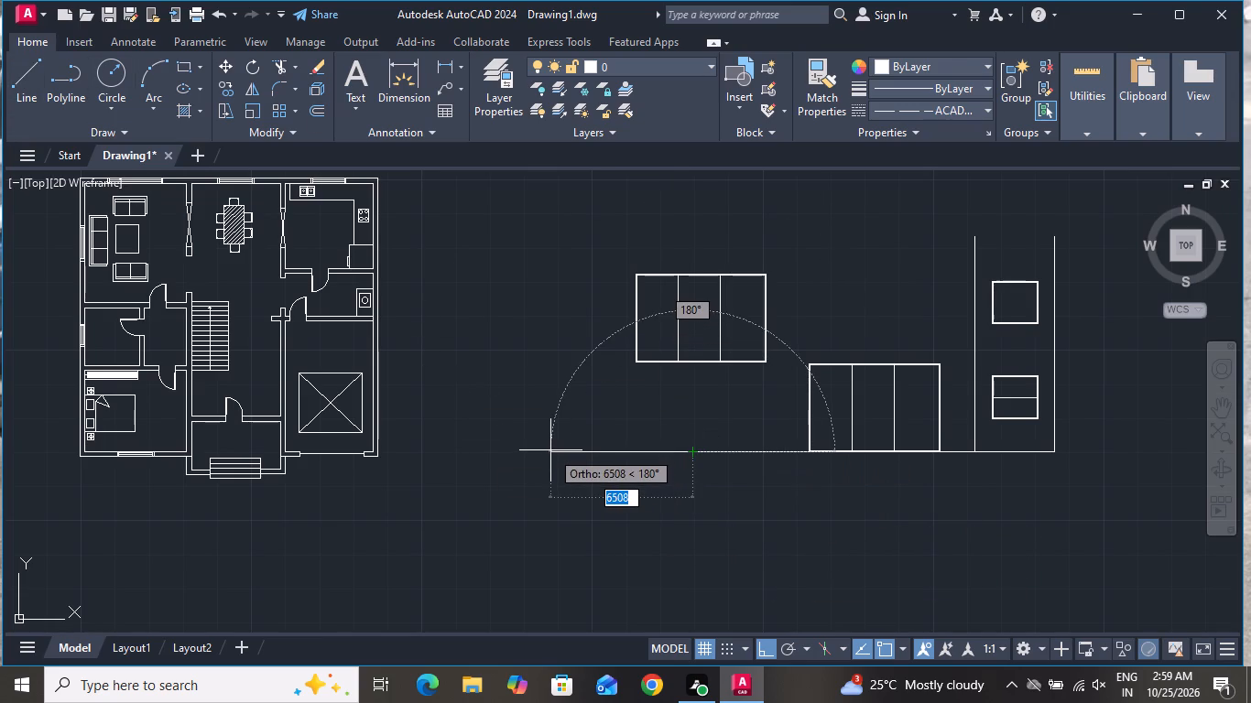
left_click(549, 449)
right_click(548, 449)
left_click(579, 480)
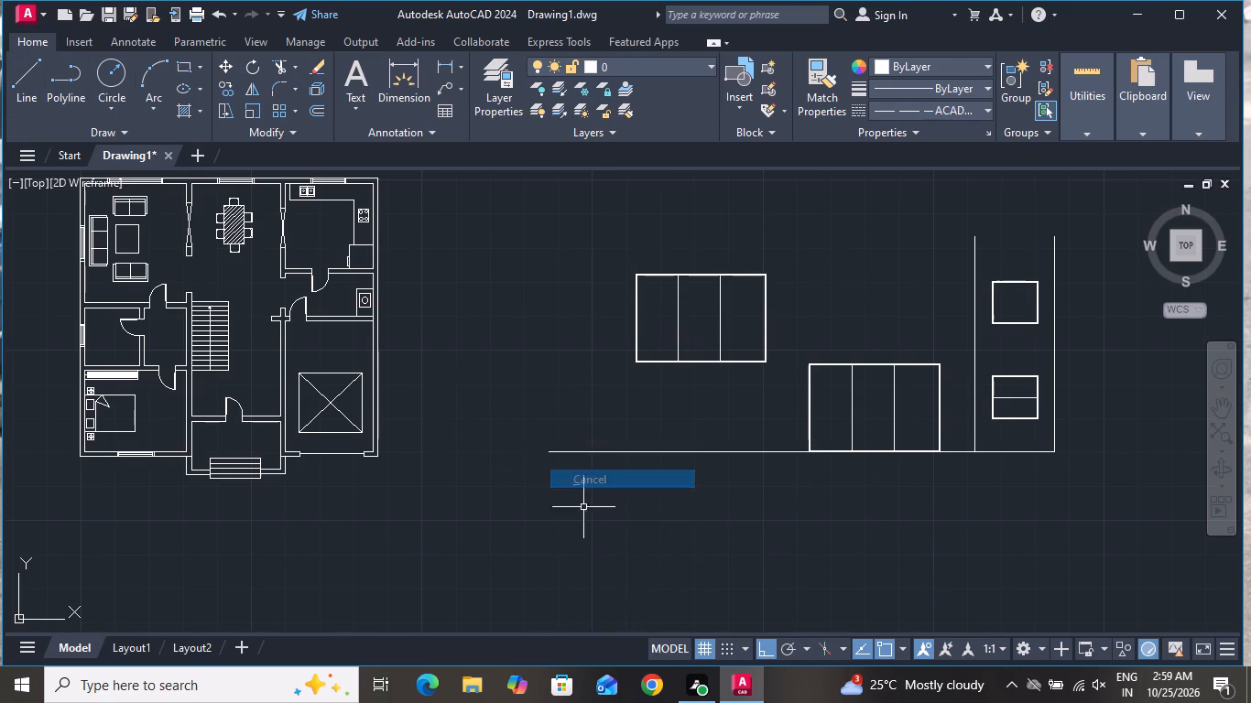
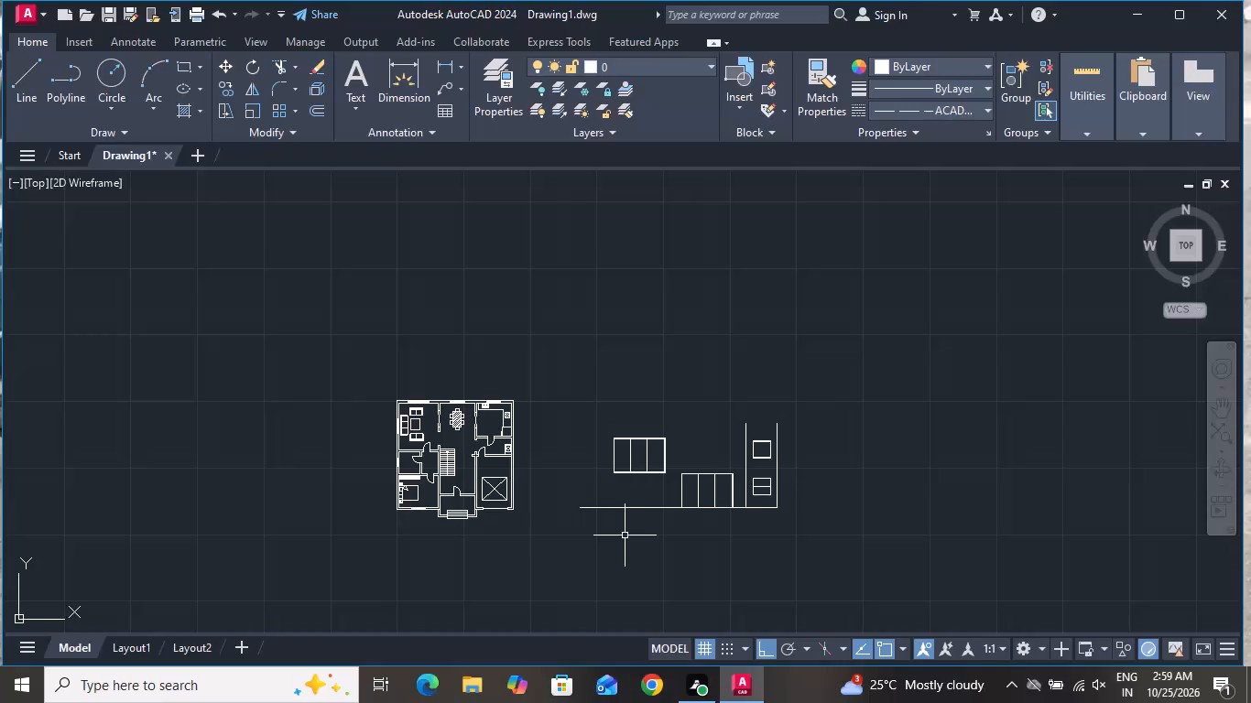
Move the raised three-panel rectangle straight down about 4,050 units so it sits just above the extended ground line.
scroll(652, 479, "up", 2)
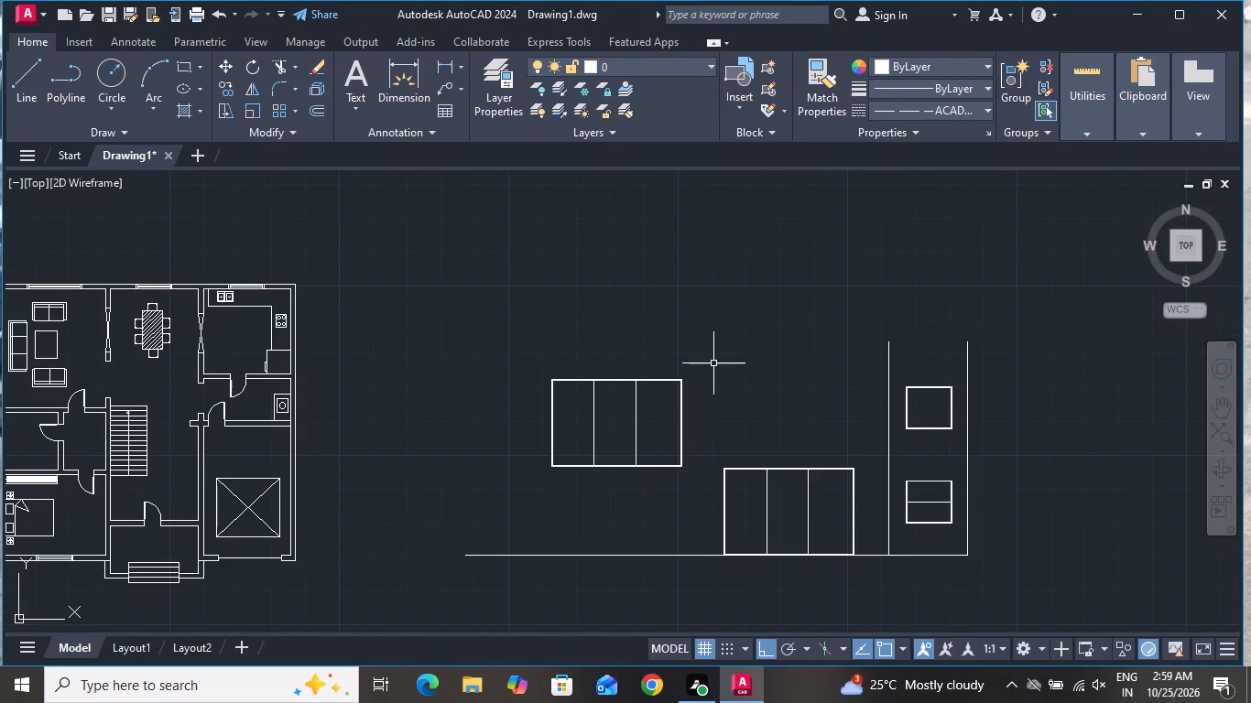
left_click(713, 361)
left_click(531, 488)
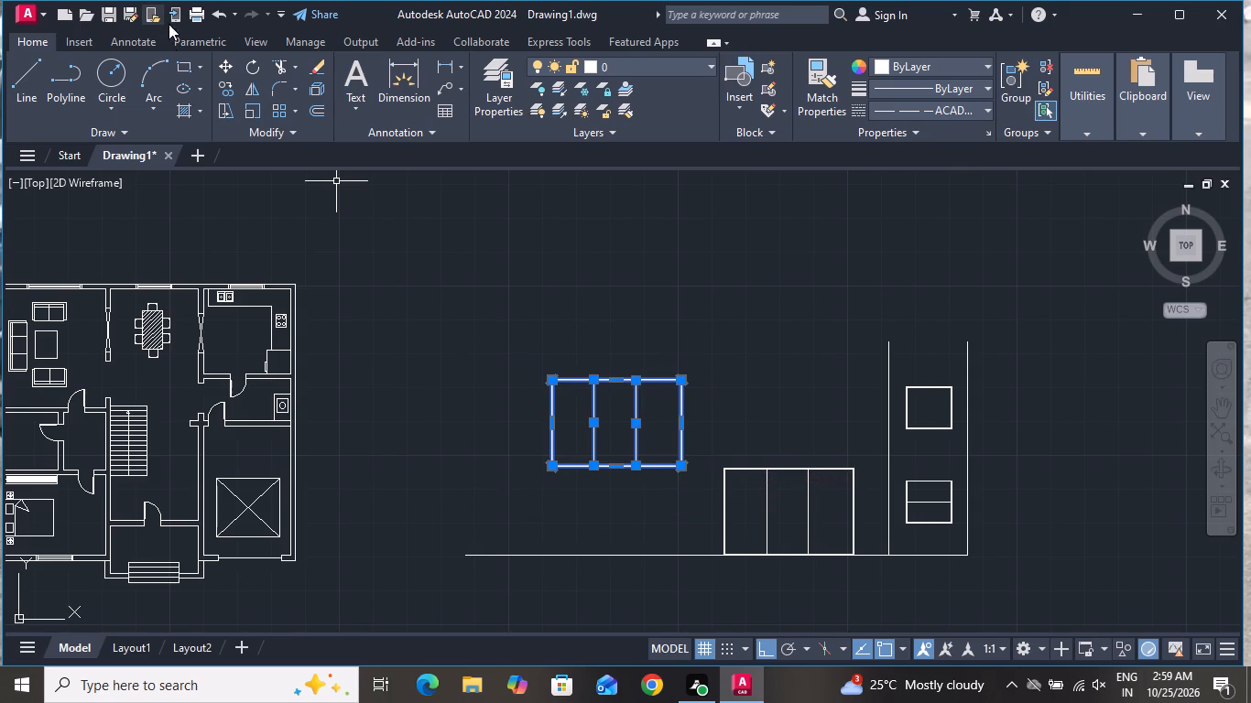
left_click(222, 64)
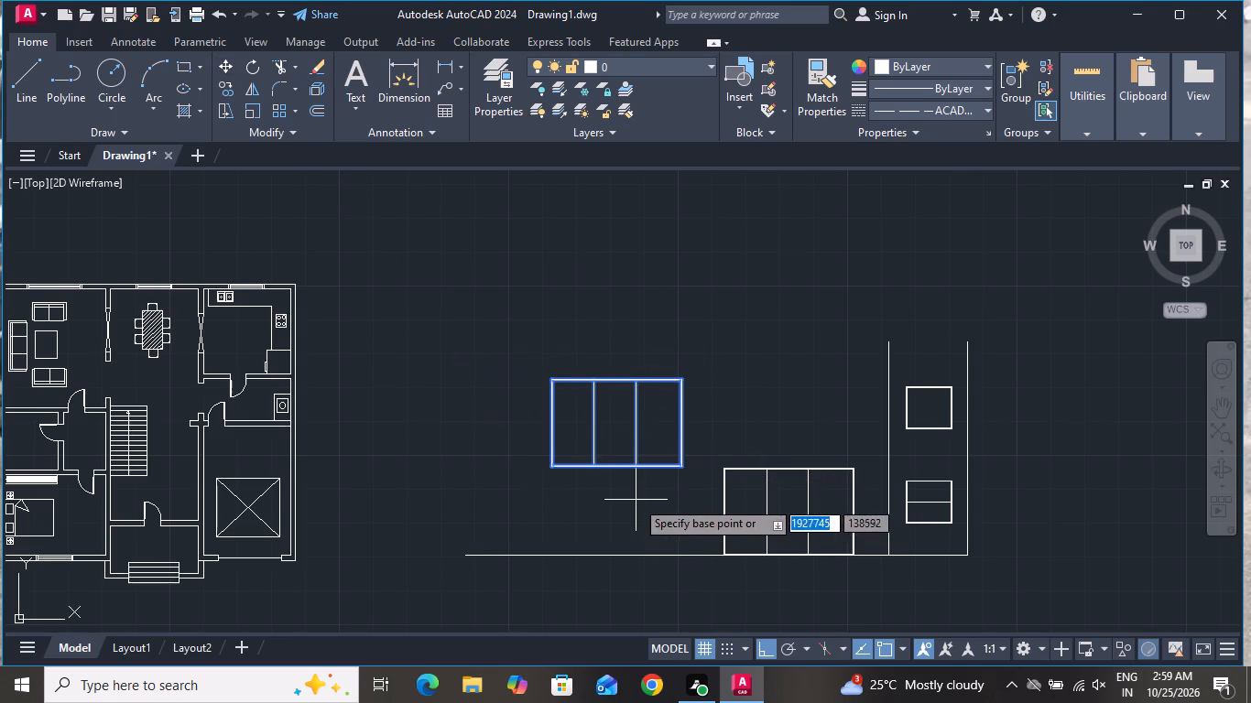
left_click(615, 478)
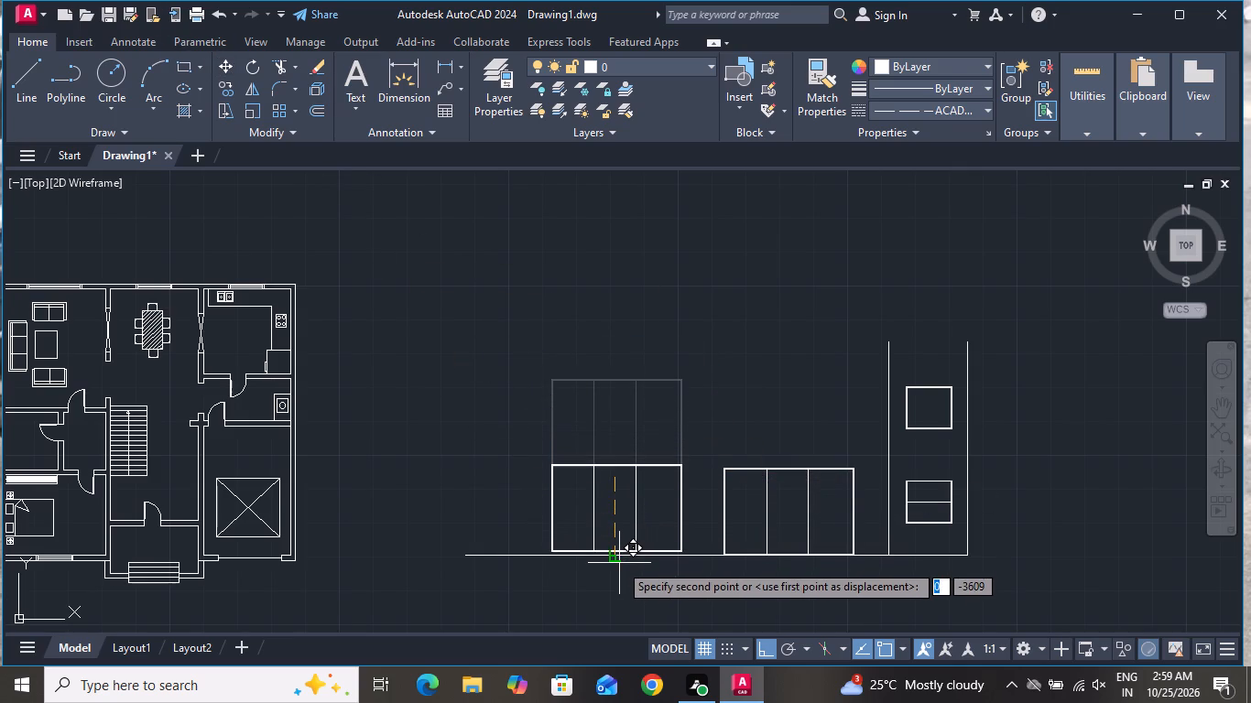
scroll(619, 563, "up", 2)
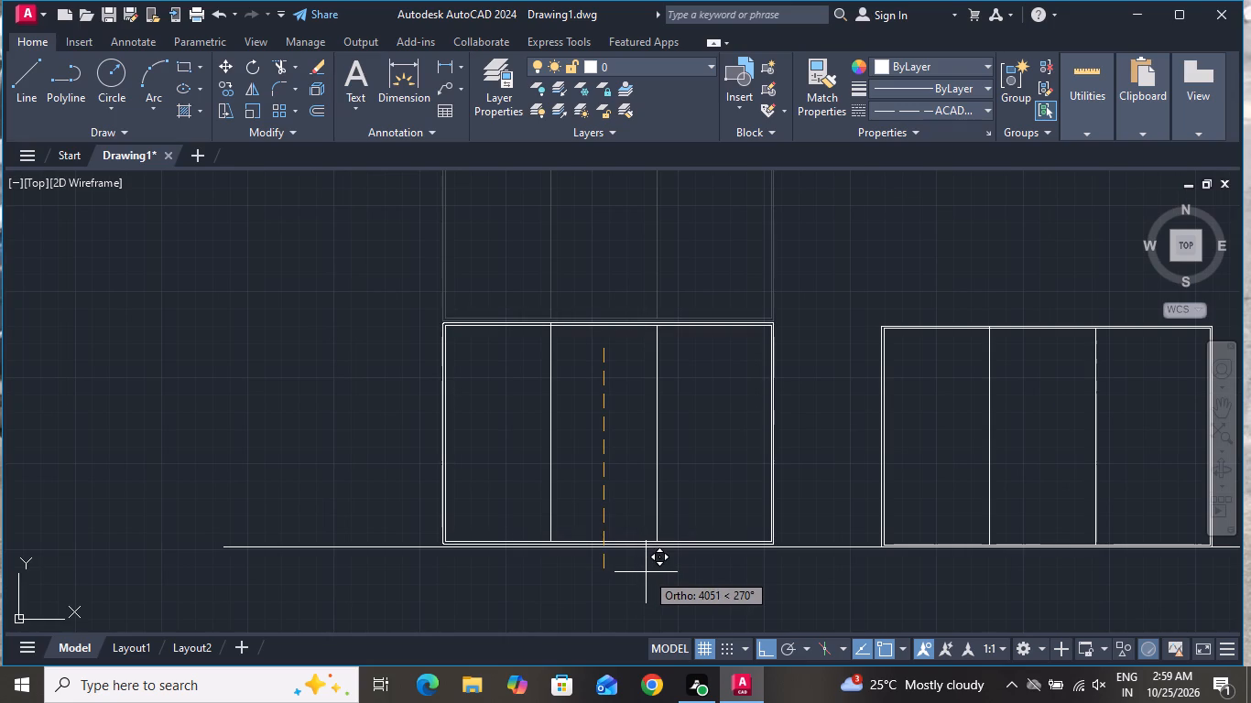
left_click(646, 572)
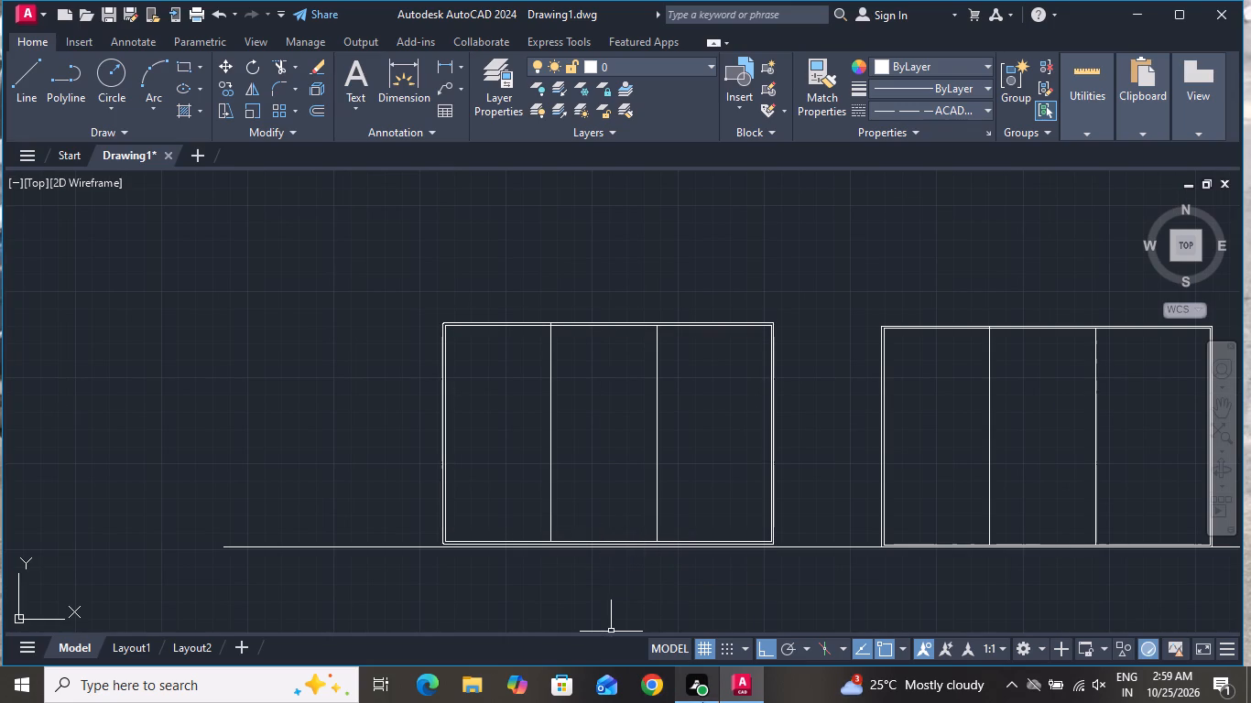
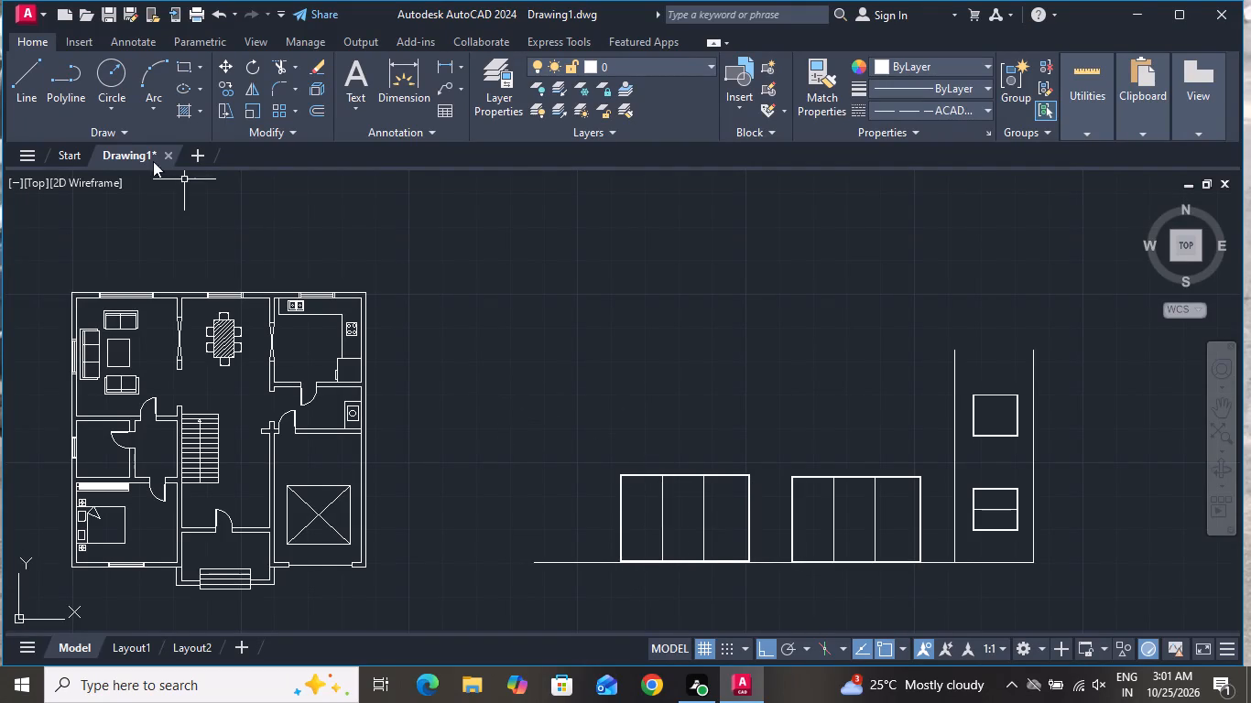
Draw a vertical wall line up from the ground line, just left of the leftmost three-panel opening, to slightly above the existing wall lines' tops.
left_click(23, 68)
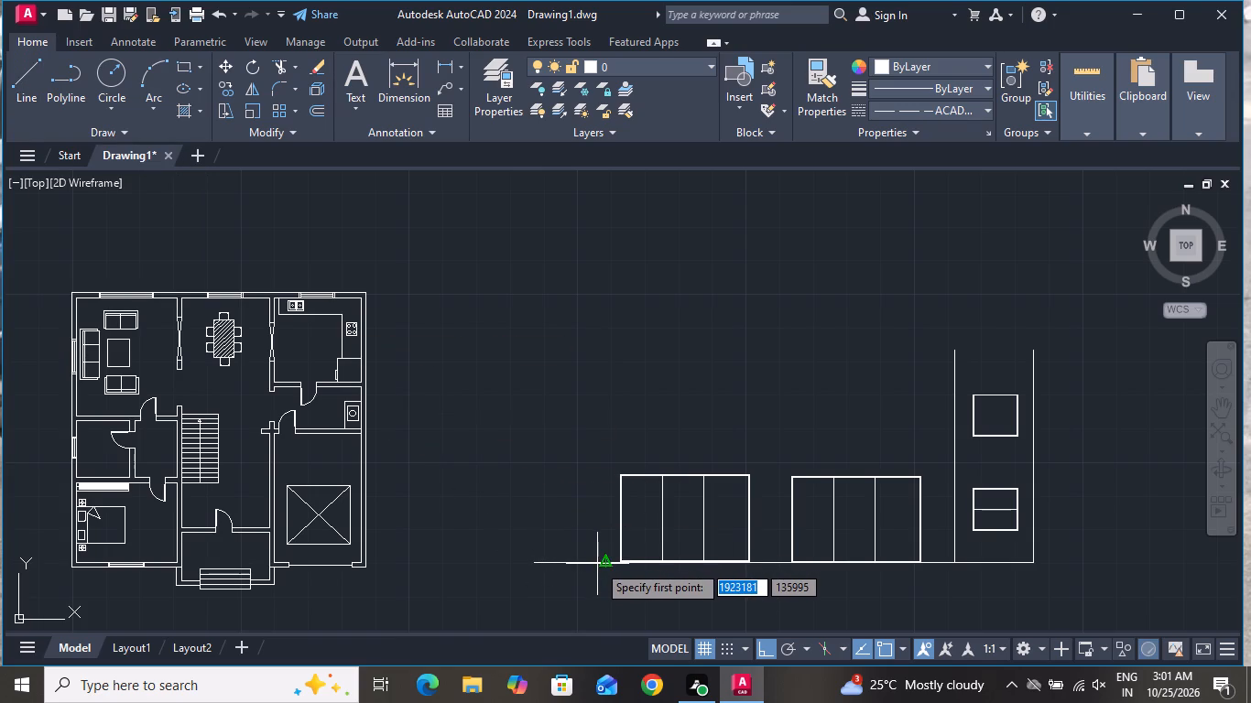
left_click(594, 563)
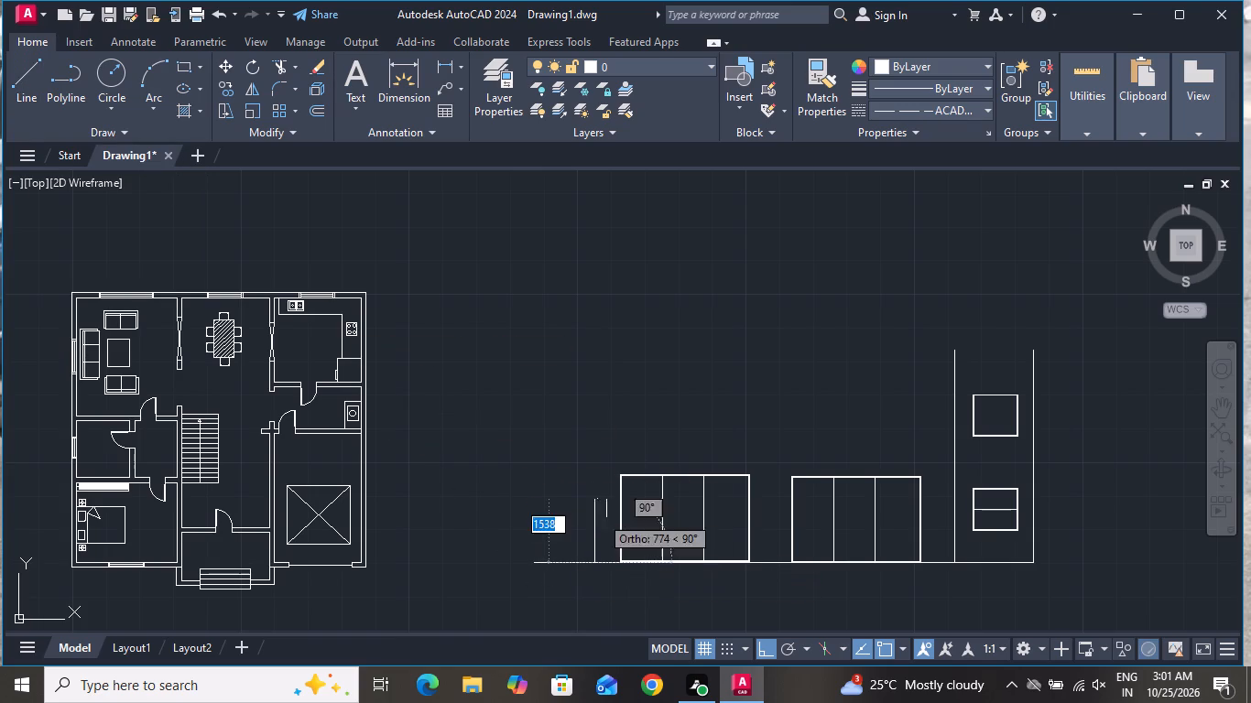
left_click(615, 340)
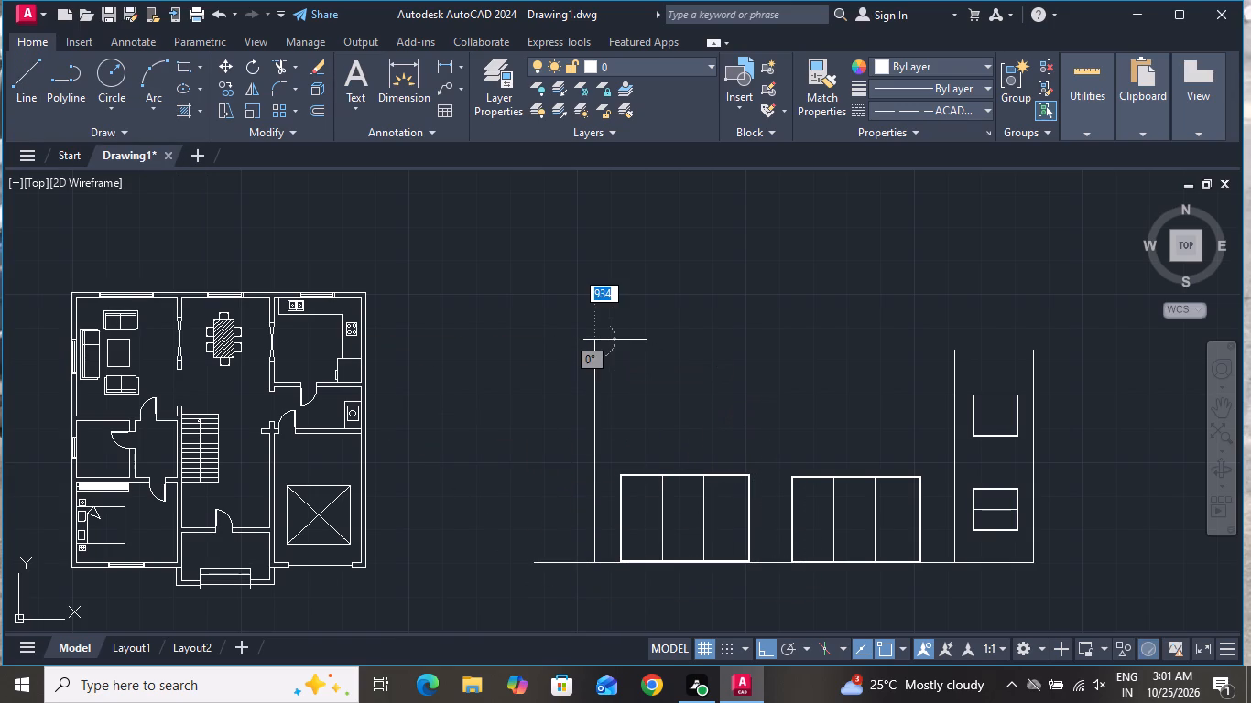
right_click(615, 340)
left_click(626, 356)
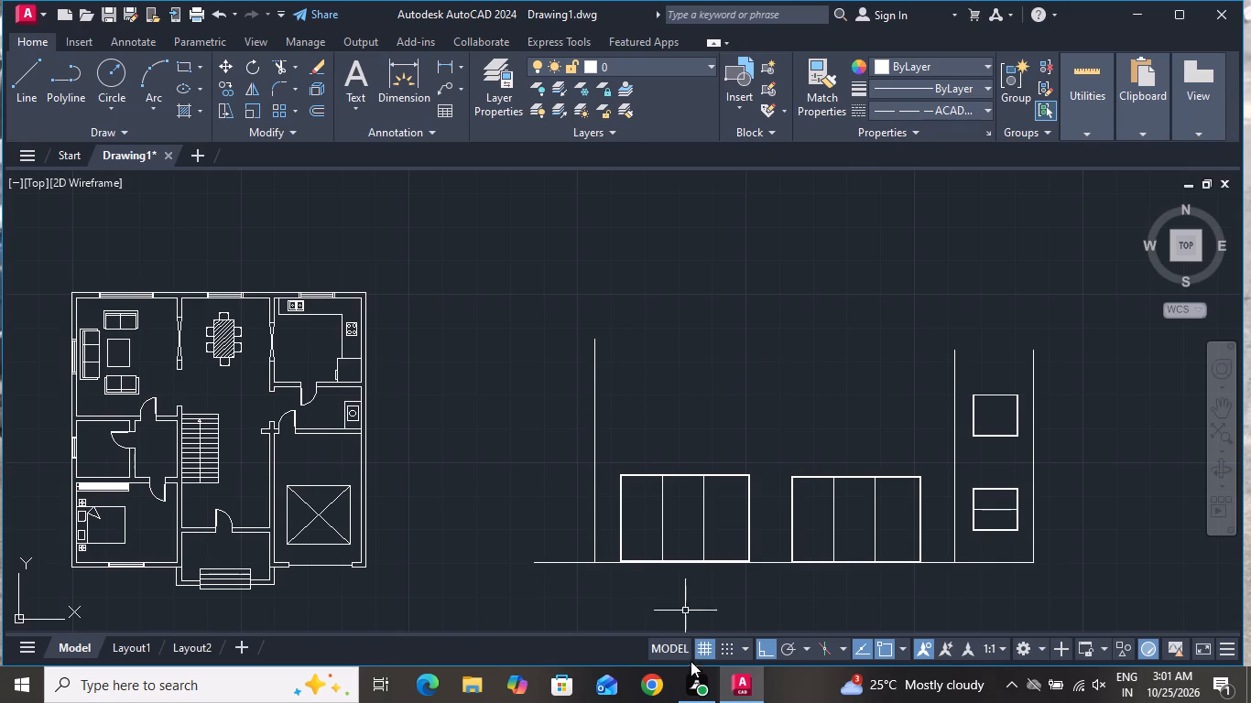
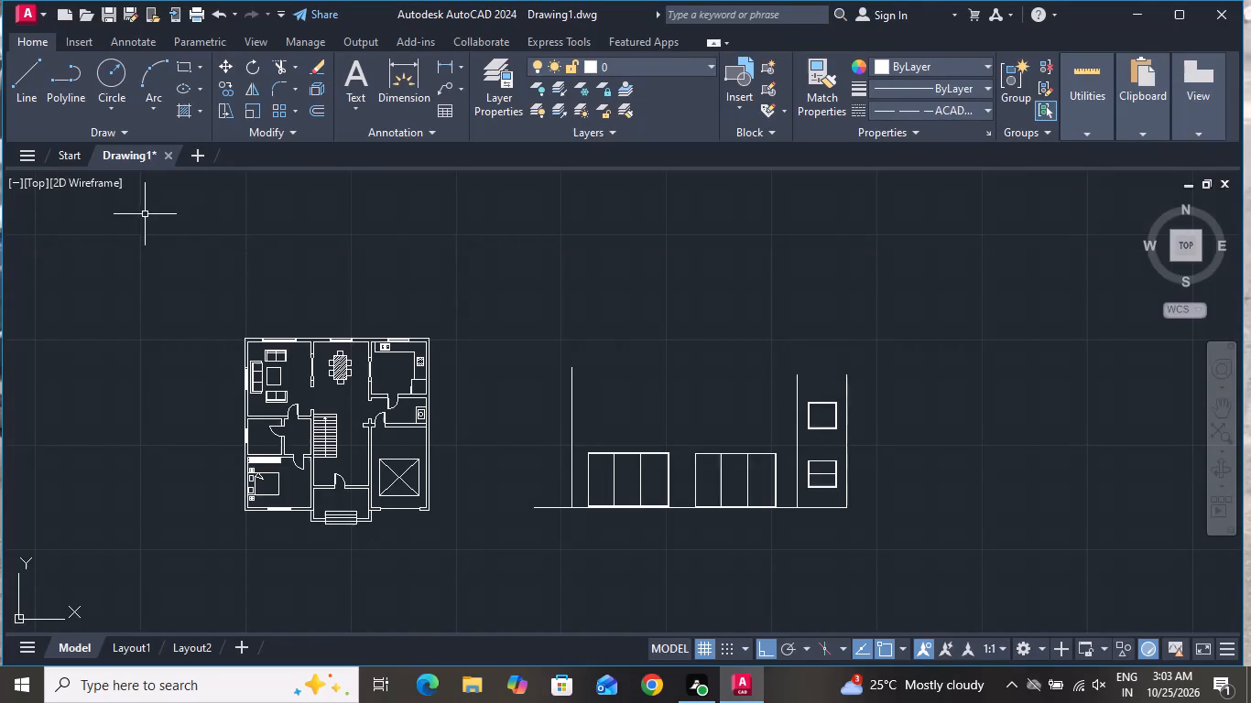
Draw a vertical wall line up from the ground line's left end, stopping slightly below the neighbouring wall line's top.
left_click(15, 72)
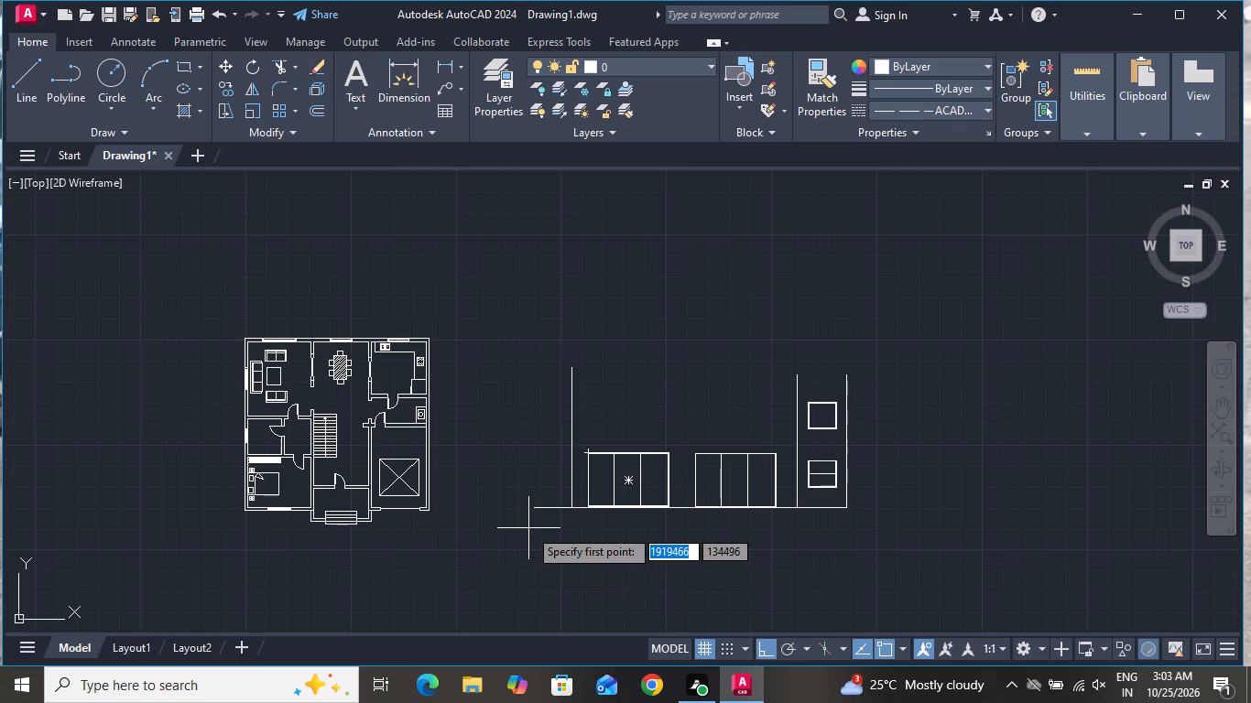
scroll(494, 514, "up", 1)
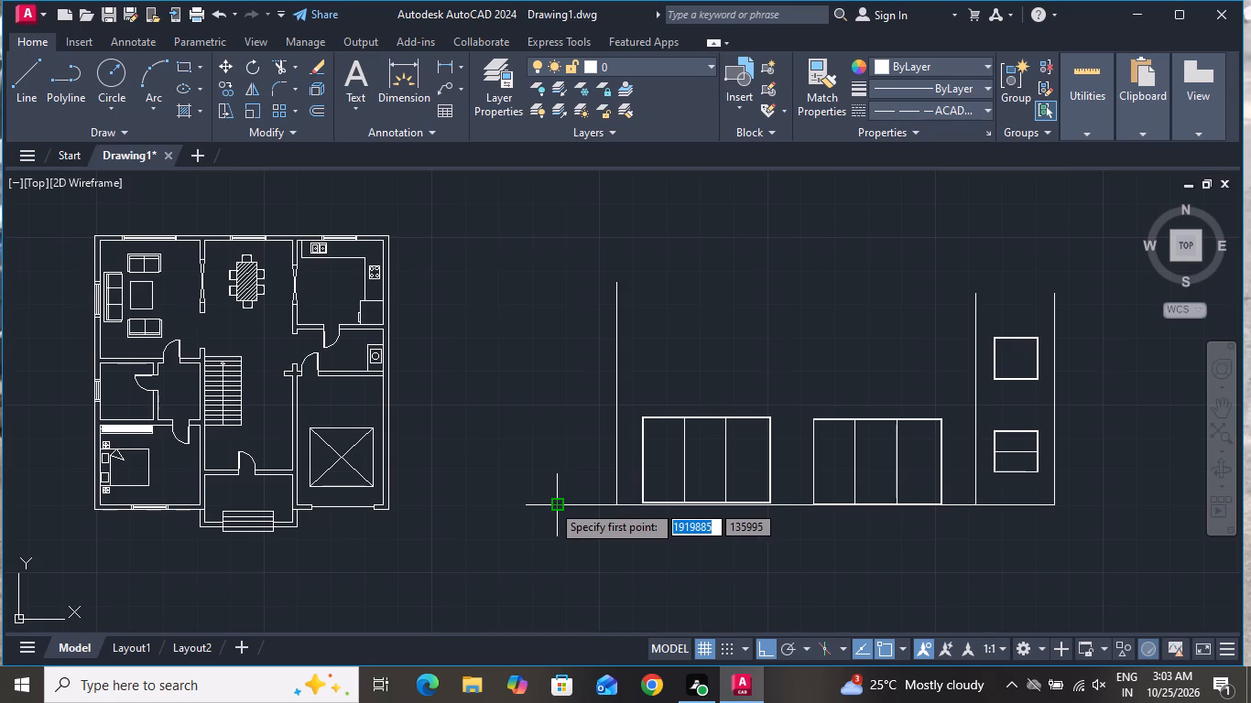
left_click(551, 503)
left_click(525, 507)
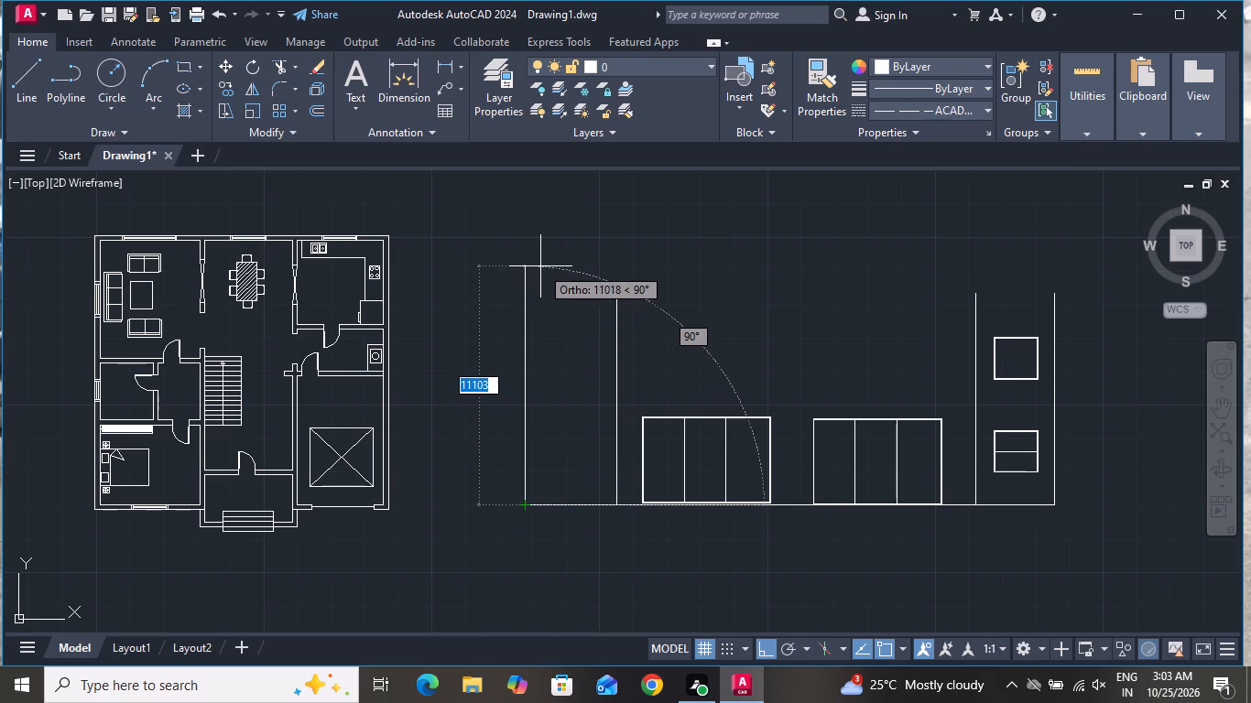
left_click(530, 308)
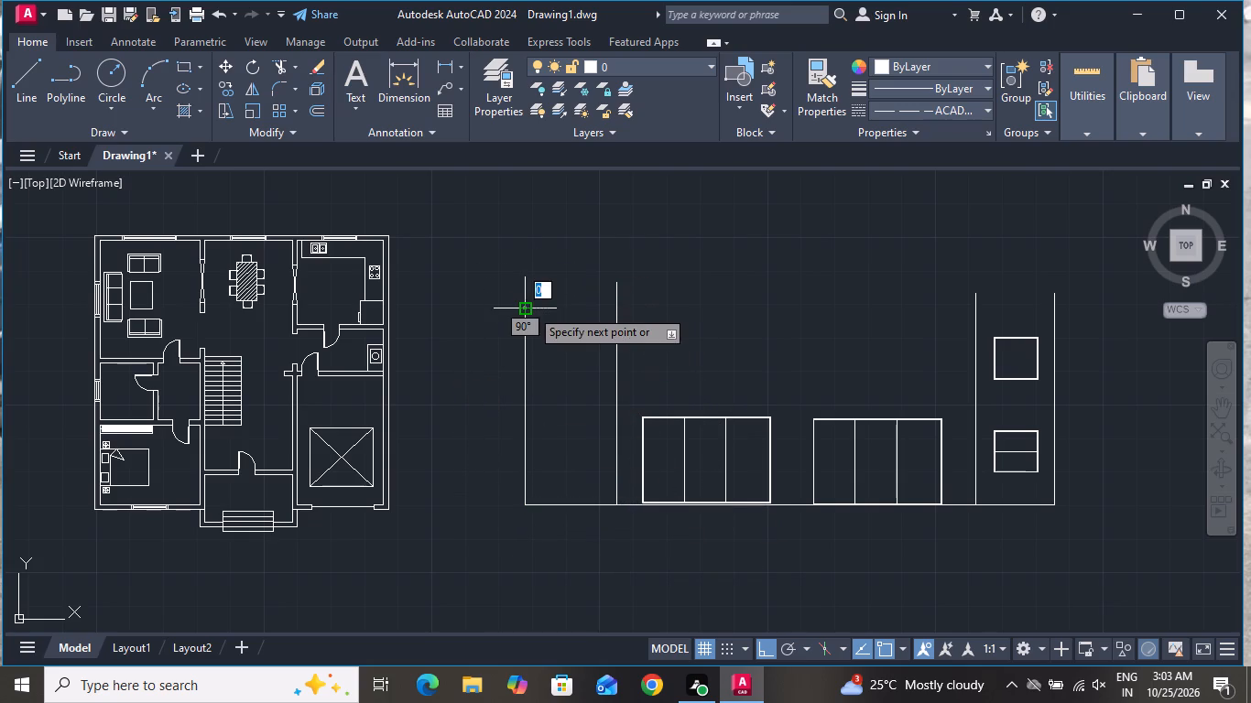
right_click(530, 309)
left_click(553, 328)
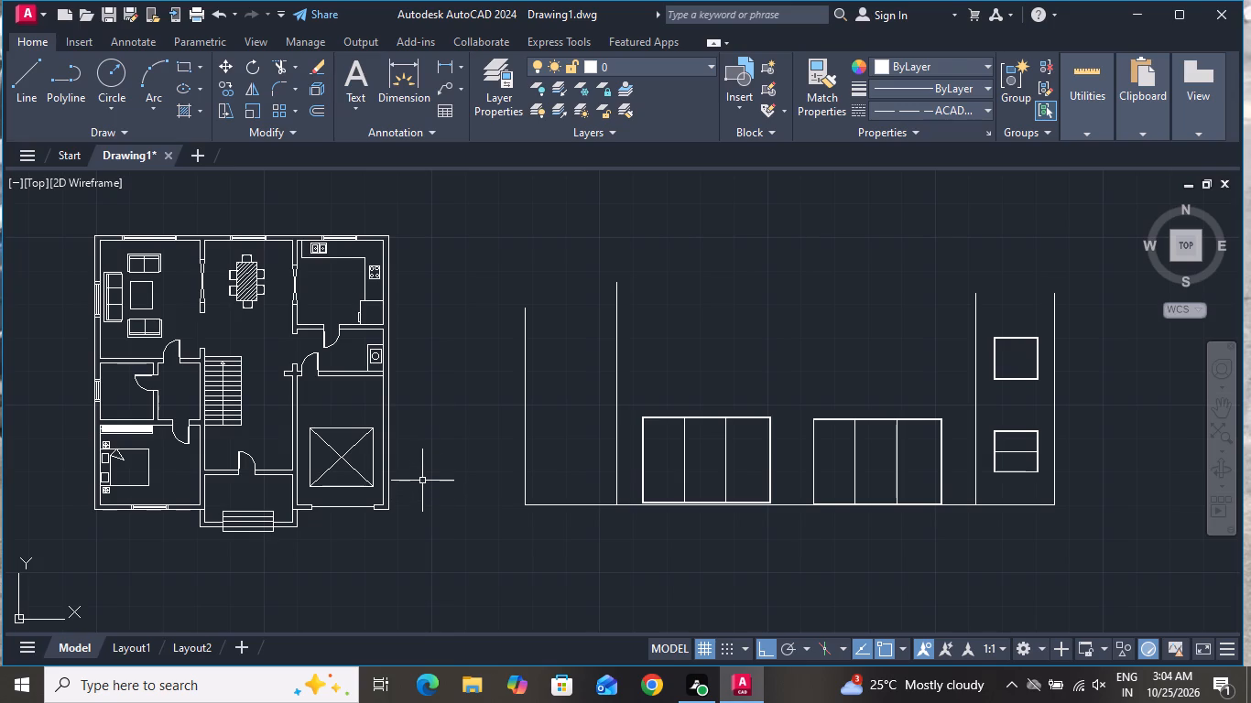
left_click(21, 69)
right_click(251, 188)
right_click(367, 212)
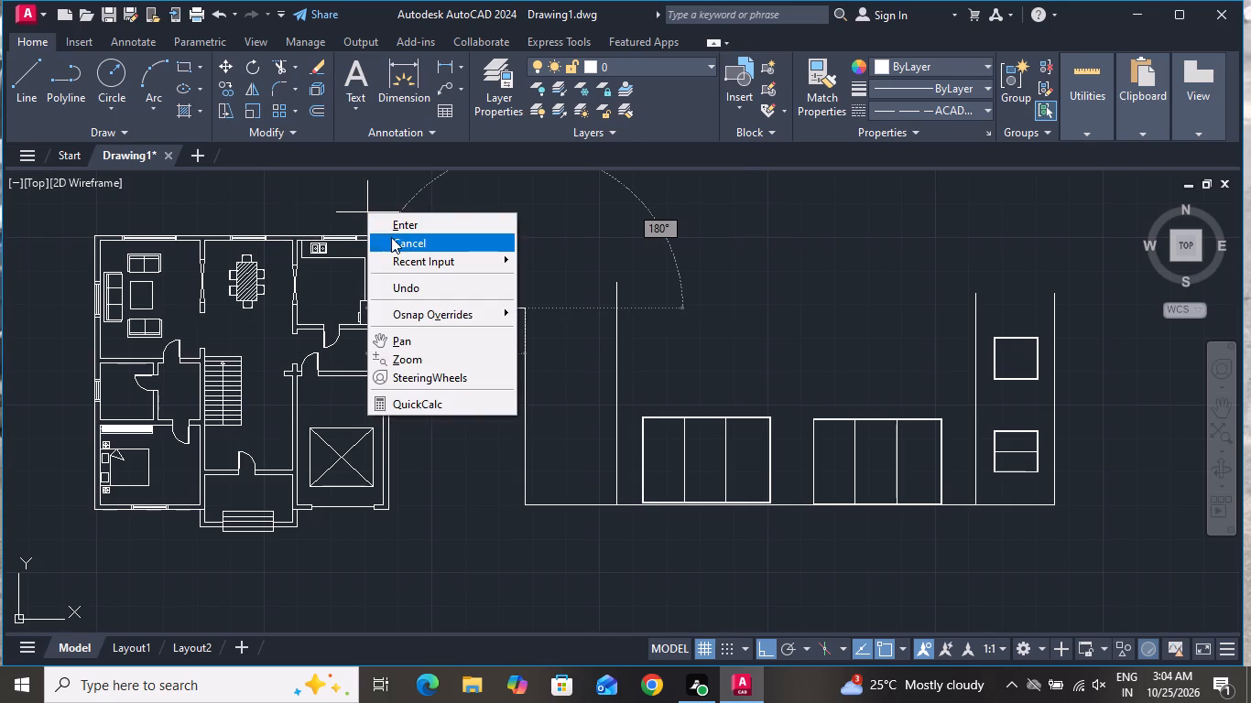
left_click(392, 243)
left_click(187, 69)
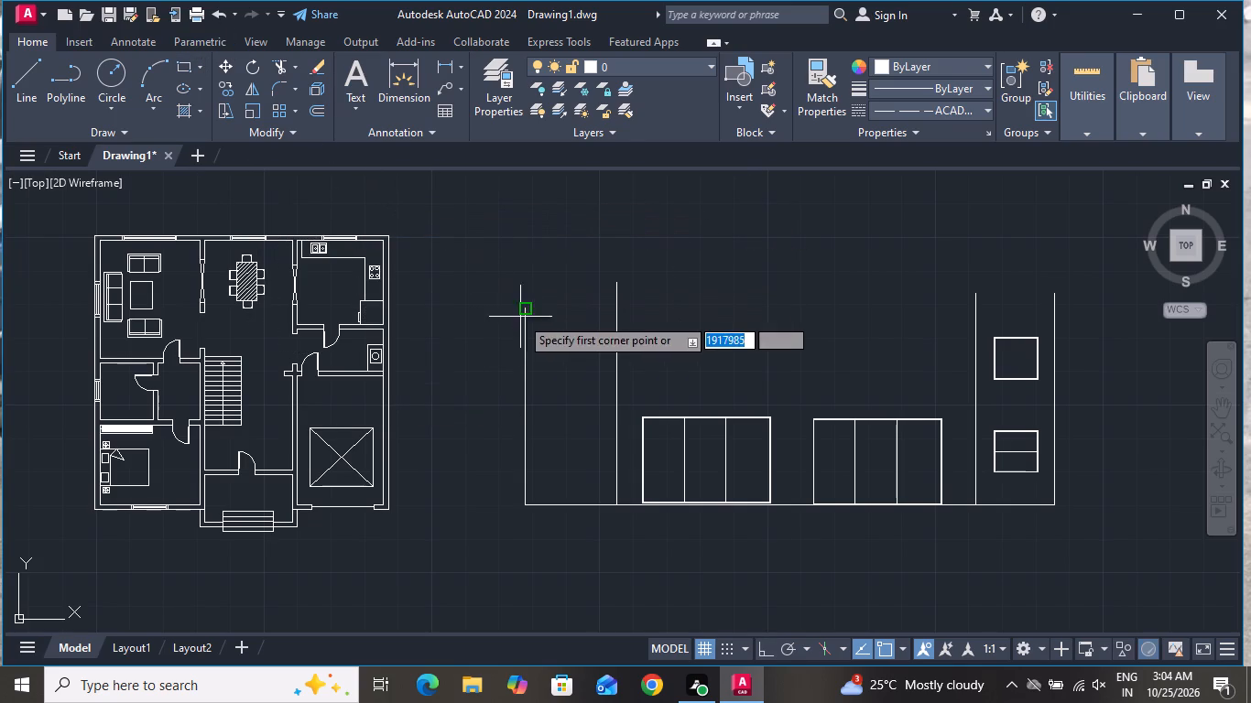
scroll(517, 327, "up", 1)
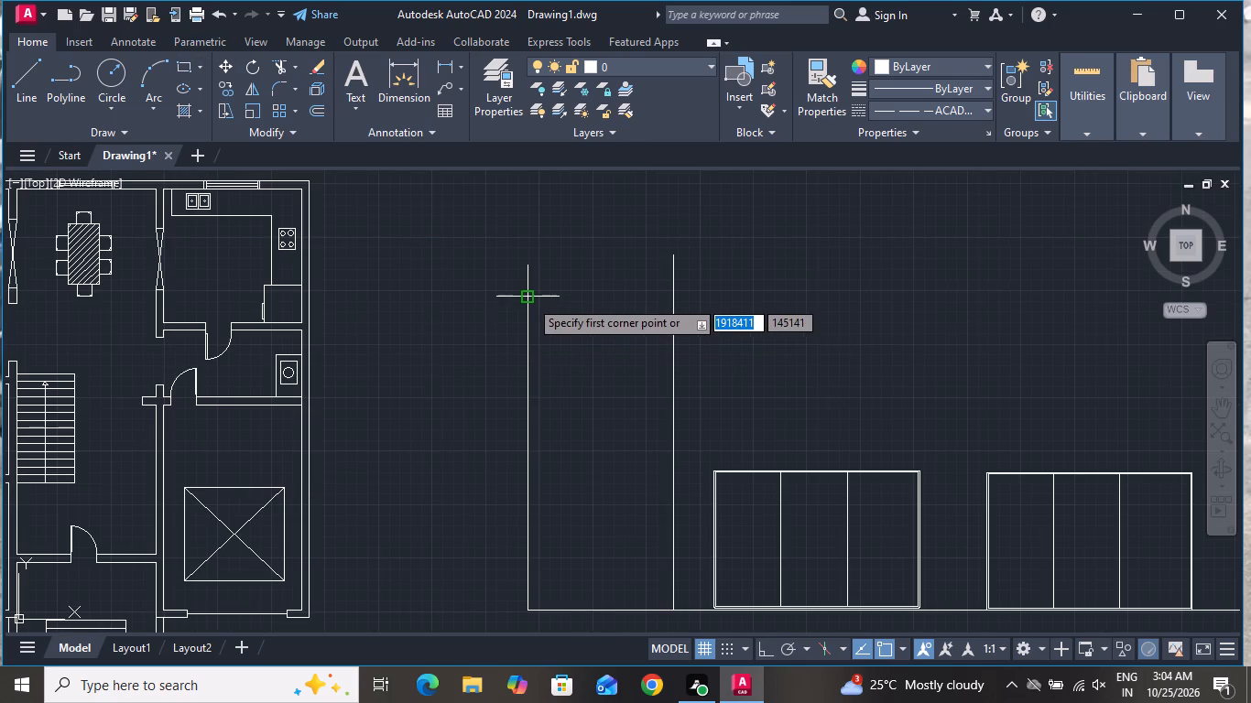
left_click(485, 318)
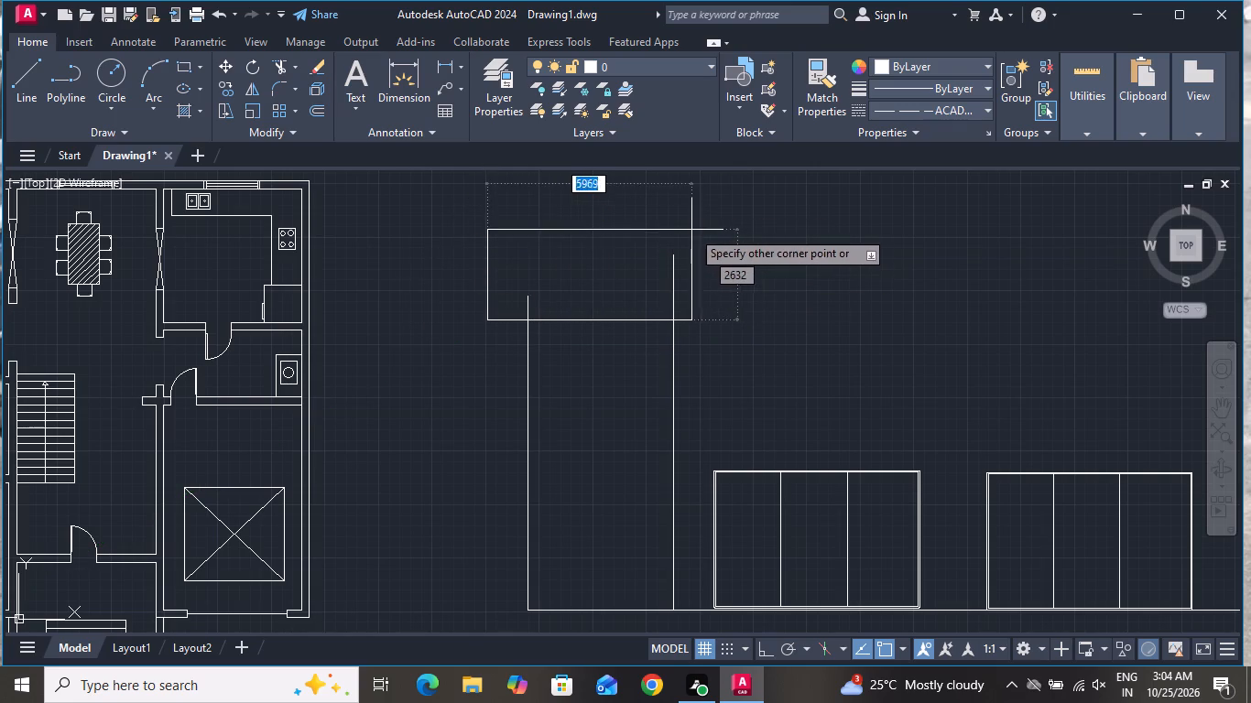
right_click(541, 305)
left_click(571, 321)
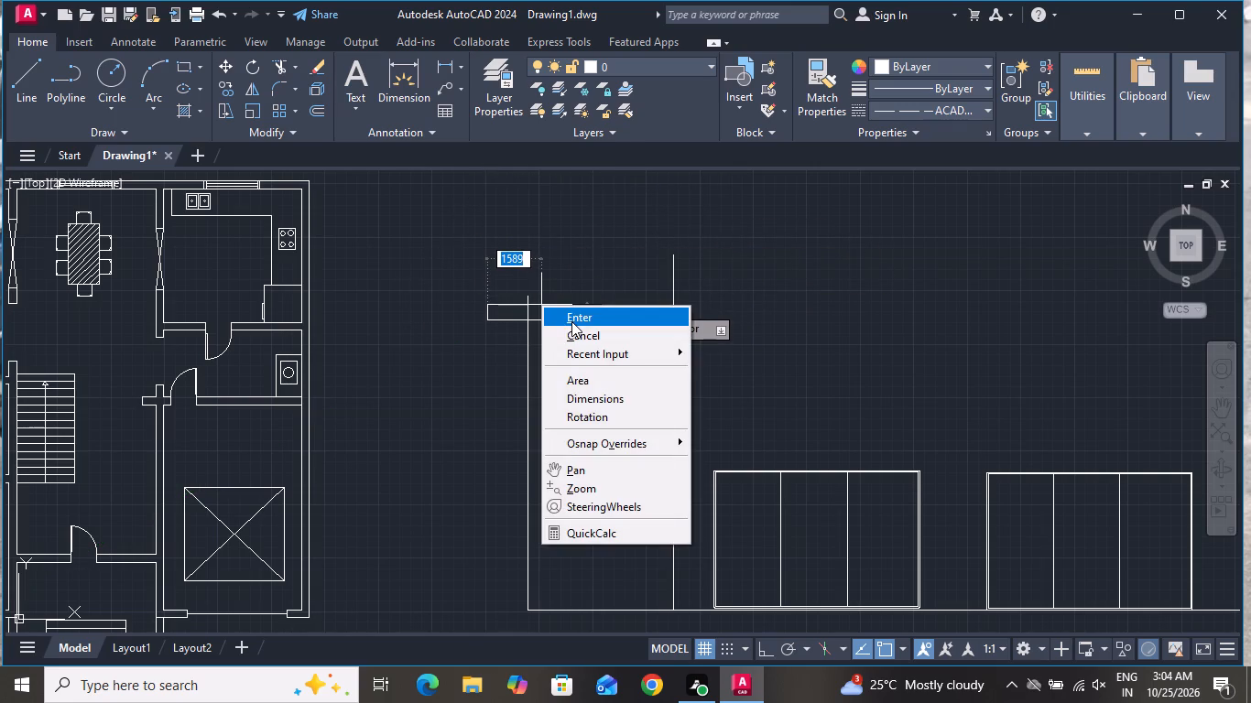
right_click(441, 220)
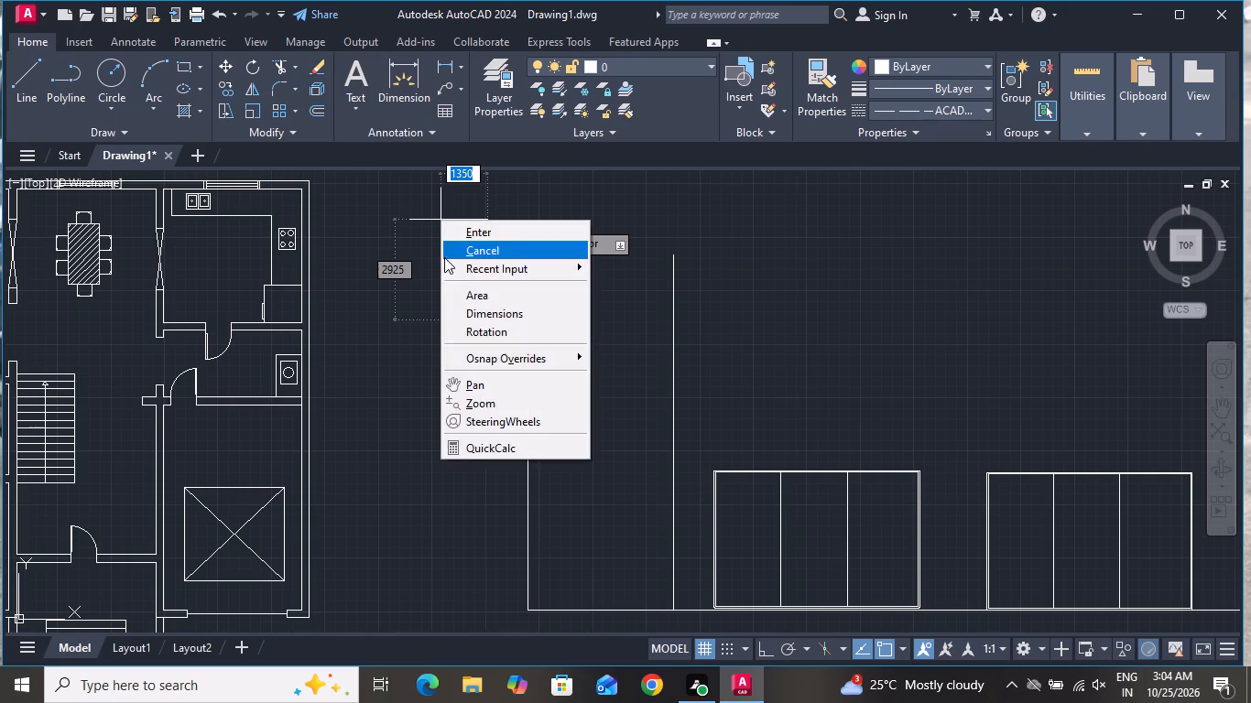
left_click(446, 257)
Draw a closed sloped roof slab outline over the two left wall lines, about 7070 long at 30° and 675 thick, with Ortho off.
left_click(16, 80)
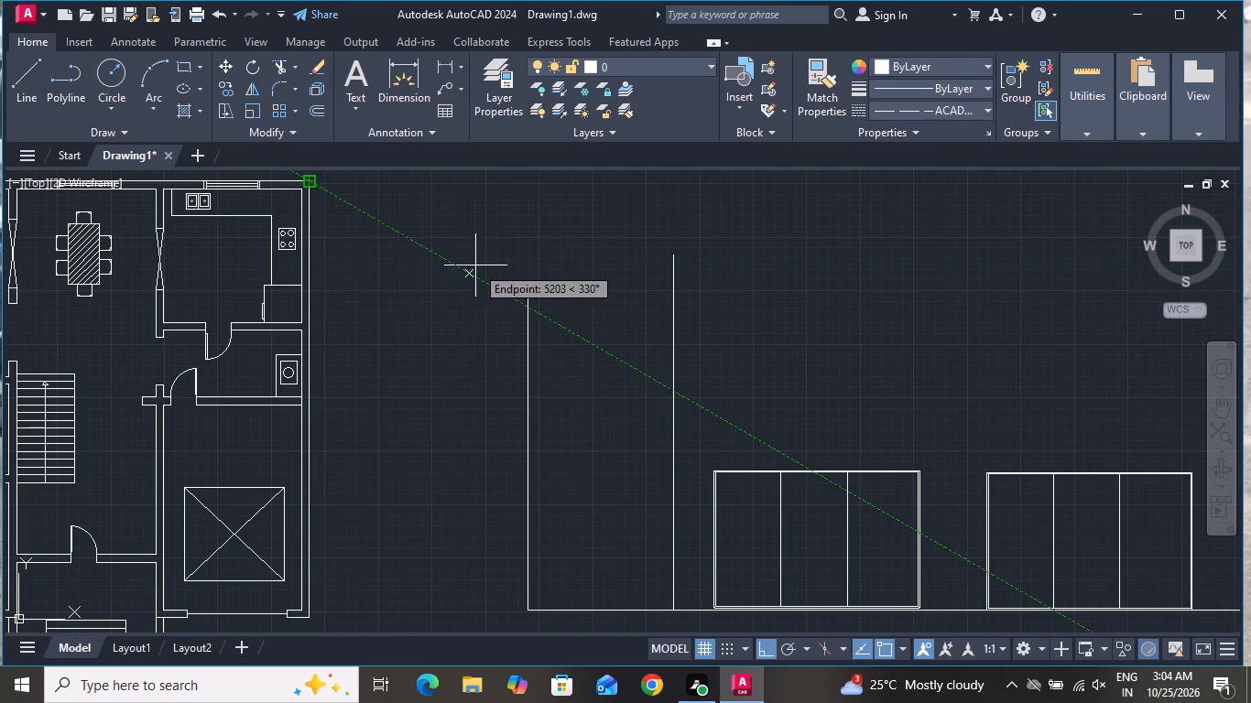
left_click(489, 324)
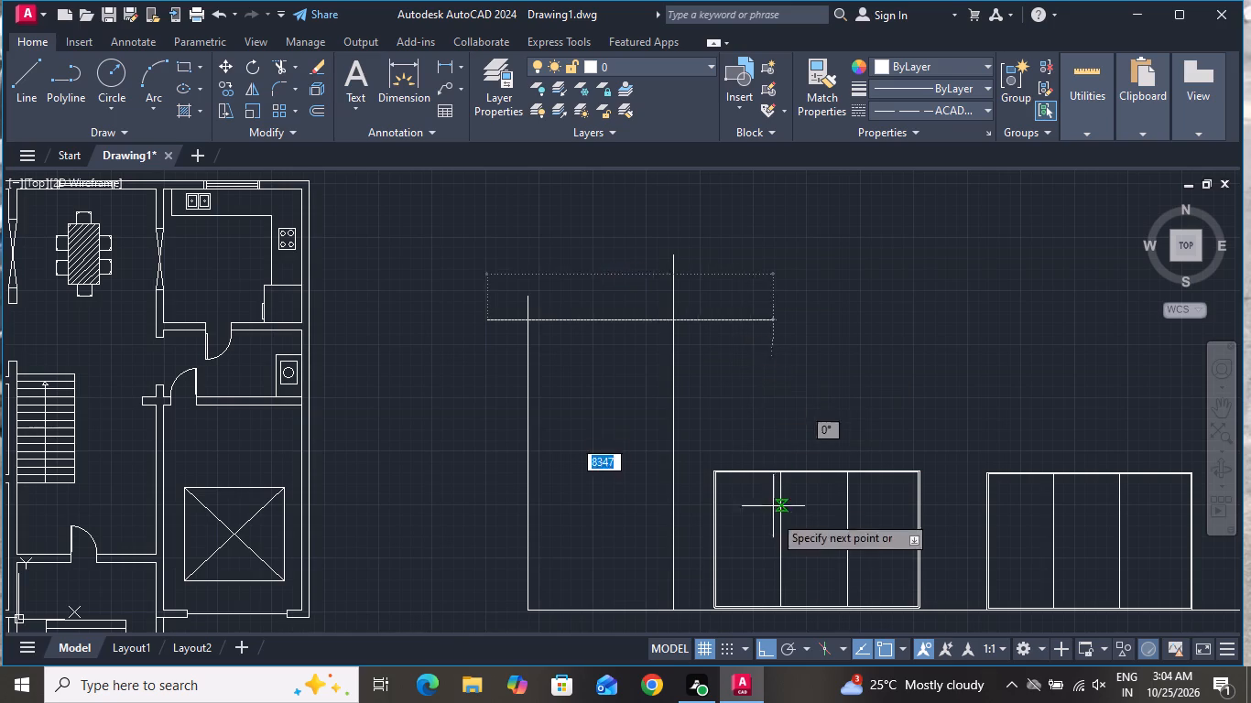
left_click(766, 653)
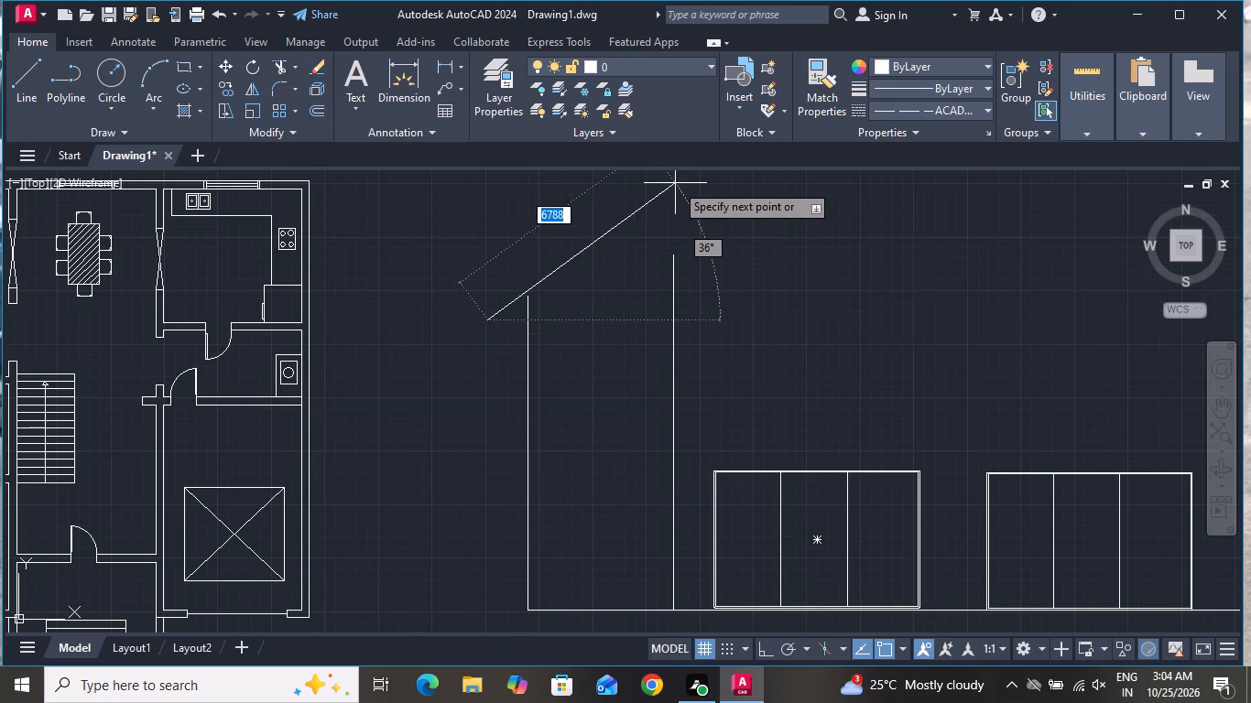
scroll(677, 195, "down", 2)
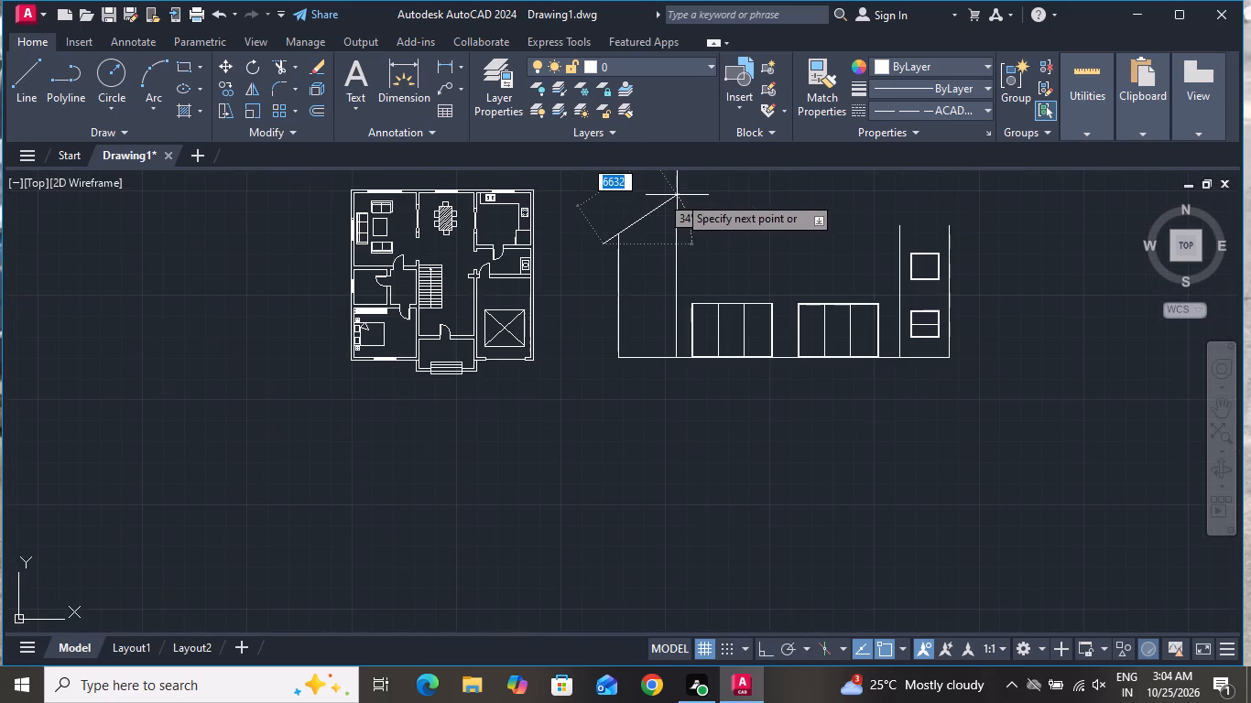
scroll(678, 195, "down", 1)
scroll(678, 194, "up", 3)
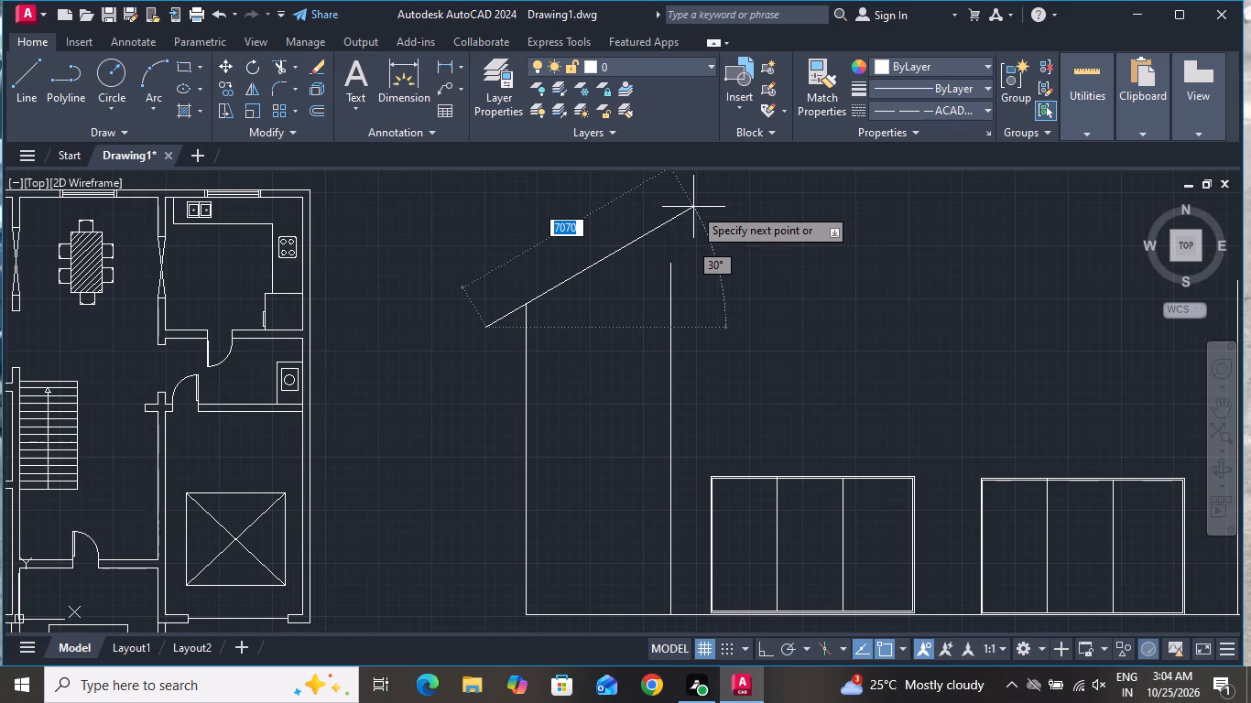
left_click(693, 207)
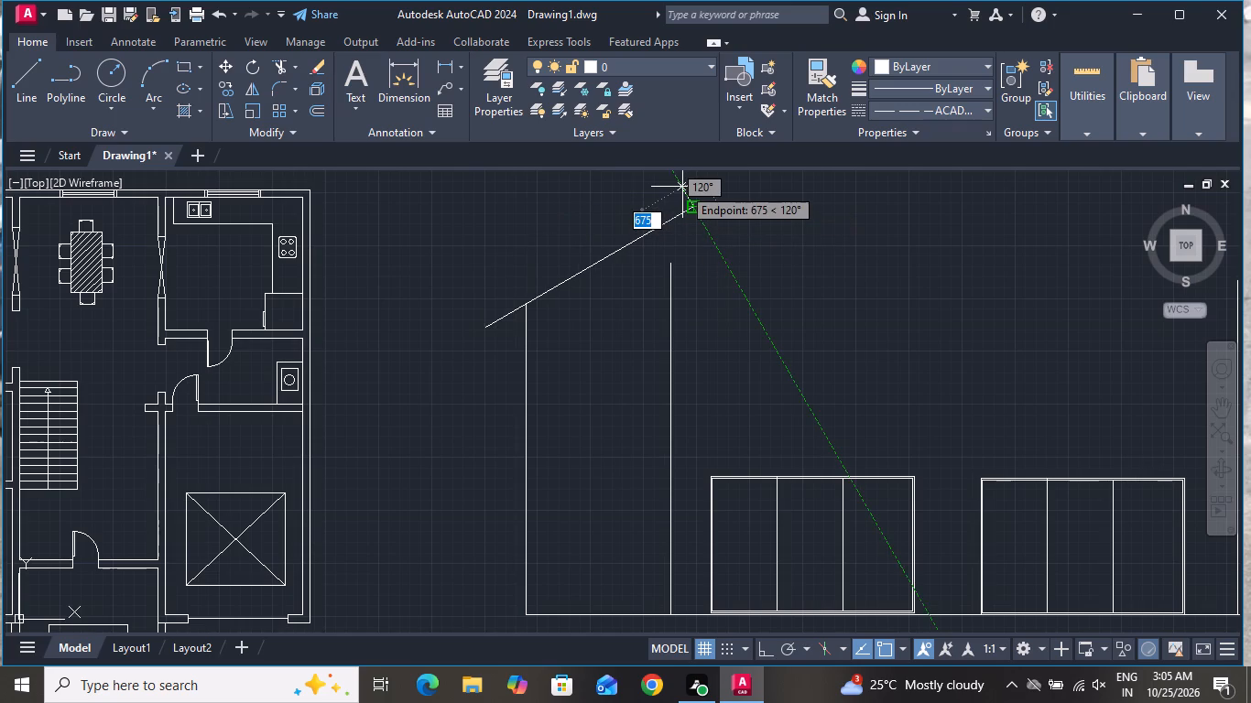
left_click(682, 186)
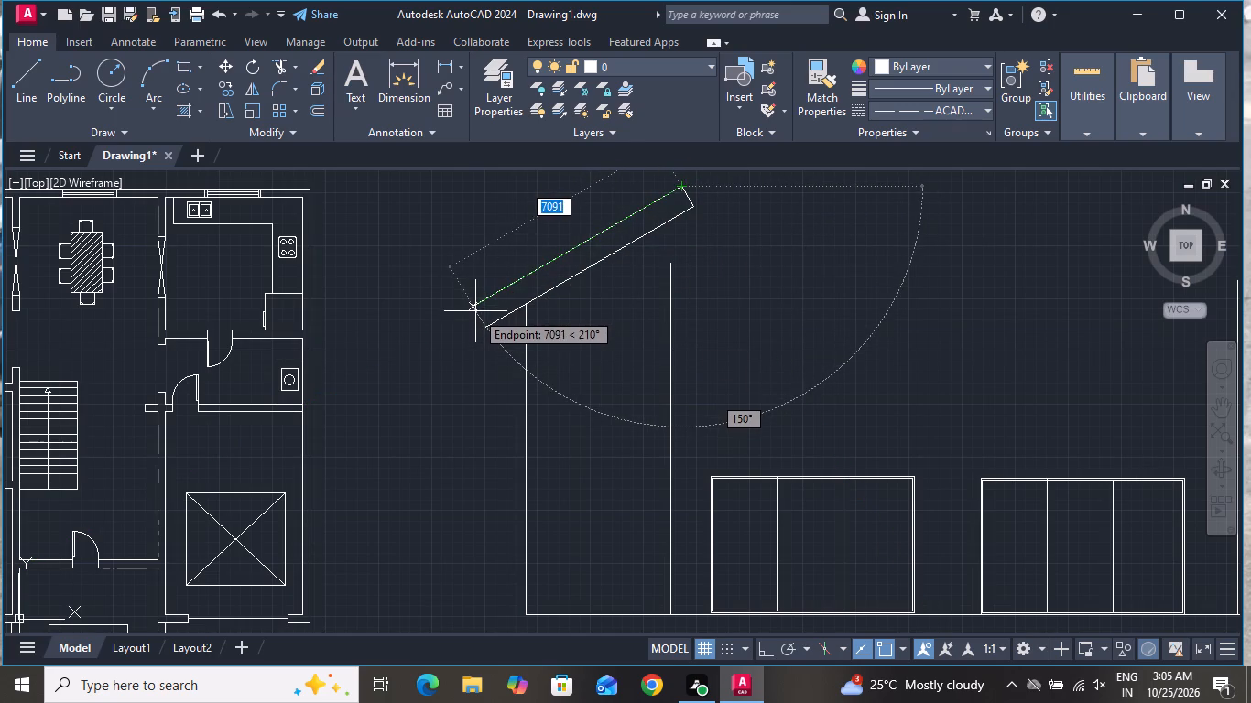
left_click(475, 311)
left_click(484, 329)
right_click(494, 327)
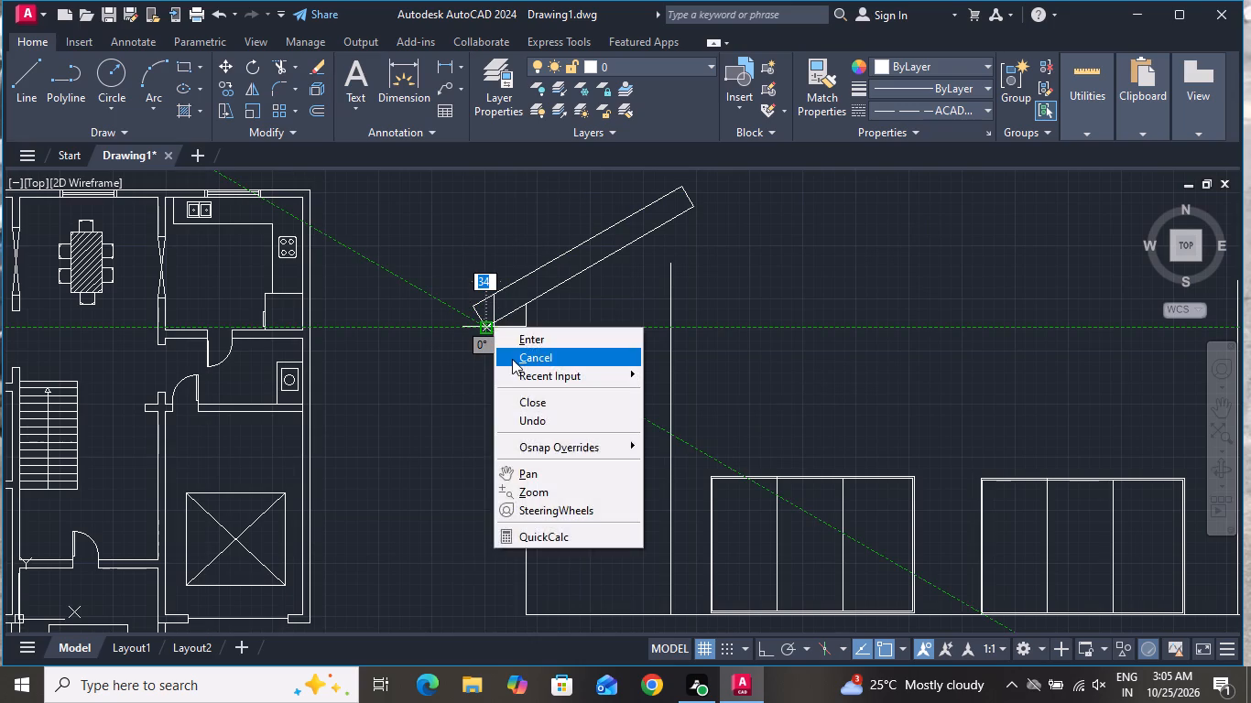
left_click(512, 359)
Extend the second wall line from the left up to the underside of the sloped roof slab.
type("EX")
key("space")
key("space")
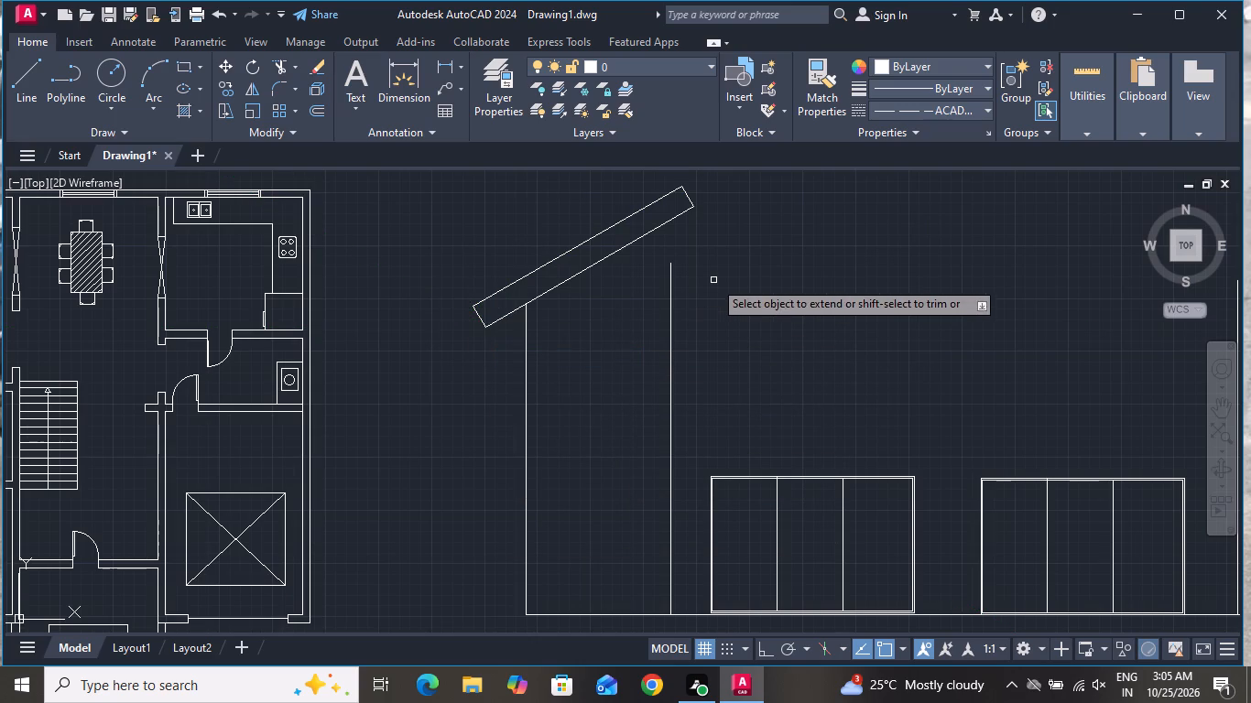
left_click(700, 274)
left_click(657, 296)
right_click(732, 260)
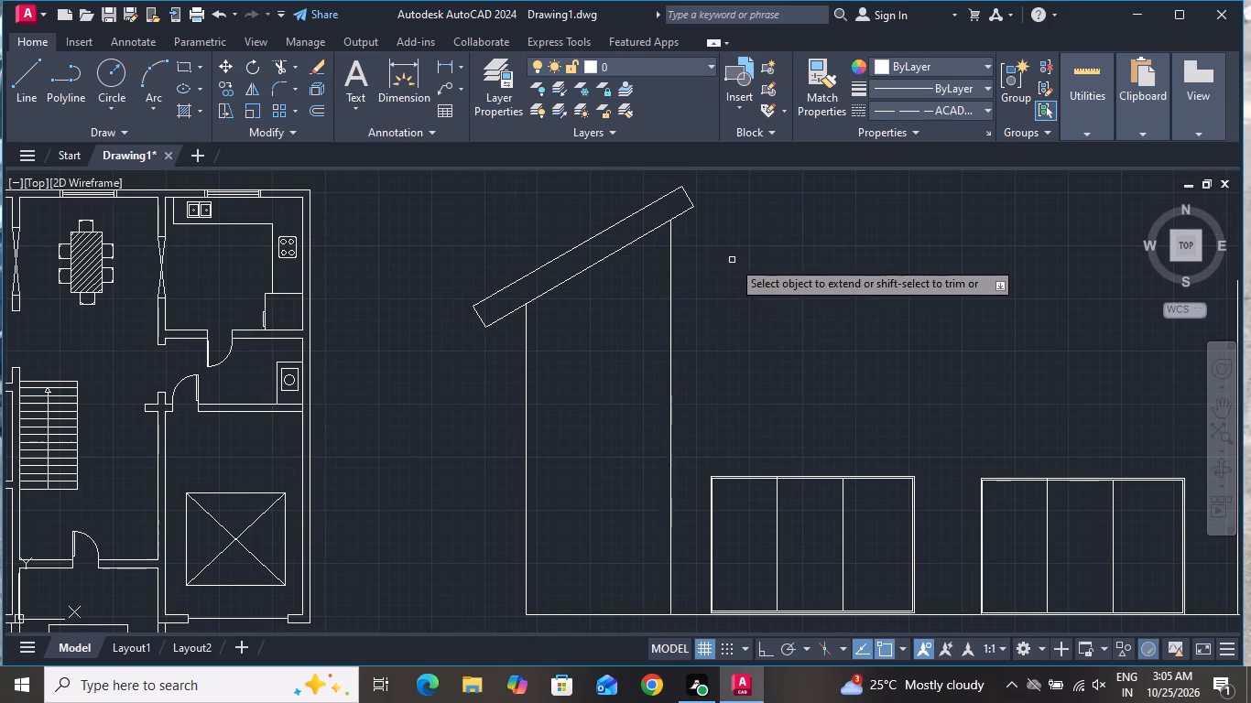
left_click(765, 291)
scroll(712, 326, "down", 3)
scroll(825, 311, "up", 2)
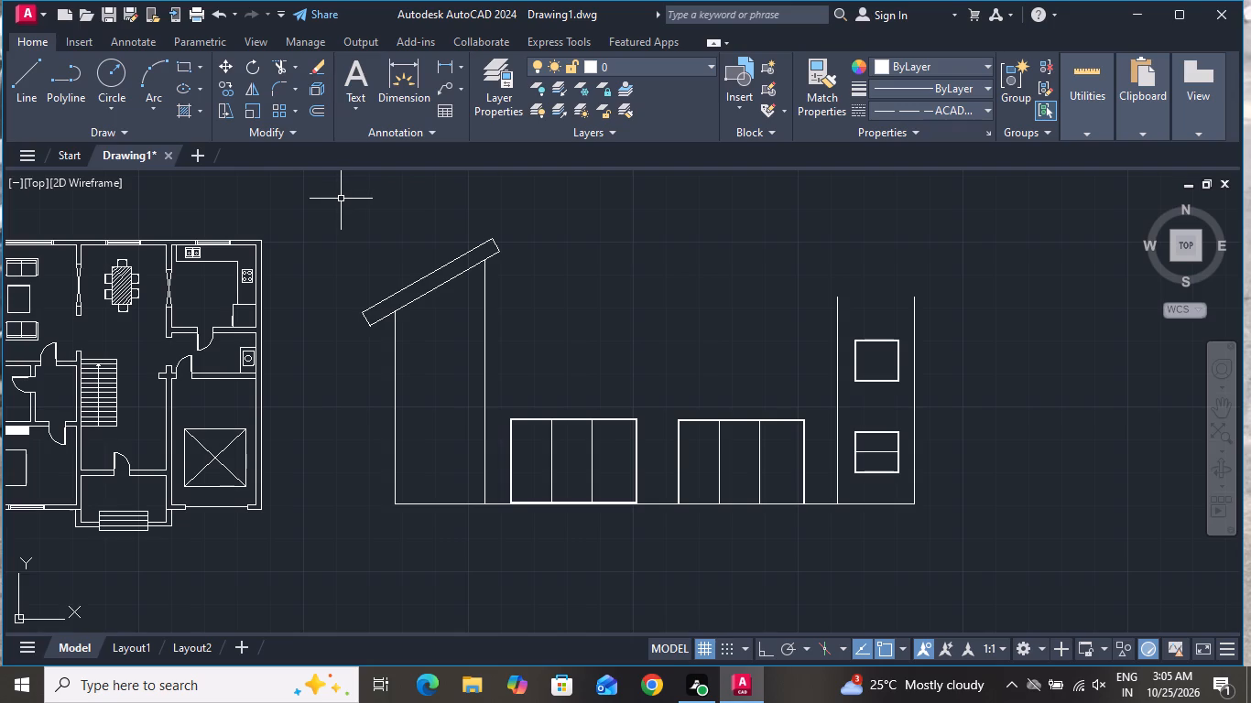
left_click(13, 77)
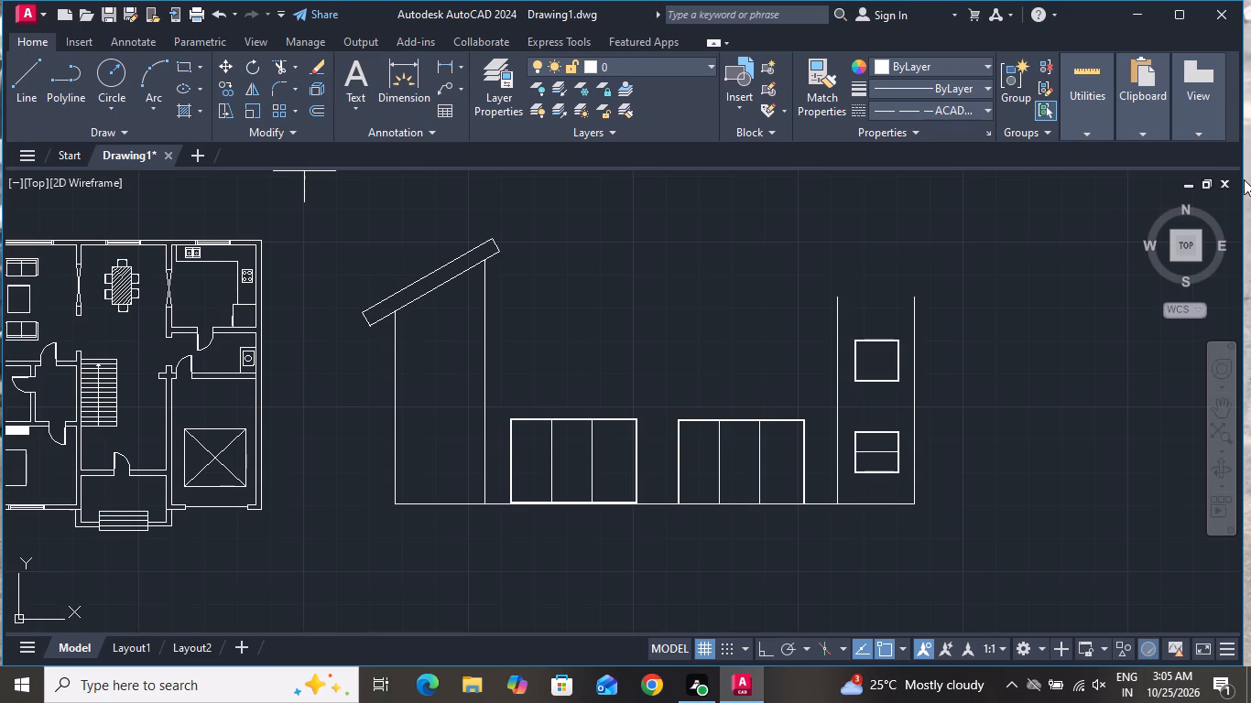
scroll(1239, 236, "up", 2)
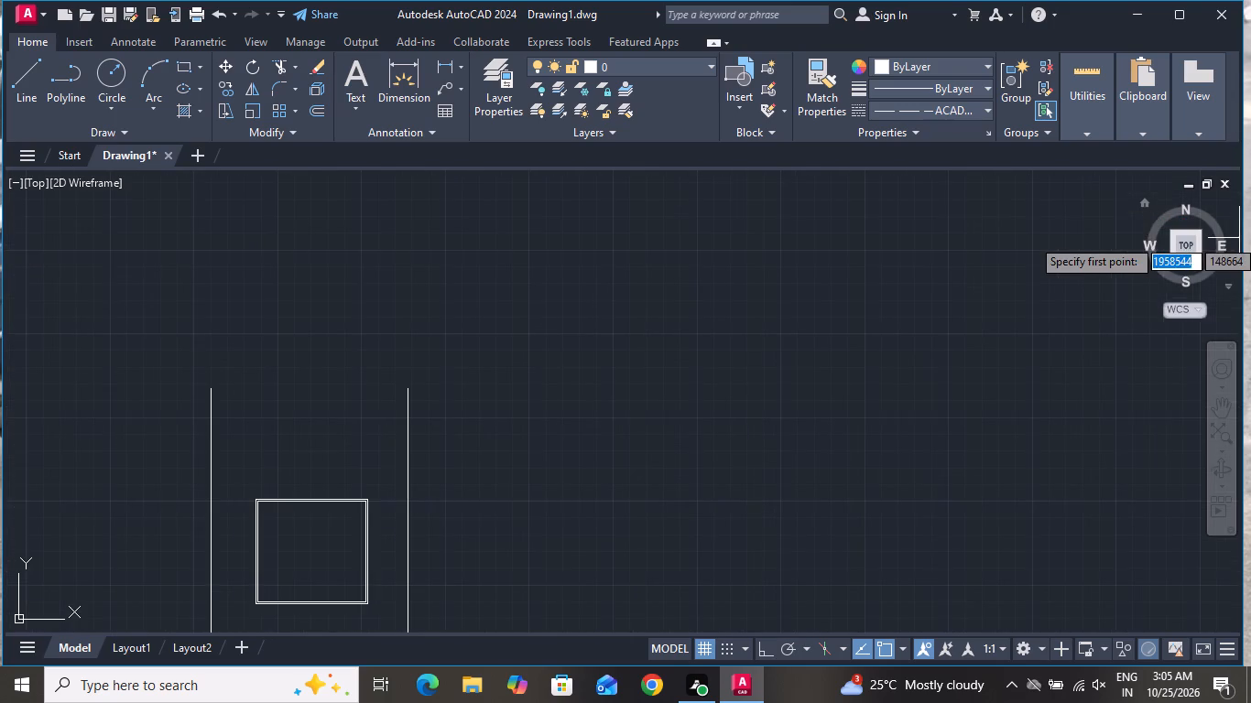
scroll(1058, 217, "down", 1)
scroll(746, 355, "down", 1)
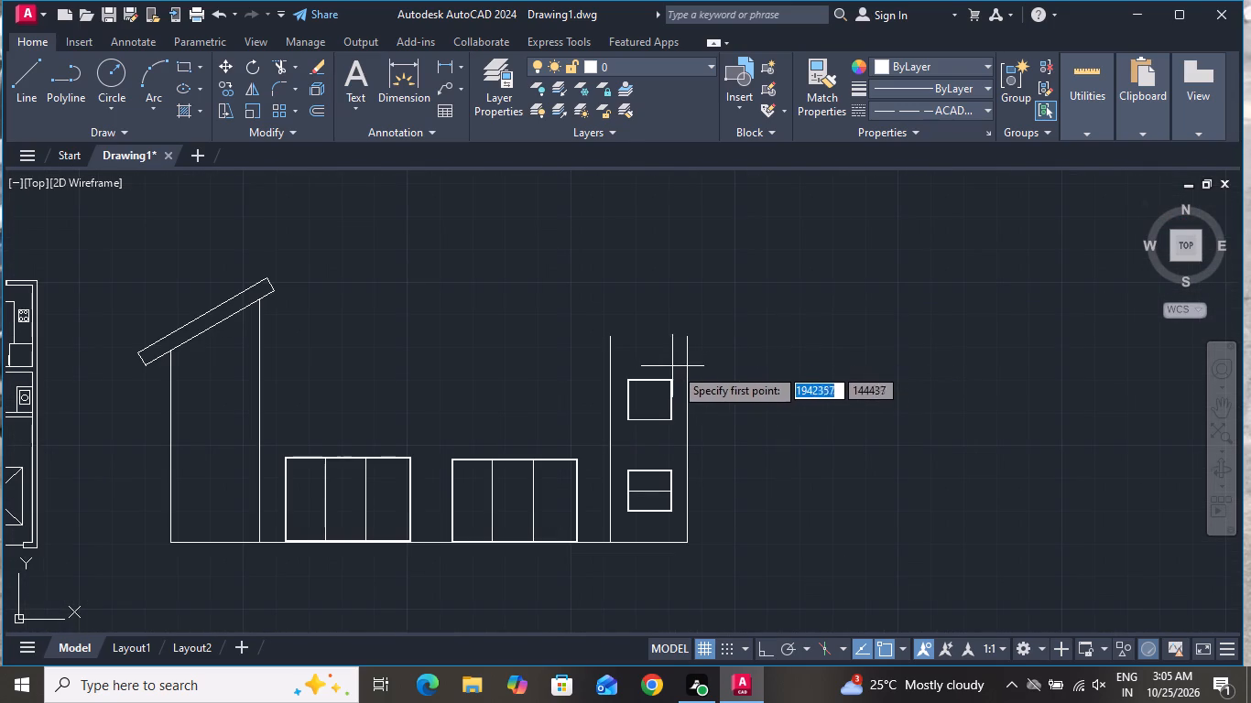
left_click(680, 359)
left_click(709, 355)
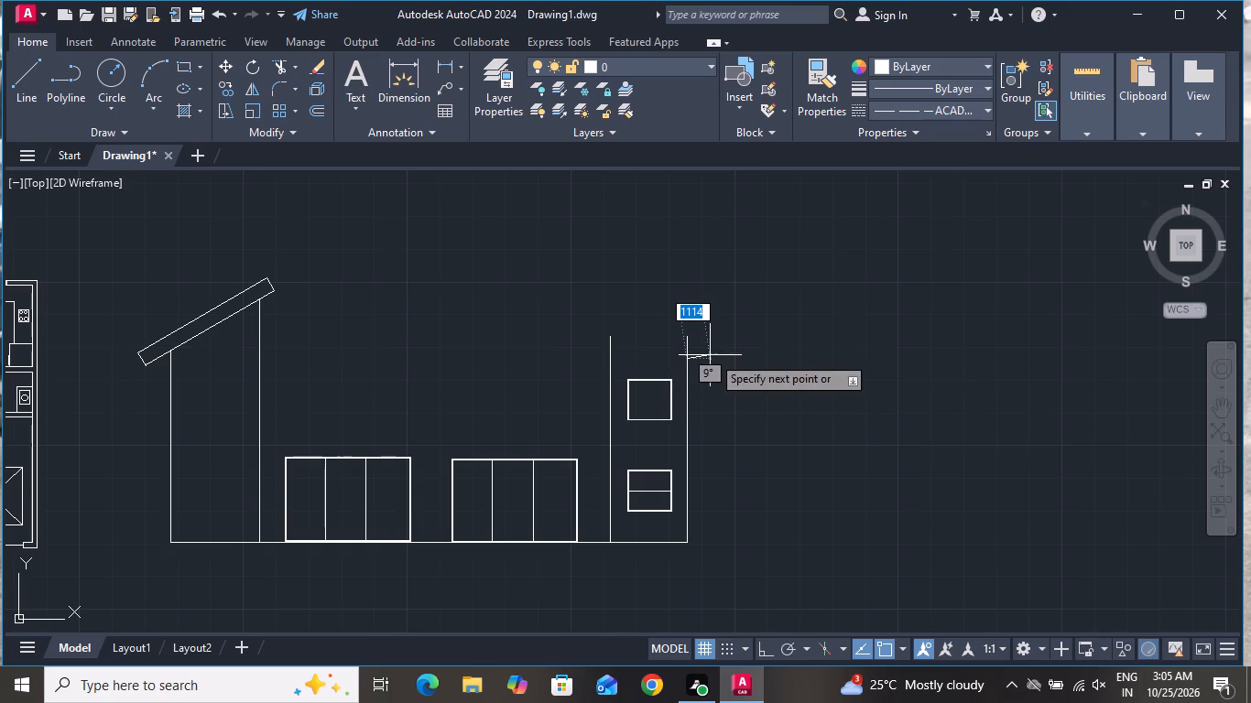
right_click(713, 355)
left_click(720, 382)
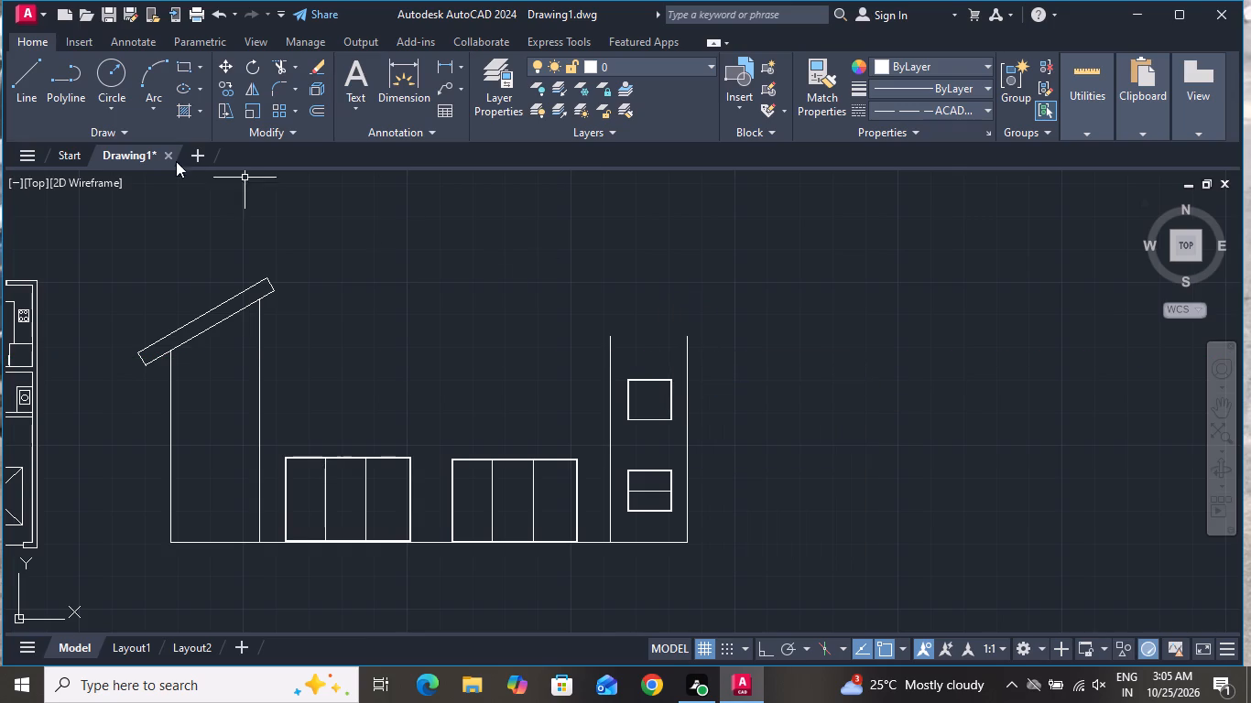
Draw a short horizontal line, about 1100 long, across the rightmost wall line between its top and the upper window.
left_click(12, 79)
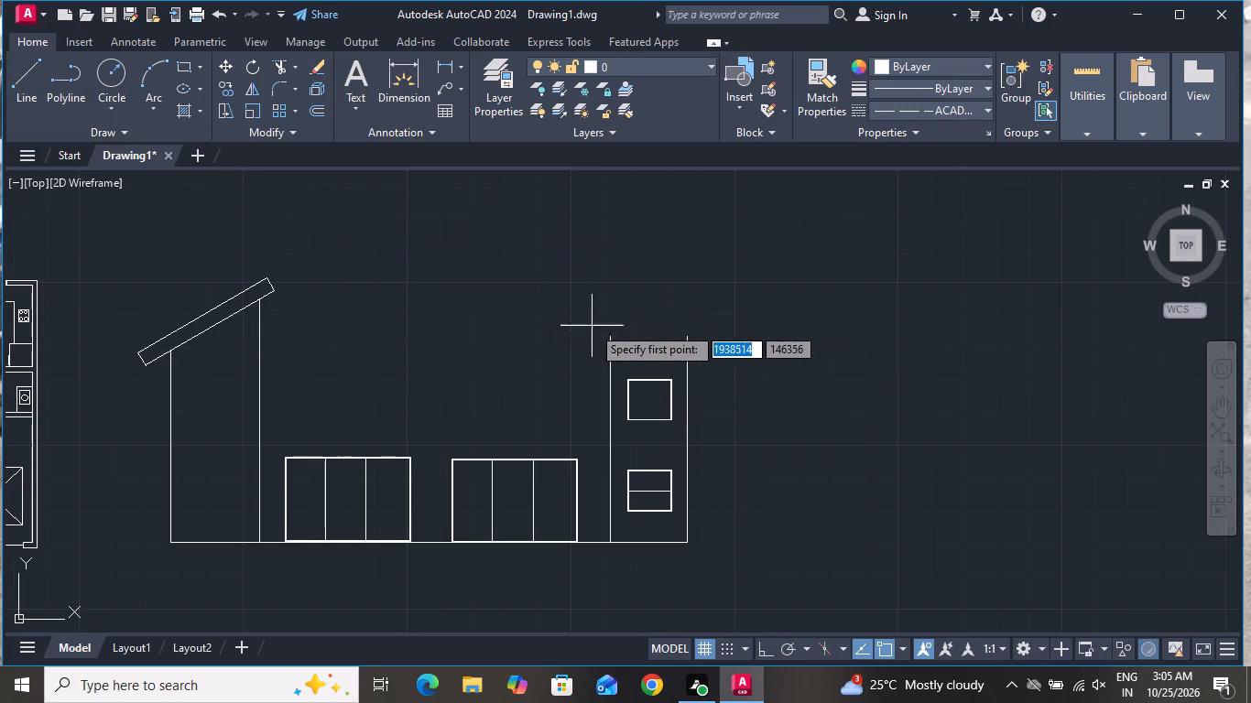
scroll(639, 335, "up", 2)
left_click(731, 392)
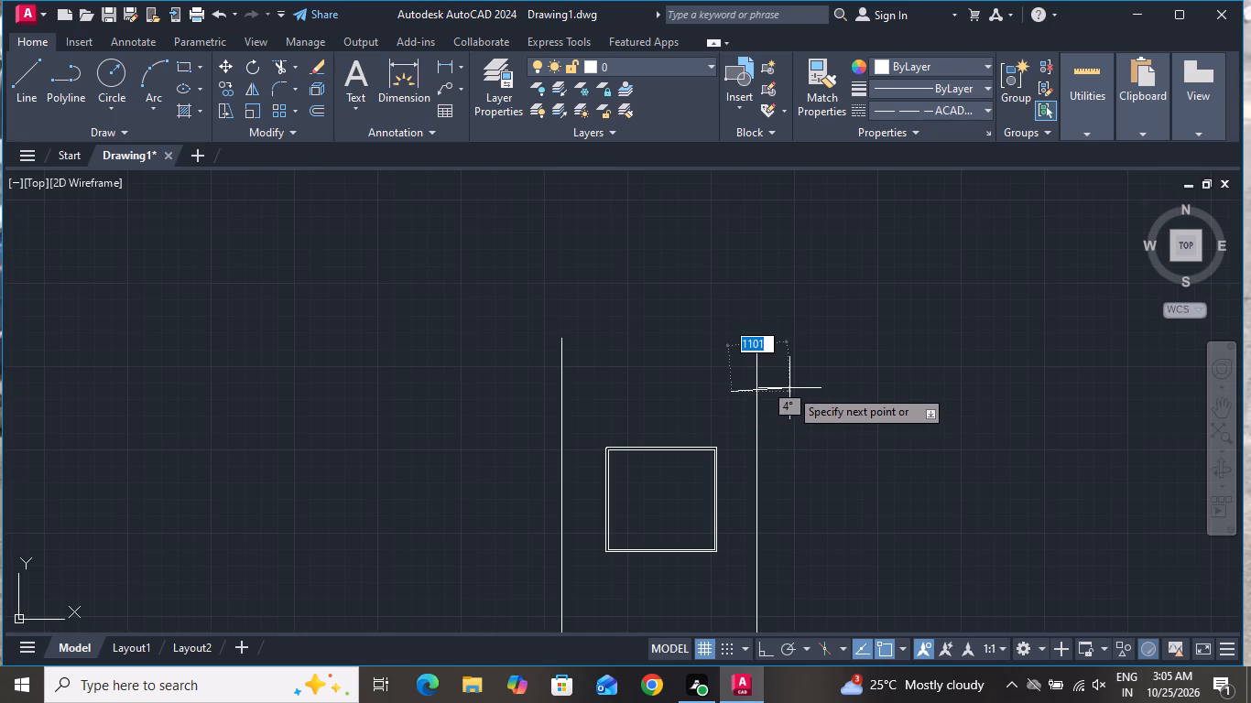
left_click(789, 392)
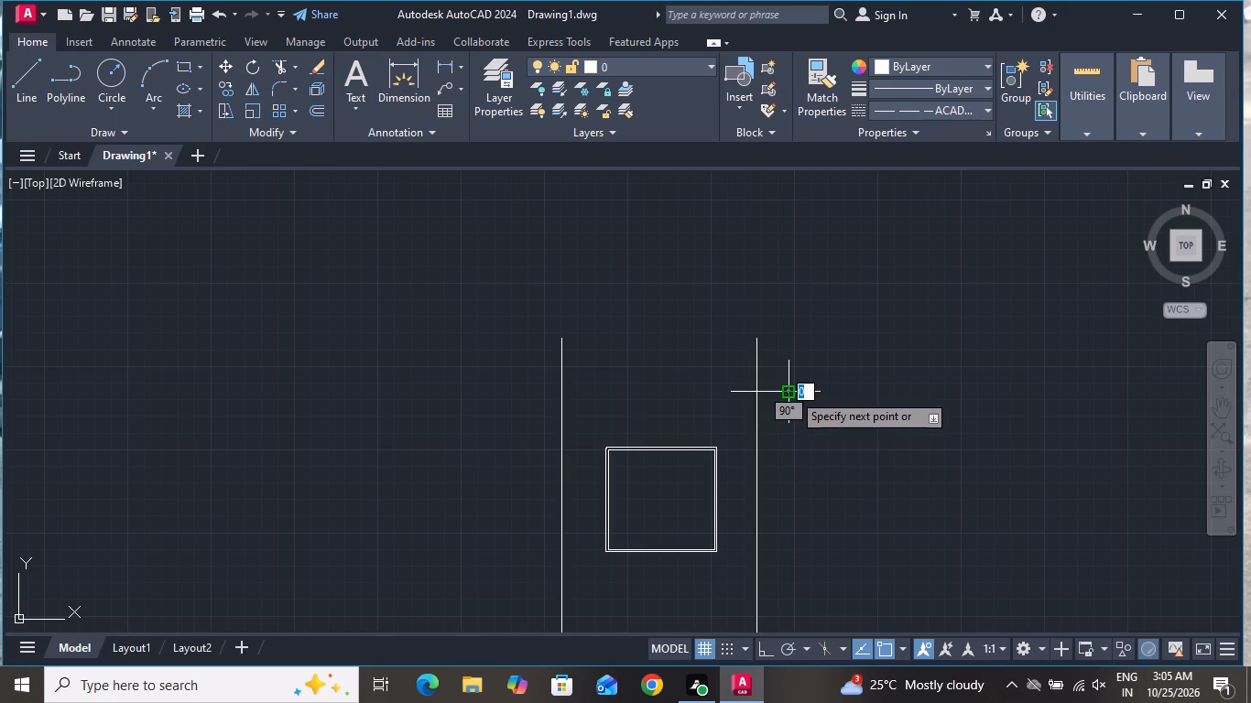
right_click(792, 393)
left_click(806, 425)
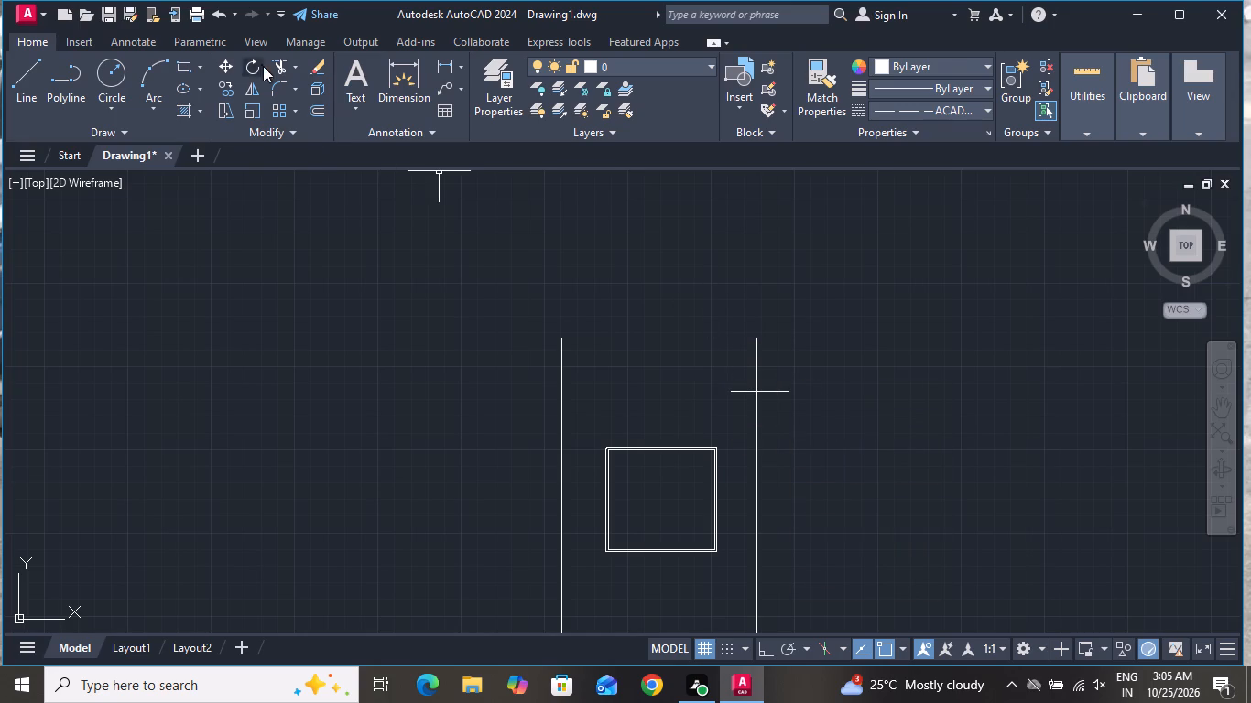
Trim the rightmost wall line's top back to the short crossing line, and remove the crossing line's pieces on both sides.
left_click(274, 68)
left_click(704, 358)
left_click(848, 355)
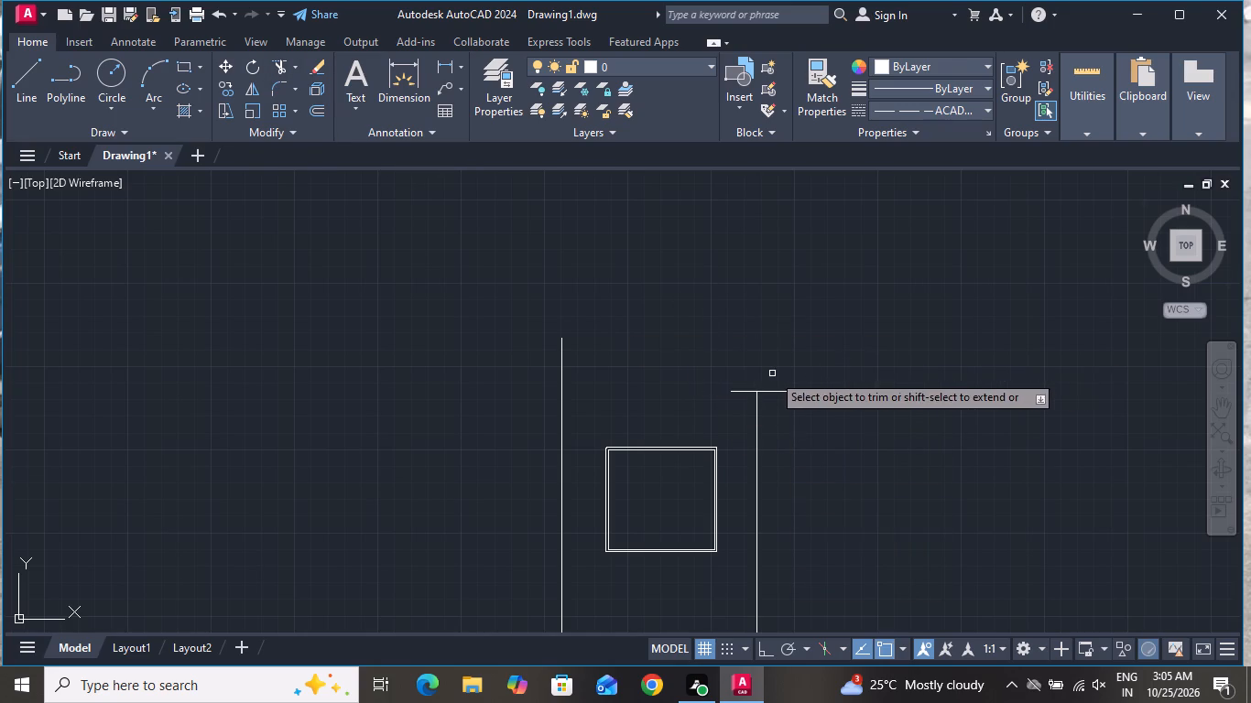
left_click_drag(764, 374, 773, 389)
left_click(779, 402)
left_click(772, 375)
left_click(752, 375)
left_click(739, 411)
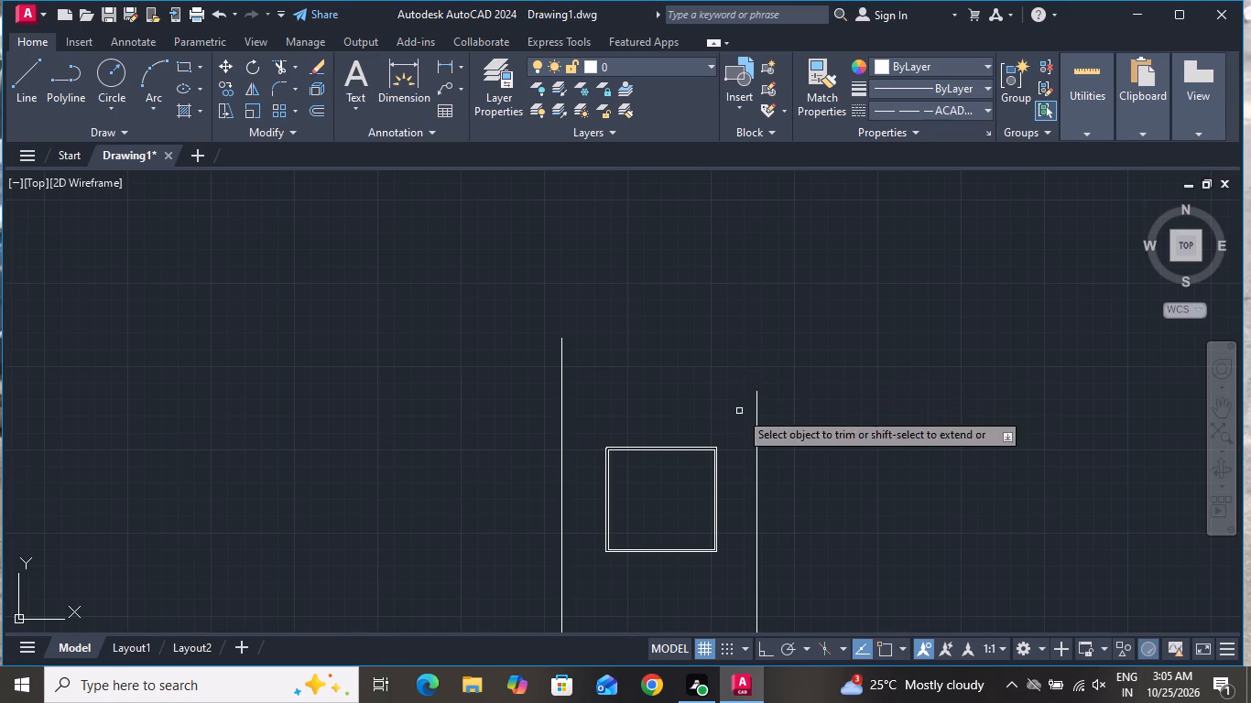
right_click(671, 282)
left_click(699, 316)
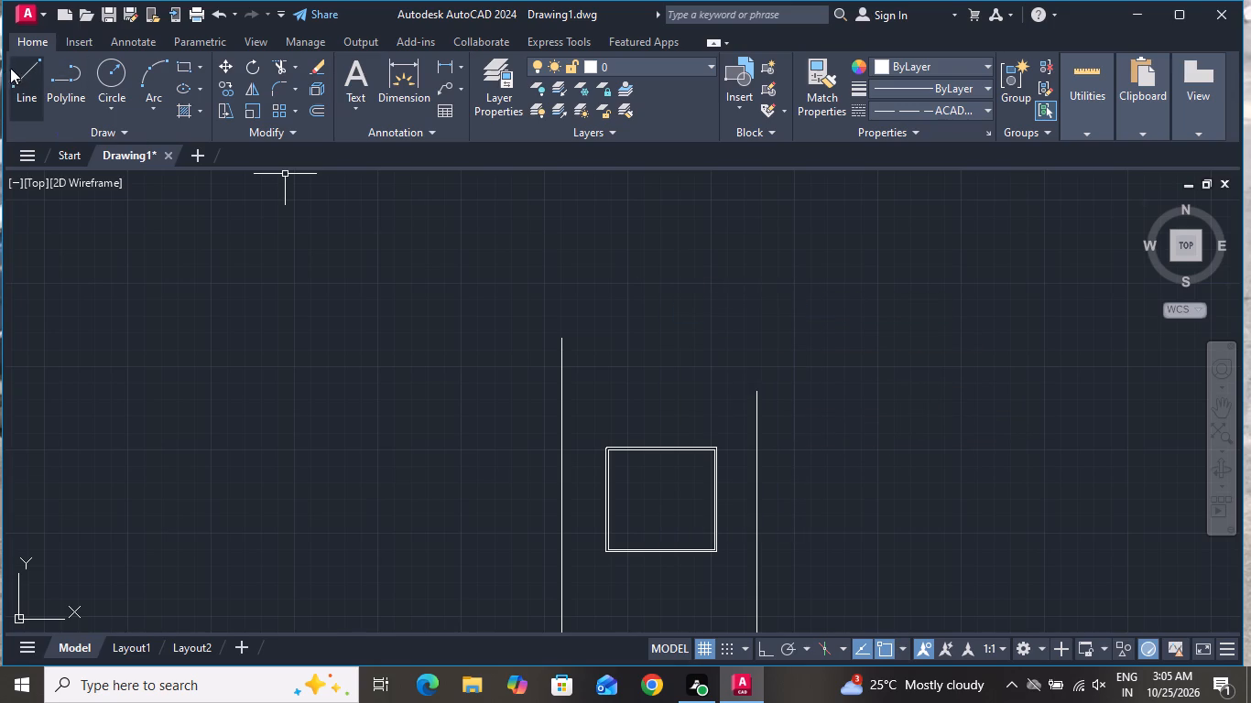
Start the Line command for another line in the elevation.
left_click(13, 69)
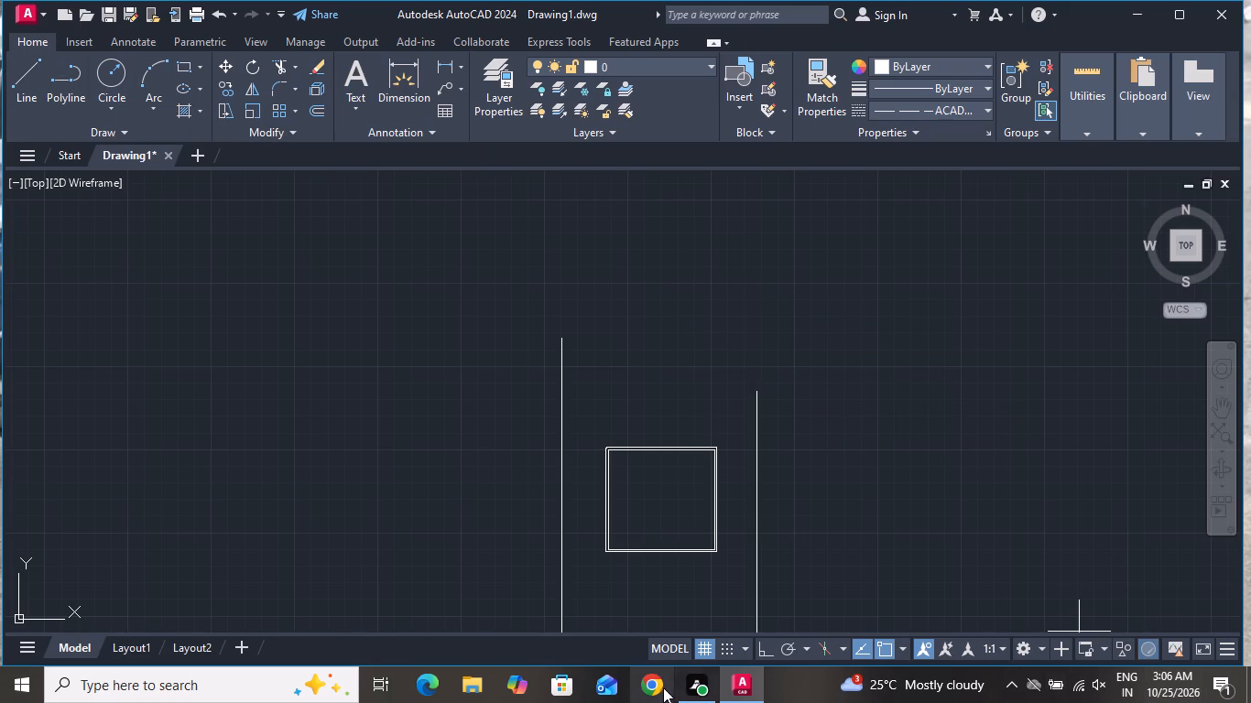
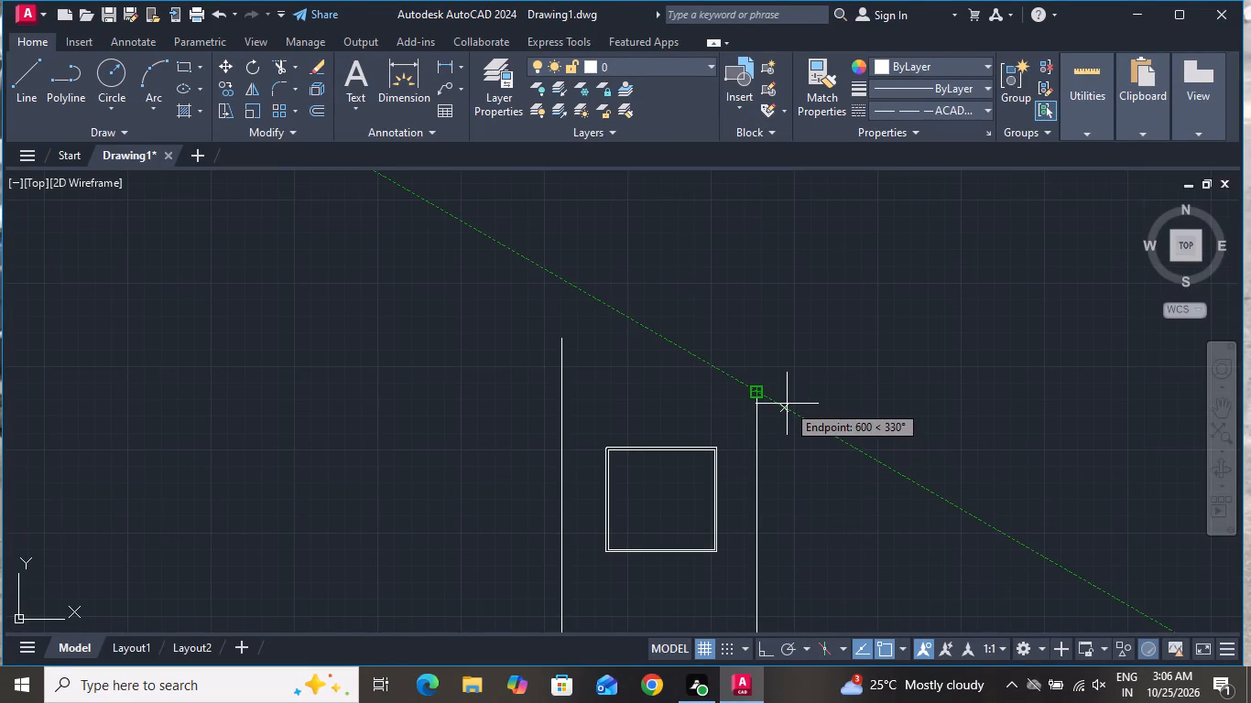
Draw the closed outline of a sloped roof slab over the two rightmost wall lines, its underside about 12060 long at 163°.
left_click(787, 404)
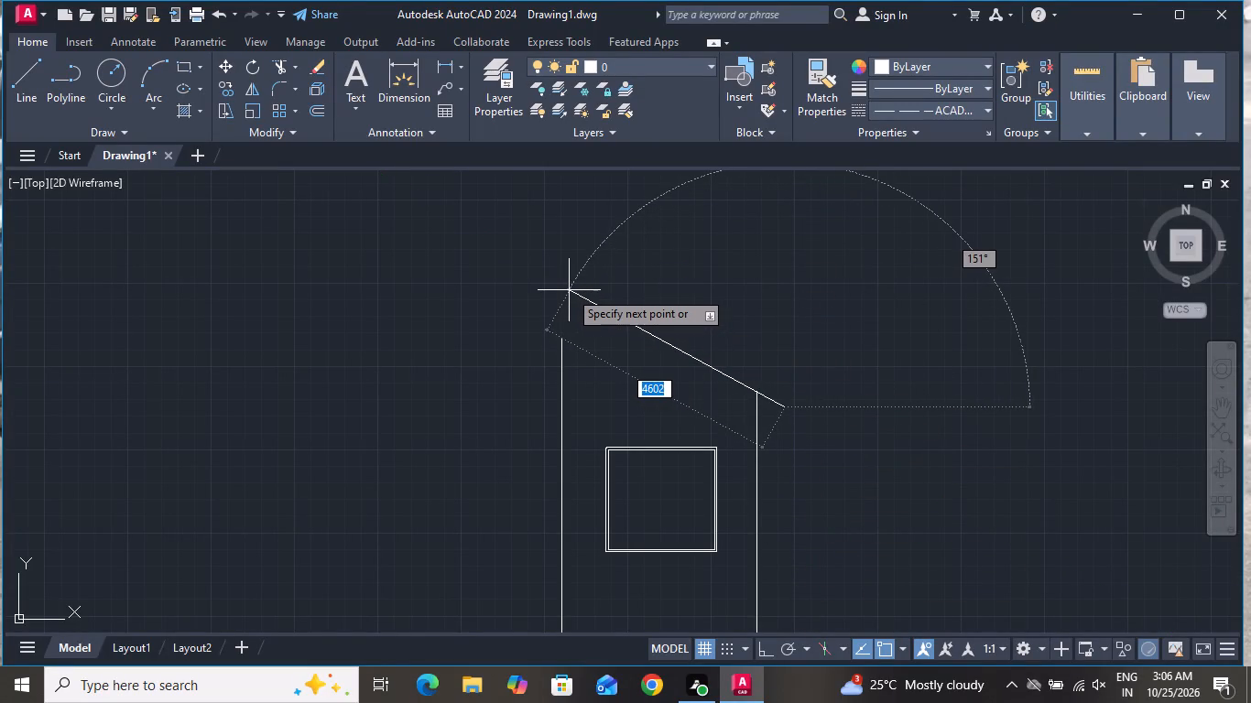
scroll(569, 290, "down", 1)
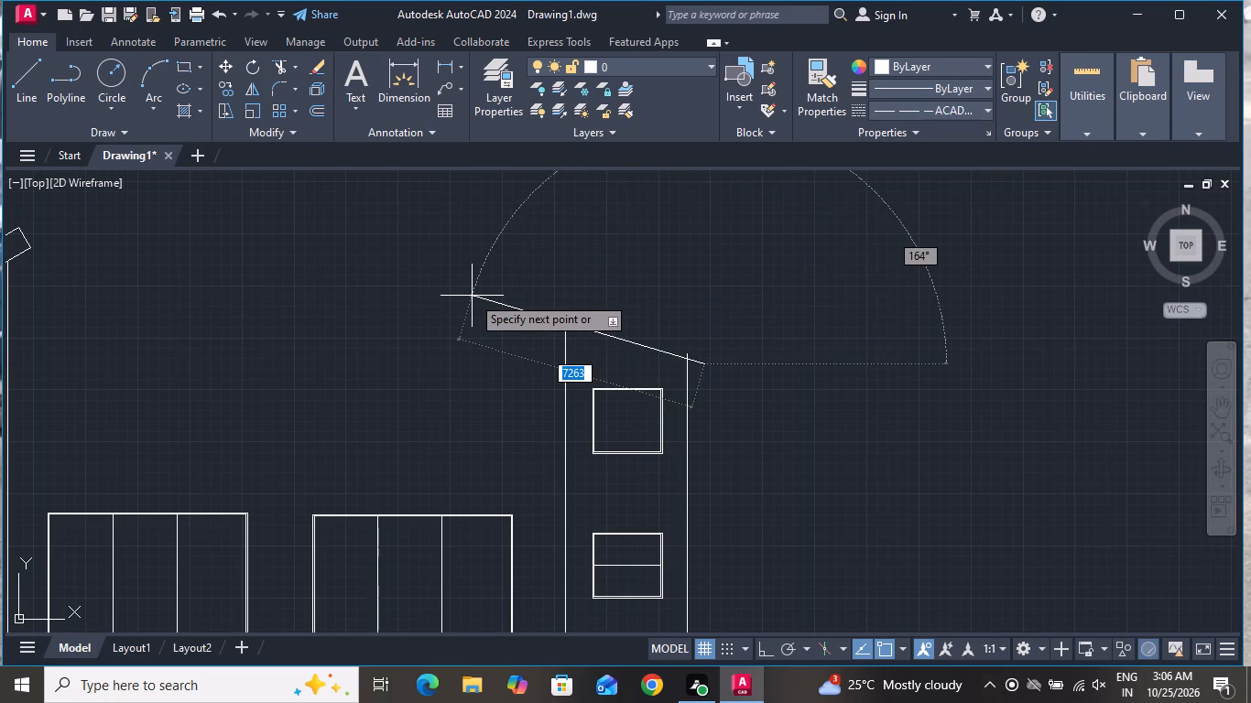
scroll(472, 296, "down", 1)
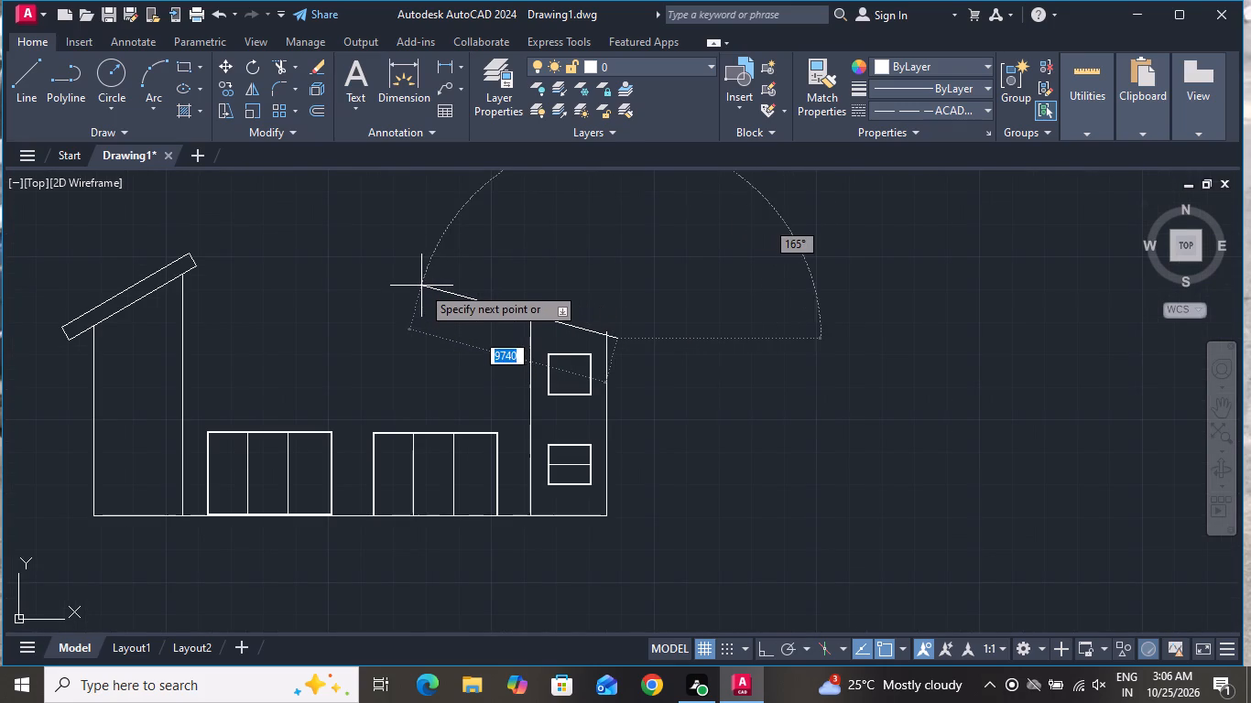
left_click(376, 265)
left_click(386, 244)
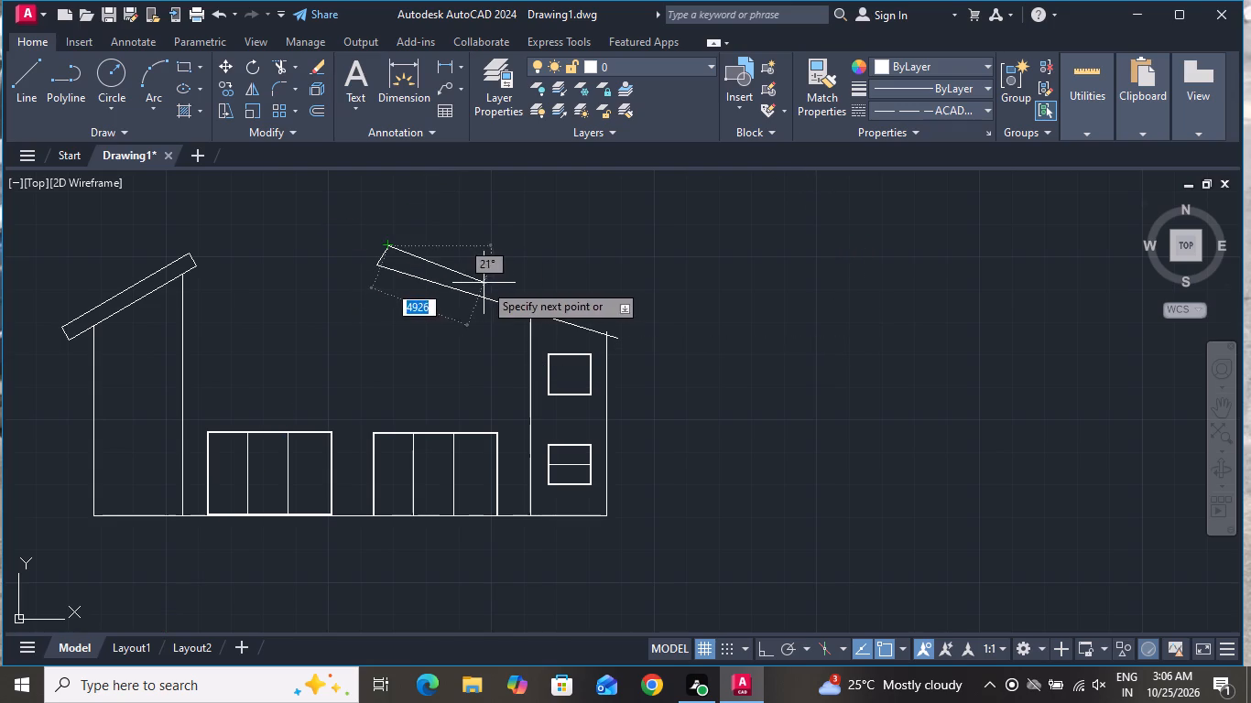
scroll(551, 296, "up", 1)
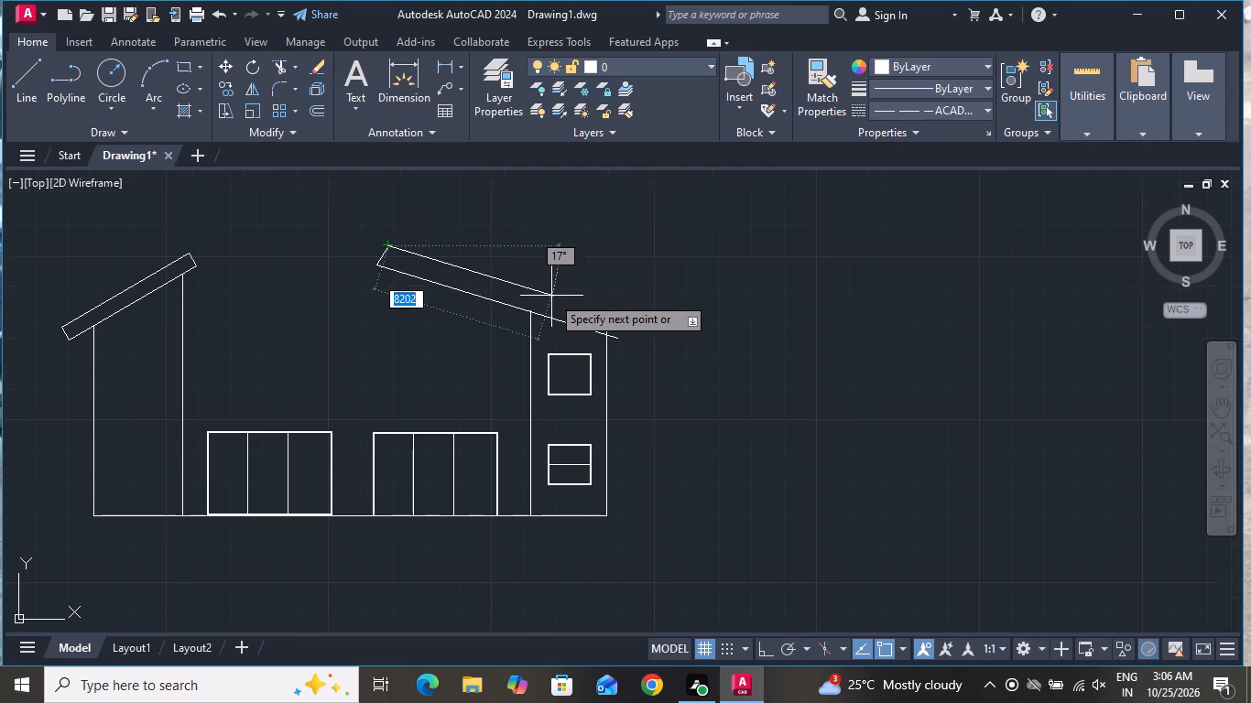
scroll(551, 310, "up", 1)
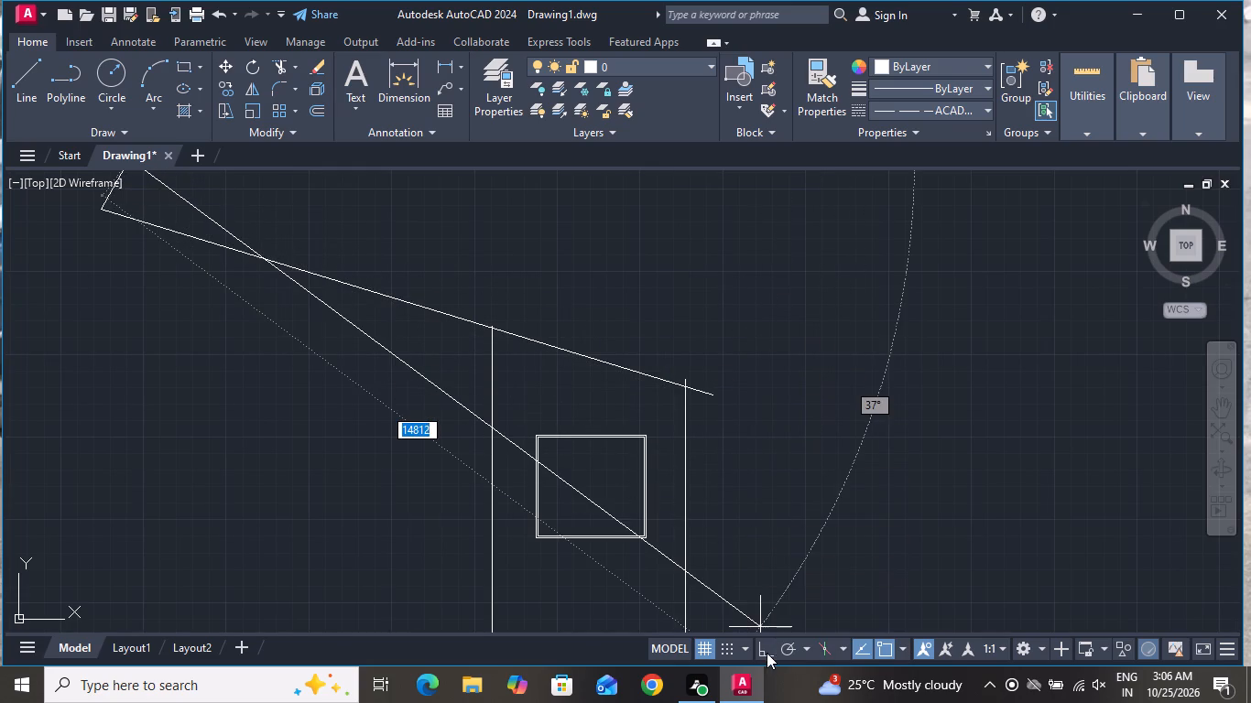
left_click(727, 346)
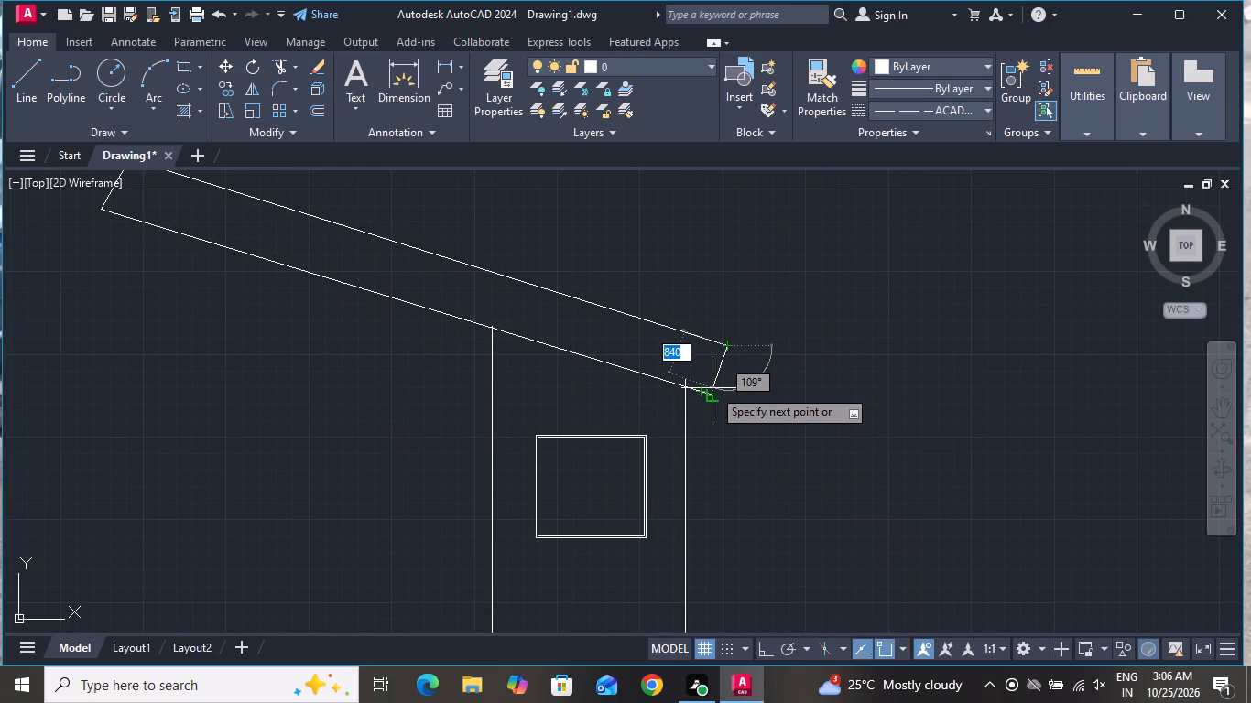
left_click(713, 388)
right_click(713, 388)
left_click(729, 408)
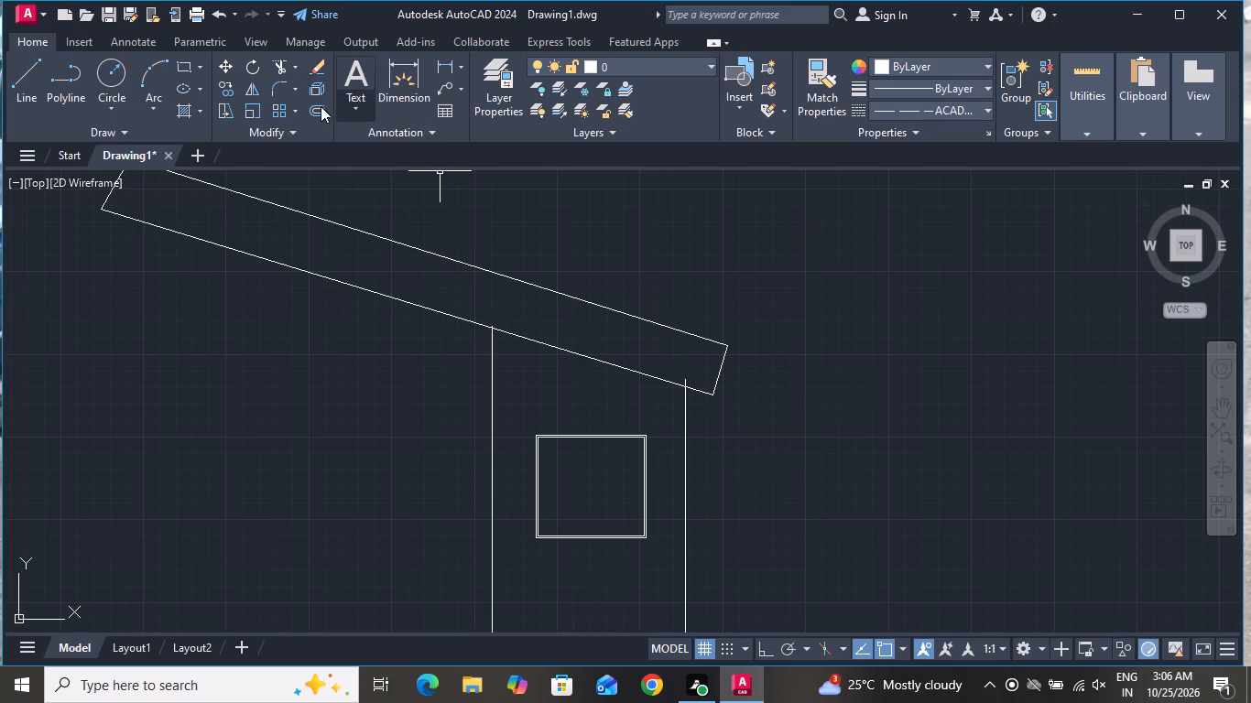
Trim the rightmost wall line's stub that projects above the underside of the new roof slab.
left_click(284, 64)
scroll(321, 353, "down", 3)
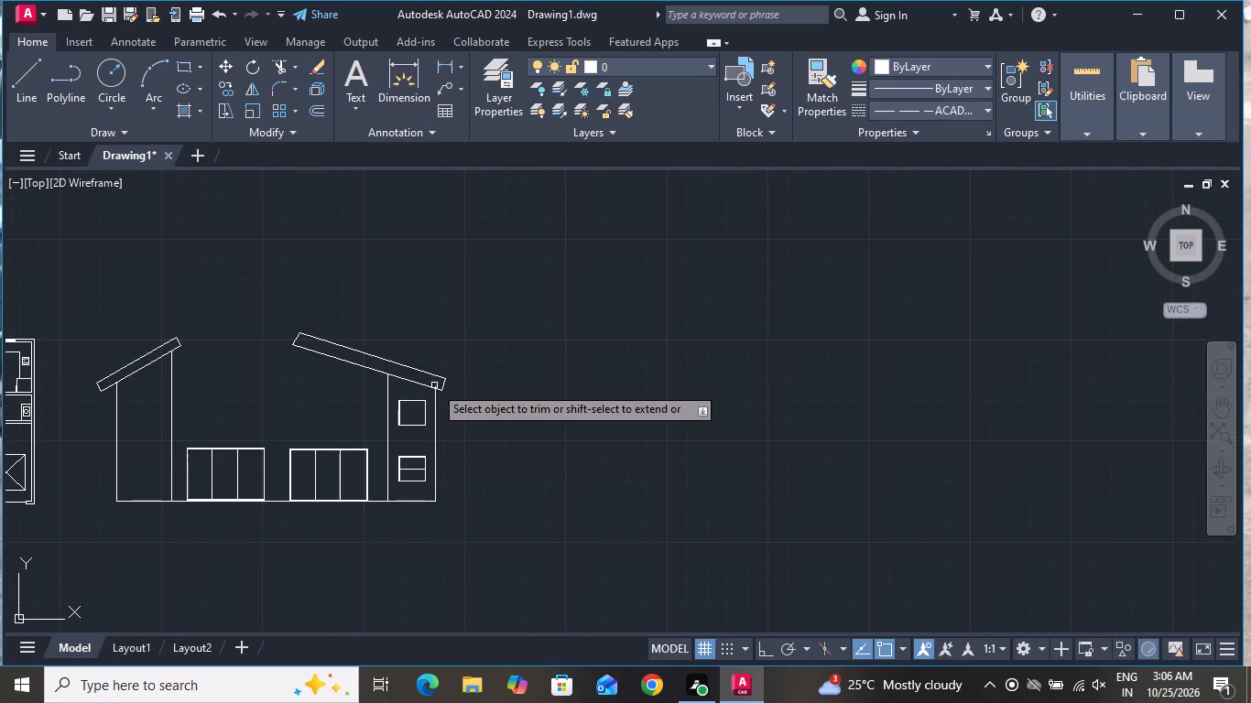
scroll(434, 378, "up", 2)
left_click(431, 395)
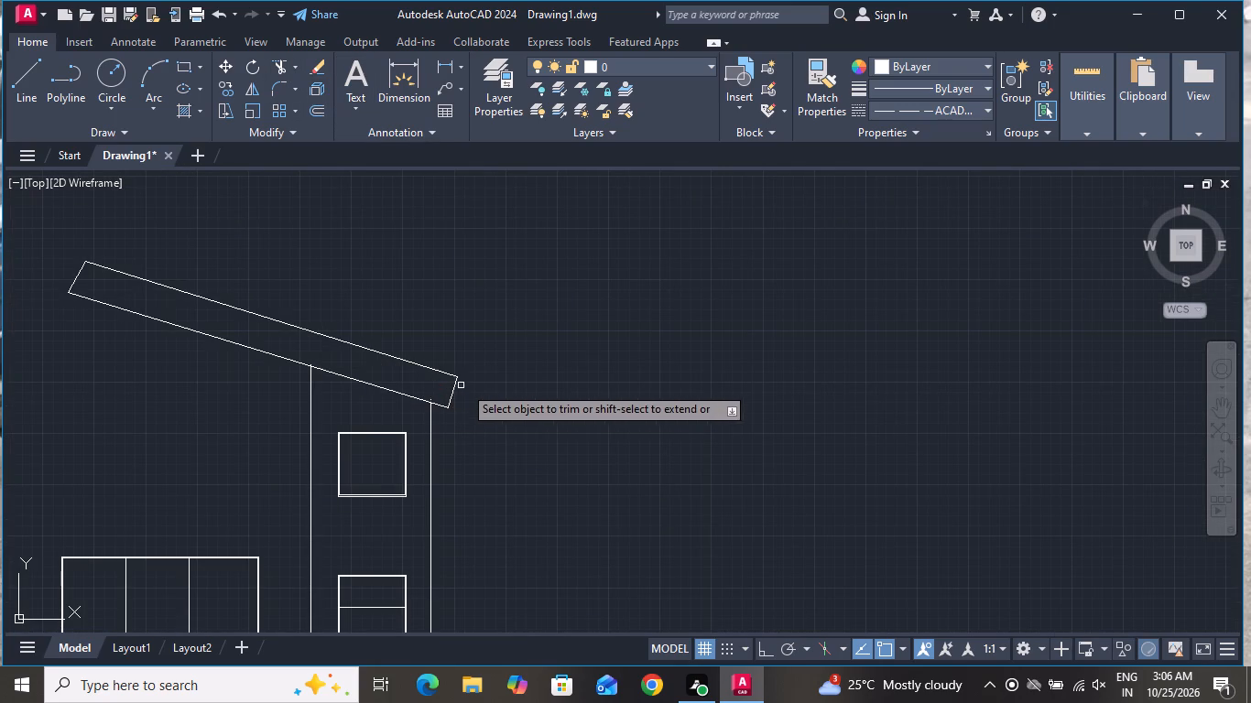
scroll(435, 391, "up", 6)
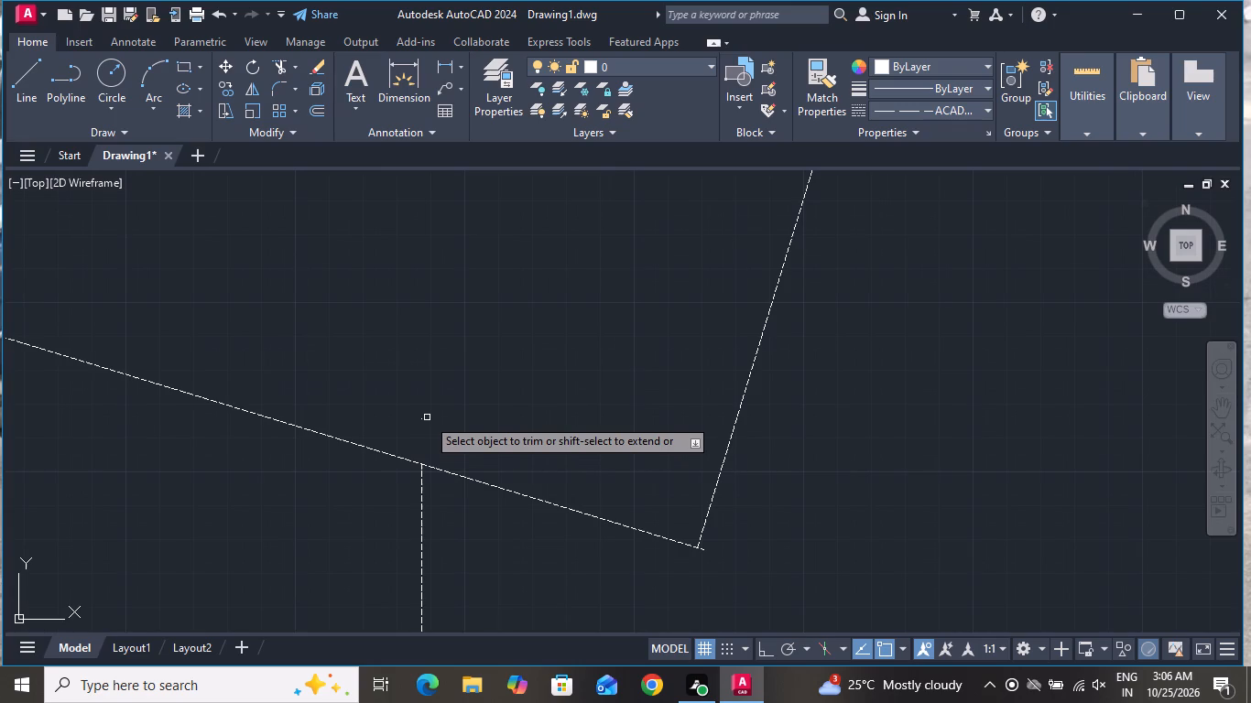
left_click(426, 417)
left_click(418, 421)
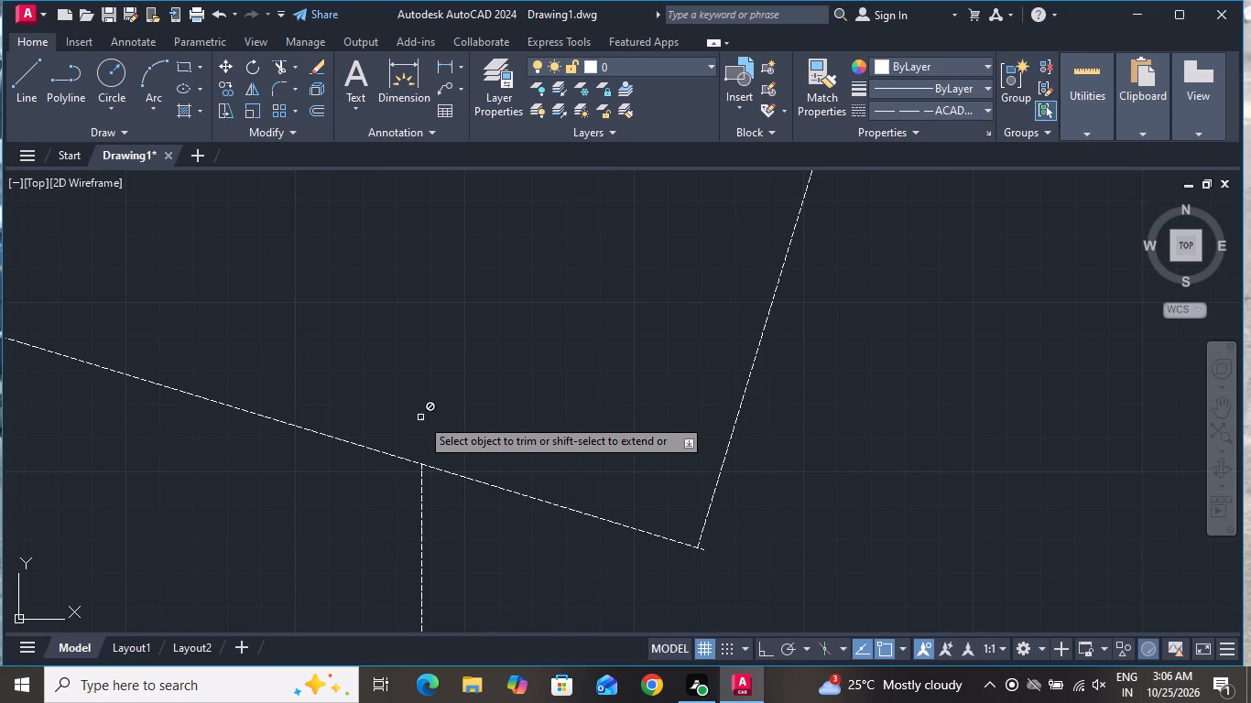
left_click(420, 417)
right_click(420, 417)
left_click(480, 201)
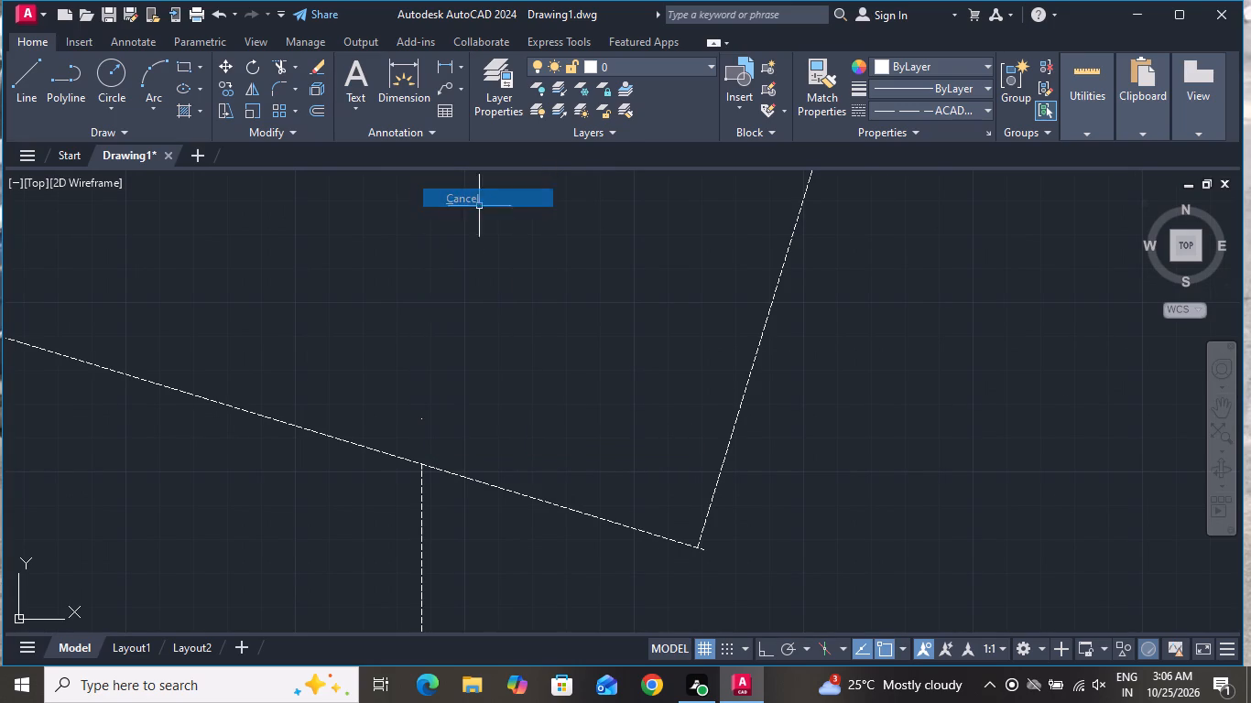
With Ortho on, draw a horizontal line about 16717 long between the two inner wall lines, below the roof slabs.
scroll(638, 436, "down", 7)
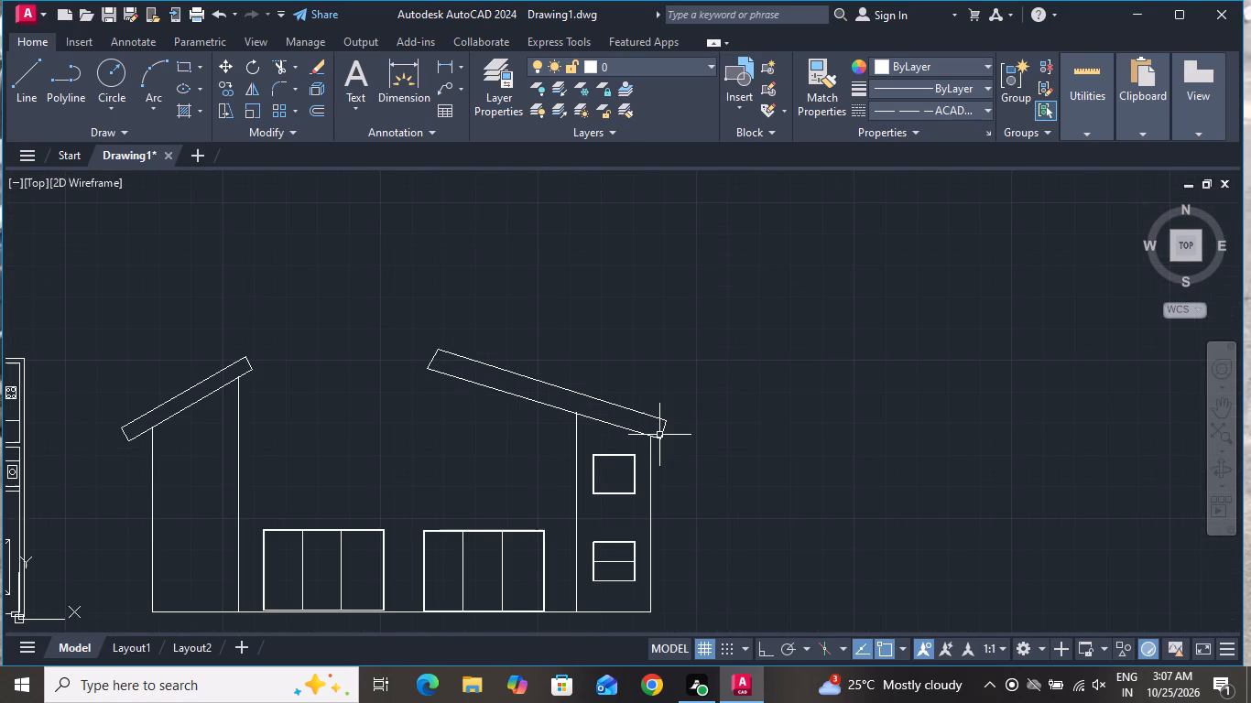
scroll(659, 430, "down", 2)
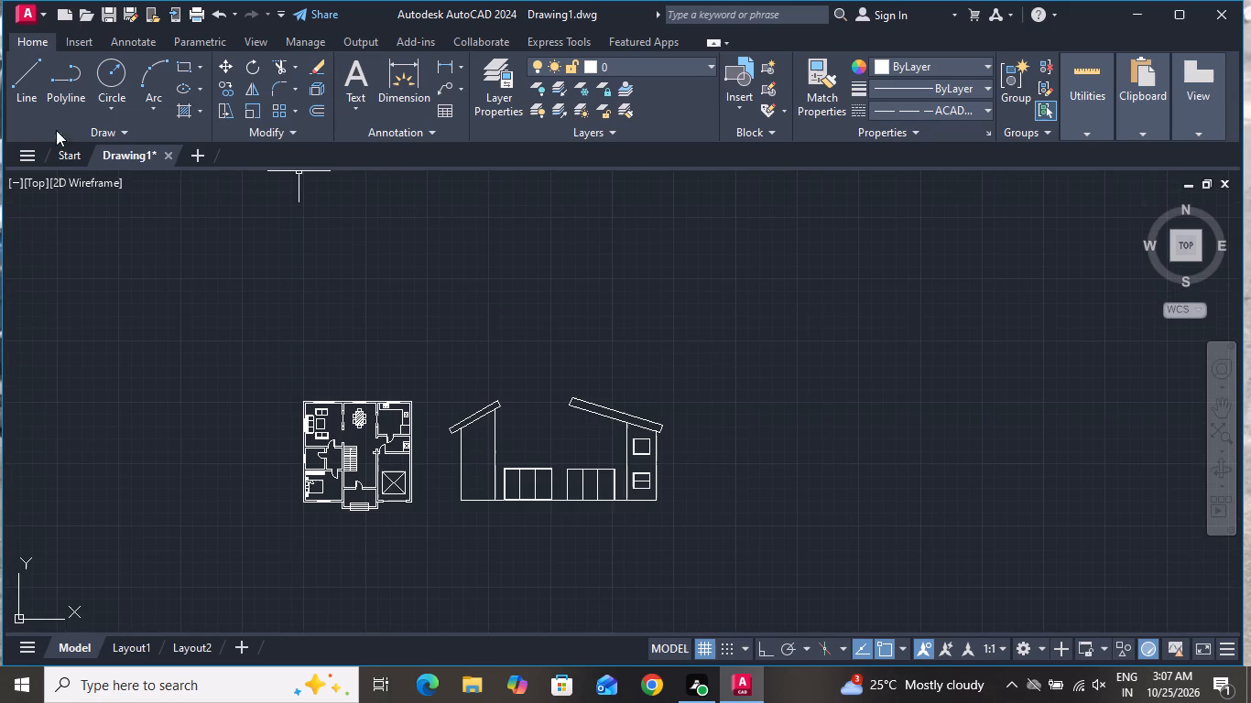
left_click(25, 64)
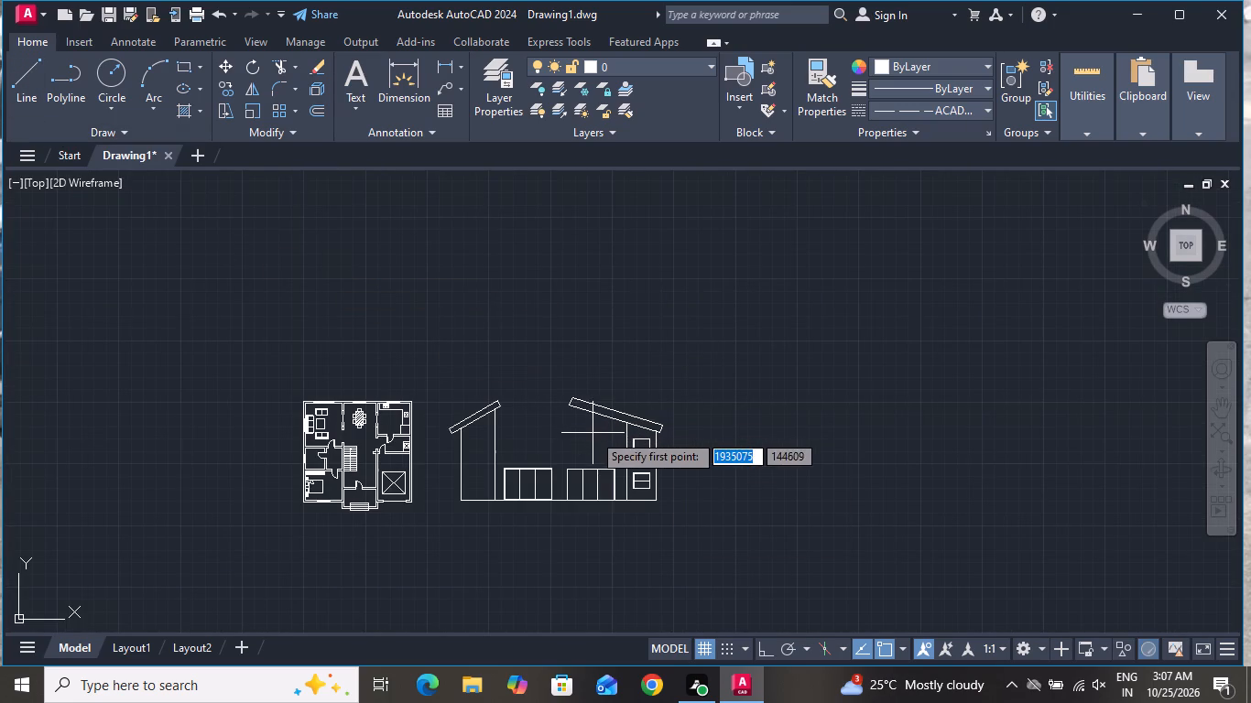
scroll(611, 453, "up", 1)
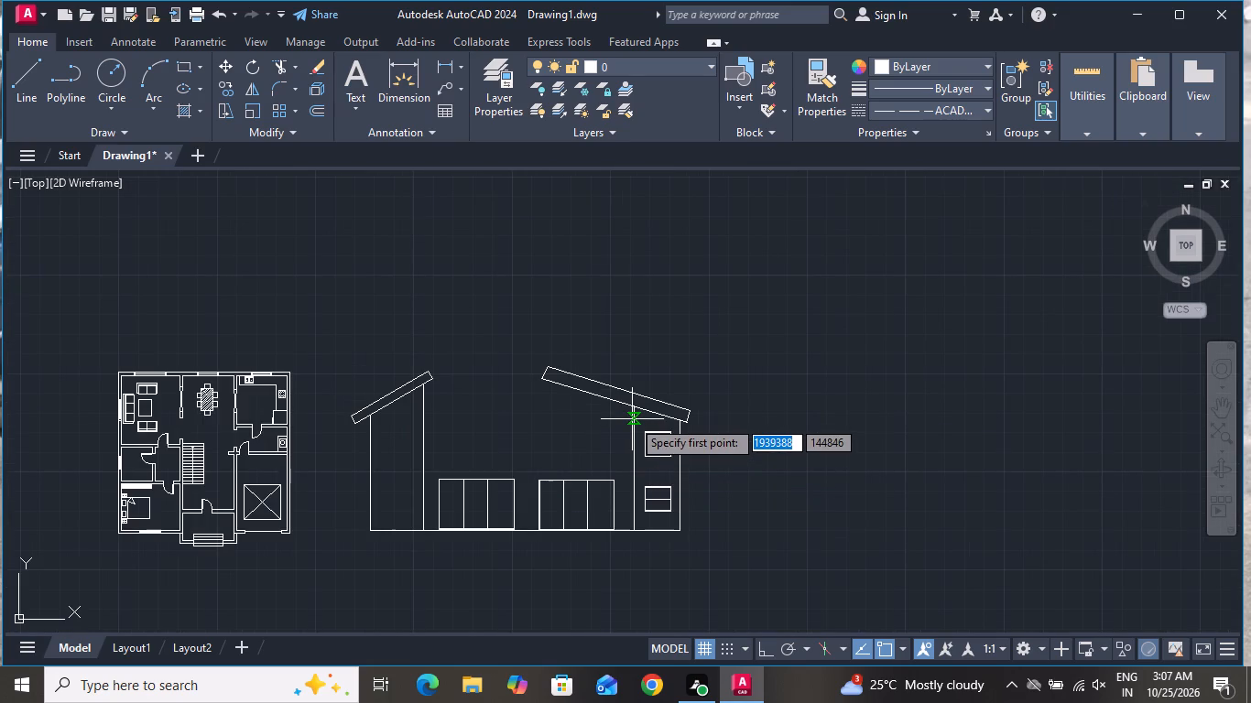
left_click(633, 419)
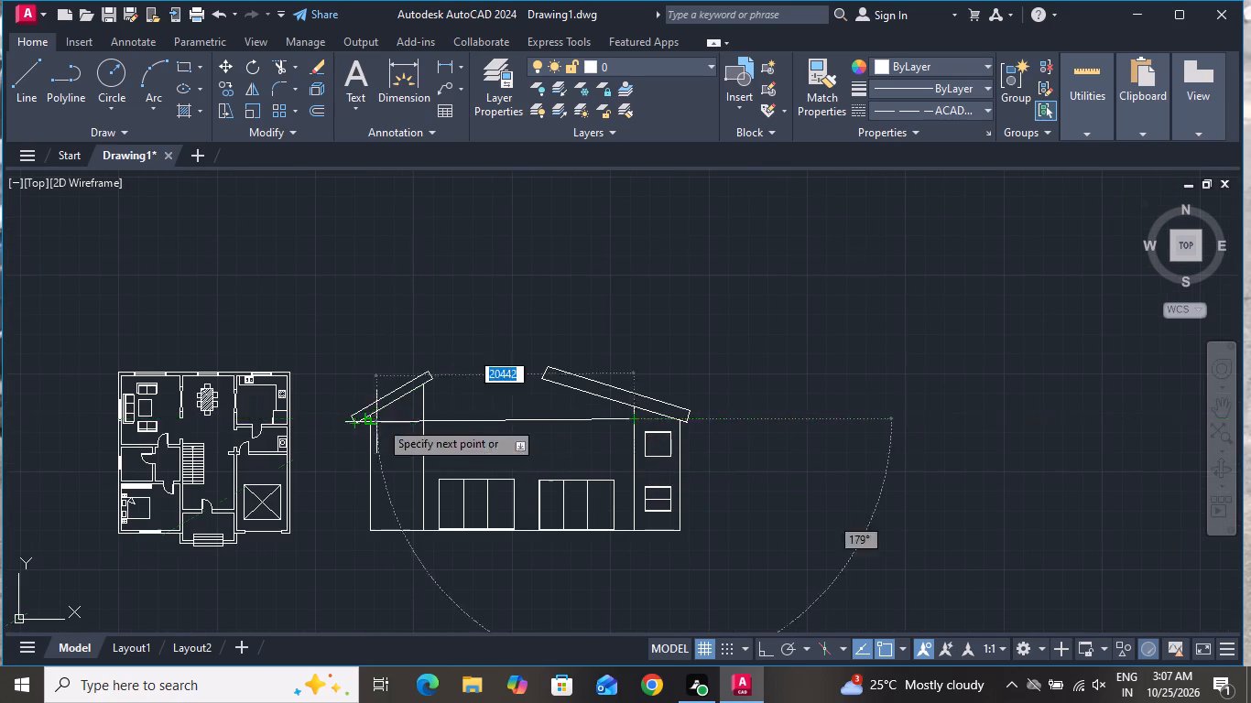
left_click(768, 648)
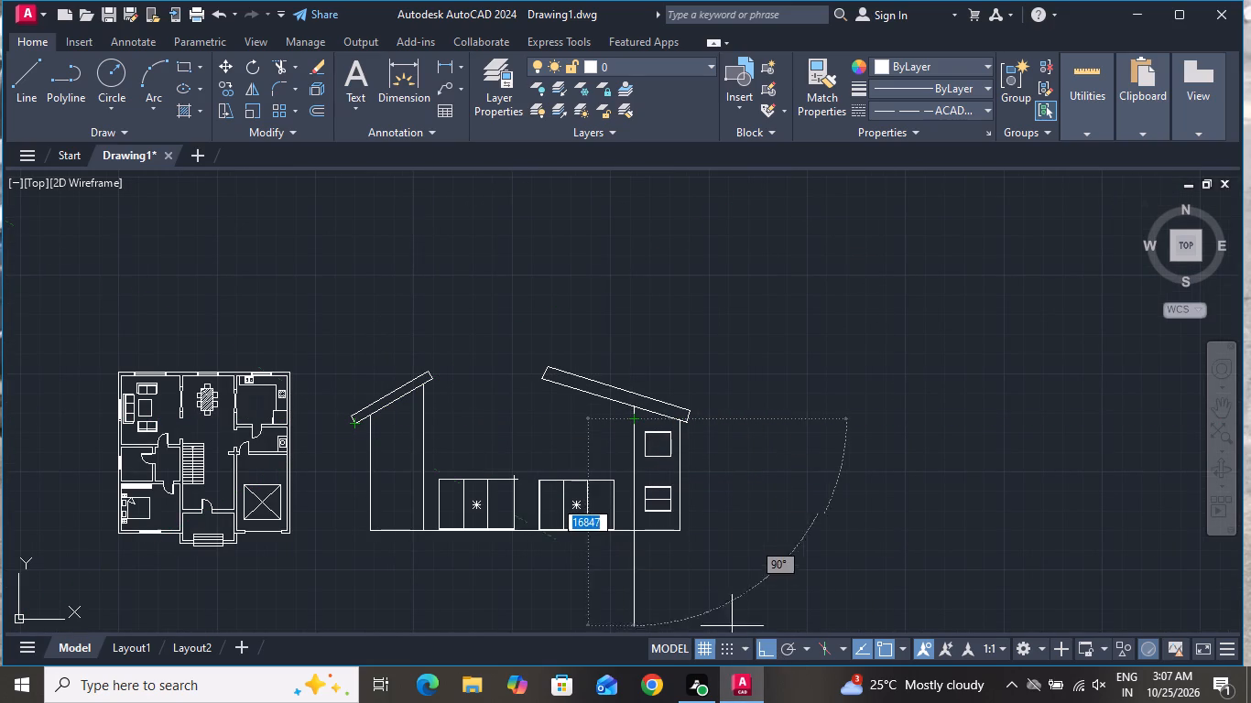
scroll(473, 416, "up", 3)
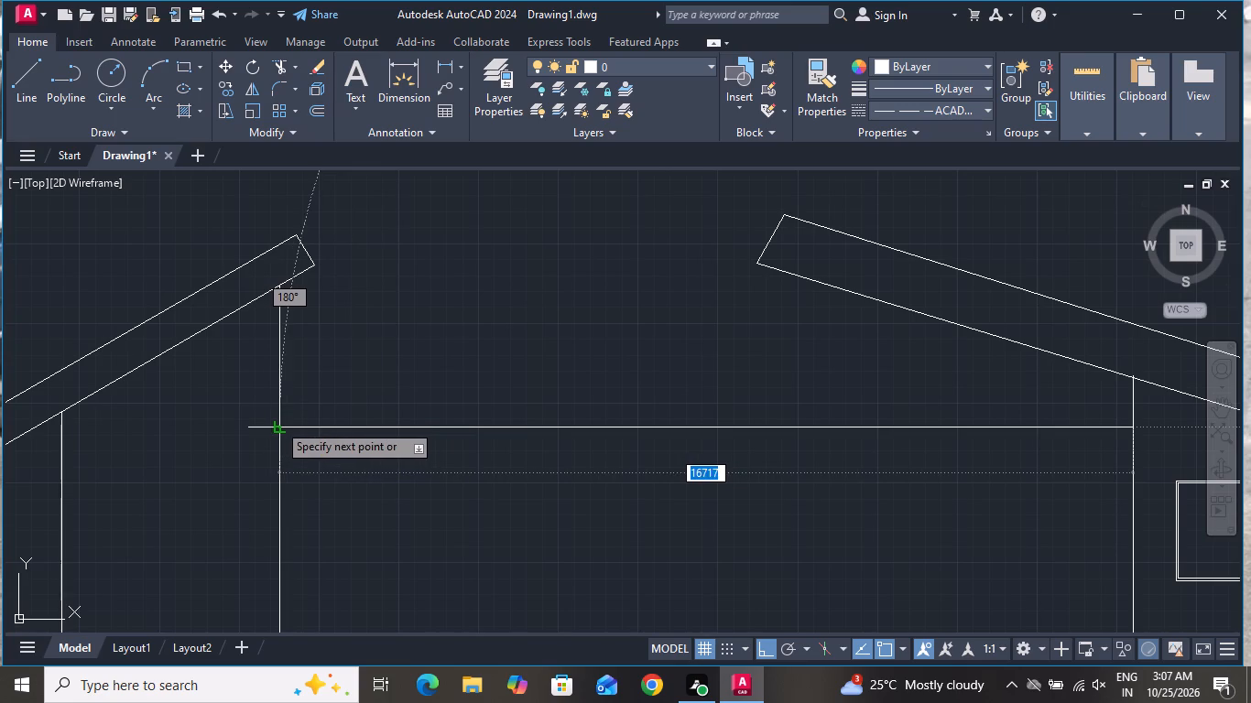
left_click(277, 423)
right_click(277, 422)
left_click(325, 448)
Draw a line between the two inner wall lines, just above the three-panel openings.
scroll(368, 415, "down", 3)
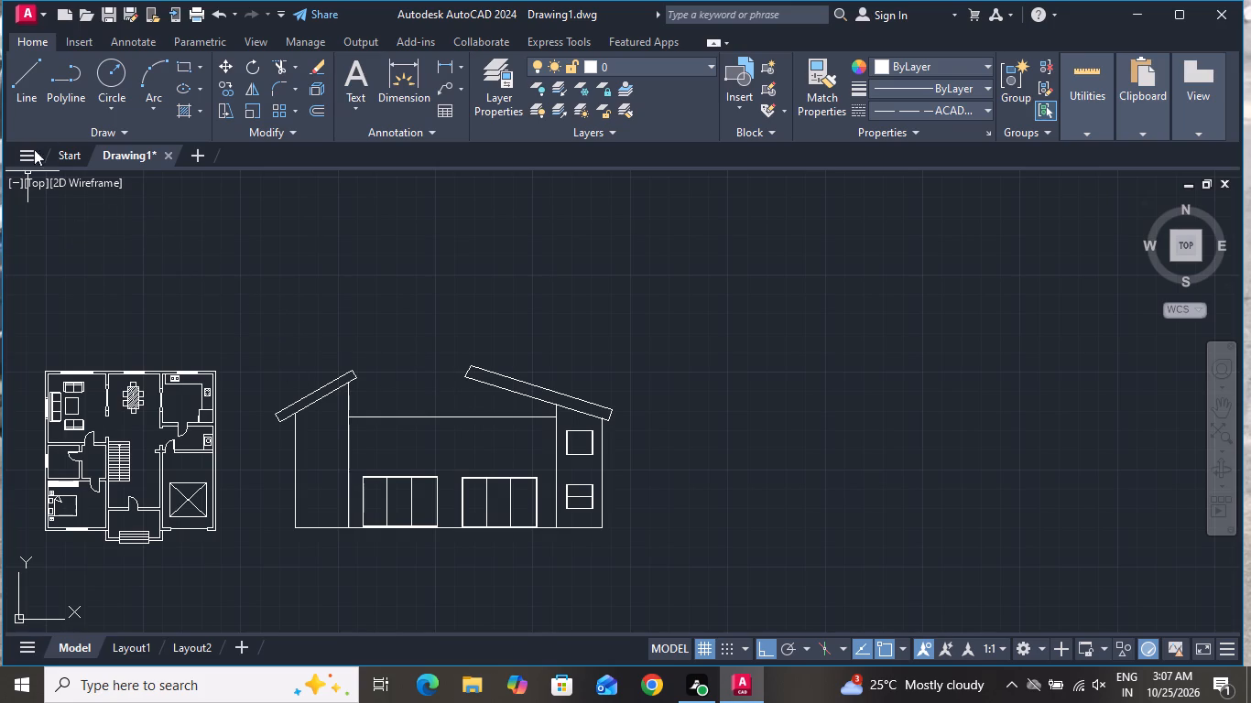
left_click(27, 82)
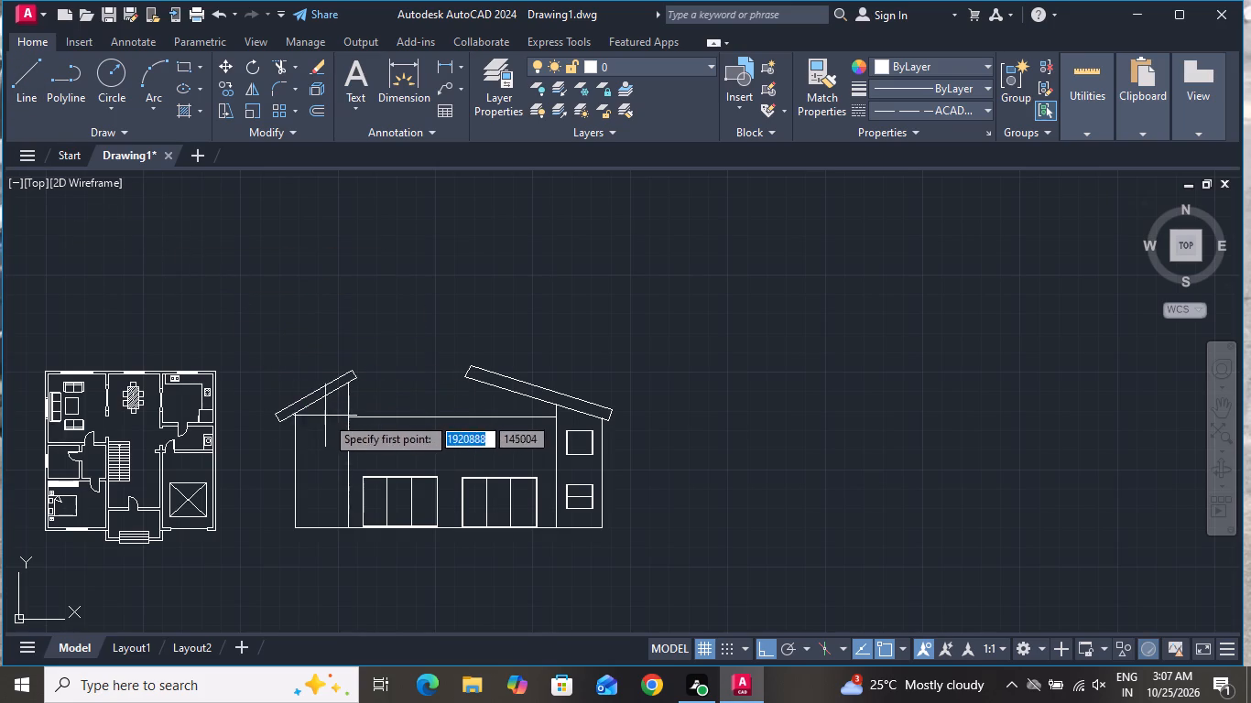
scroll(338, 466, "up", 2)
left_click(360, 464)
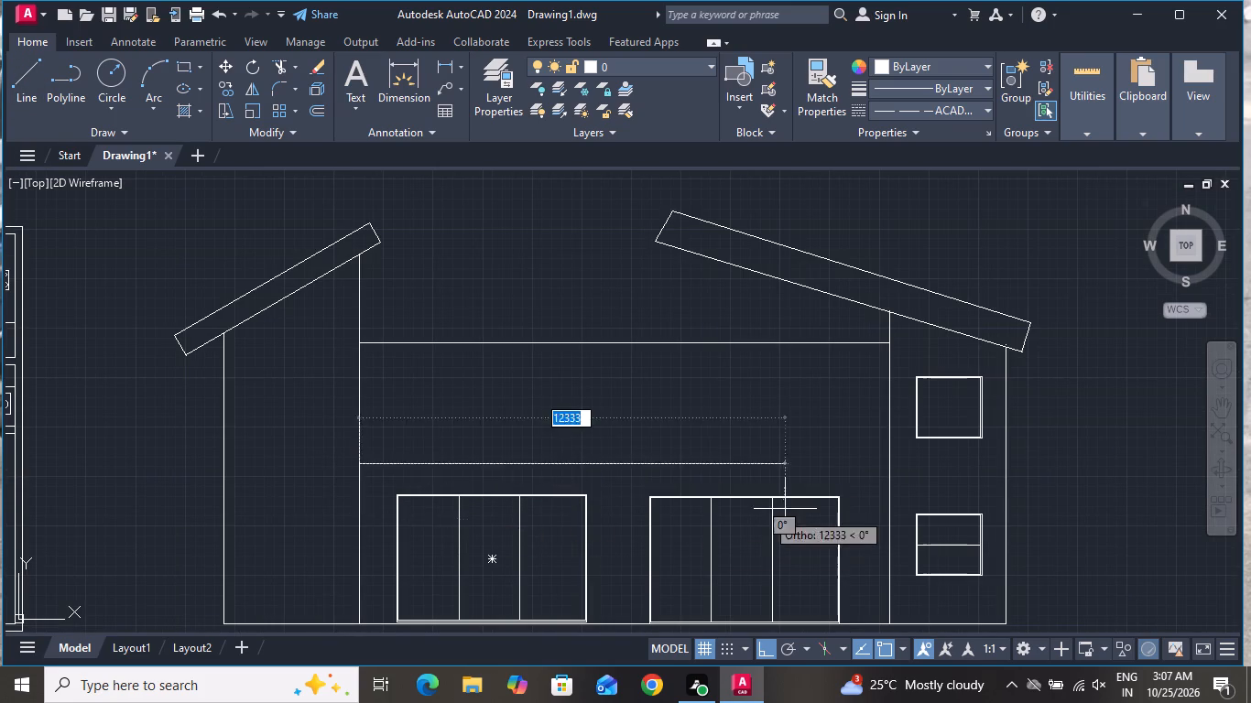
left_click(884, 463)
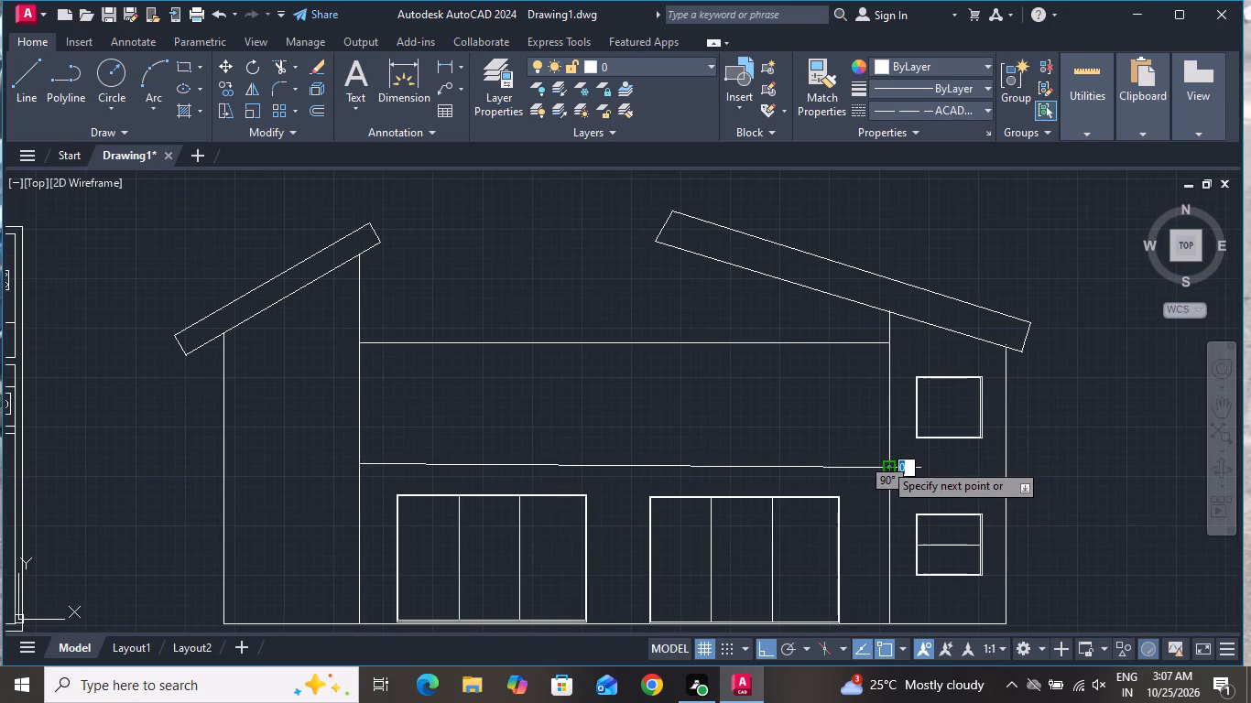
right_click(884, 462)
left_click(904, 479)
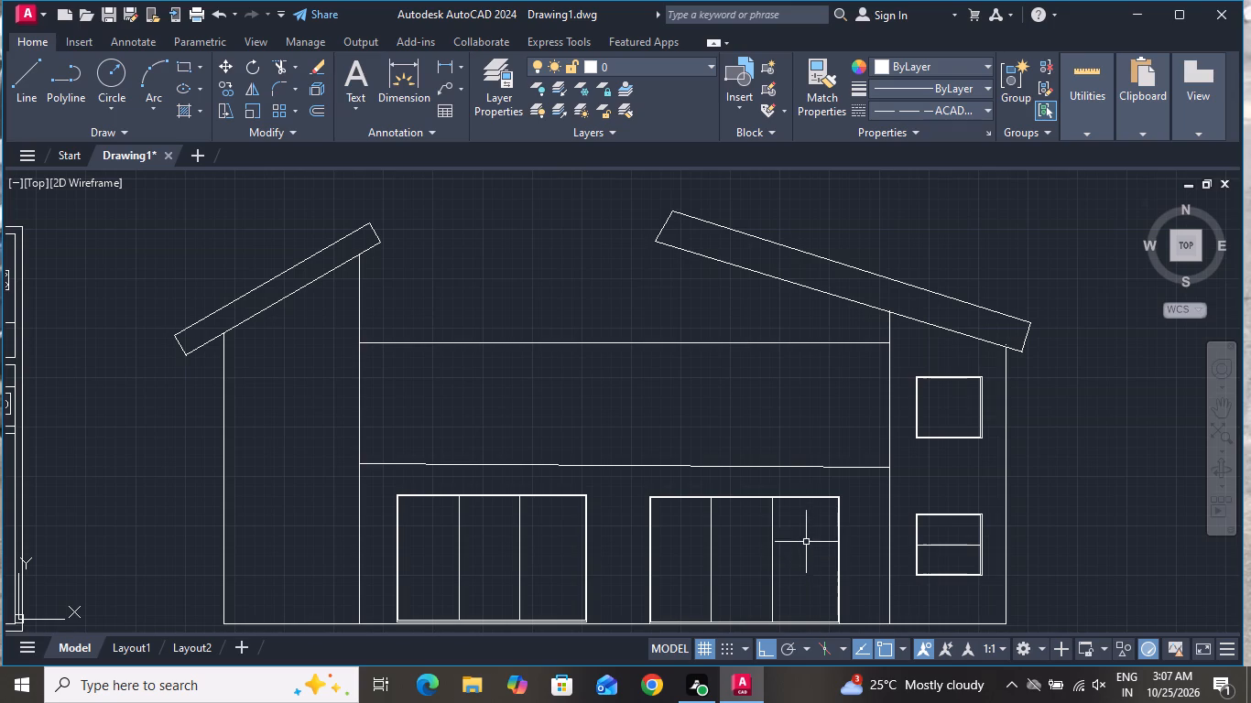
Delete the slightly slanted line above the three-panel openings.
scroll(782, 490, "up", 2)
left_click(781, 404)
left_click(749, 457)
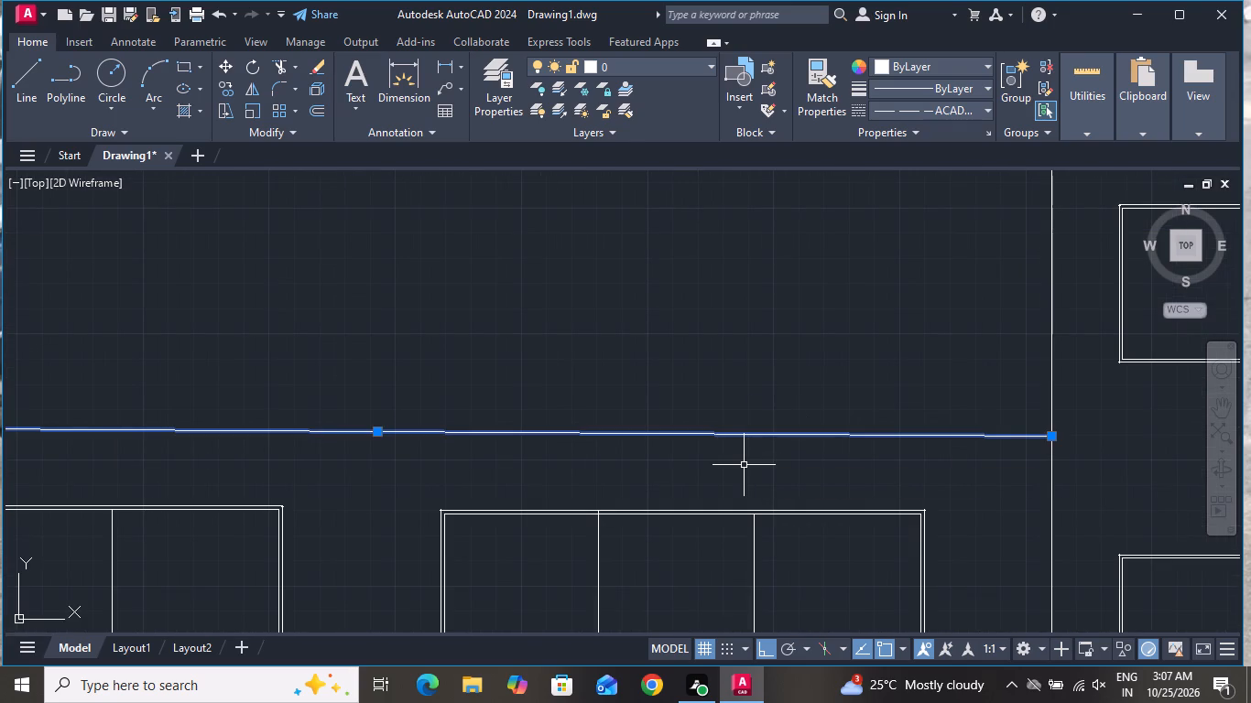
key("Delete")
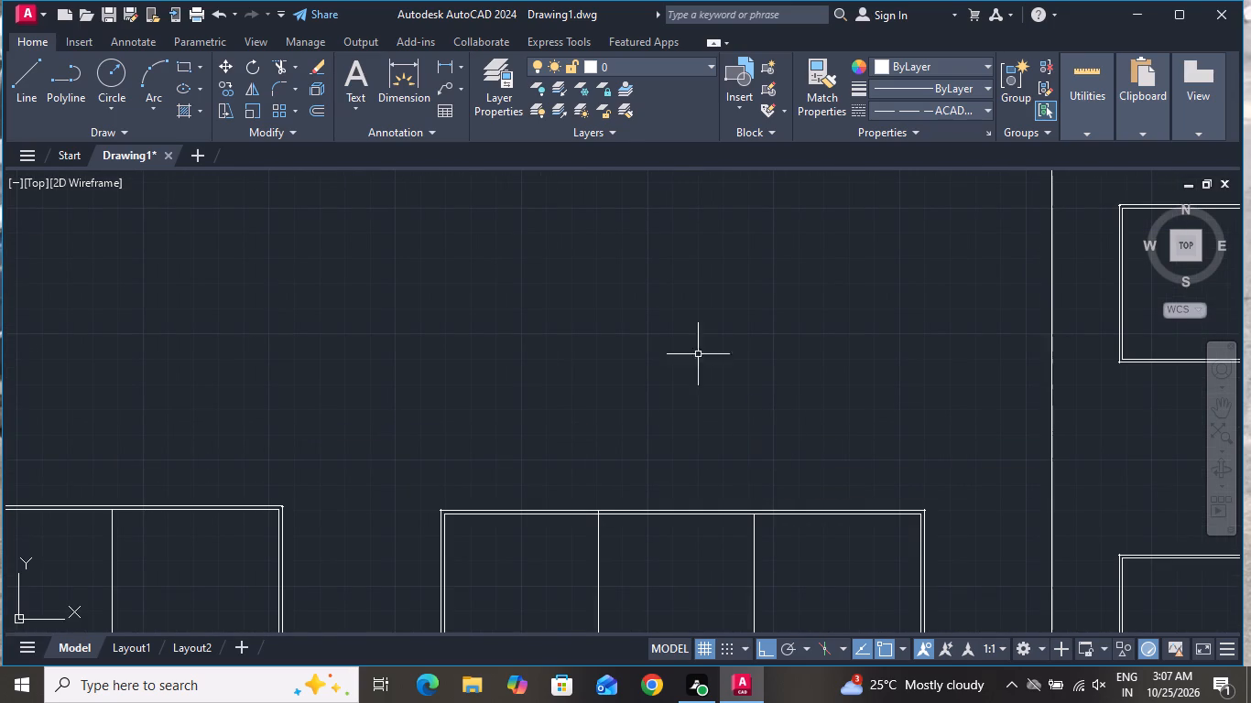
Draw a straight horizontal line between the two inner wall lines, just above the three-panel openings.
left_click(28, 75)
scroll(271, 296, "down", 3)
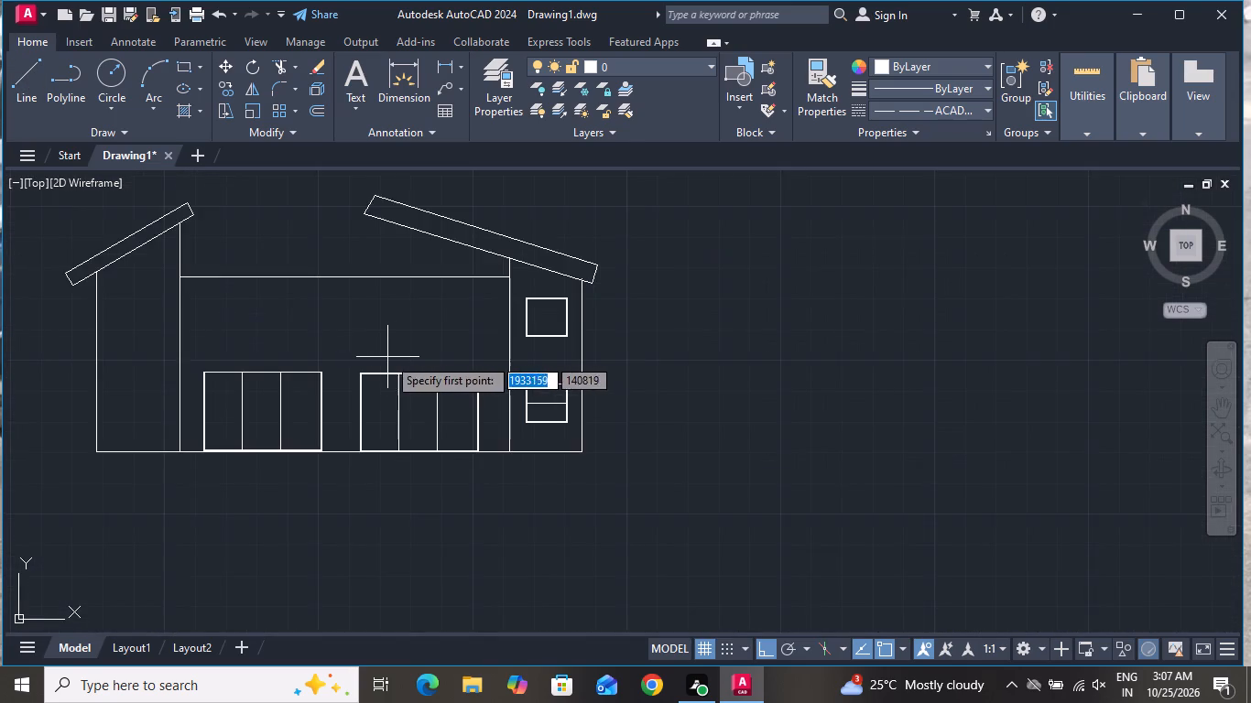
scroll(414, 354, "down", 2)
scroll(335, 367, "up", 4)
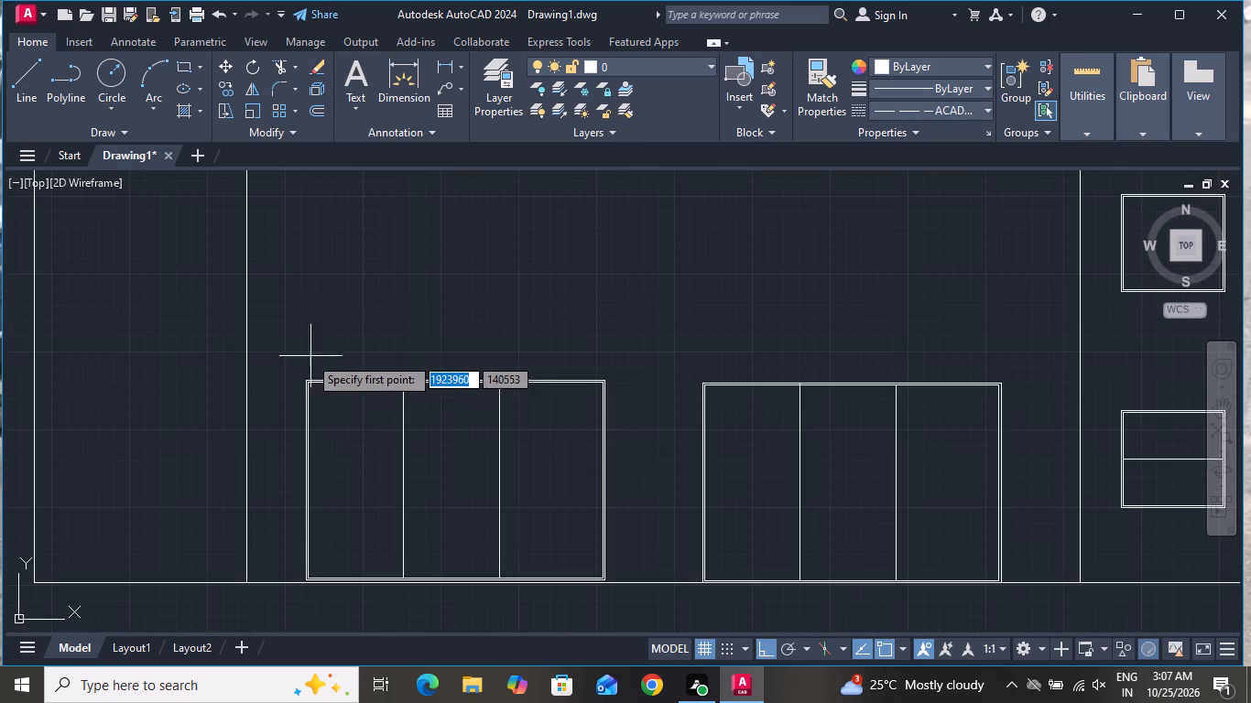
left_click(246, 346)
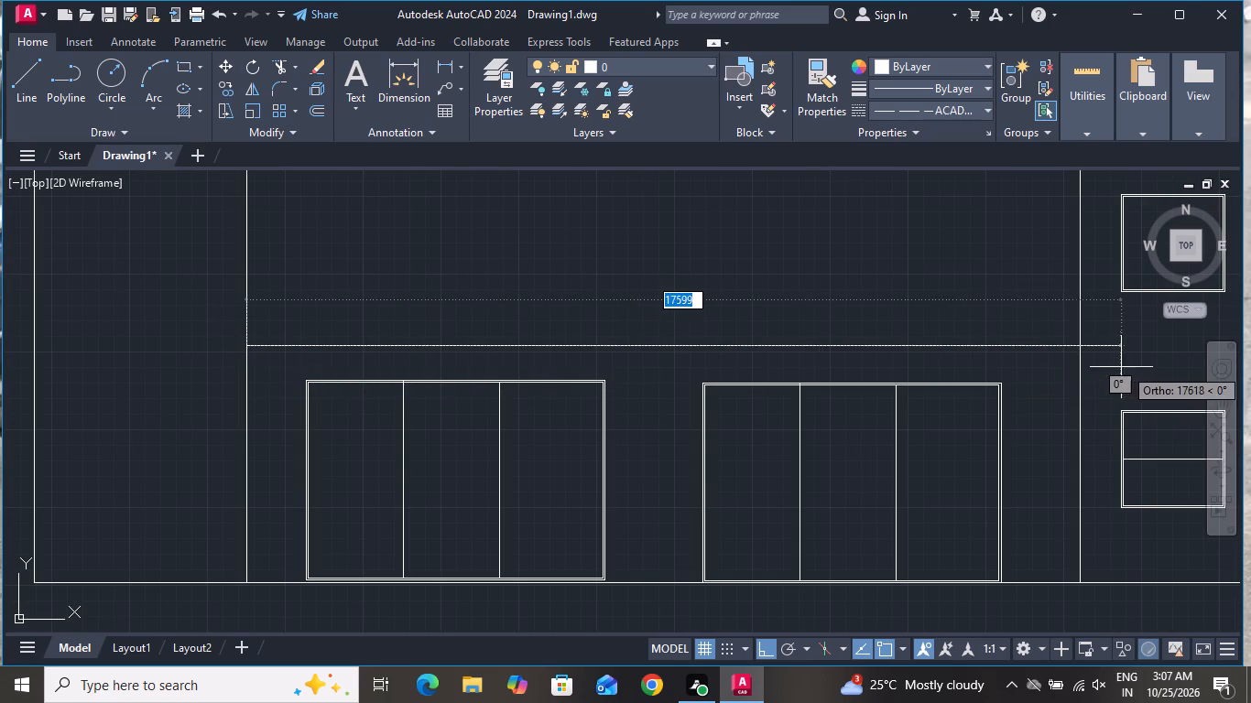
left_click(1080, 345)
right_click(1080, 345)
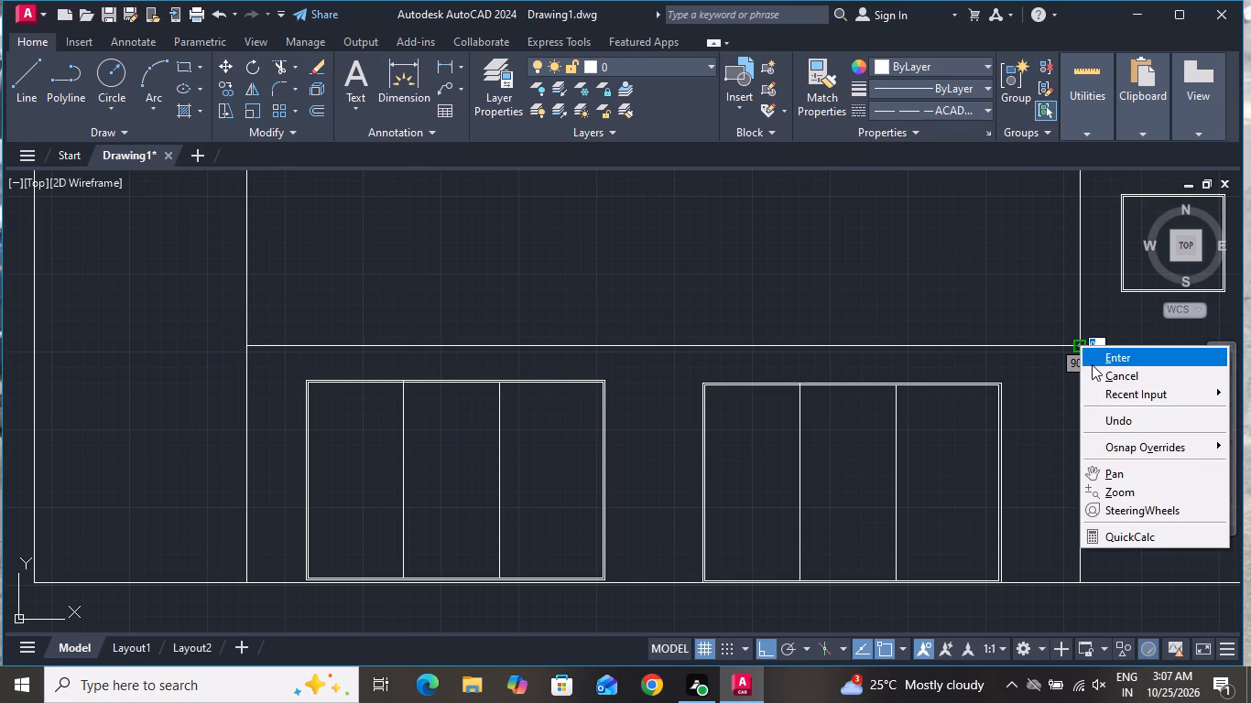
left_click(1107, 373)
Draw a horizontal line from the midpoint of the left inner wall line across to the right inner wall line.
scroll(950, 416, "down", 2)
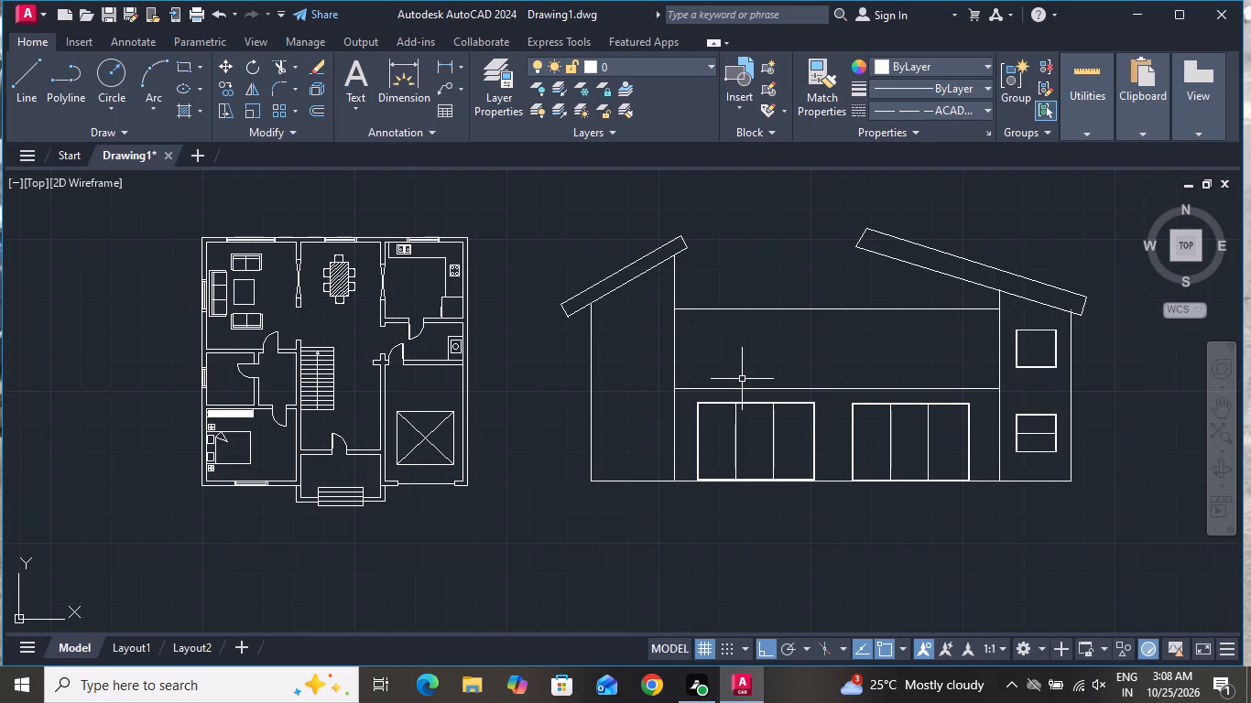
left_click(16, 75)
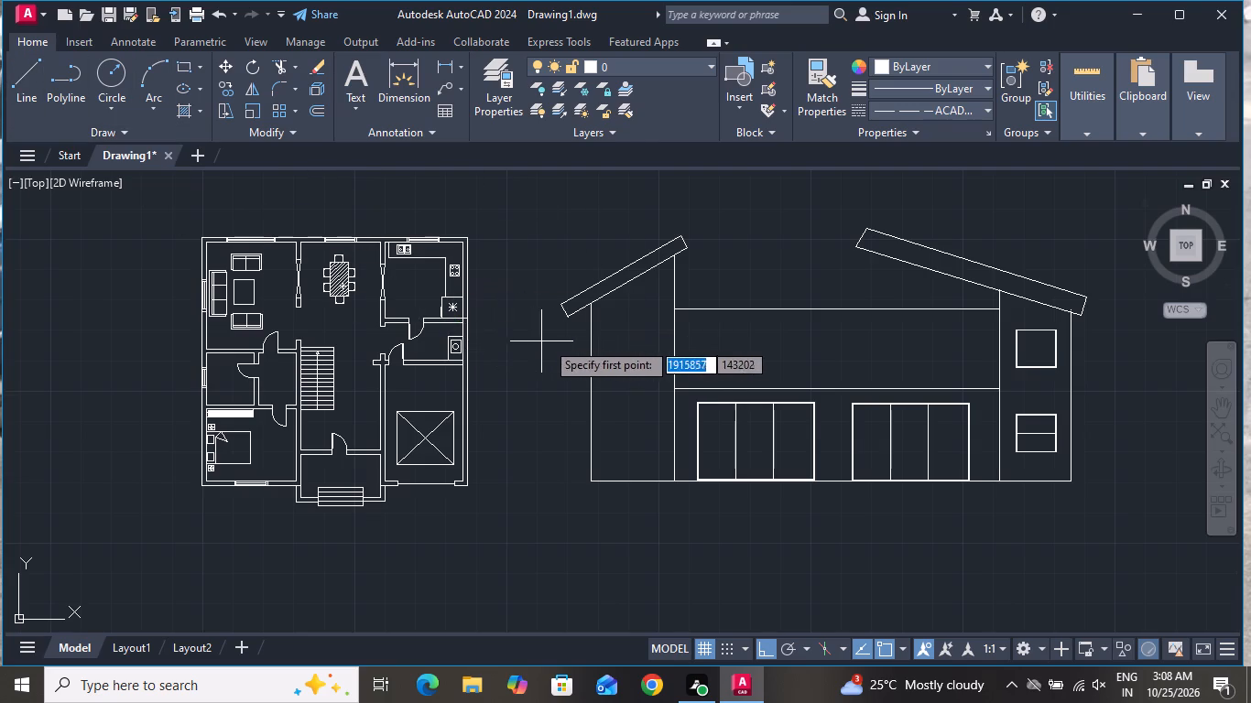
scroll(563, 345, "up", 1)
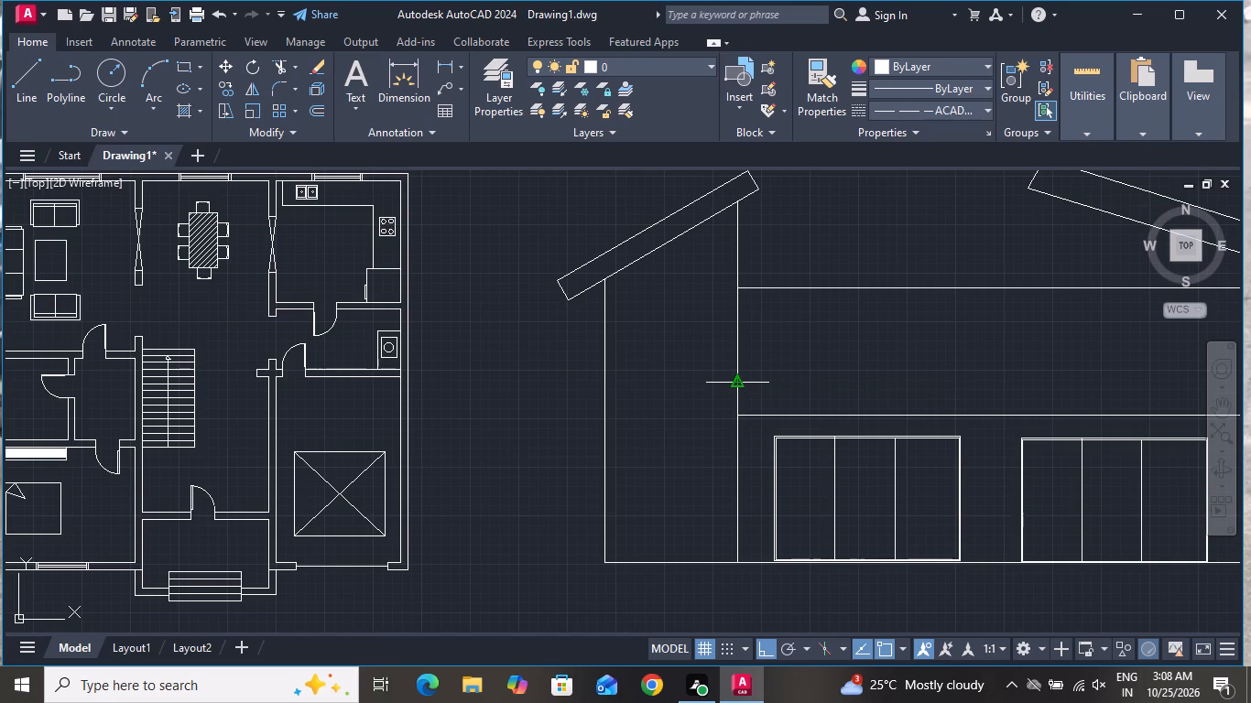
left_click(736, 379)
scroll(934, 373, "down", 3)
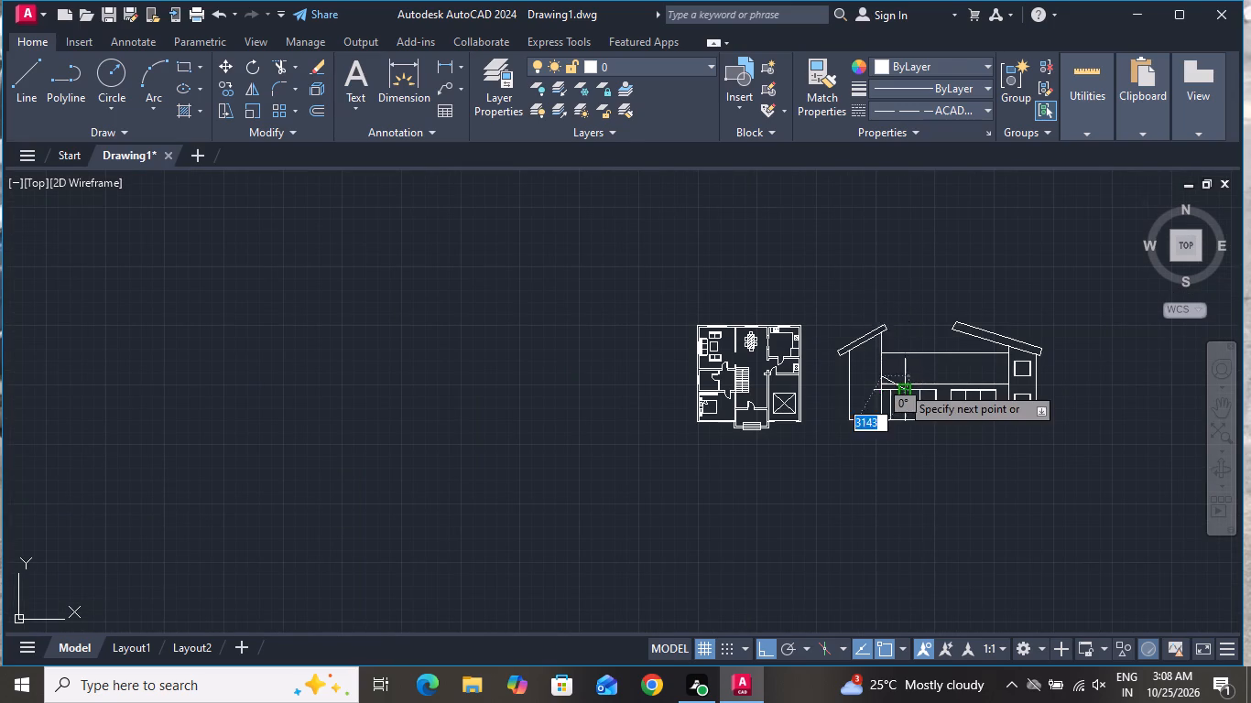
scroll(900, 385, "down", 2)
scroll(950, 377, "up", 5)
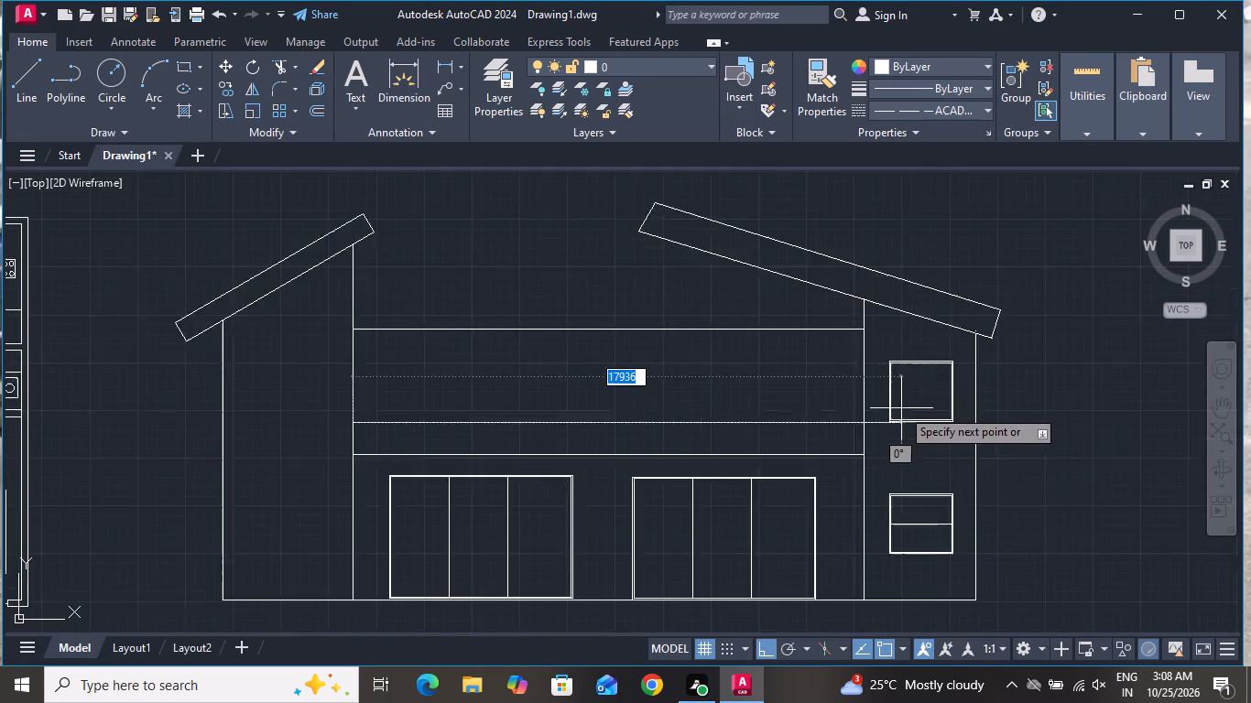
scroll(899, 410, "up", 1)
left_click(837, 430)
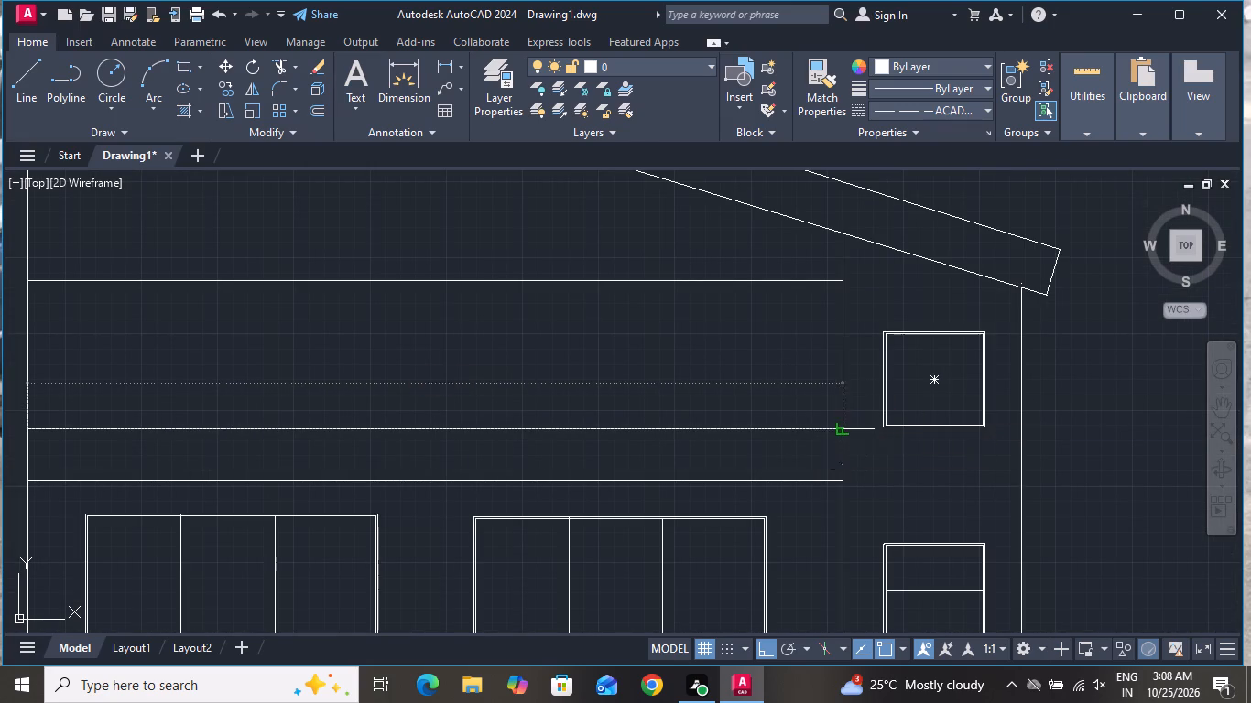
right_click(837, 430)
left_click(851, 455)
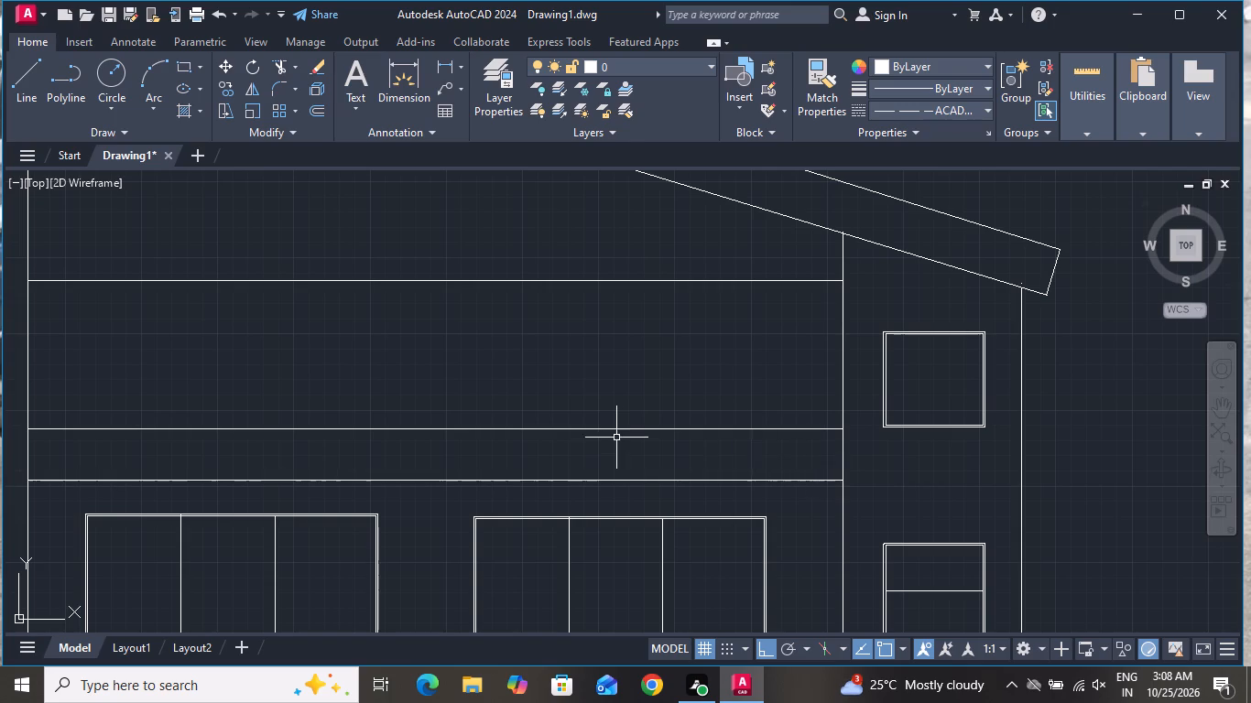
Draw a window rectangle about 4406 wide resting on the middle horizontal line, above the left three-panel opening.
scroll(617, 438, "down", 1)
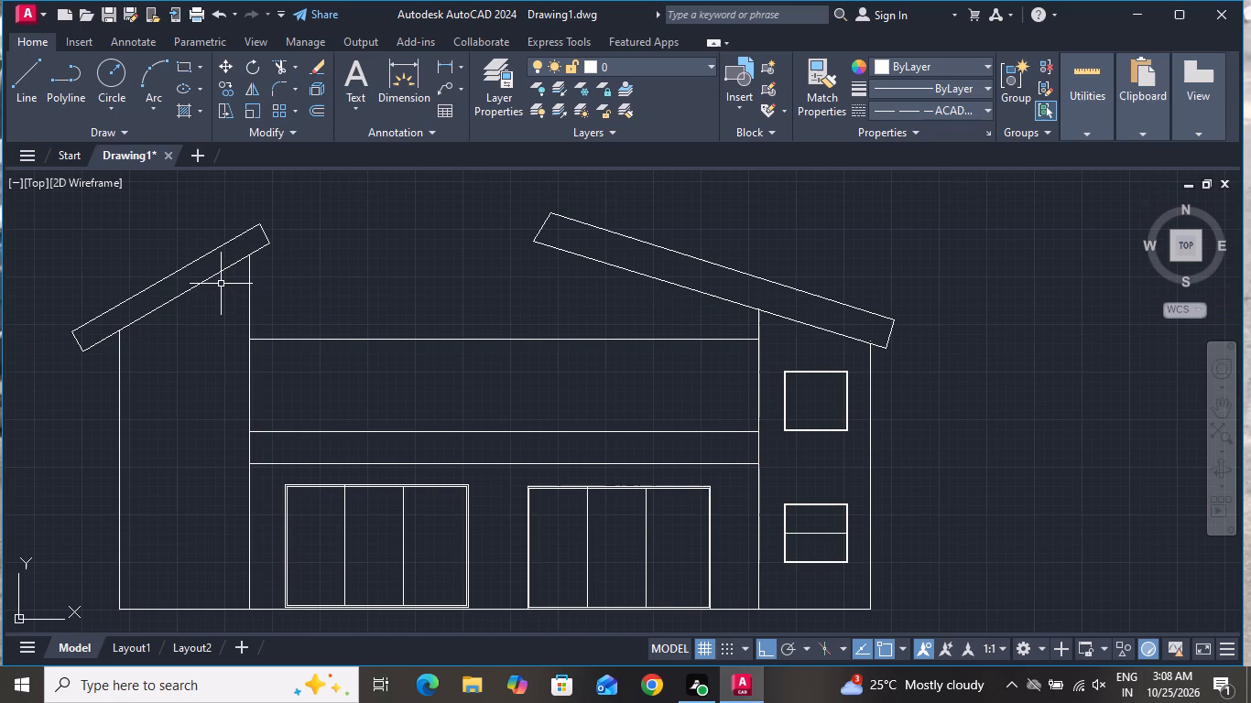
left_click(186, 55)
left_click(178, 53)
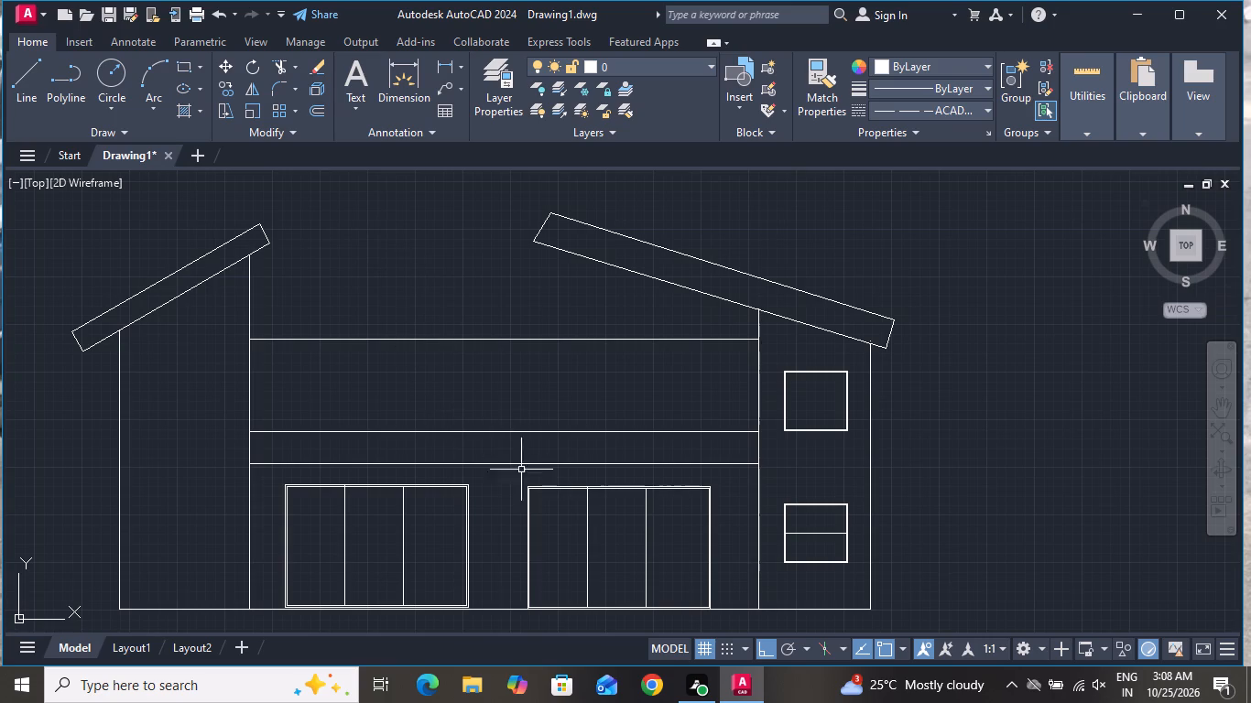
scroll(576, 550, "down", 1)
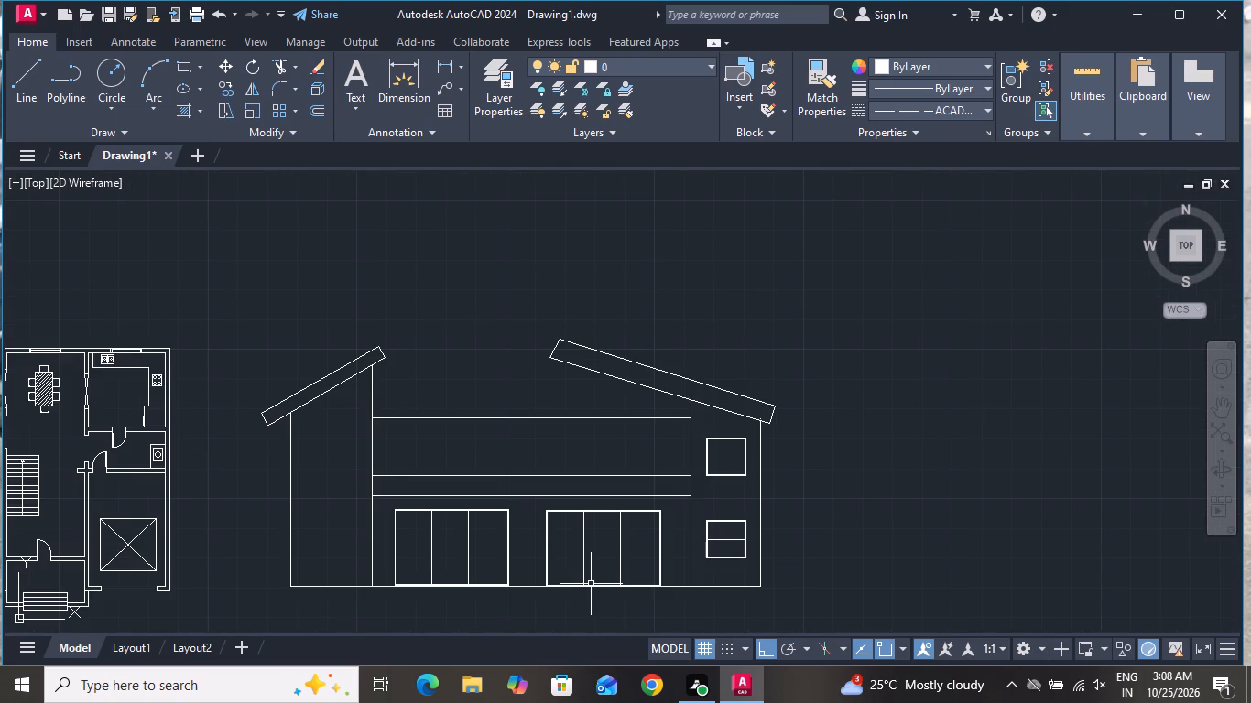
scroll(425, 525, "up", 1)
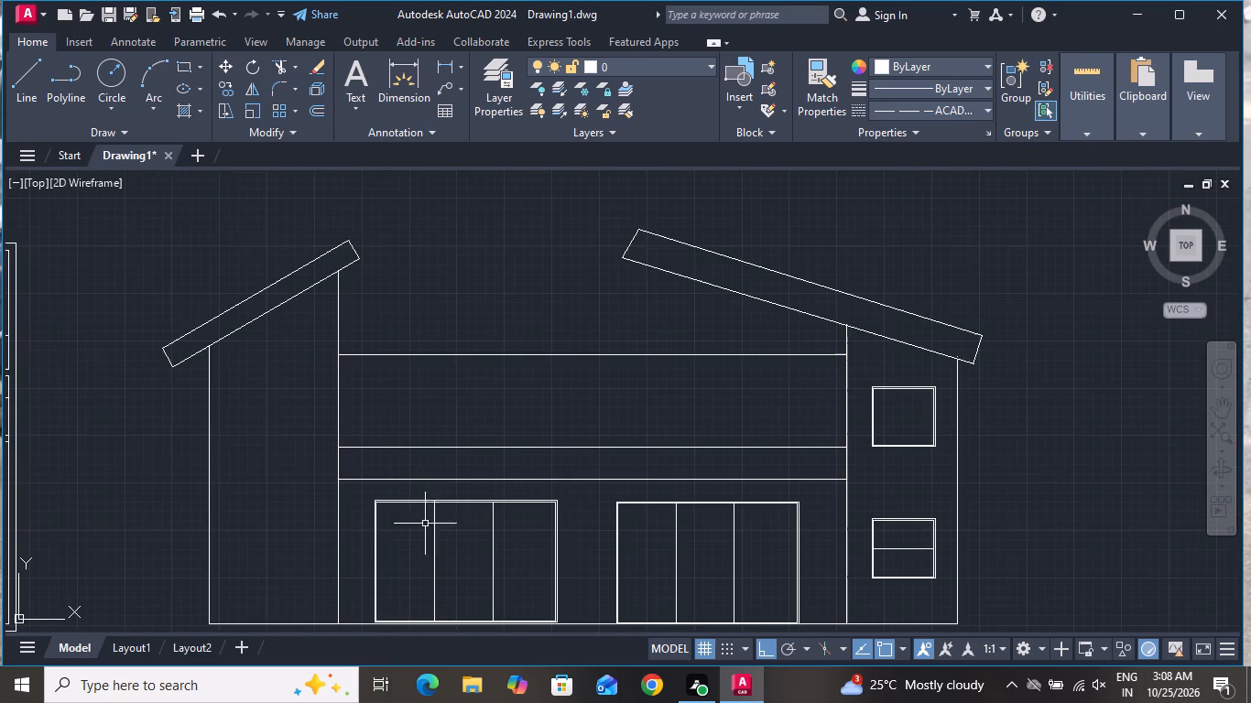
left_click(181, 62)
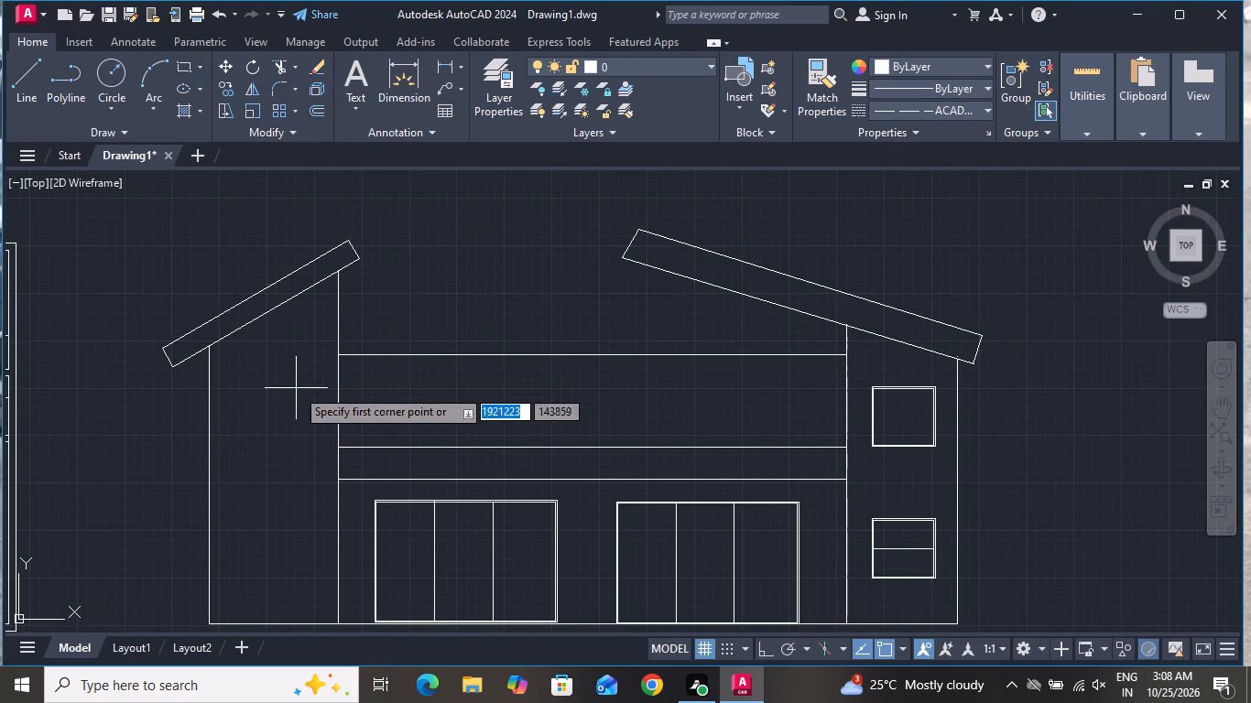
scroll(290, 431, "up", 1)
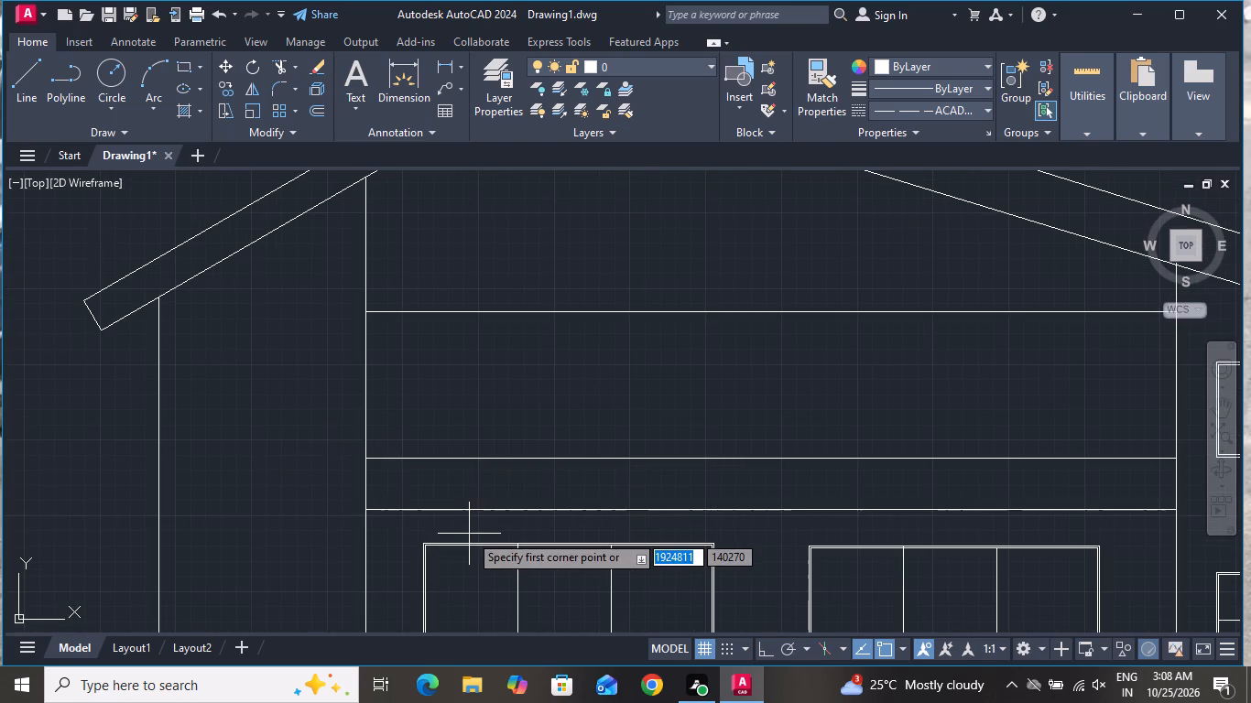
scroll(469, 534, "up", 1)
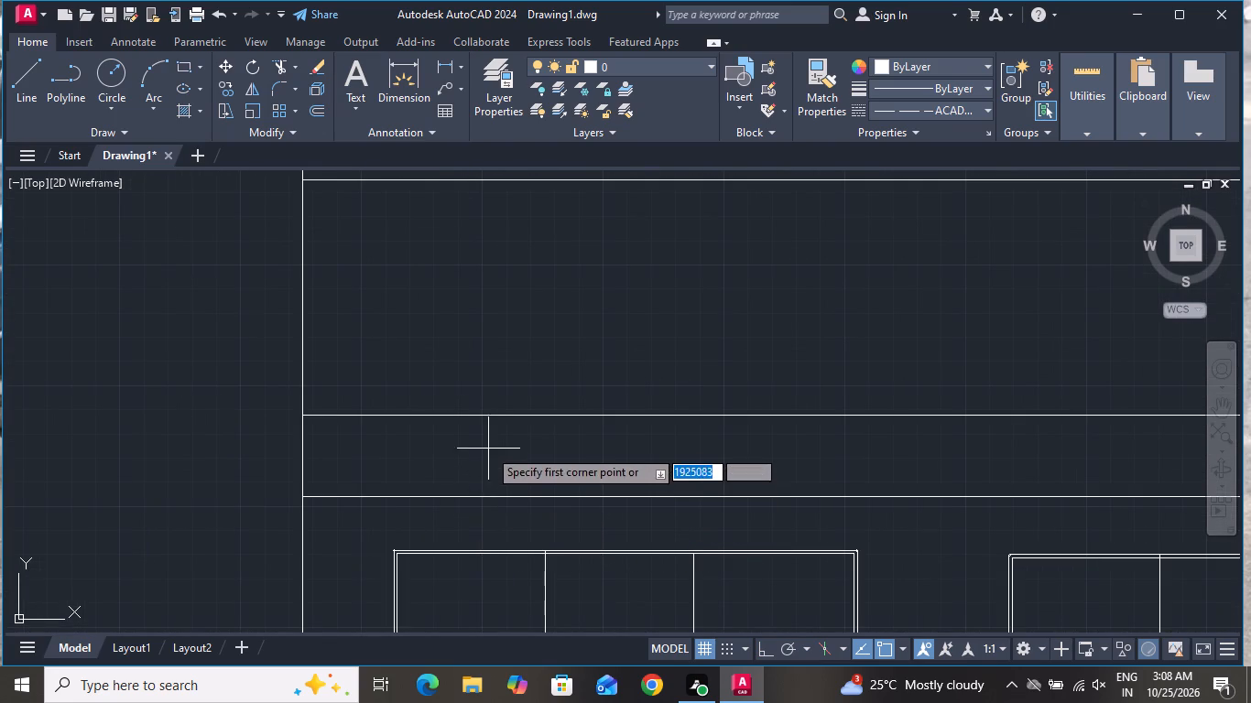
left_click(408, 223)
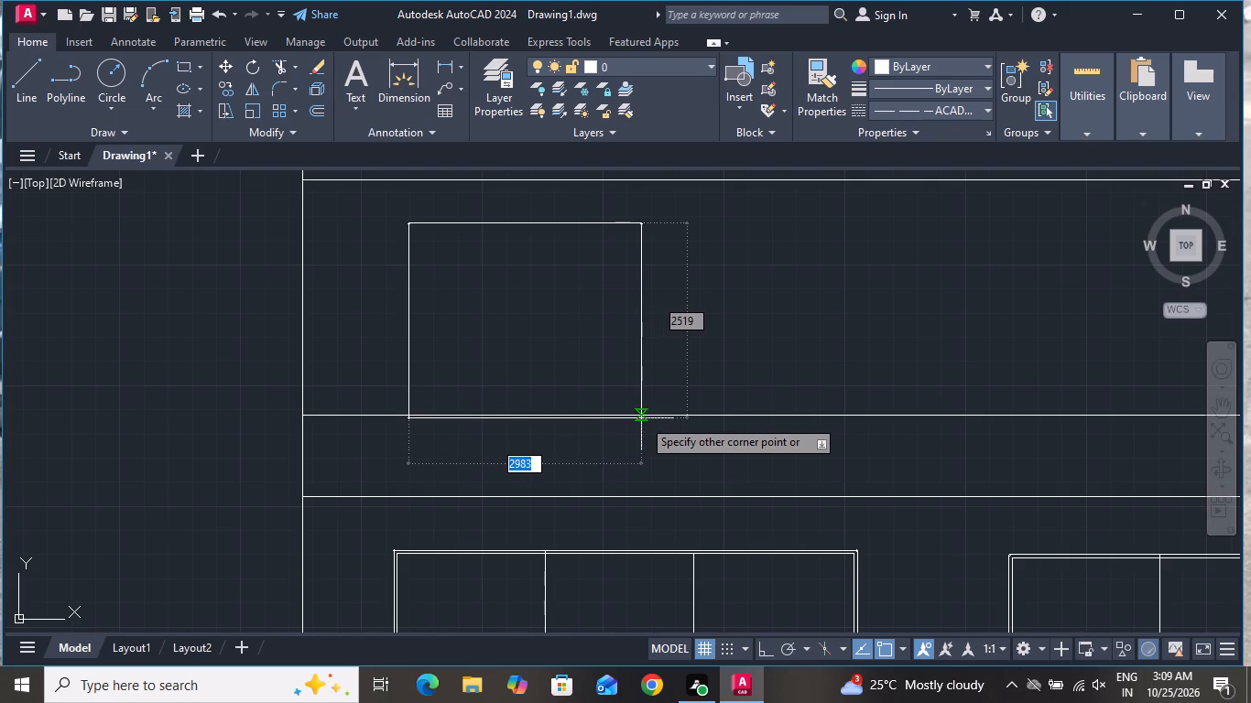
scroll(651, 417, "down", 2)
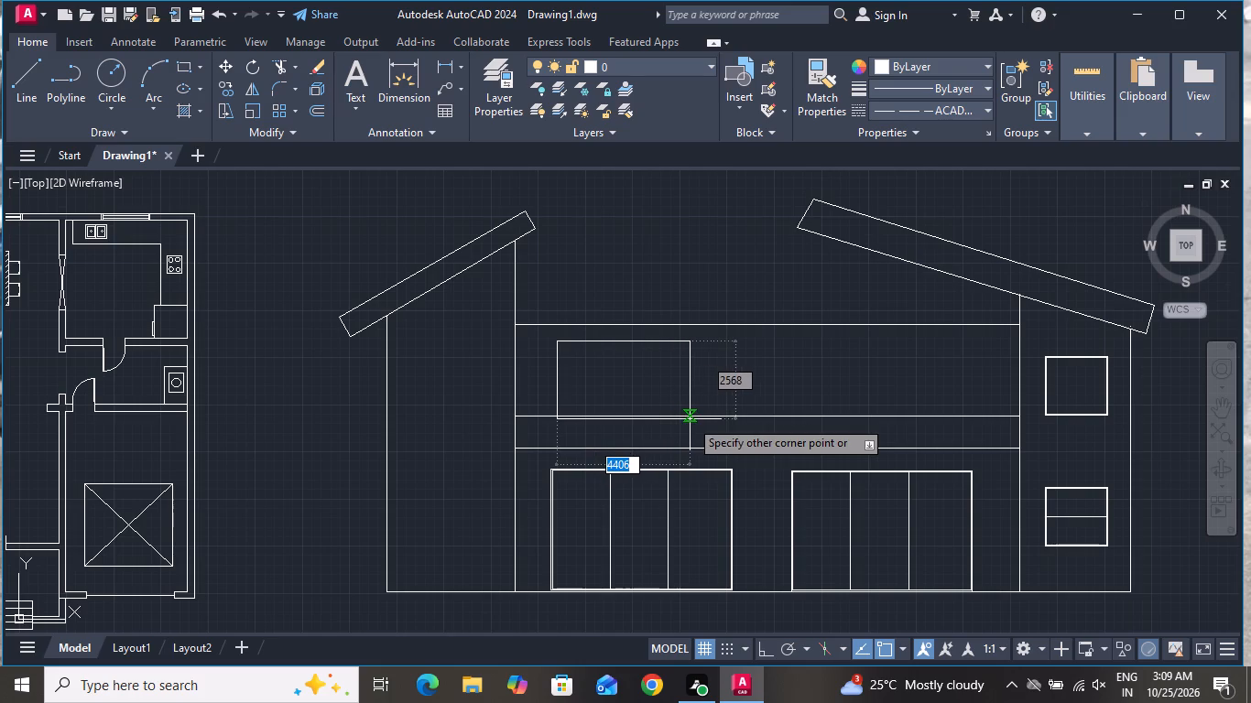
left_click(690, 419)
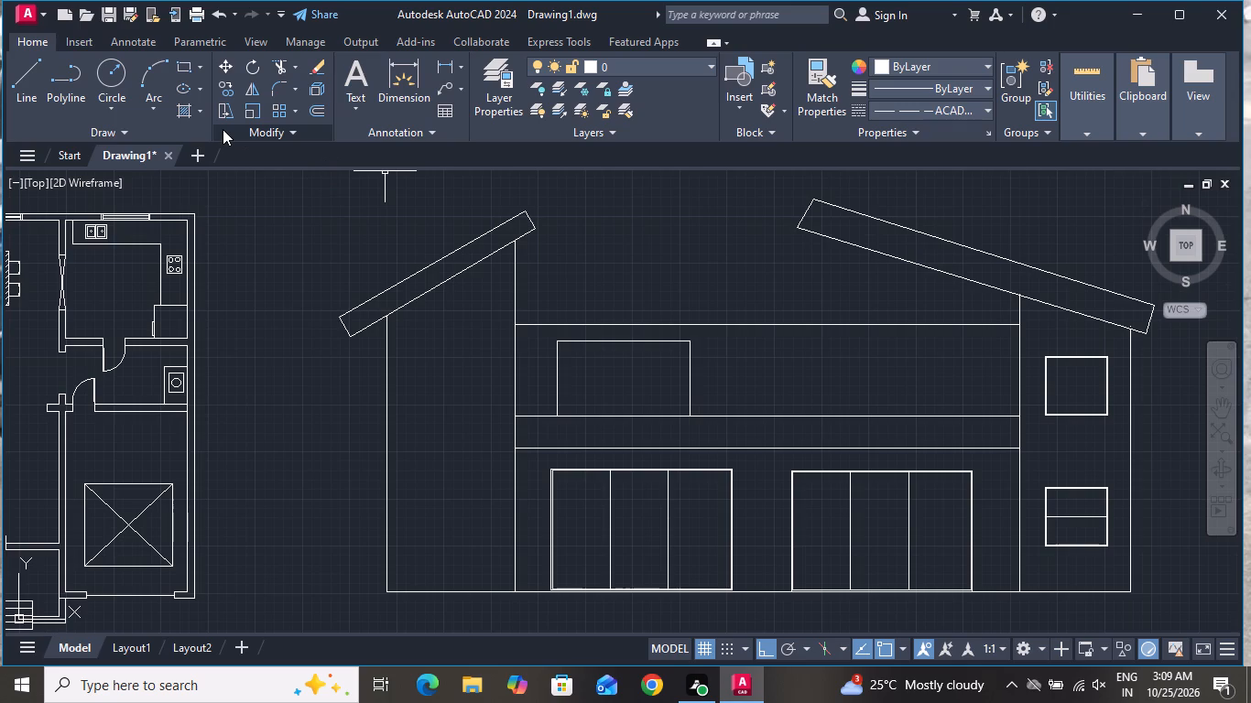
Offset the new upper window rectangle inward by 40 to form its frame.
type("O 40")
key("space")
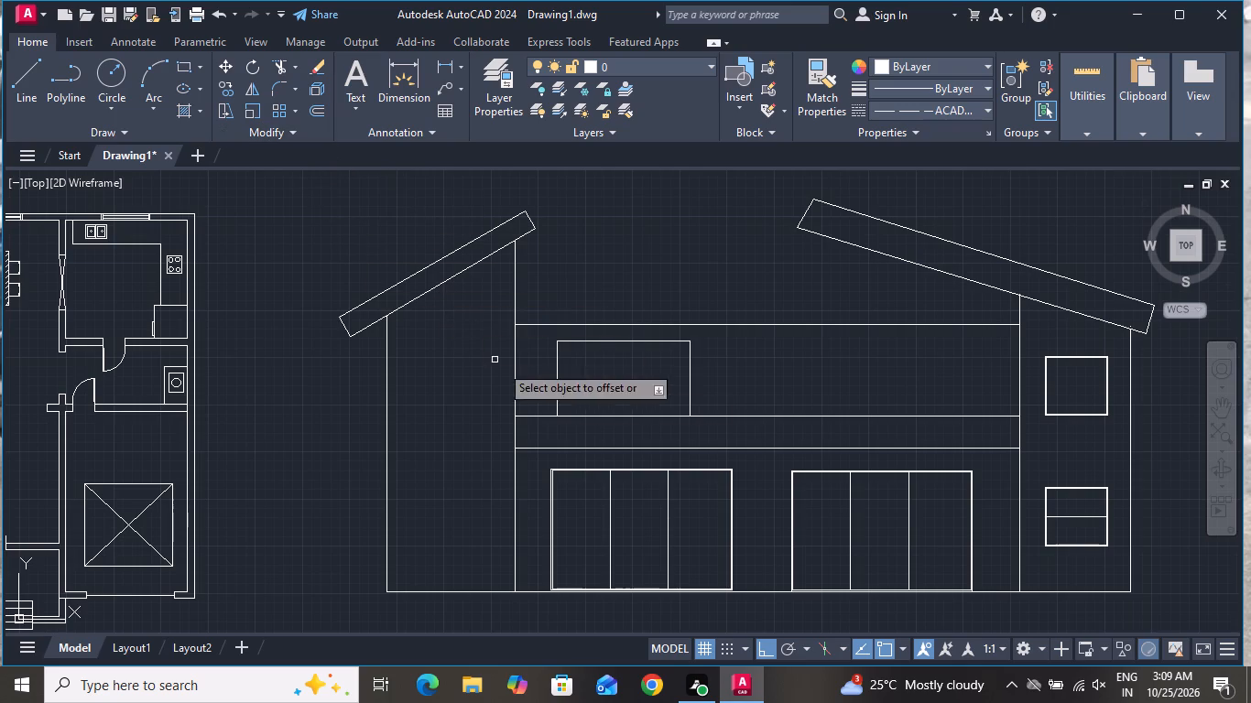
left_click(595, 342)
left_click(597, 382)
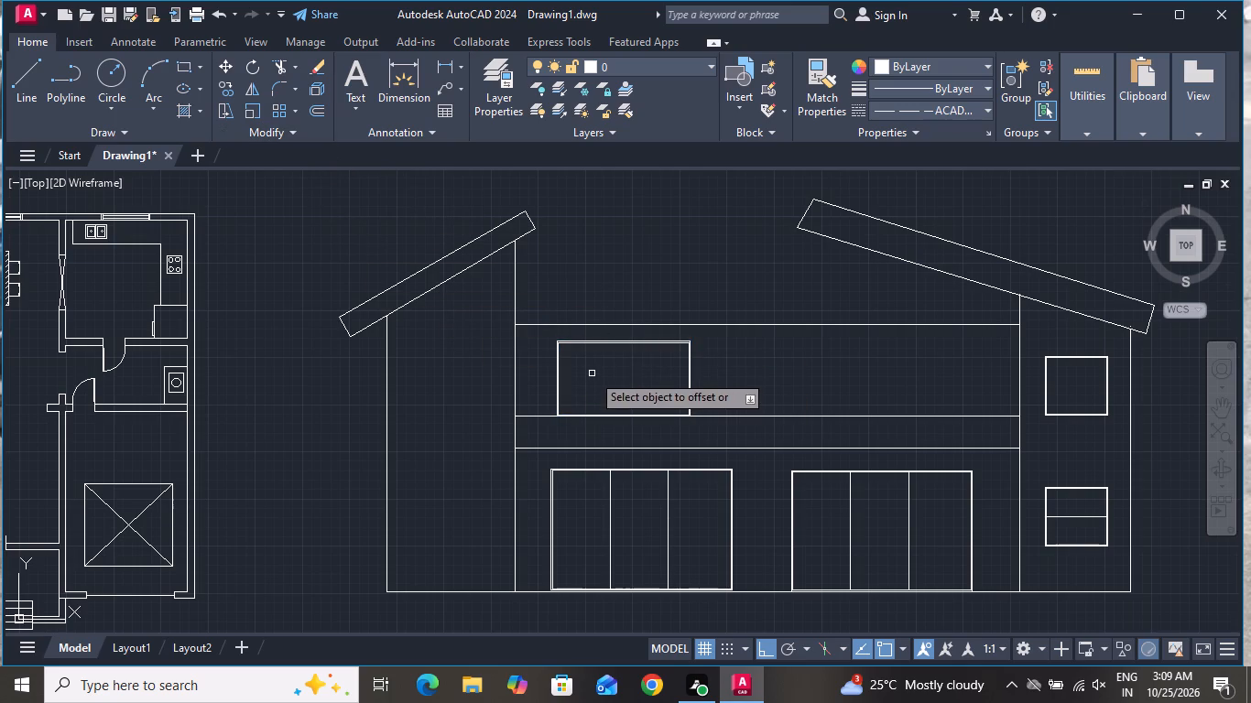
right_click(592, 373)
left_click(612, 403)
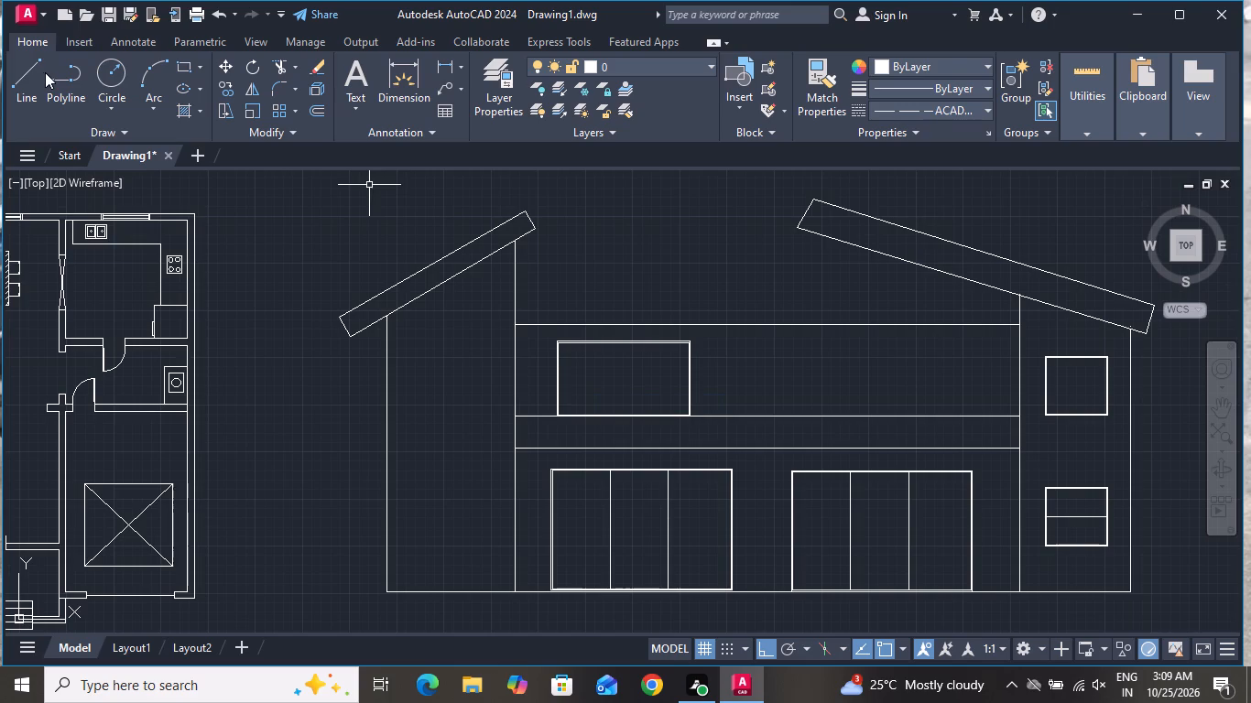
Draw a vertical centre line through the upper window frame, from its top midpoint down to its bottom edge.
left_click(28, 73)
scroll(624, 362, "up", 2)
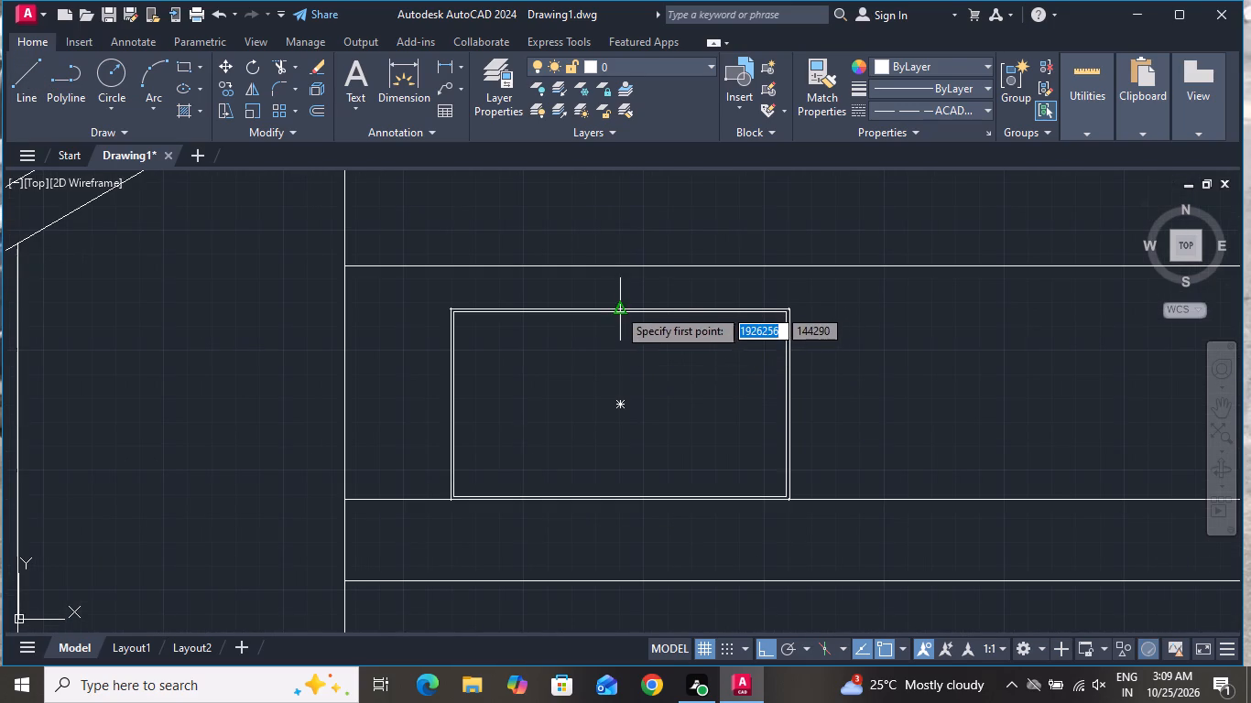
left_click(621, 310)
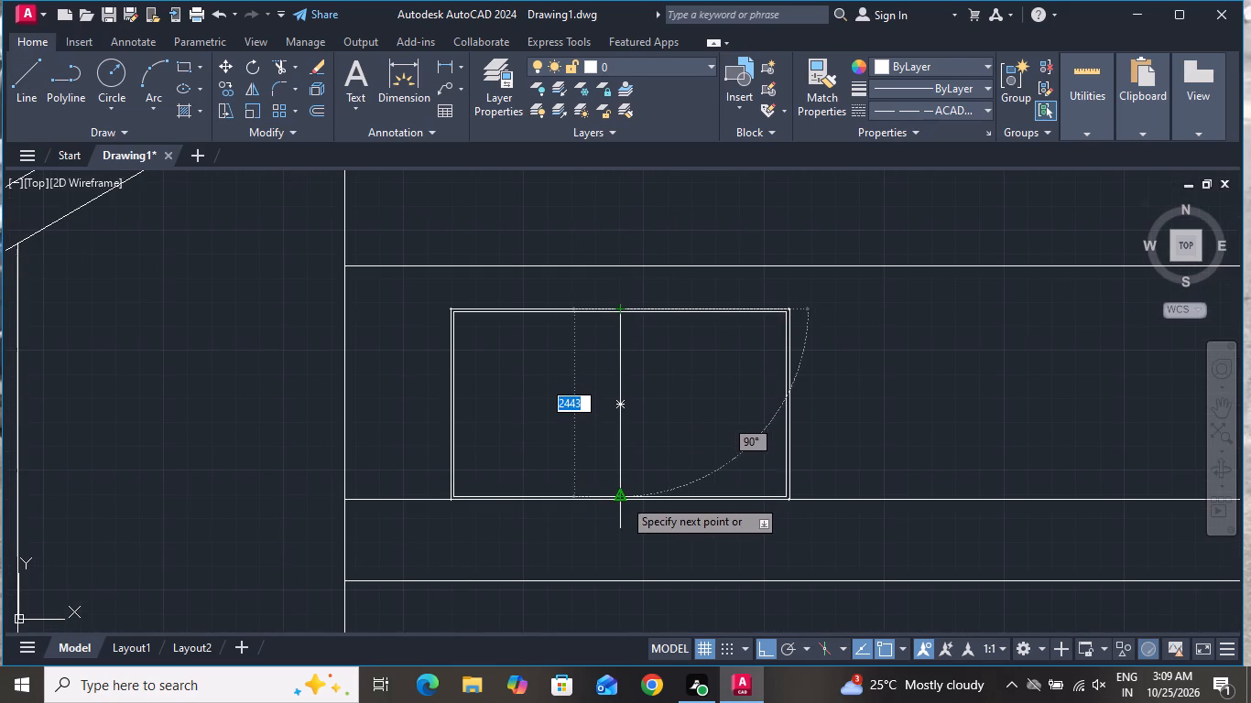
left_click(621, 500)
right_click(621, 500)
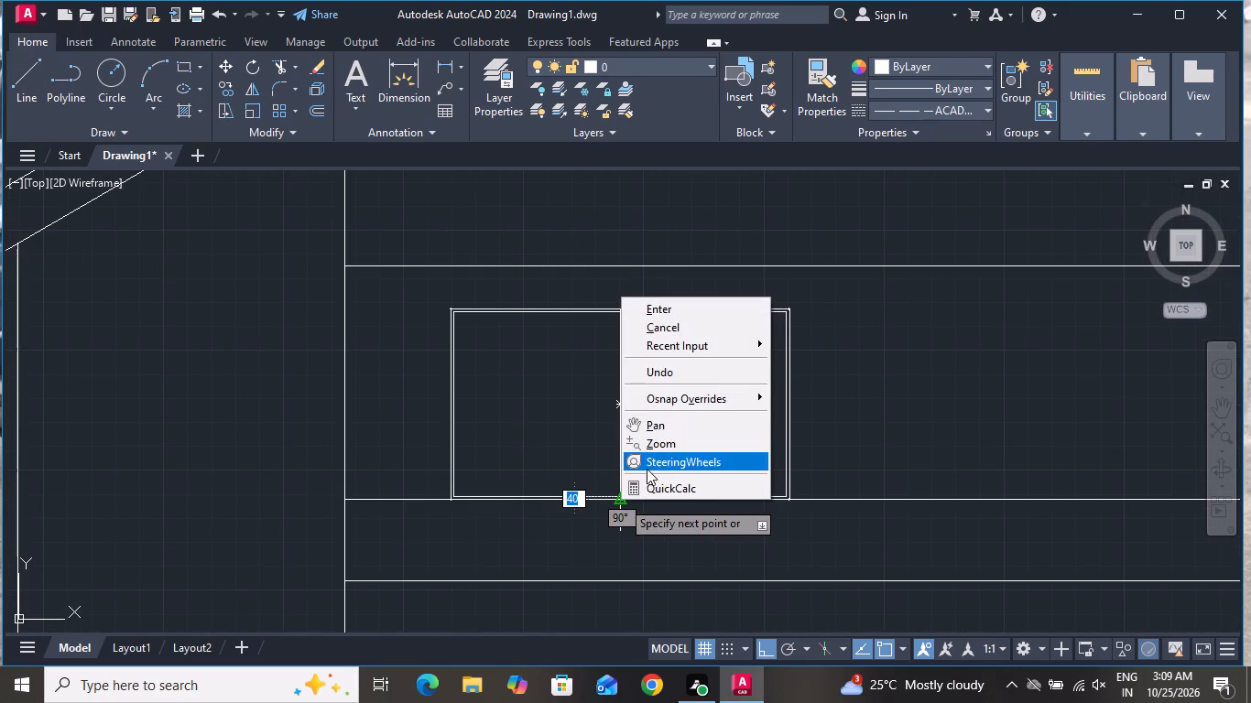
left_click(684, 327)
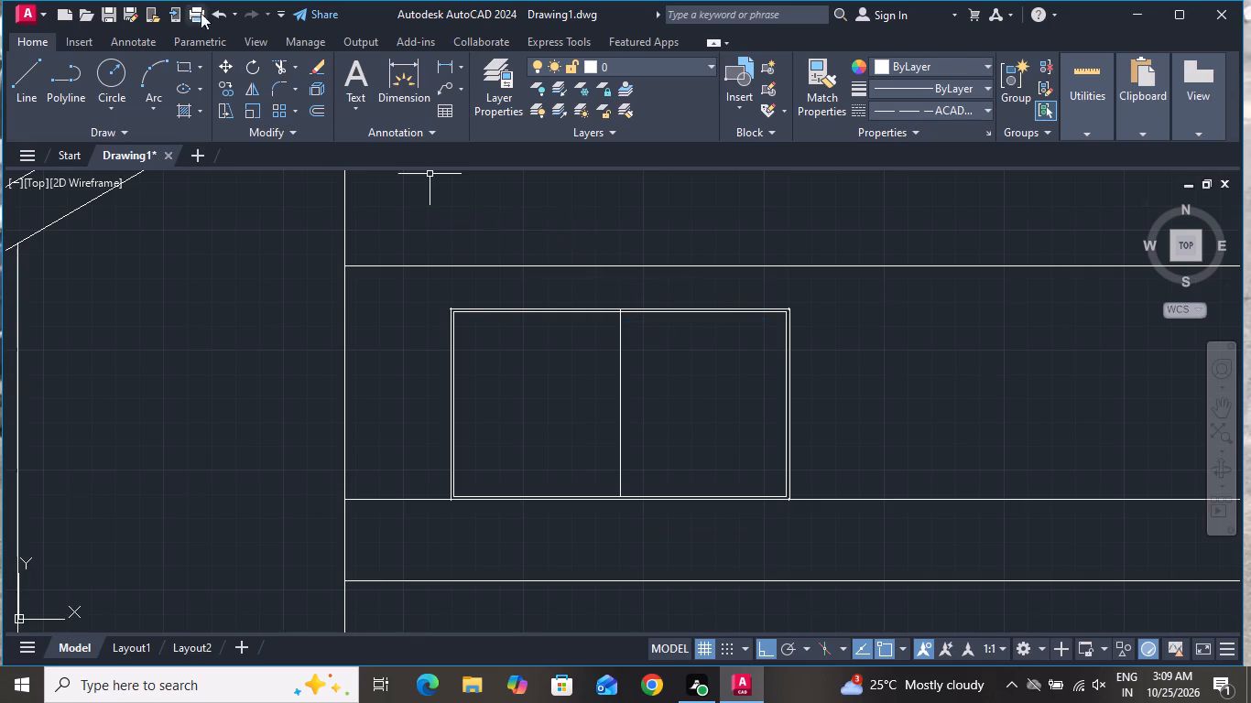
Draw a smaller pane rectangle inside the left half of the upper window.
left_click(187, 66)
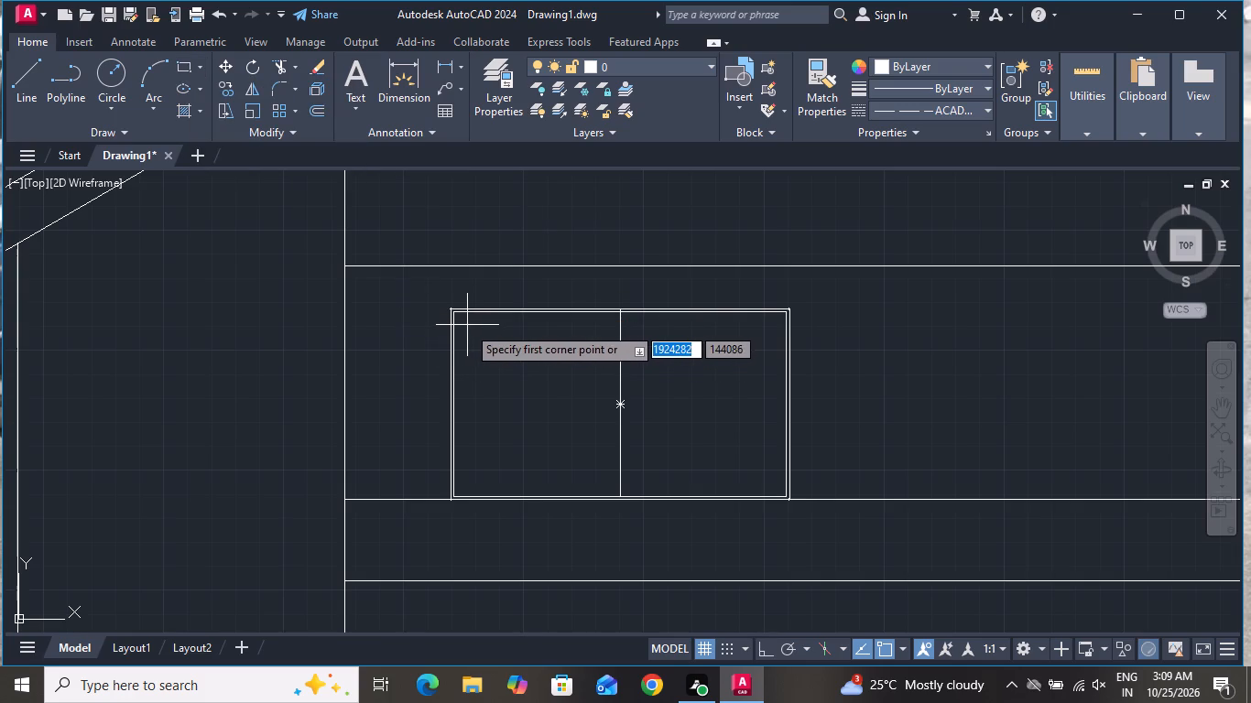
left_click(466, 330)
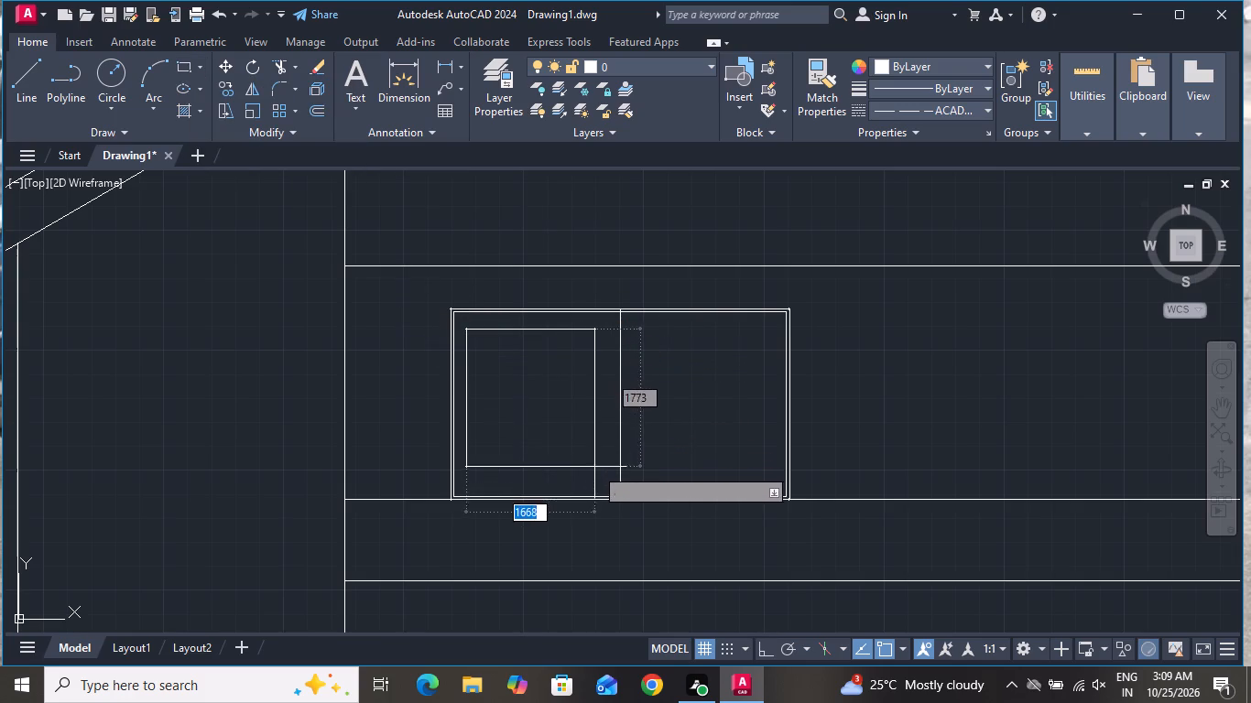
left_click(606, 485)
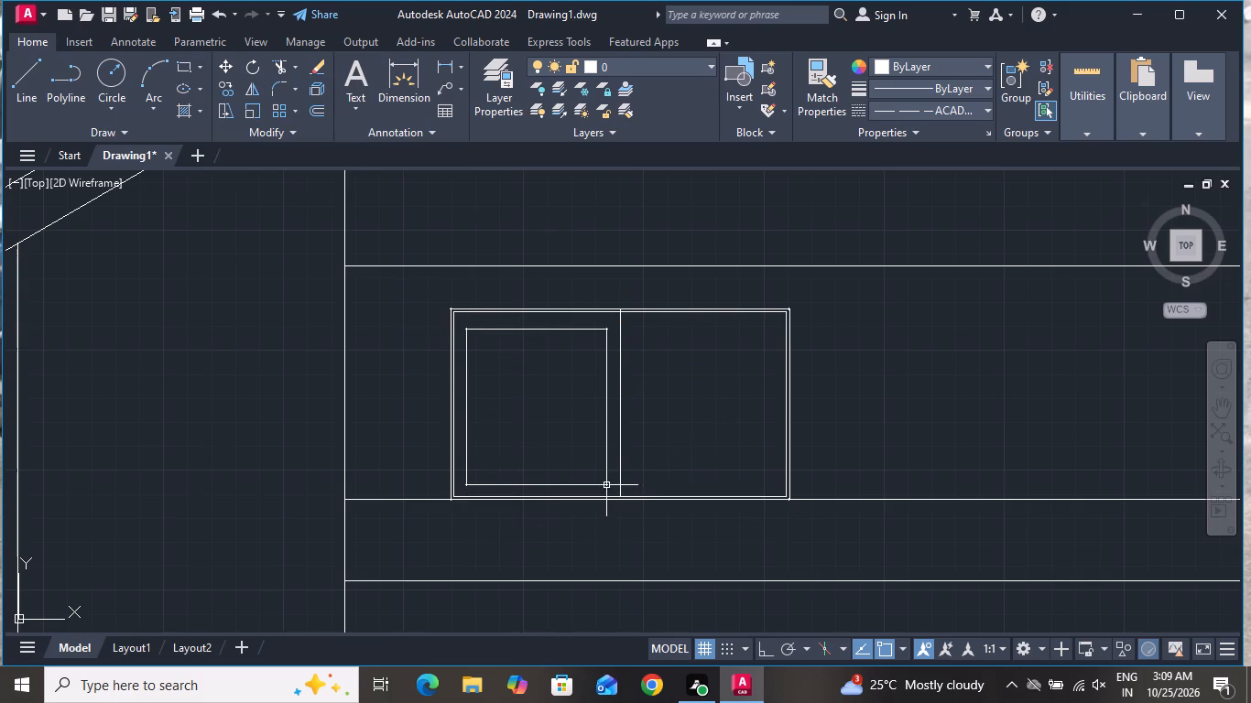
Copy the pane rectangle about 2163 horizontally into the right half of the upper window.
left_click(604, 479)
left_click(225, 78)
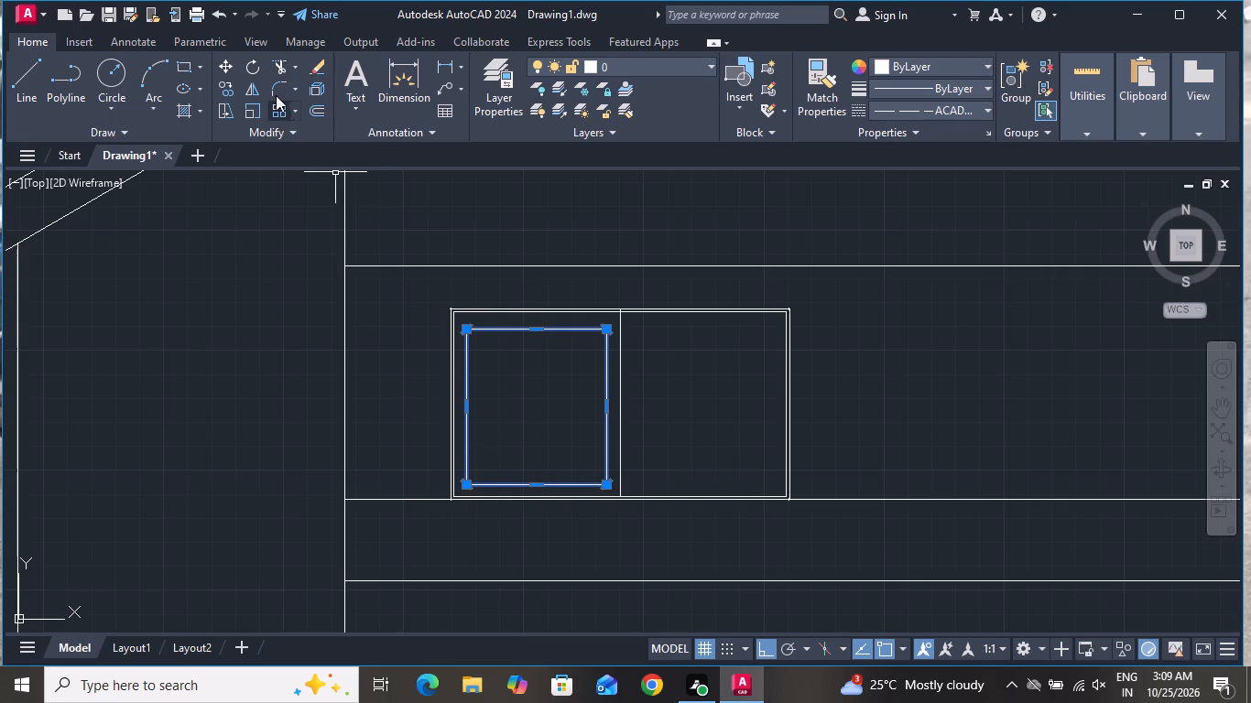
left_click(229, 88)
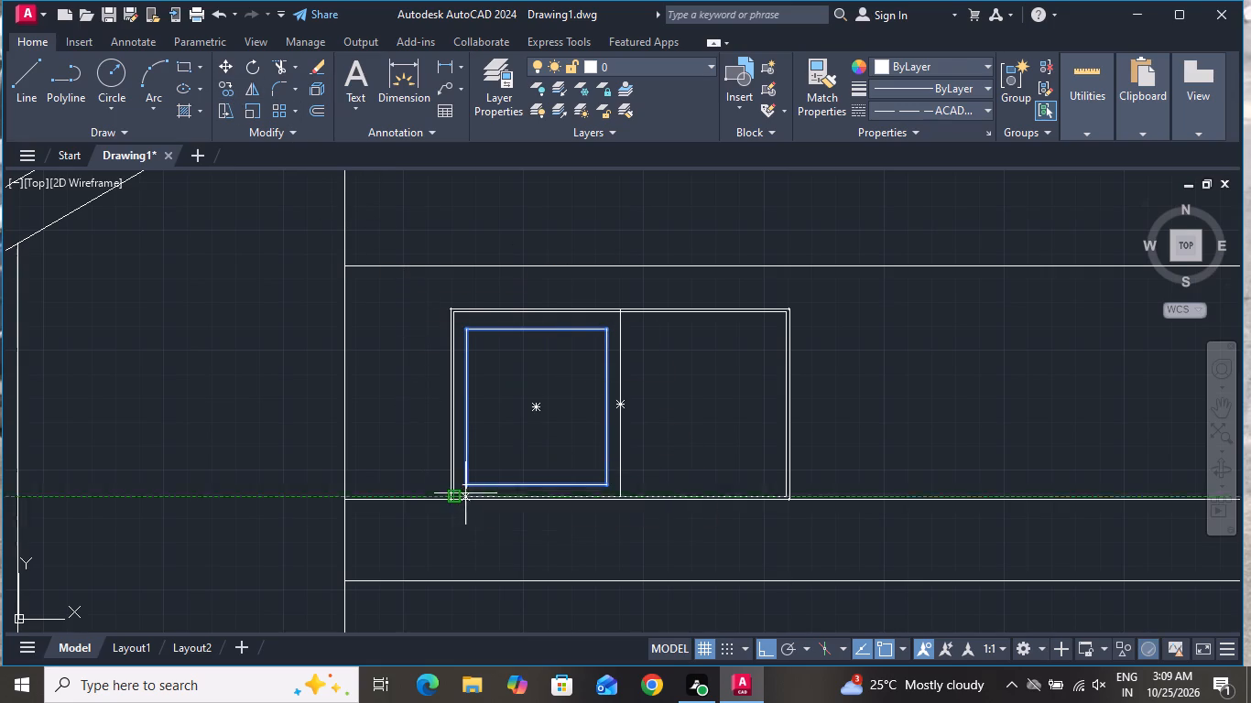
left_click(466, 492)
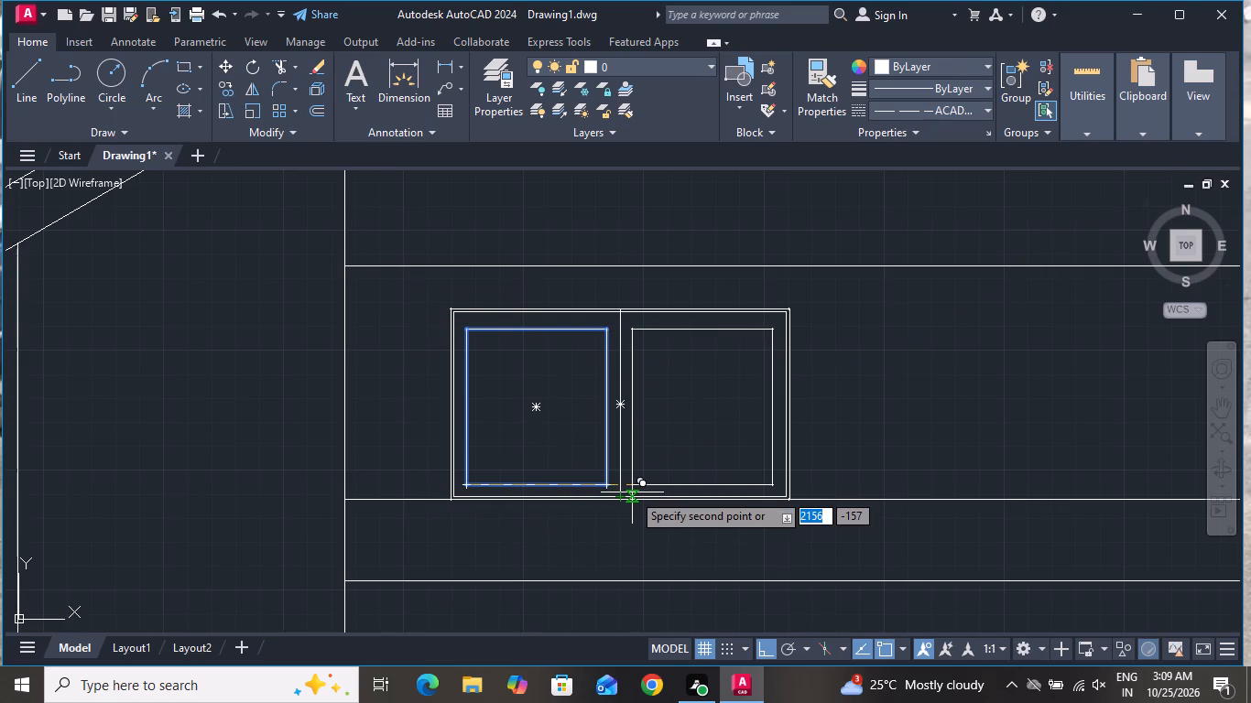
scroll(632, 488, "up", 2)
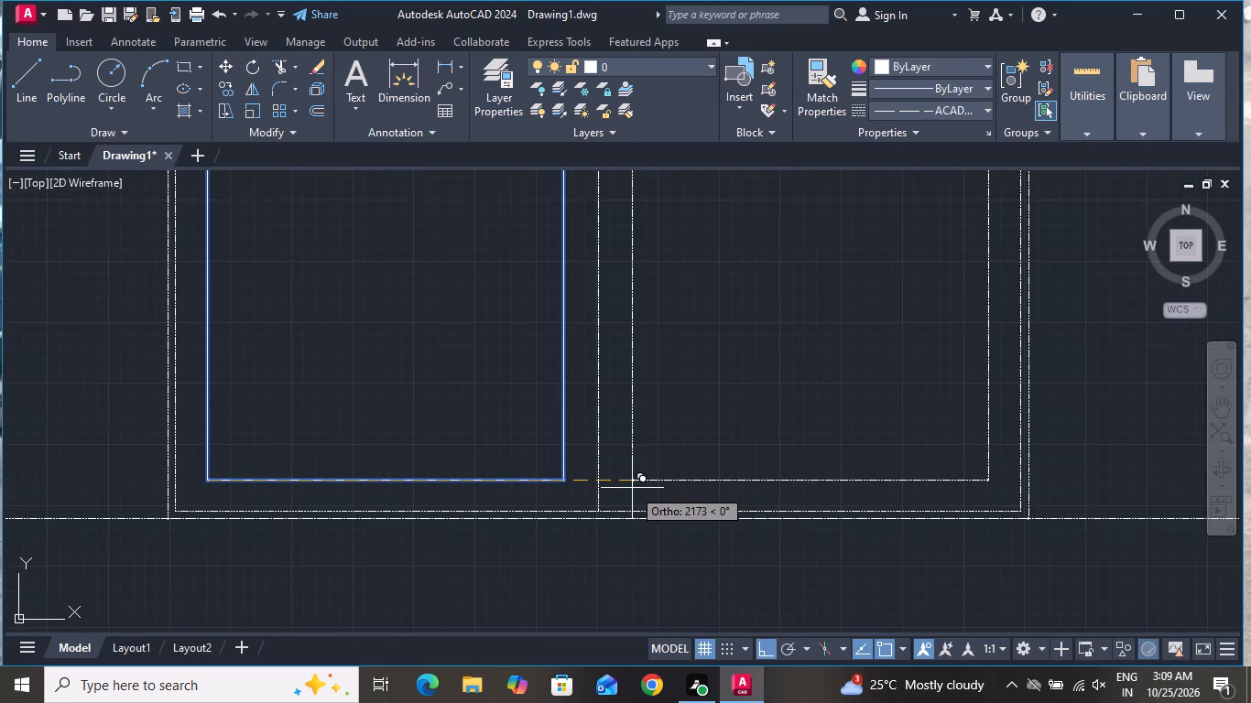
left_click(630, 487)
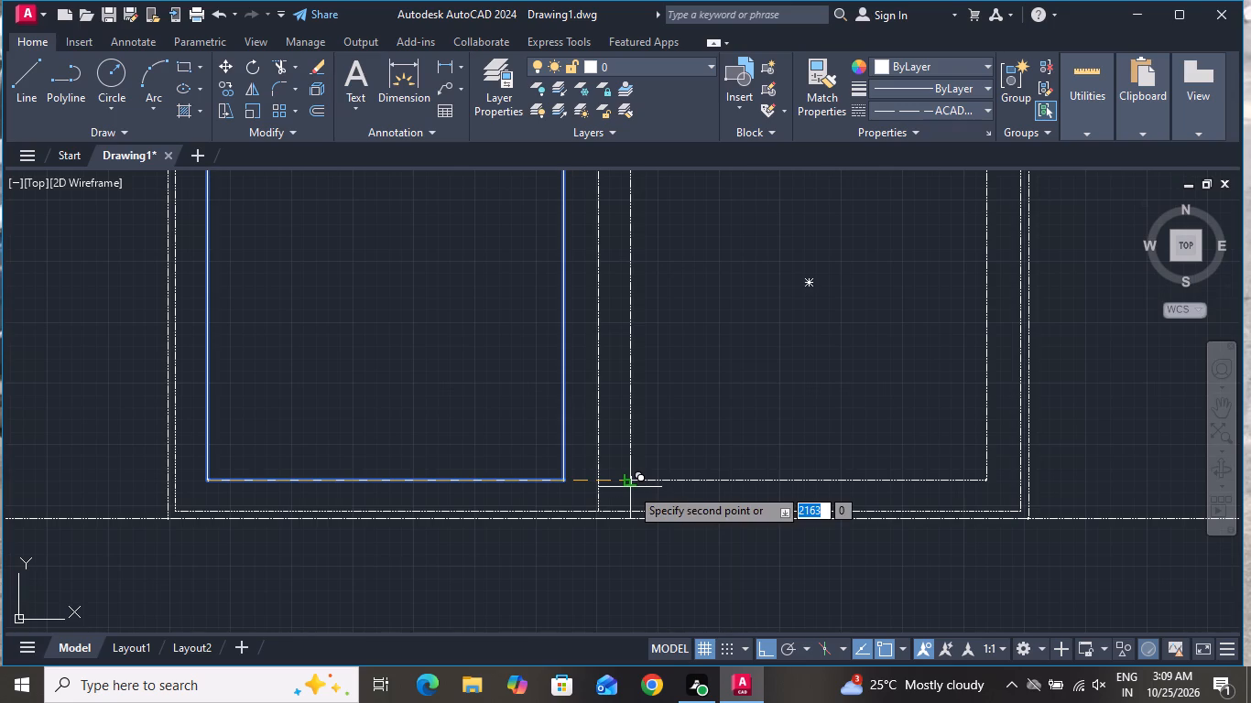
right_click(630, 486)
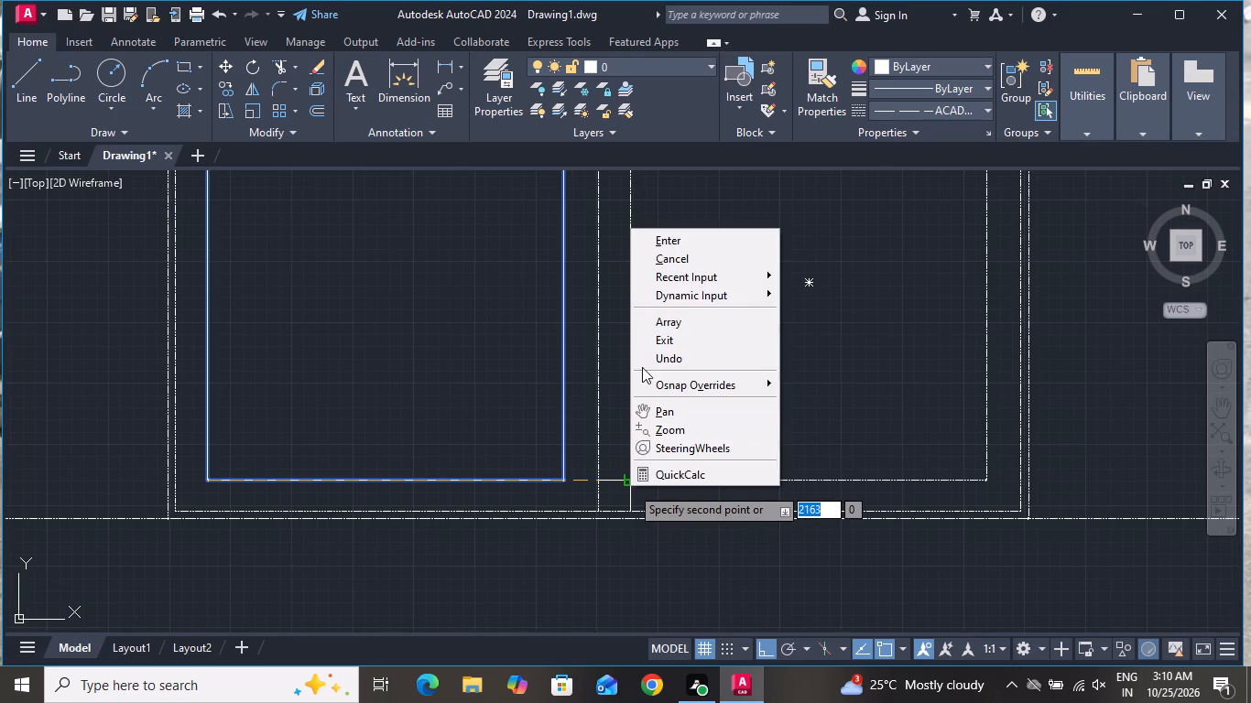
Draw a vertical dividing line from the midpoint of the upper level's top line down to the floor line below the window.
left_click(651, 259)
scroll(636, 381, "down", 3)
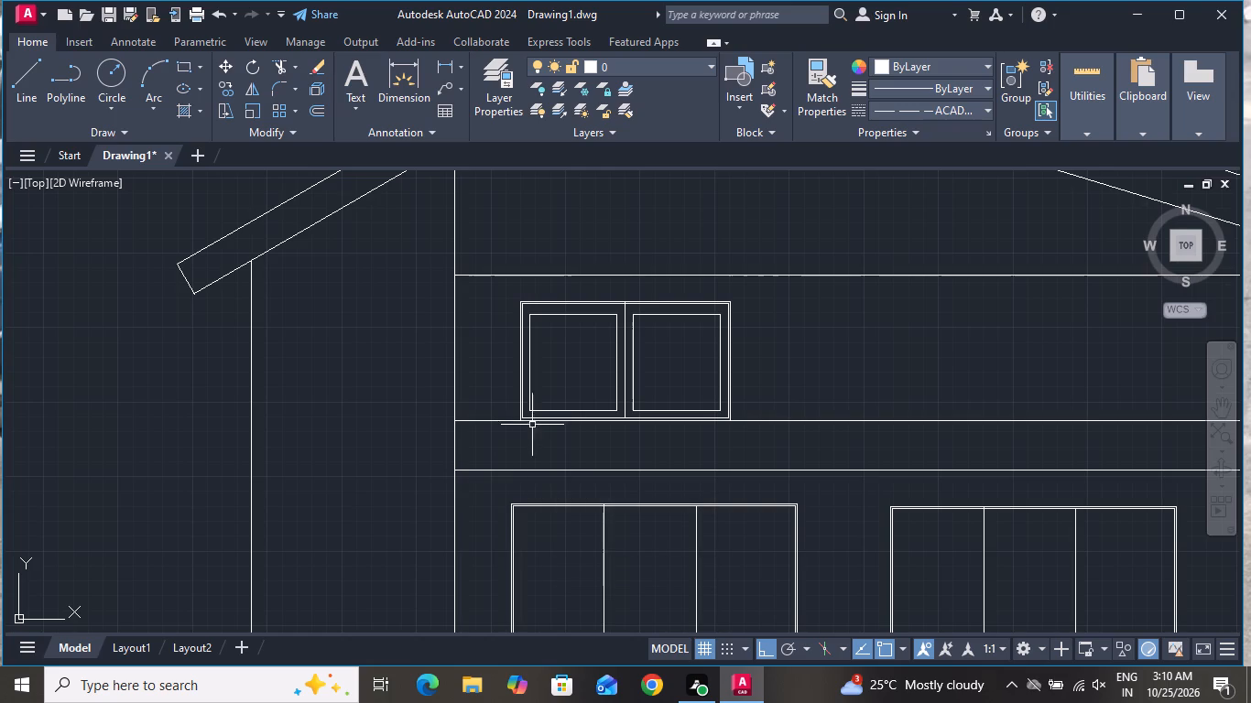
left_click(22, 83)
scroll(38, 186, "down", 2)
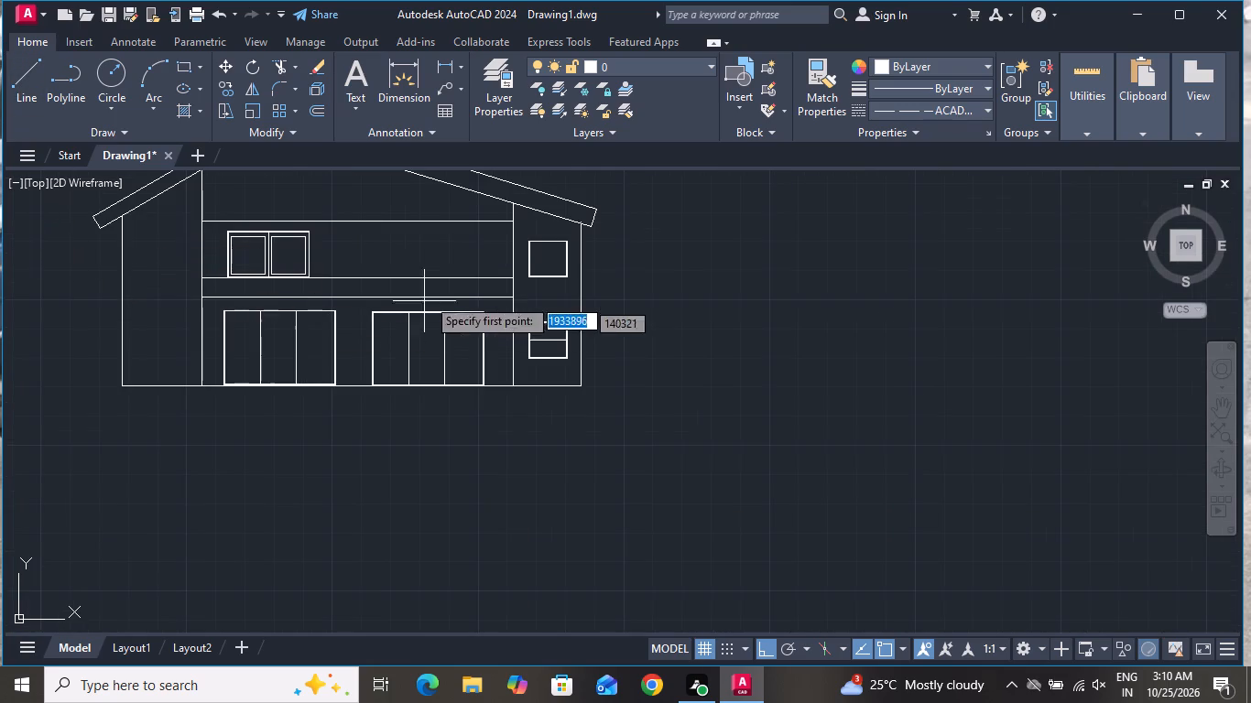
scroll(356, 222, "up", 2)
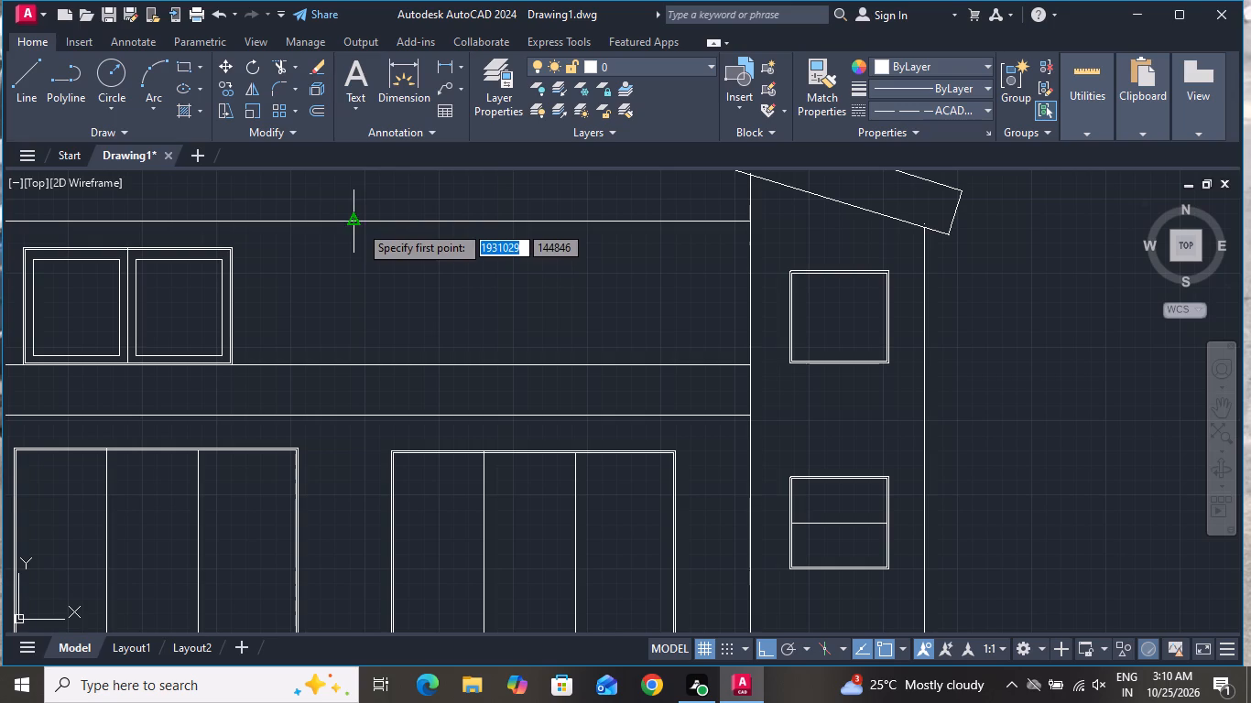
left_click(359, 222)
left_click(356, 368)
right_click(356, 368)
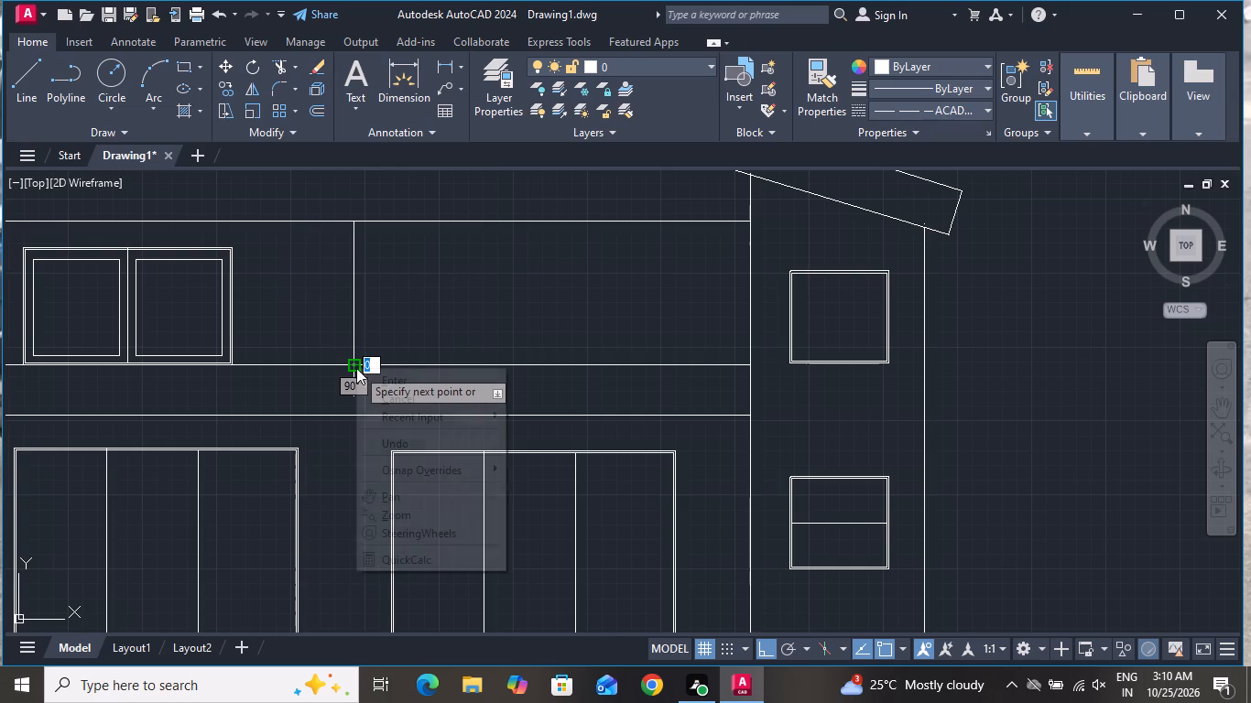
left_click(420, 403)
Copy the whole two-pane upper window horizontally along the floor line into the bay on the other side of the dividing line.
scroll(422, 401, "down", 2)
scroll(368, 344, "up", 2)
left_click(354, 336)
left_click(97, 411)
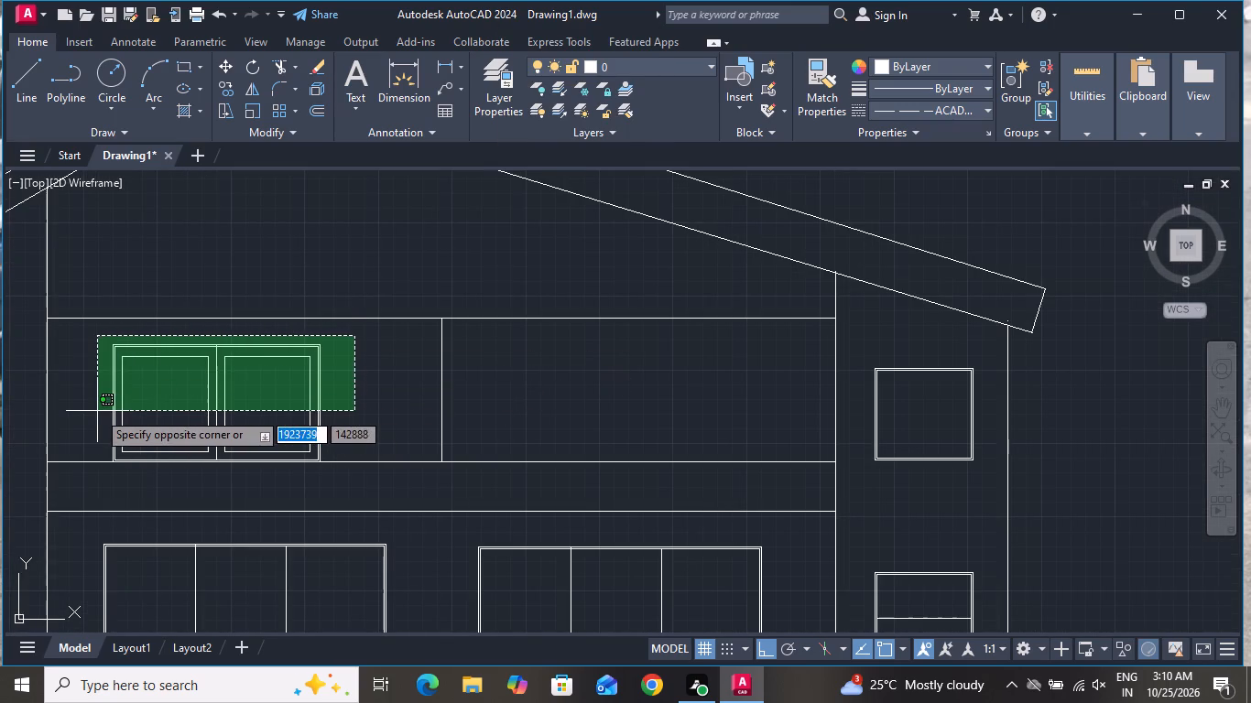
left_click(228, 90)
left_click(105, 470)
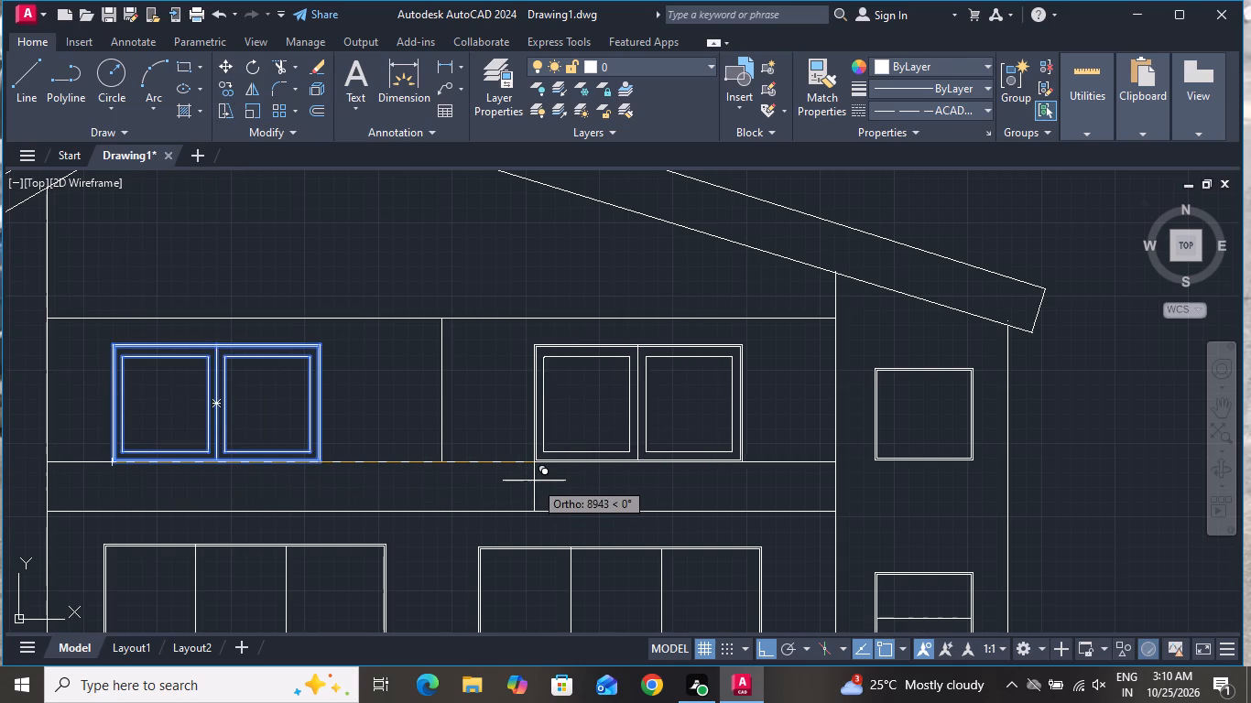
left_click(546, 480)
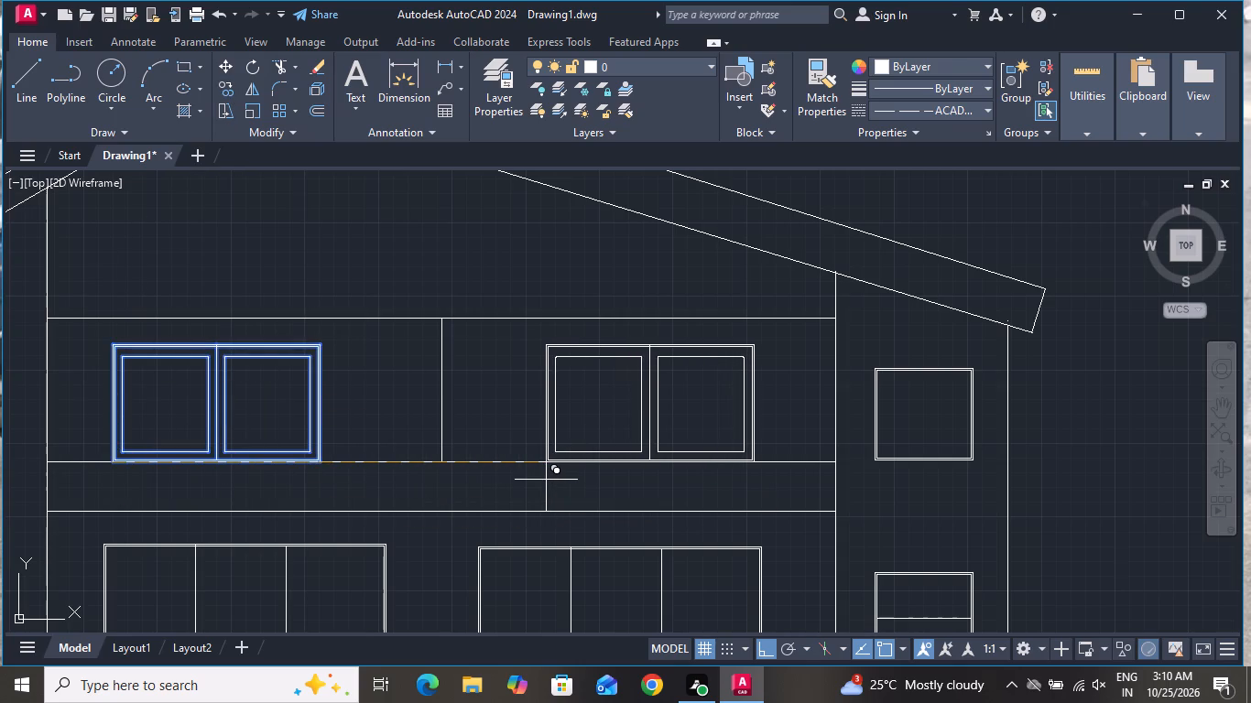
right_click(545, 478)
left_click(572, 266)
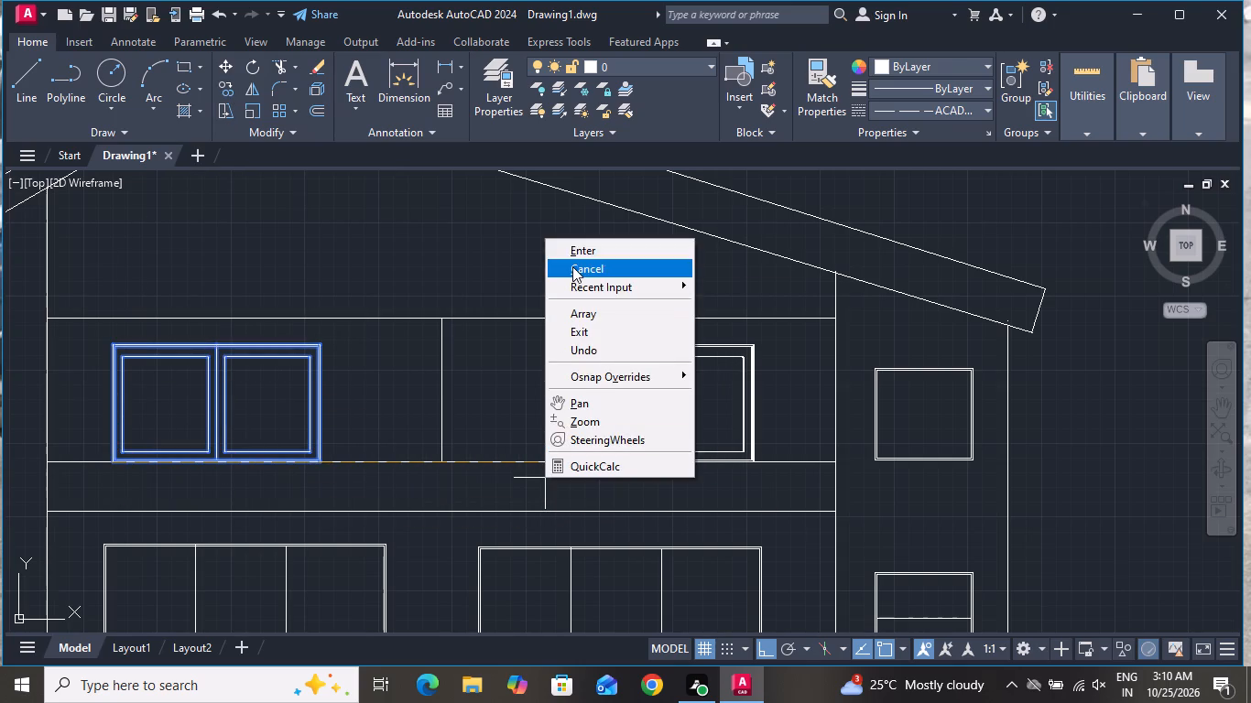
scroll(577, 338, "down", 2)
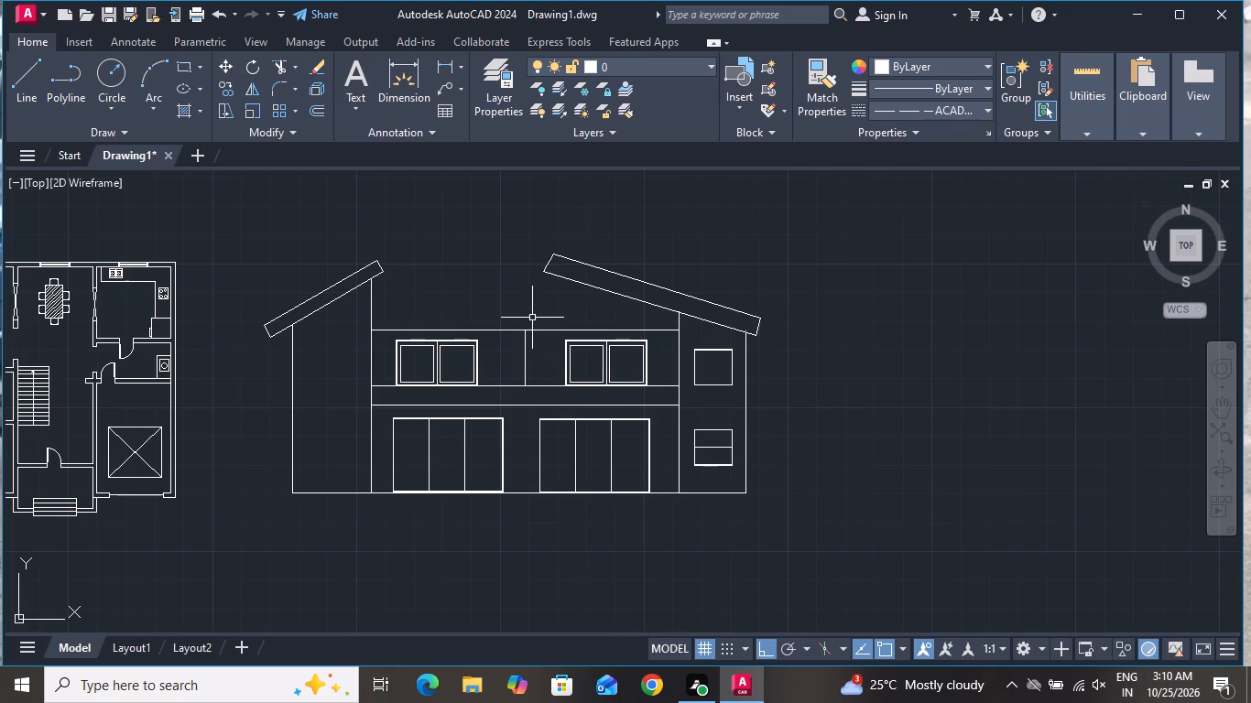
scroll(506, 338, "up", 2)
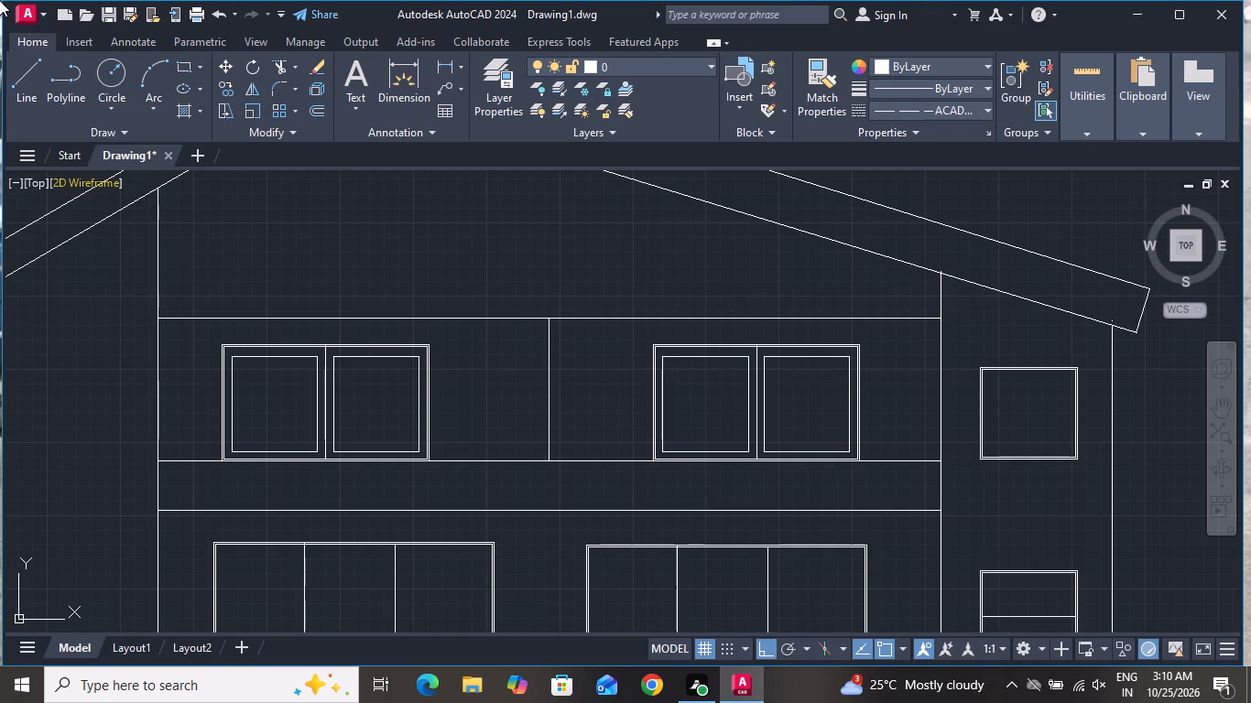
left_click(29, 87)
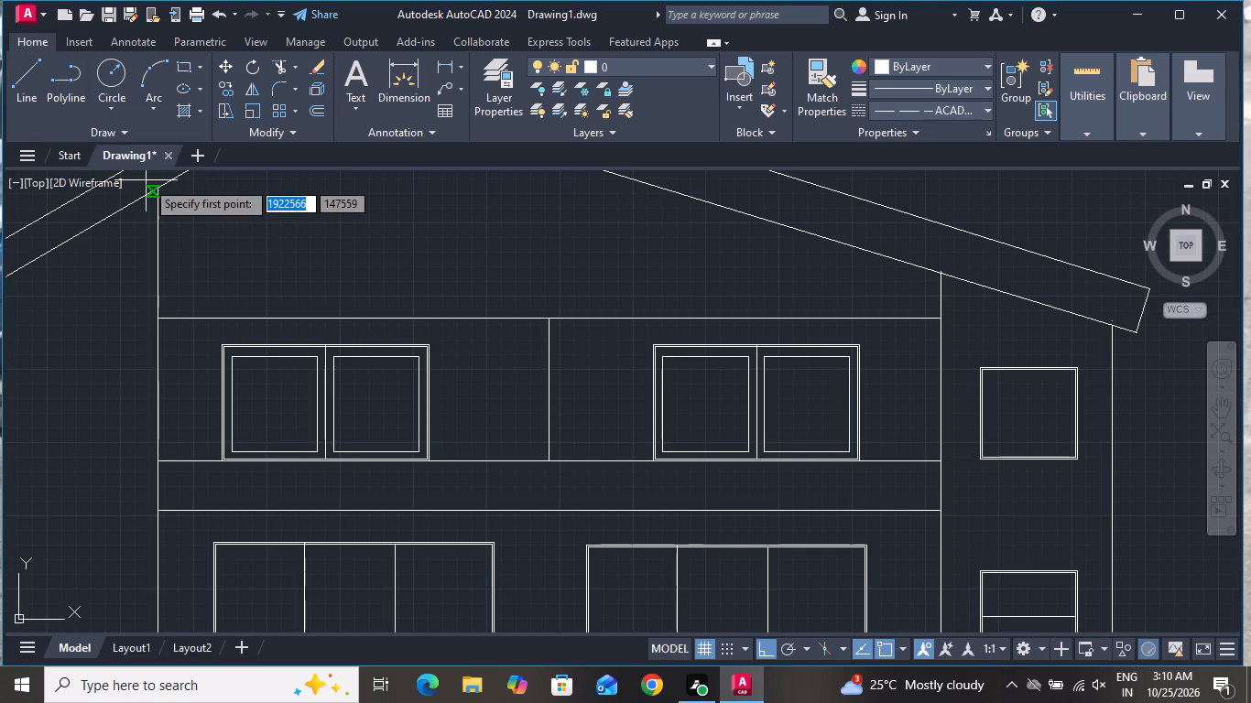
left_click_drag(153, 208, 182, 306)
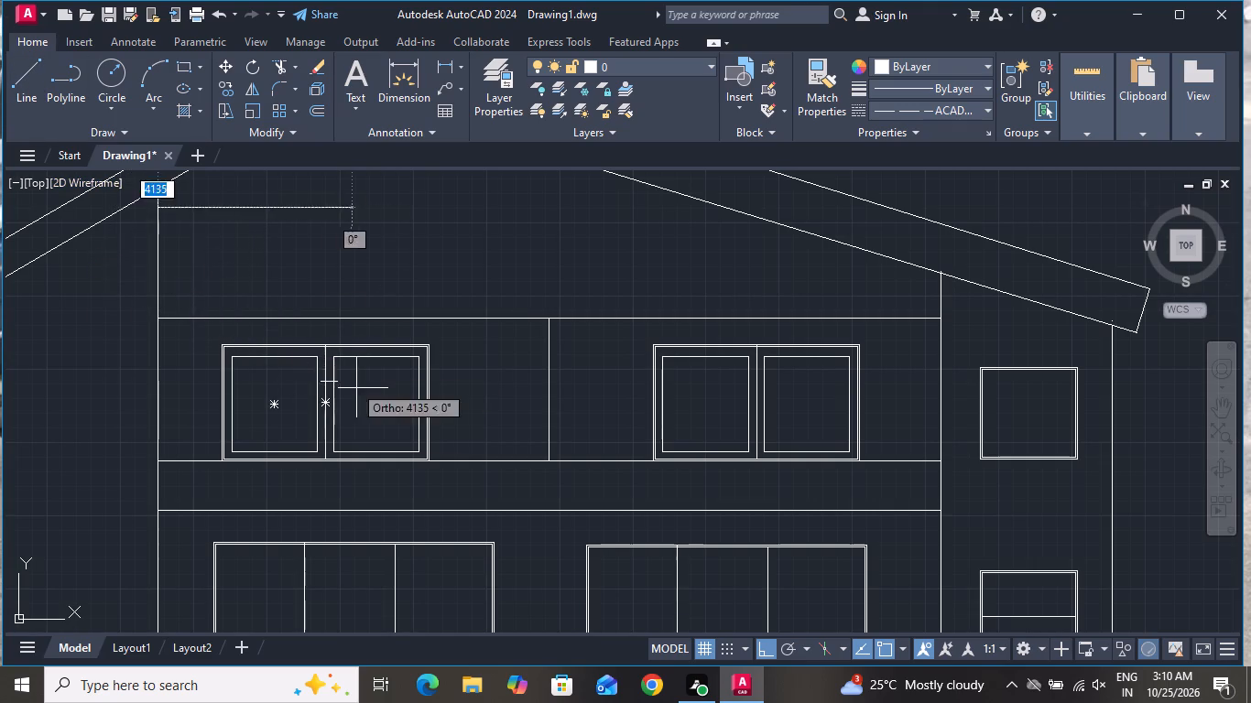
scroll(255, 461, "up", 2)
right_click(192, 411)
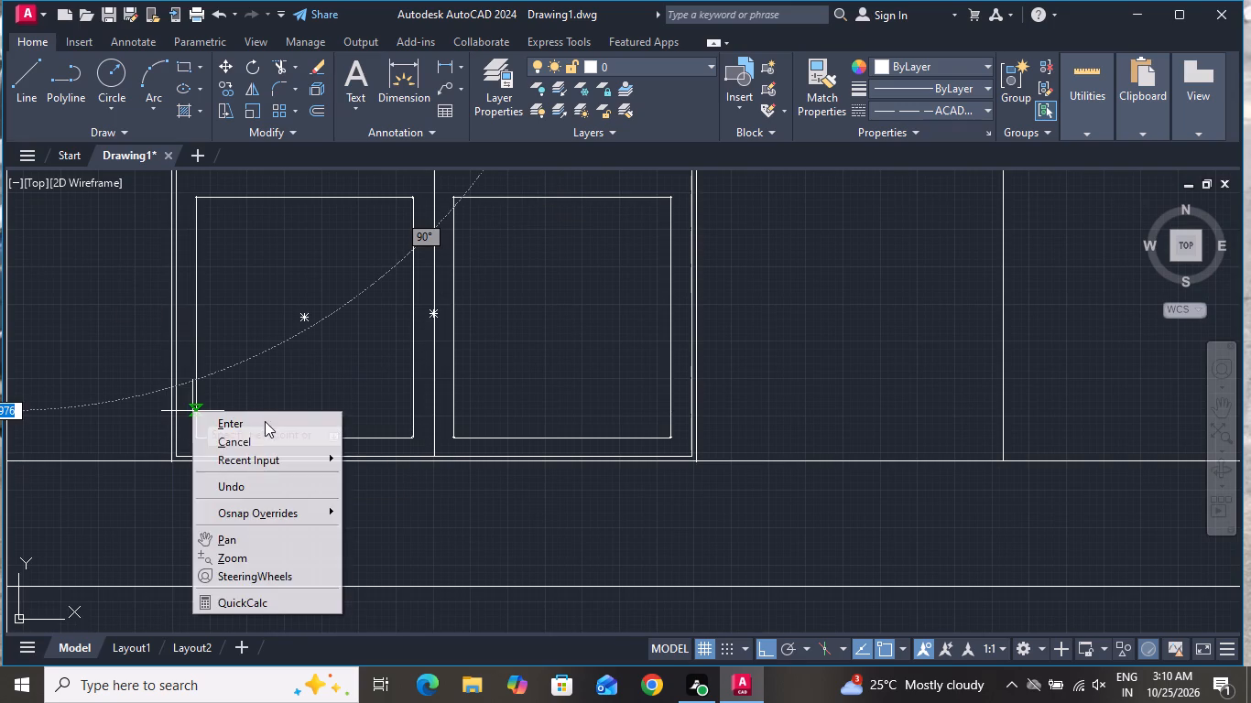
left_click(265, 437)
Draw a horizontal railing line across the upper level at about window mid-height, from the left wall line to the right wall line.
left_click(24, 81)
scroll(333, 459, "down", 2)
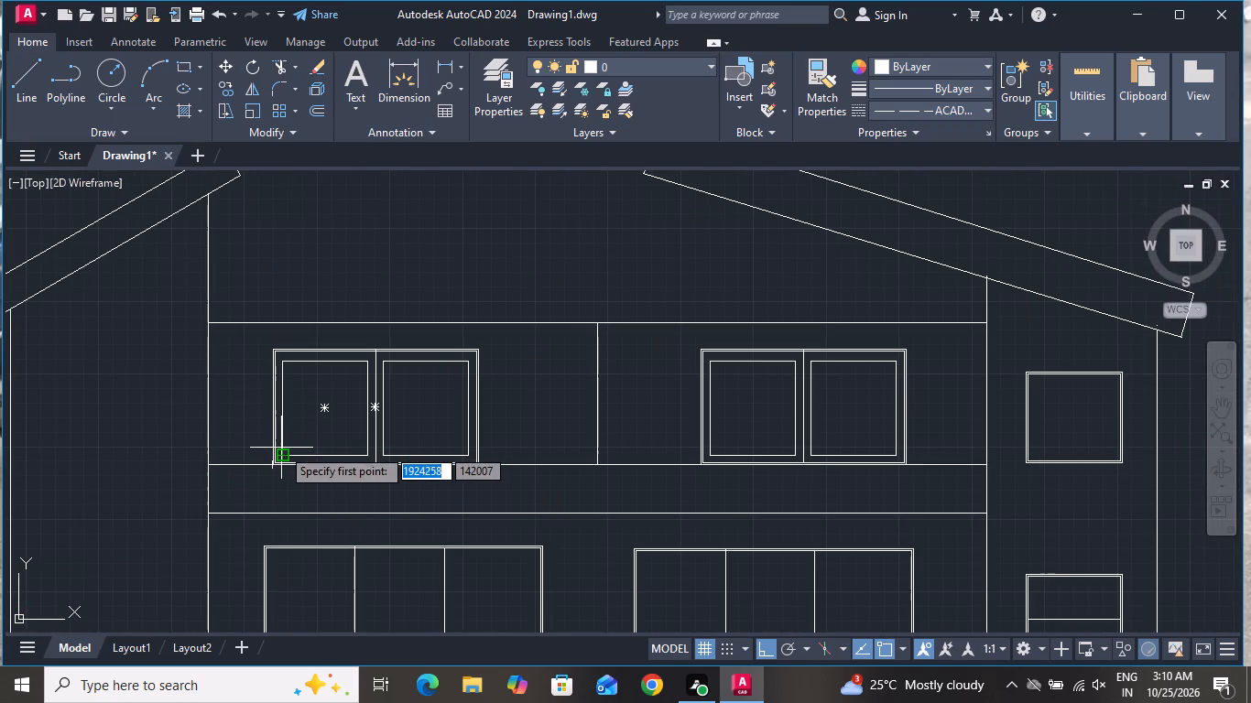
left_click(211, 405)
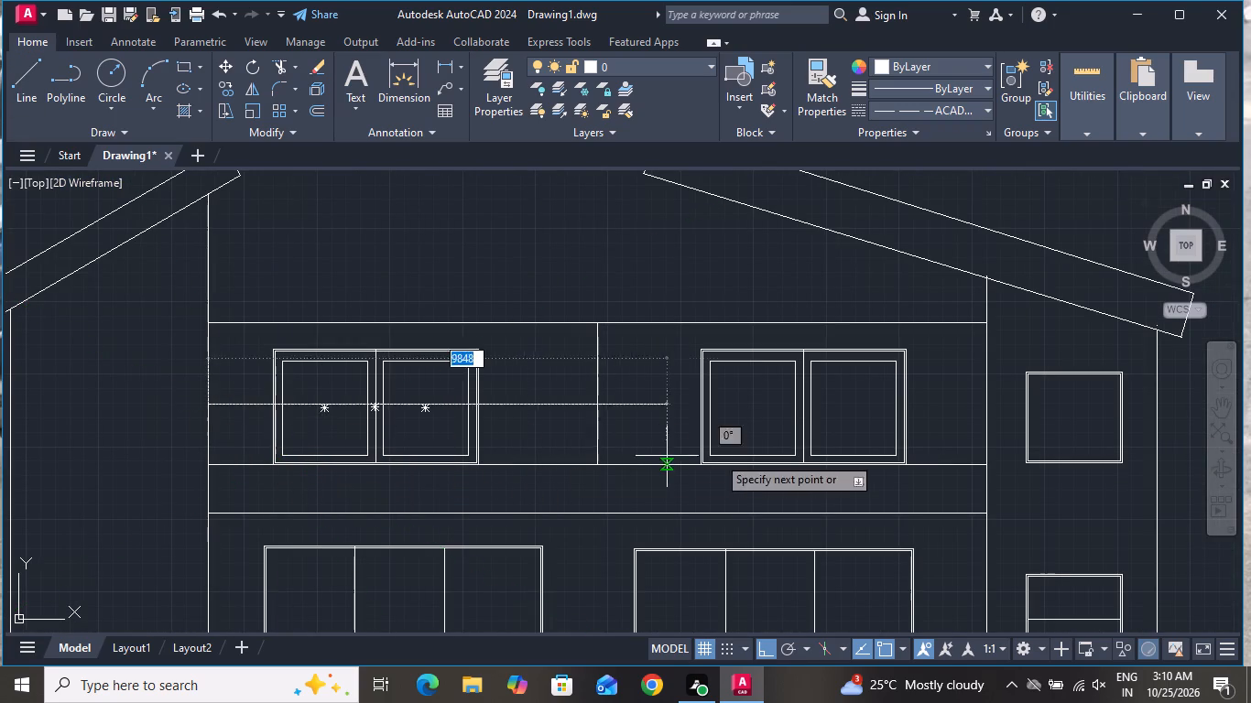
left_click(990, 401)
right_click(989, 400)
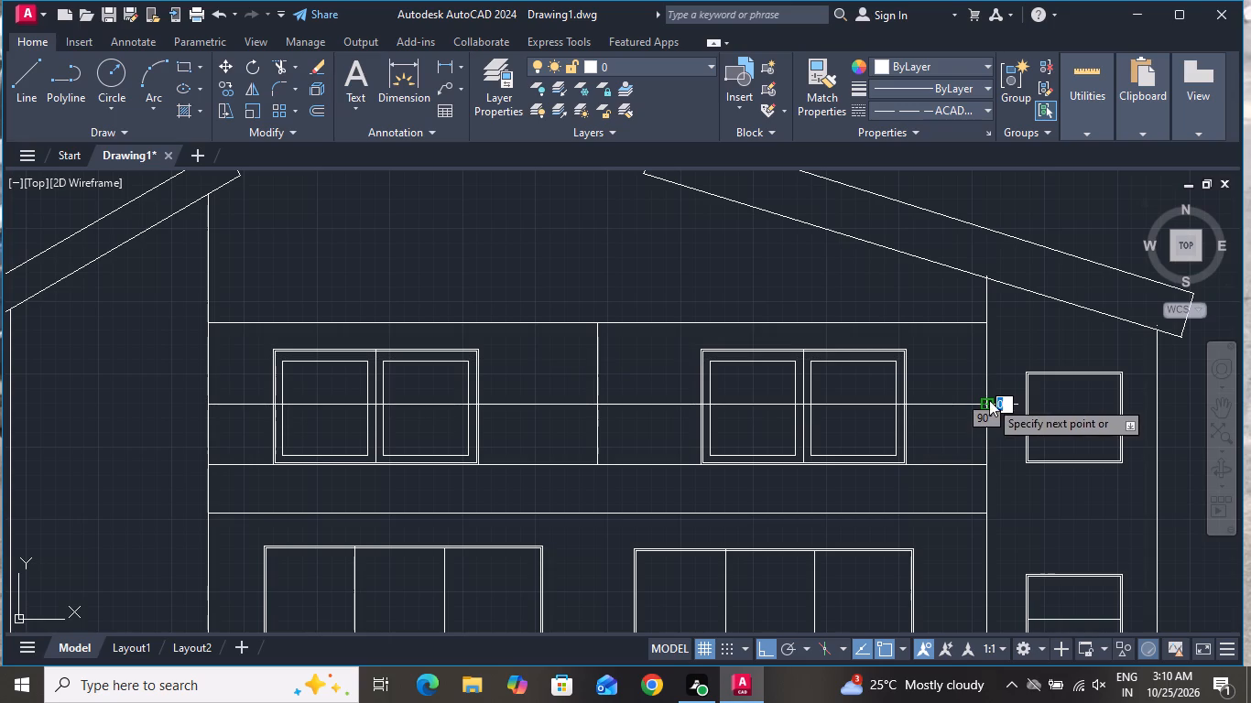
left_click(1005, 432)
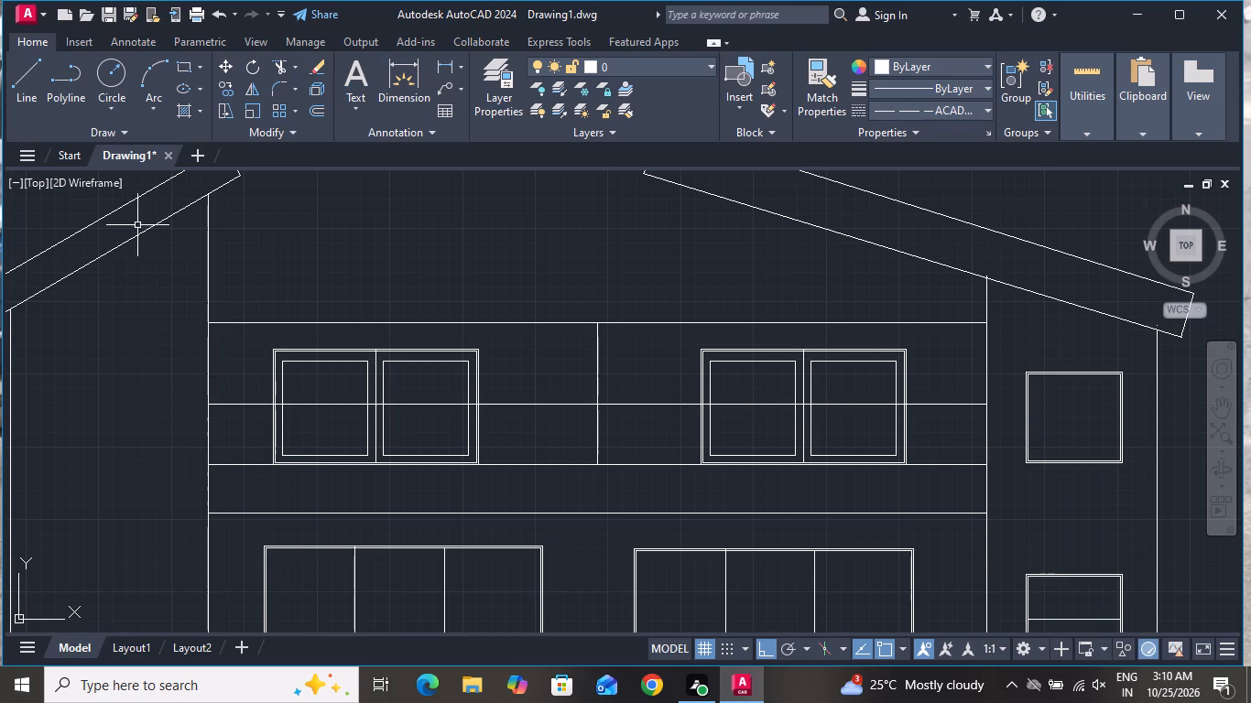
Draw a baluster inside the first upper window's left pane as two closely spaced vertical lines about 1296 long, from railing to floor line.
left_click(20, 78)
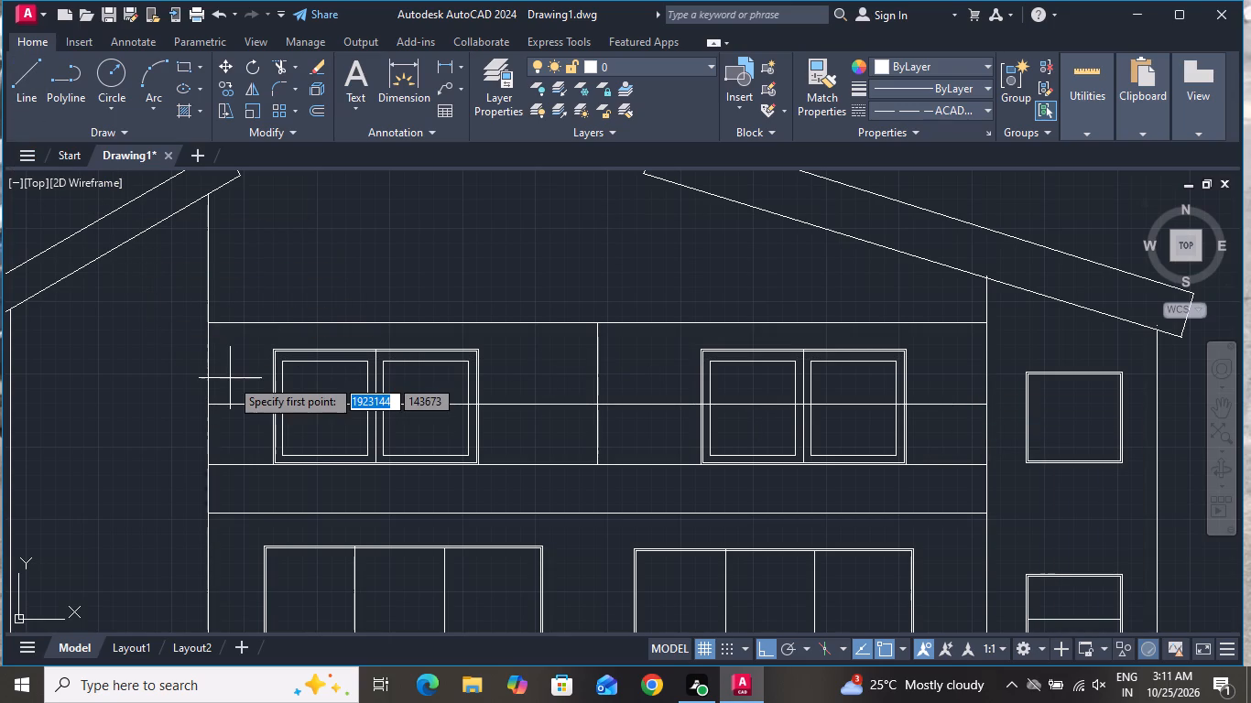
scroll(267, 456, "up", 2)
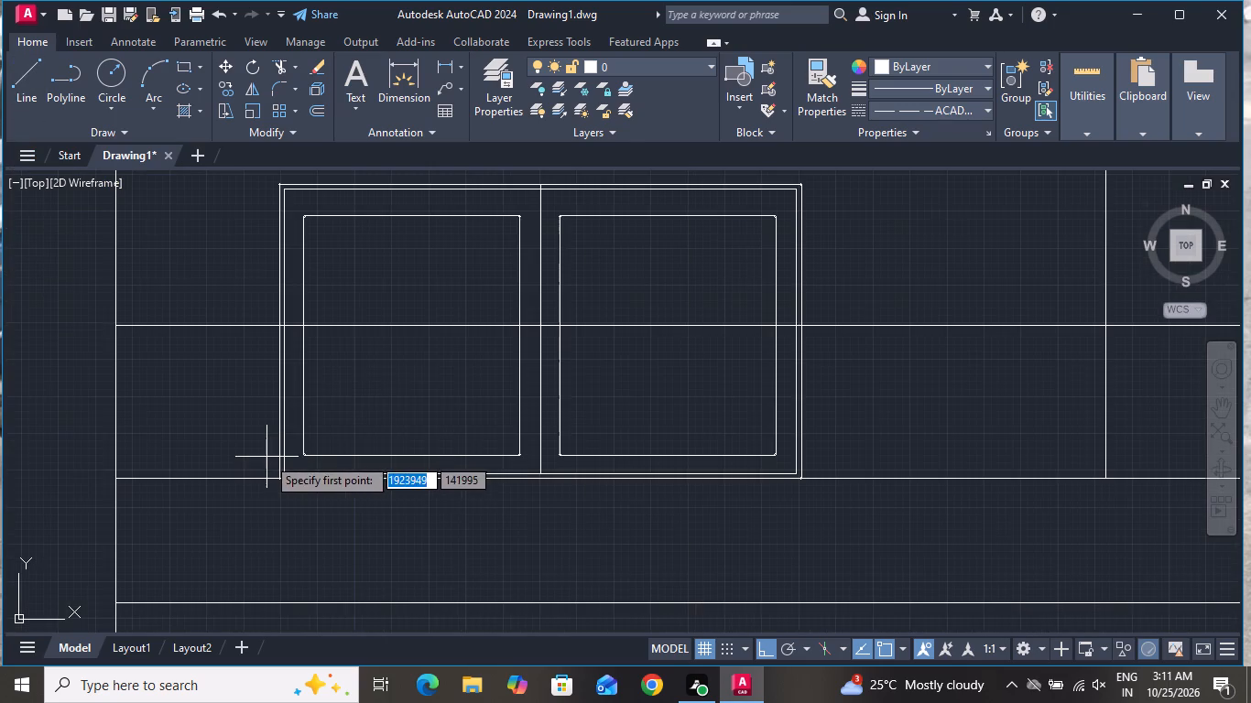
left_click(330, 327)
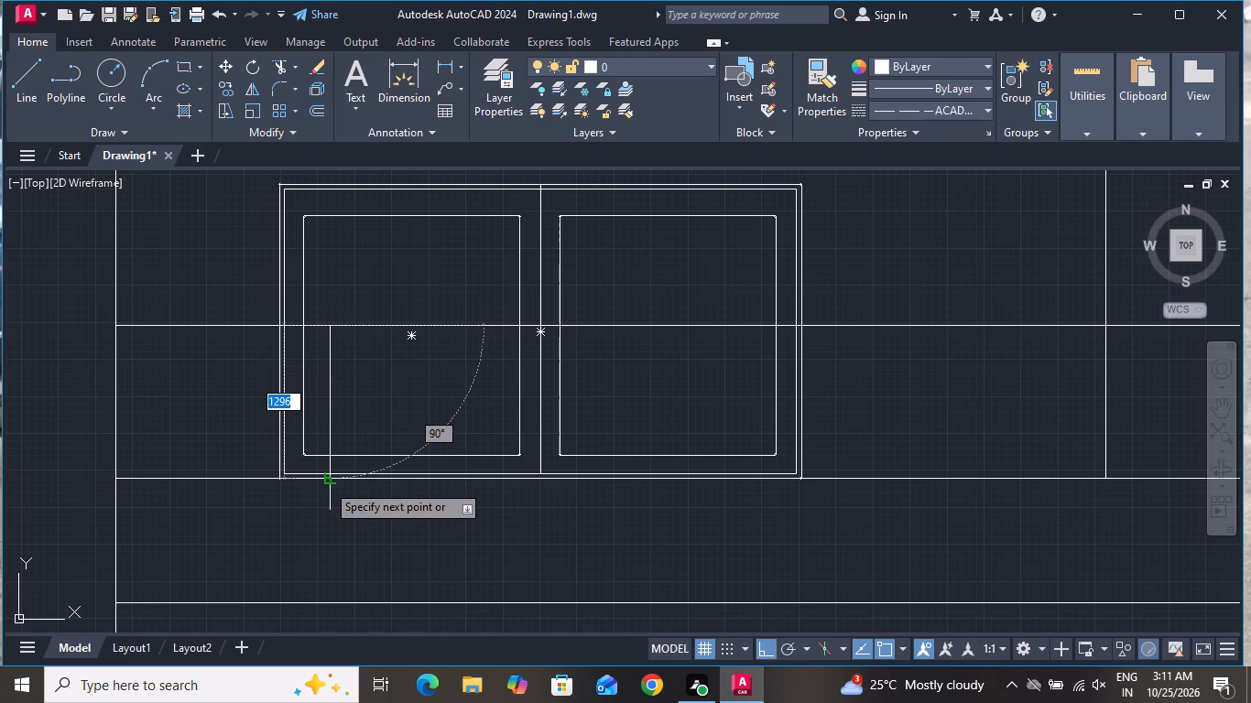
left_click(329, 478)
right_click(329, 478)
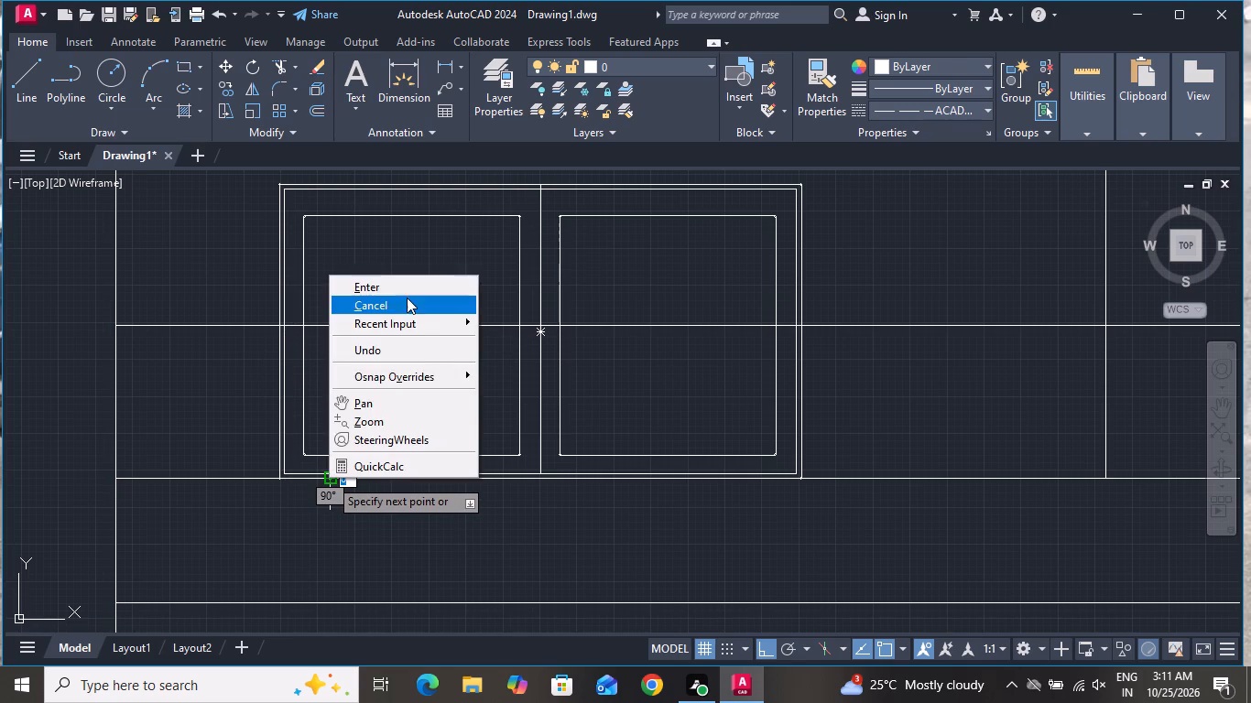
left_click(407, 294)
left_click(29, 81)
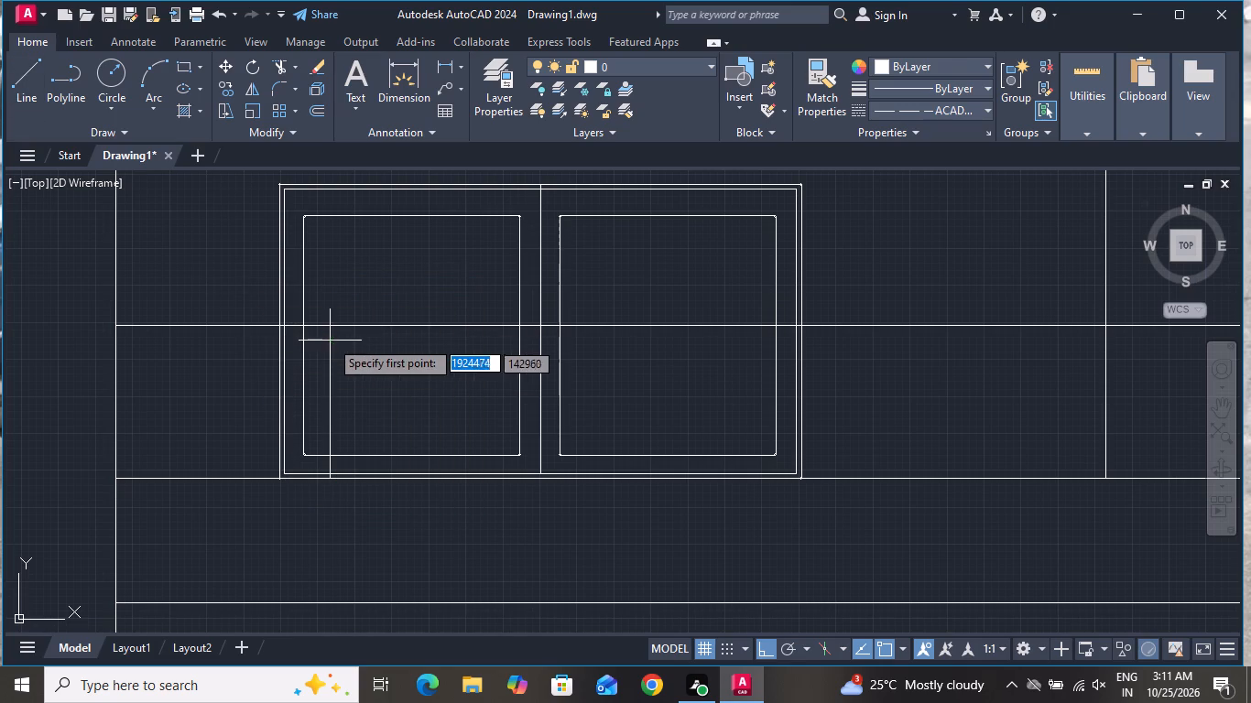
scroll(335, 339, "up", 2)
left_click(343, 304)
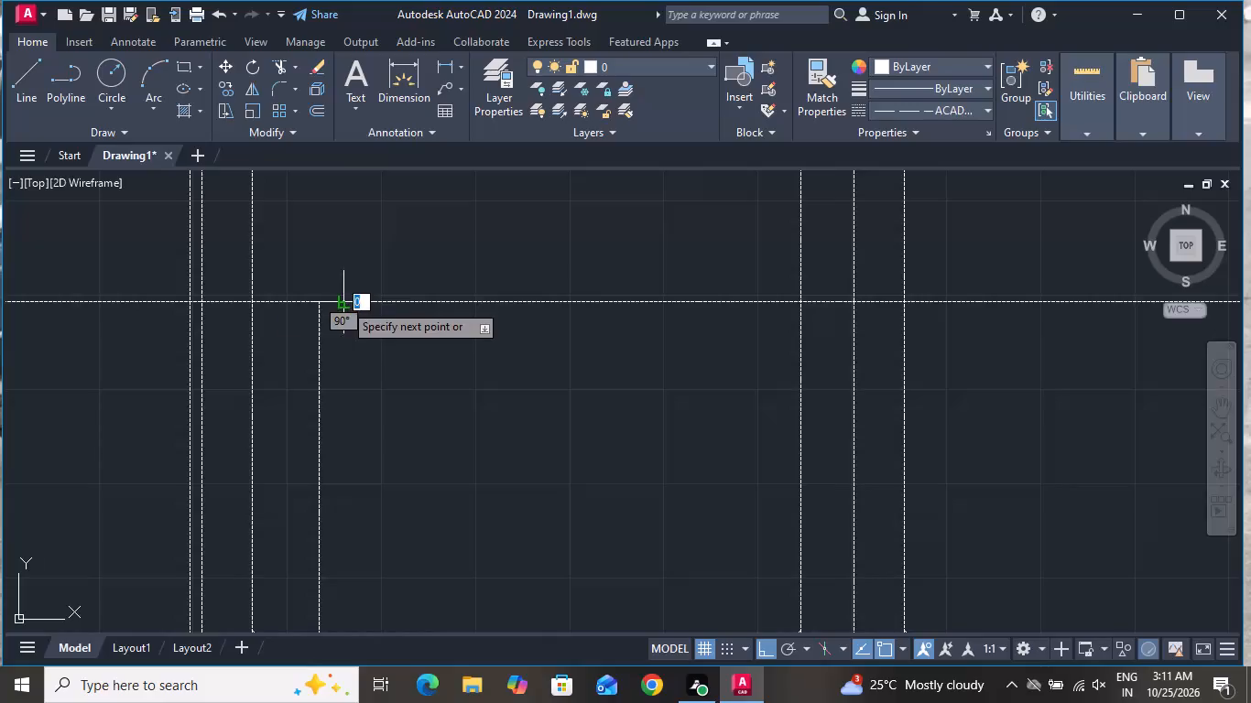
scroll(343, 434, "down", 1)
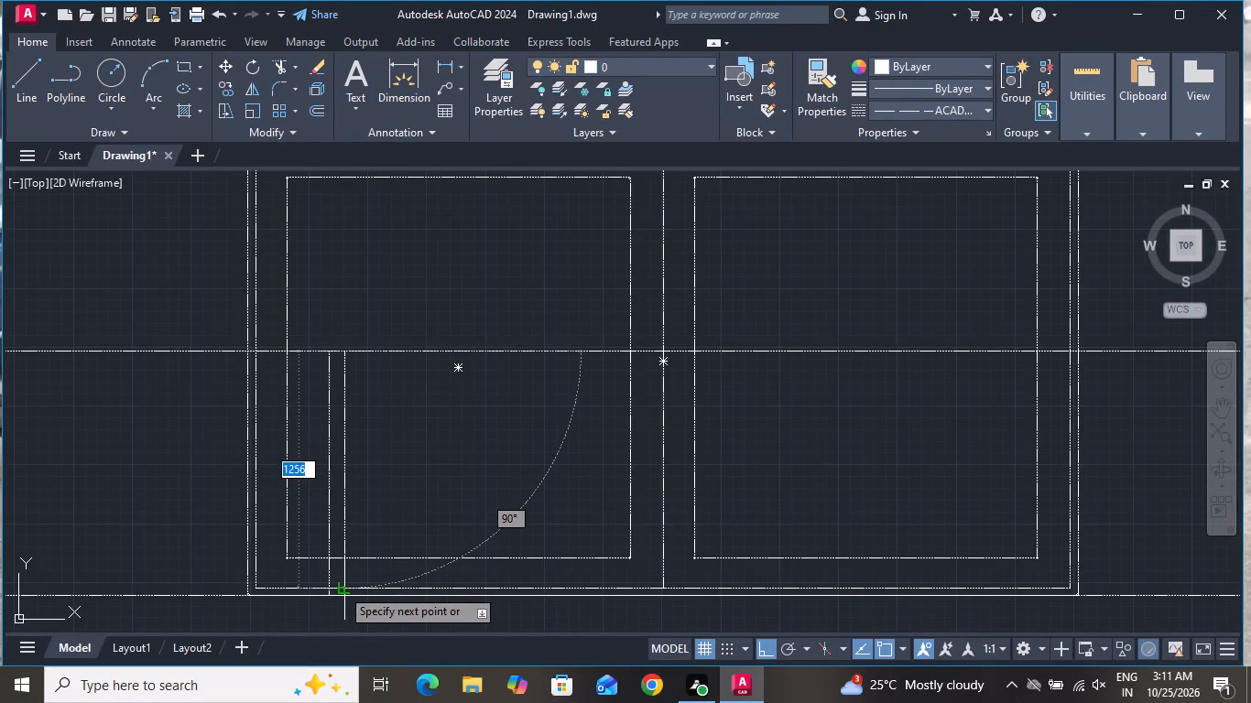
left_click(340, 595)
right_click(340, 590)
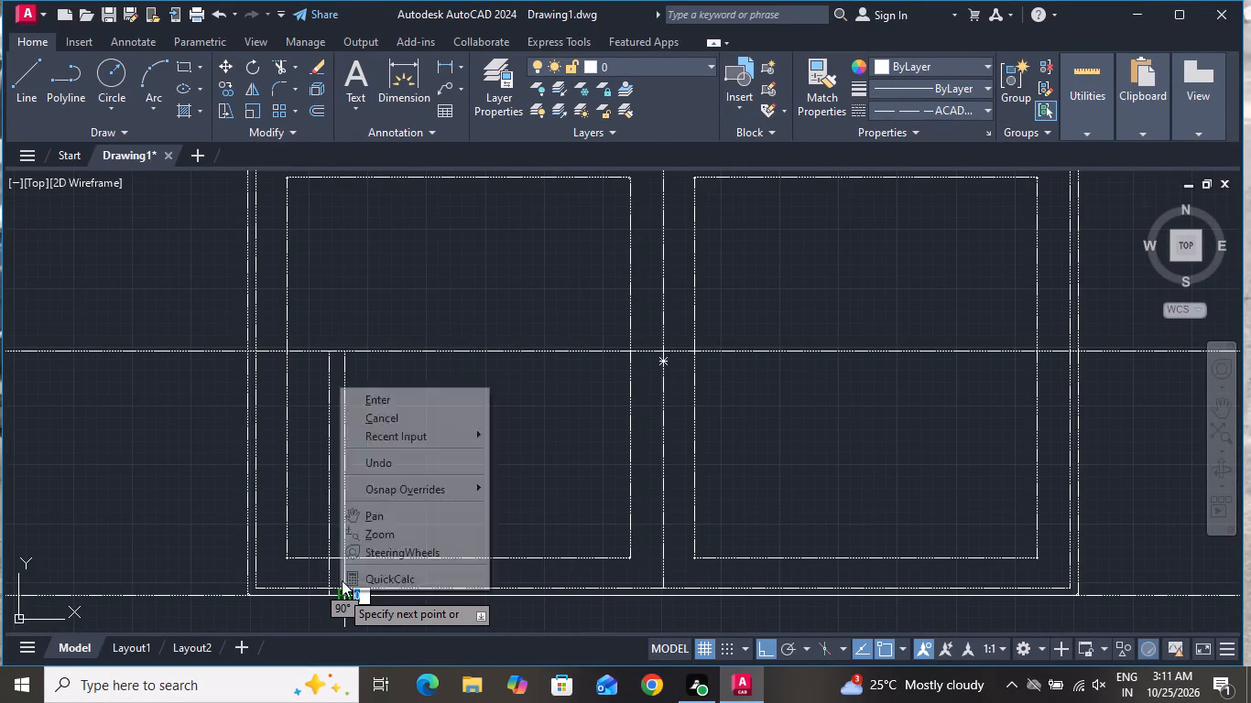
left_click(403, 406)
Copy the baluster line pair along the railing, six times spread rightward starting about 2759 away, and once about 1061 to the left.
left_click(406, 422)
left_click(315, 448)
scroll(429, 399, "down", 2)
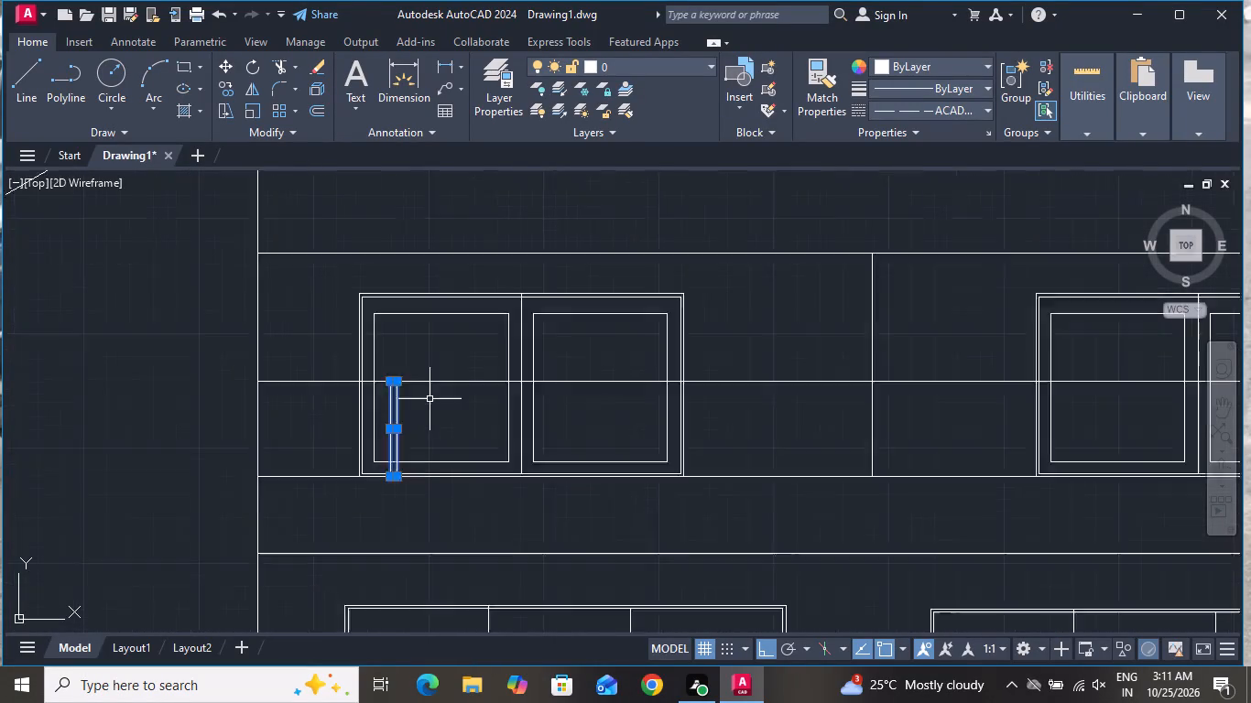
scroll(430, 399, "down", 1)
left_click(219, 94)
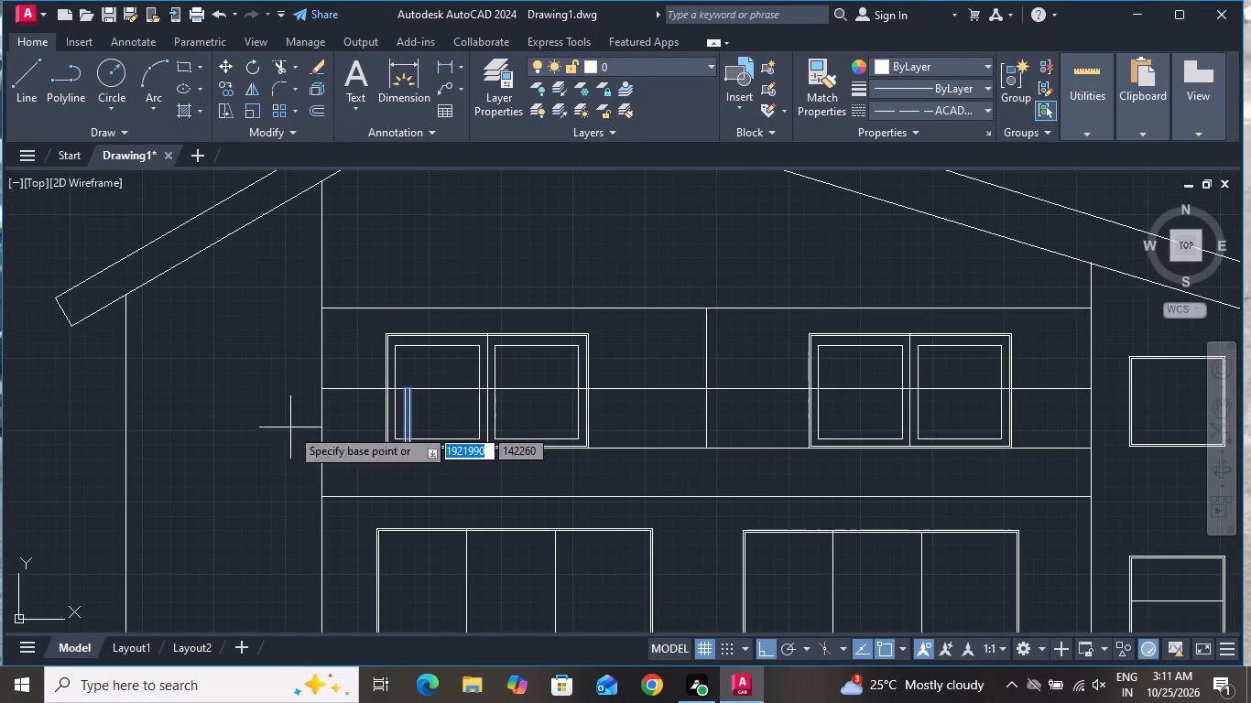
left_click(408, 456)
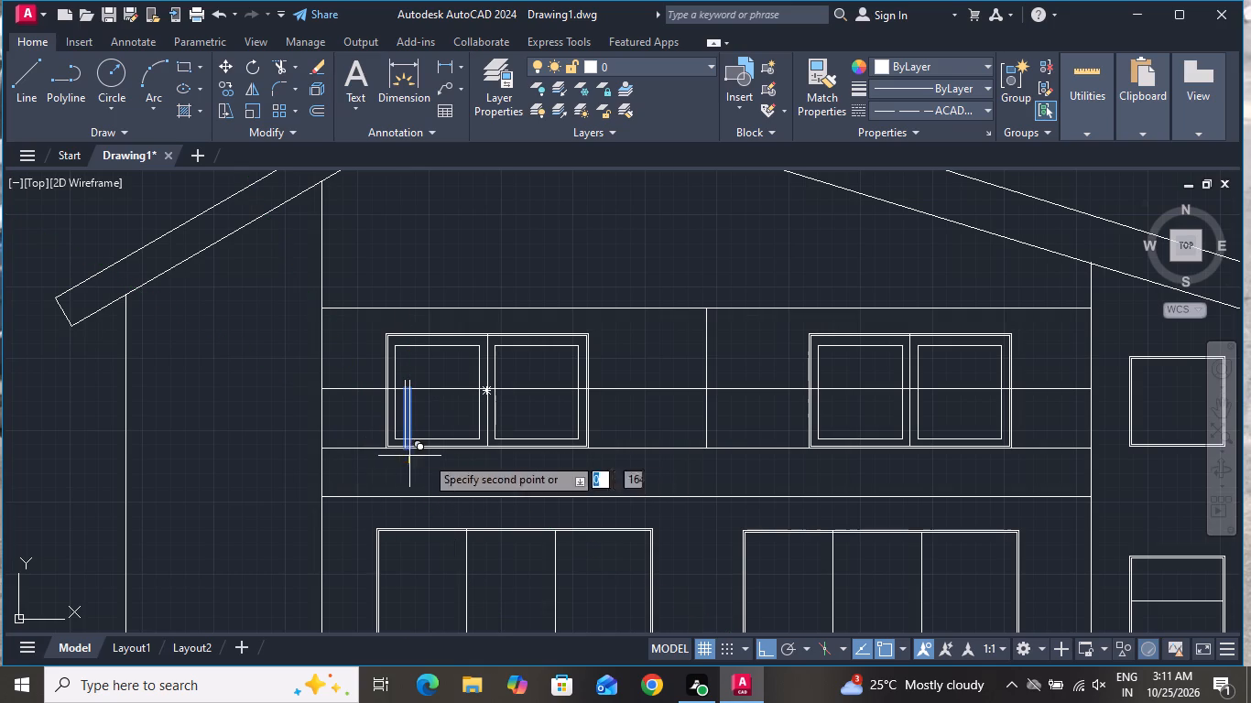
left_click(535, 460)
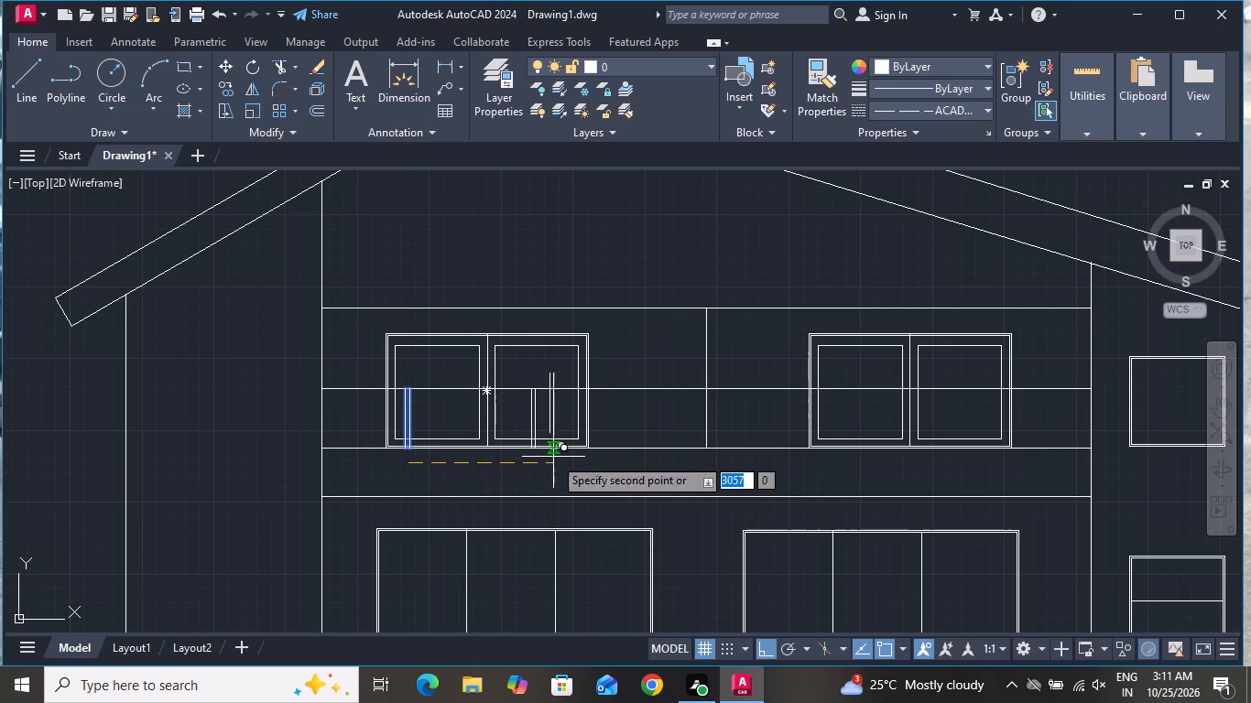
left_click(658, 468)
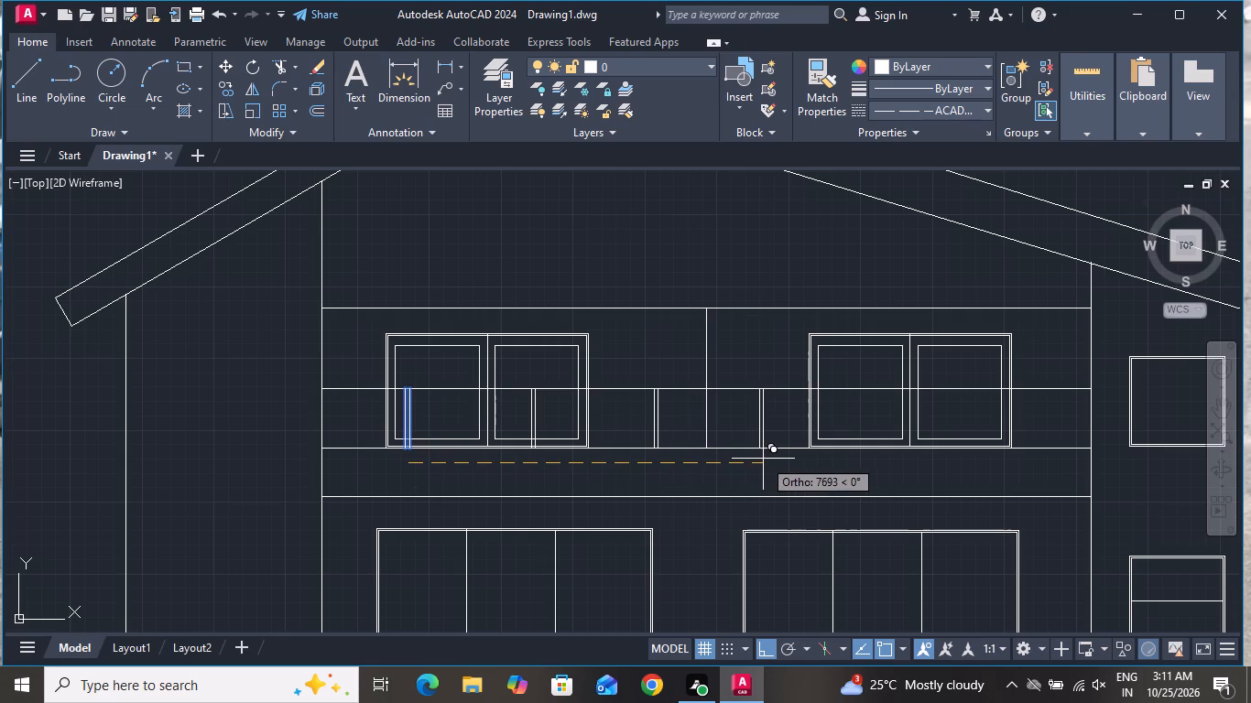
left_click(763, 458)
left_click(859, 469)
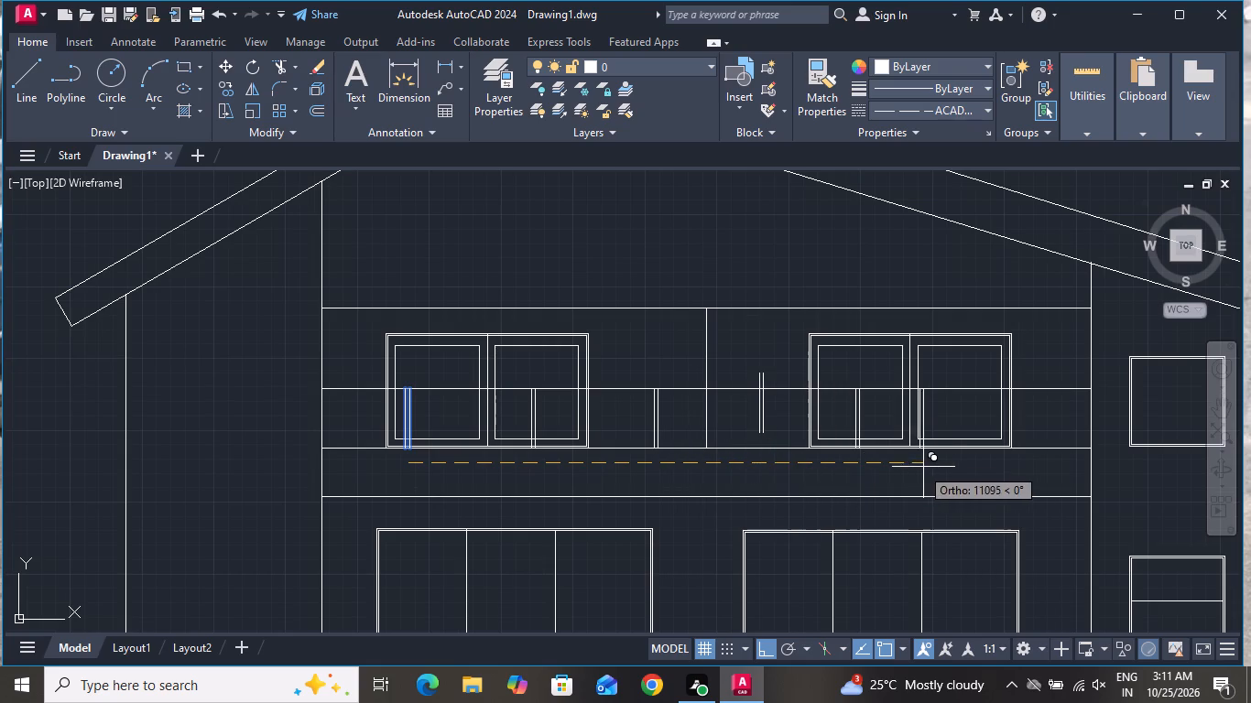
left_click(959, 461)
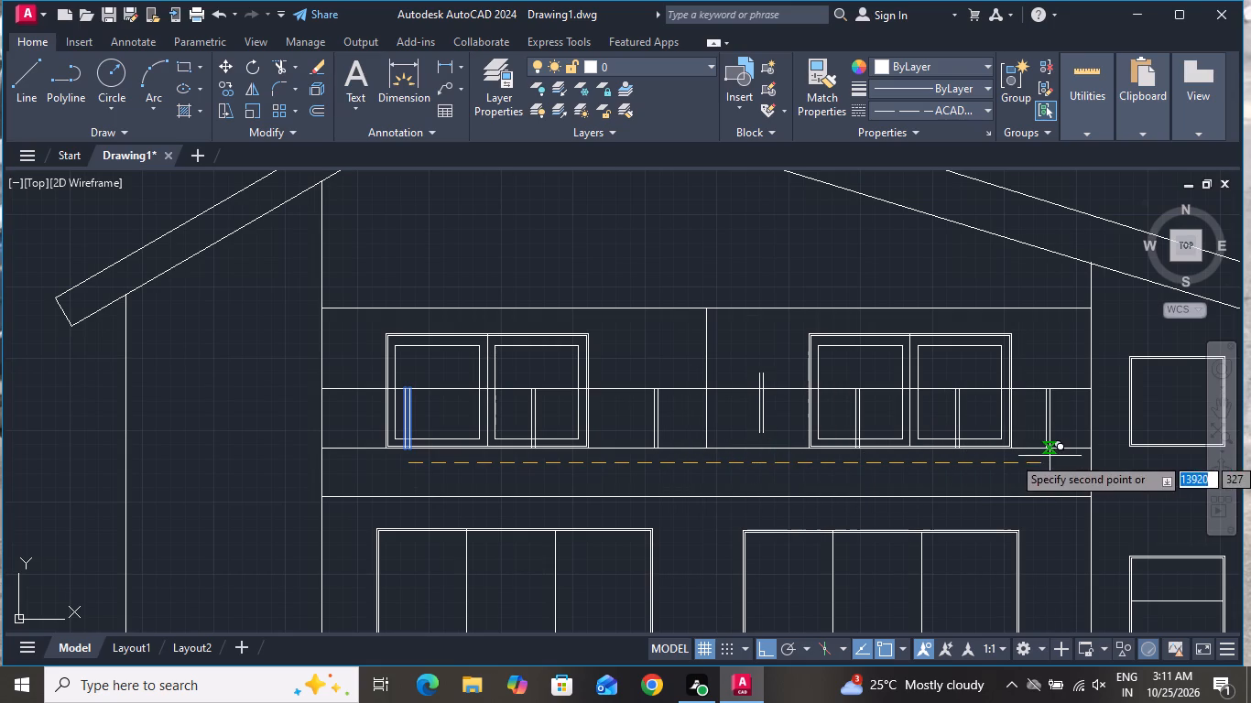
left_click(1051, 461)
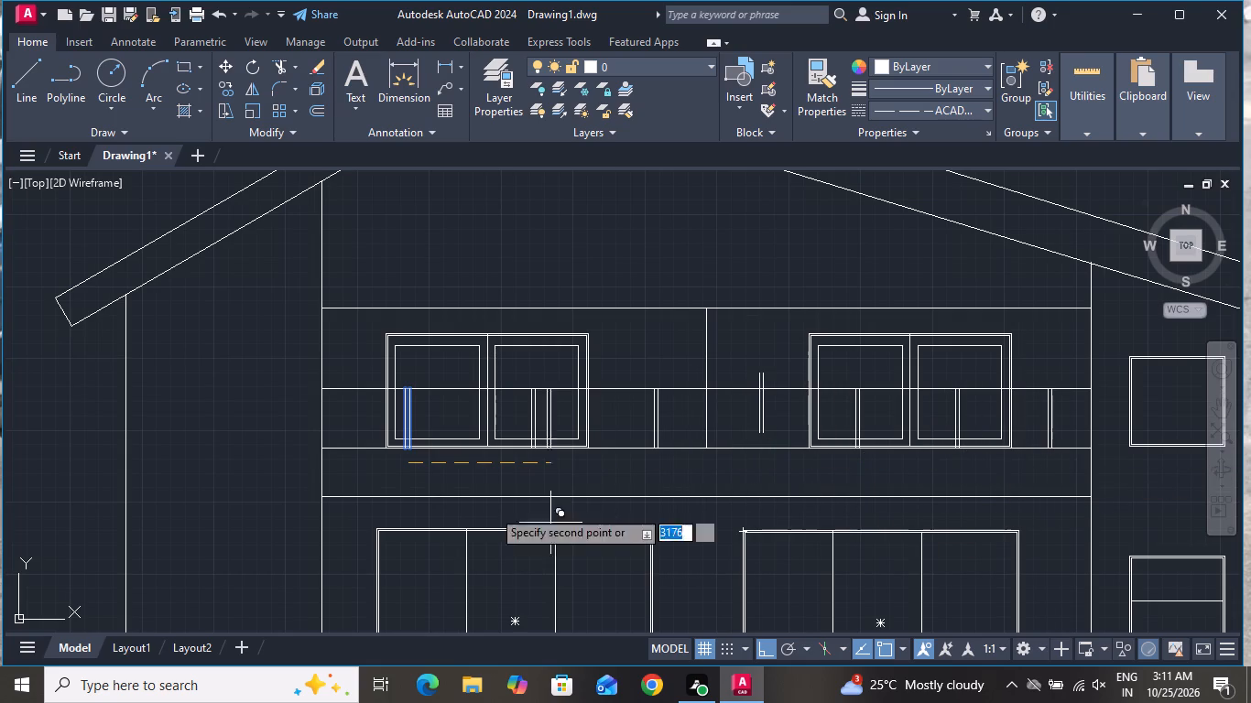
left_click(360, 474)
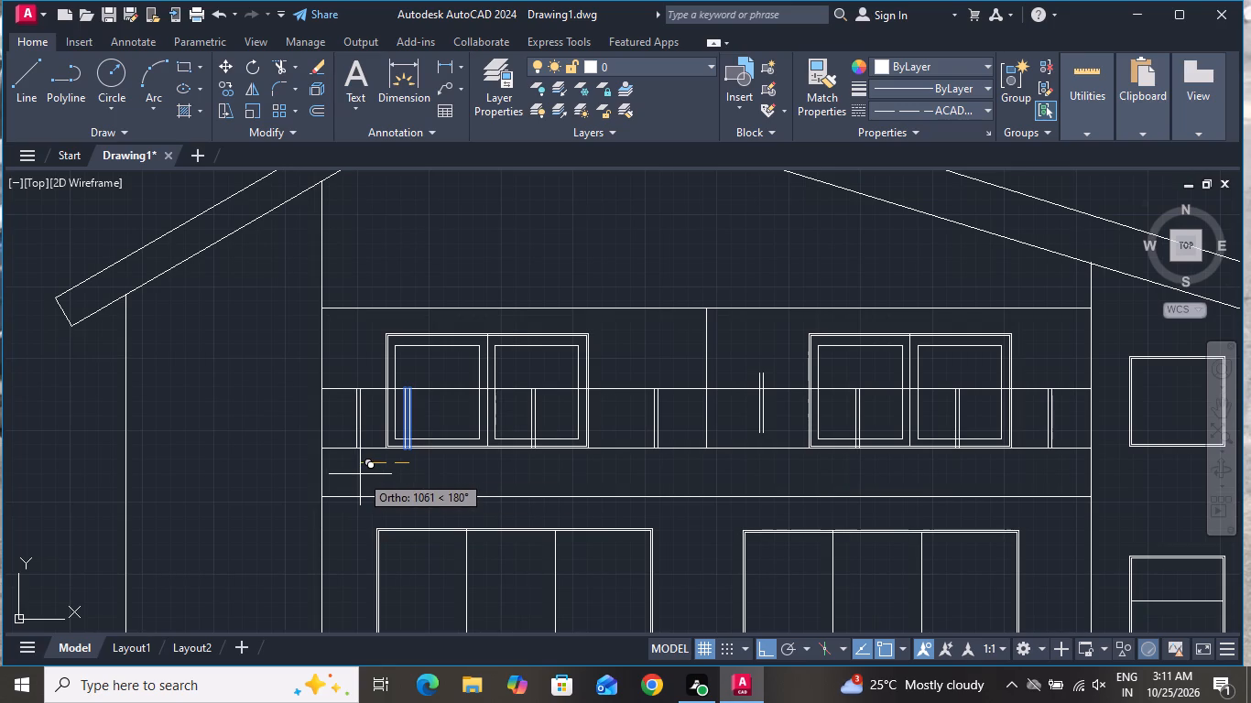
right_click(360, 474)
left_click(444, 267)
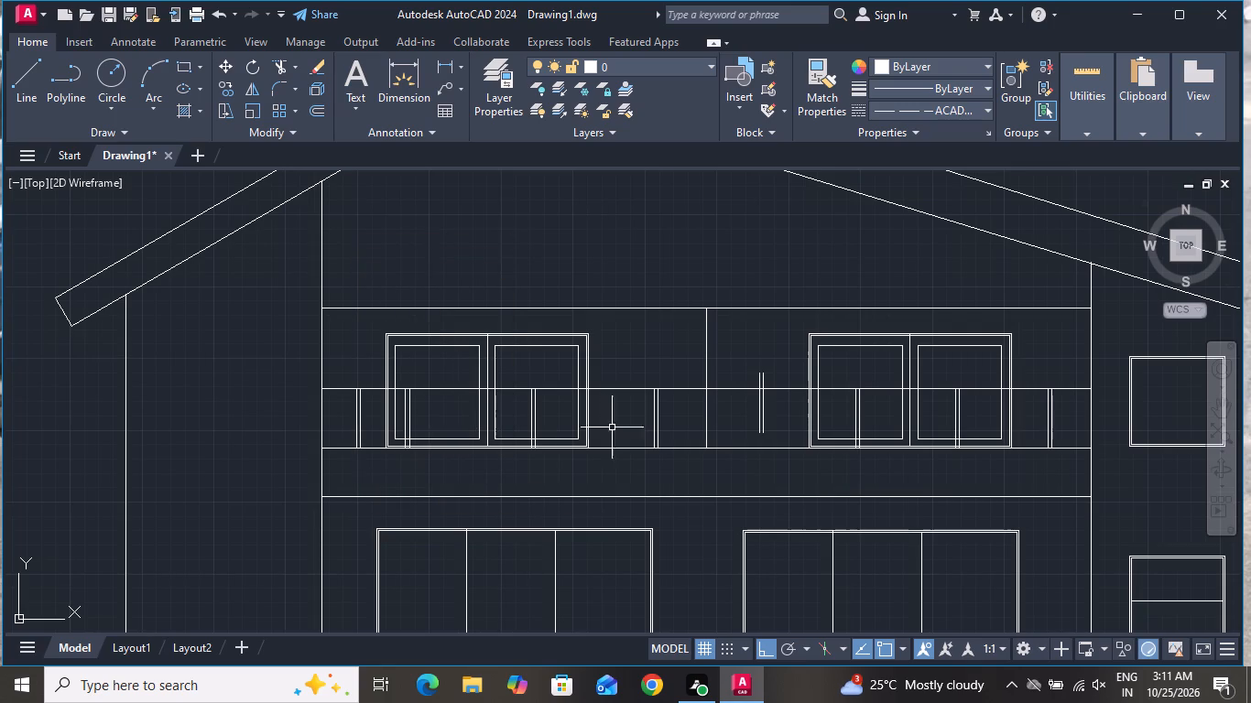
Move the raised baluster pair beside the second upper window straight down so its base sits on the floor line.
scroll(787, 416, "up", 2)
left_click(745, 410)
left_click(690, 432)
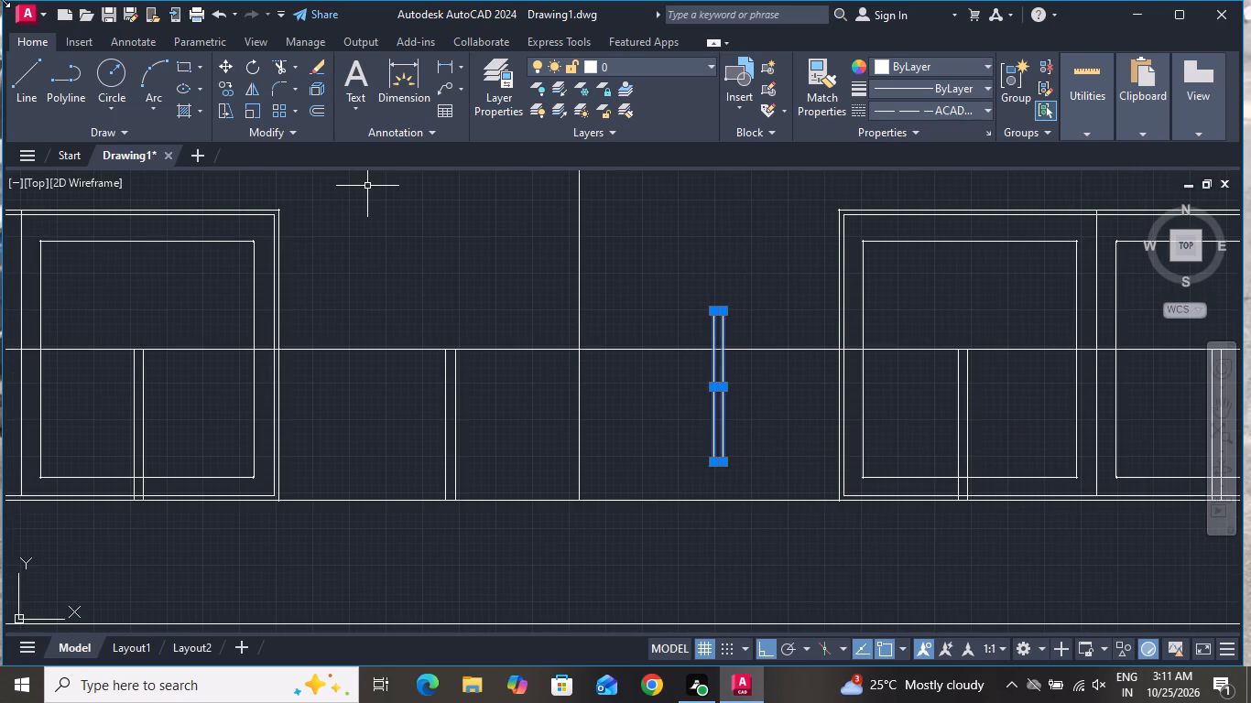
left_click(234, 69)
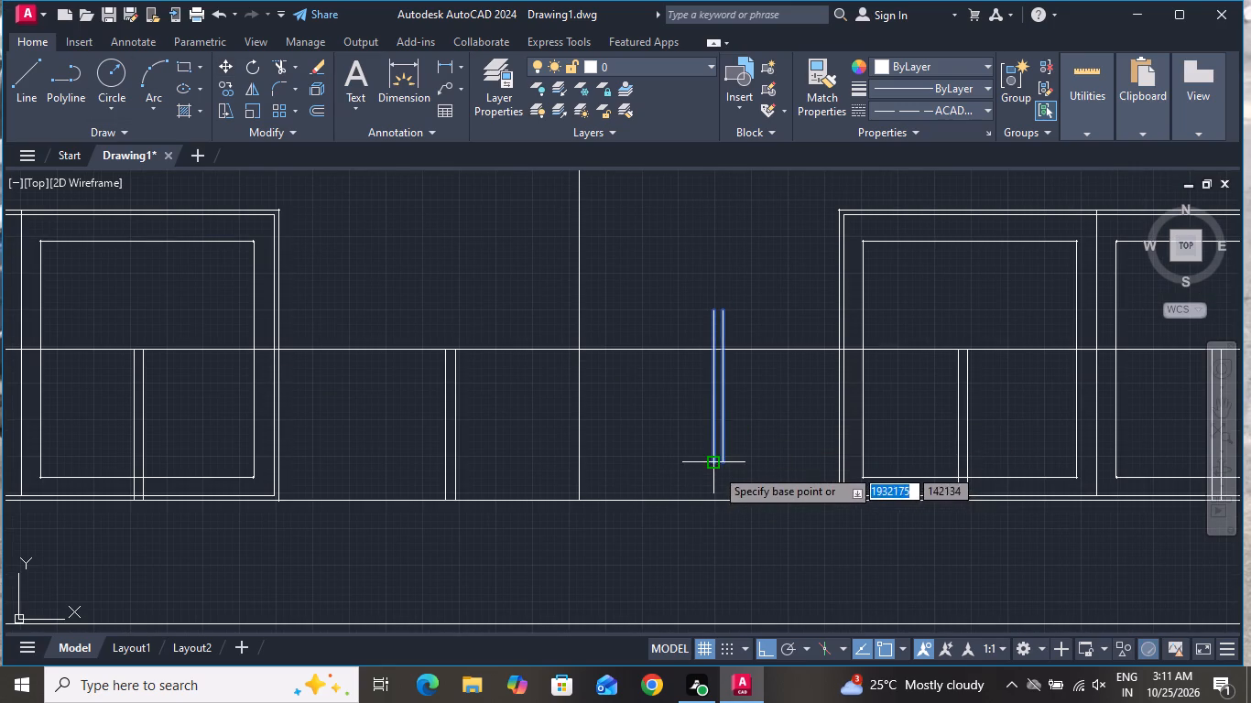
left_click(723, 462)
left_click(716, 499)
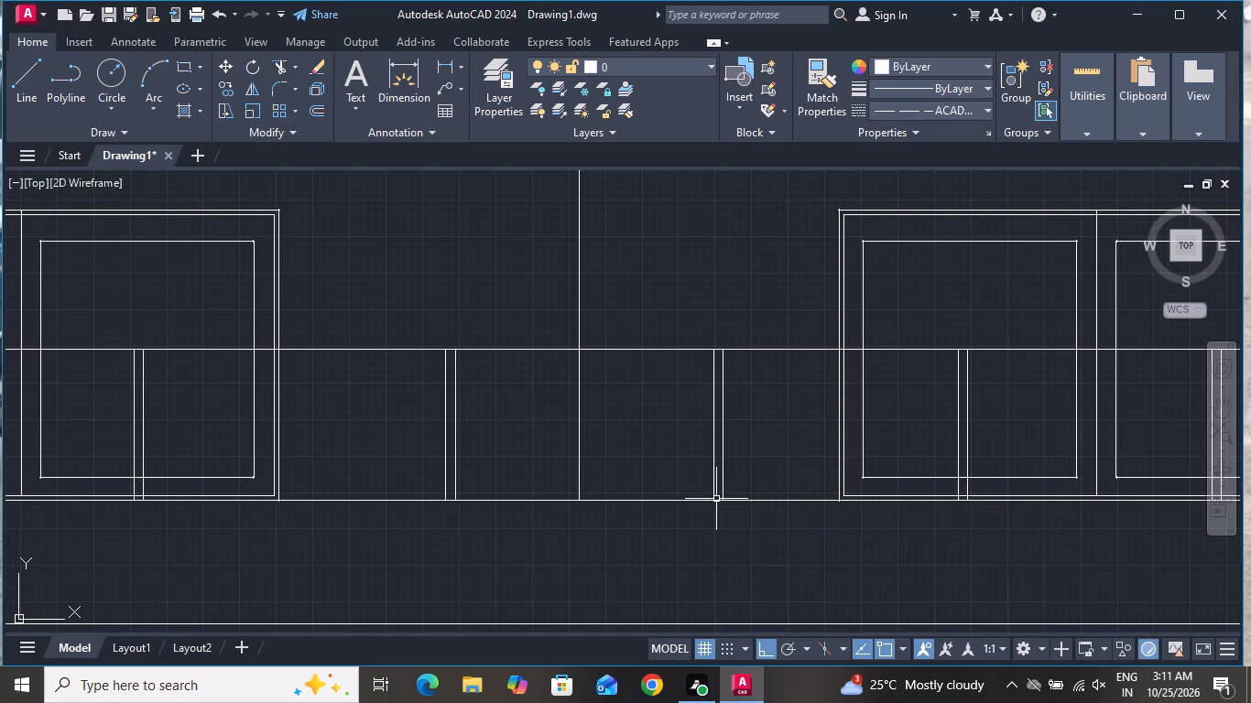
Draw a lower rail just beneath the railing line, from the left wall line via the first baluster to the right wall line, the second segment about 15886 long.
scroll(629, 553, "down", 2)
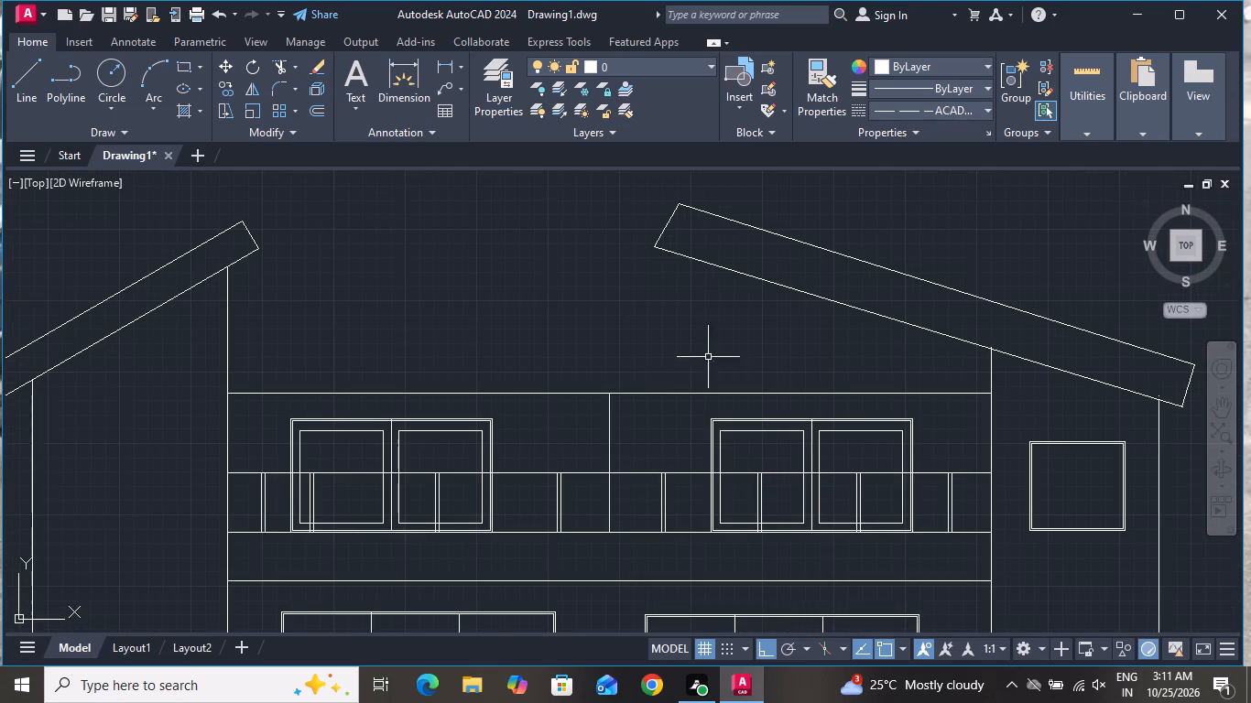
scroll(708, 372, "down", 2)
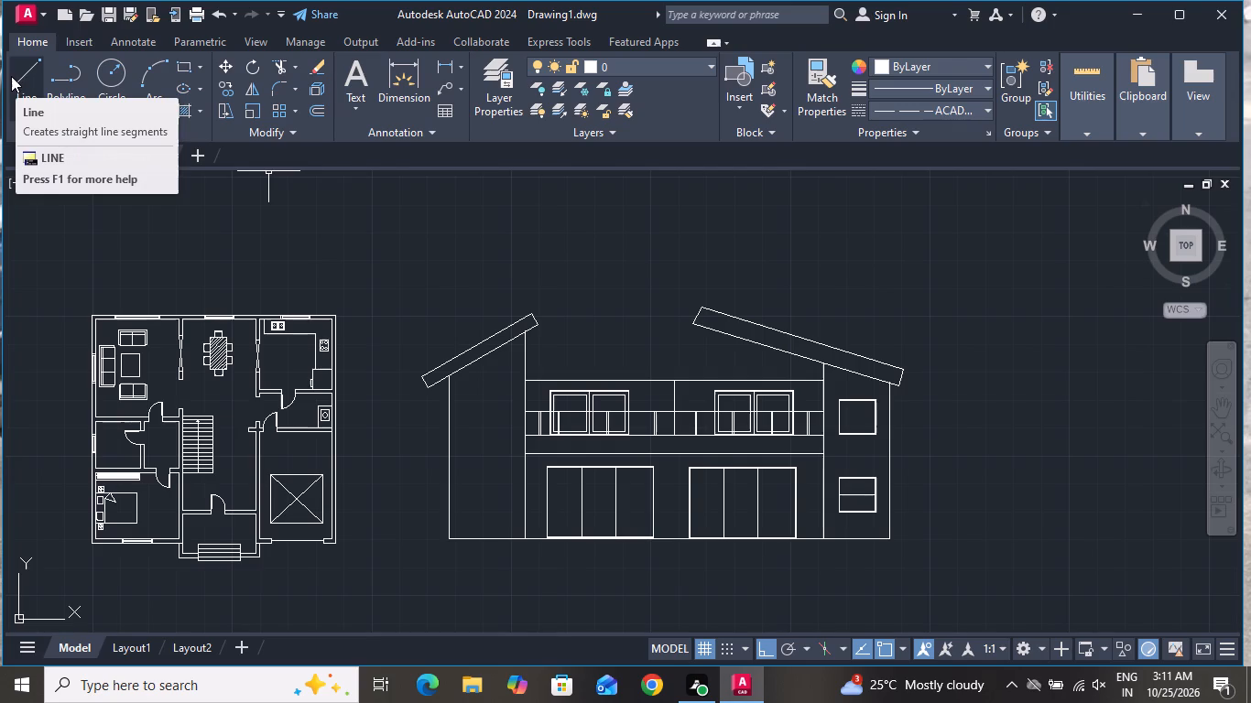
left_click(11, 73)
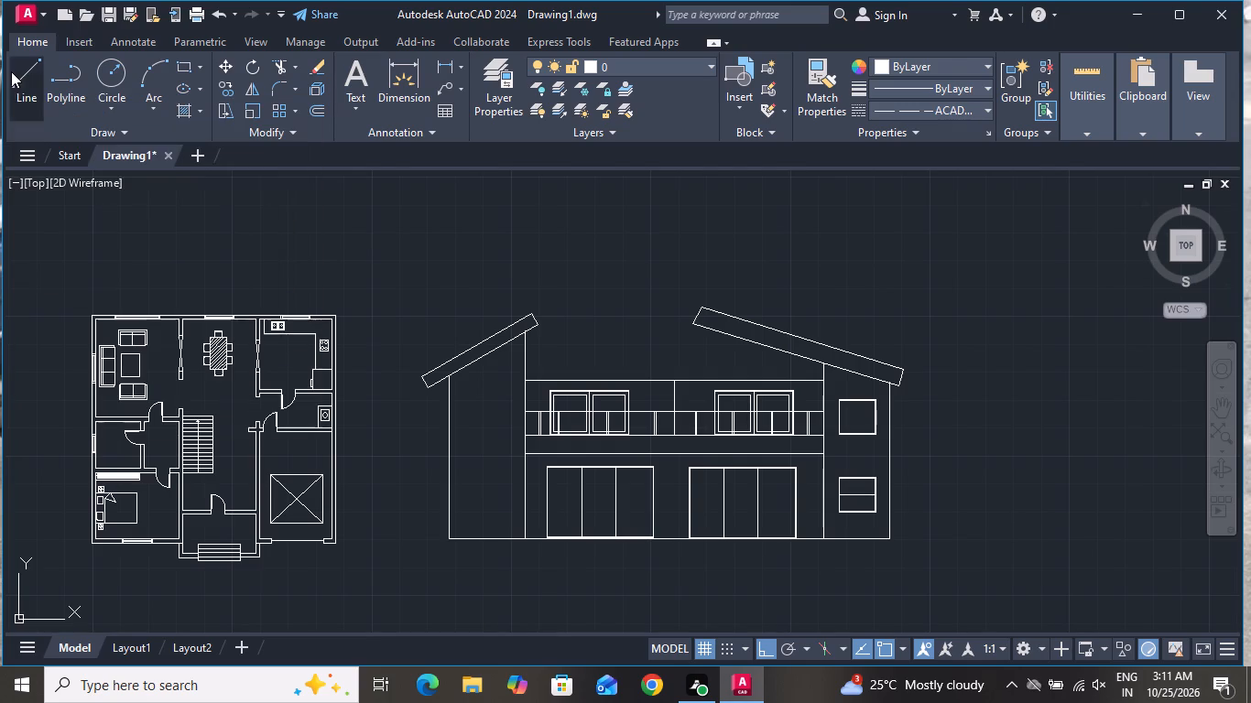
scroll(582, 458, "up", 3)
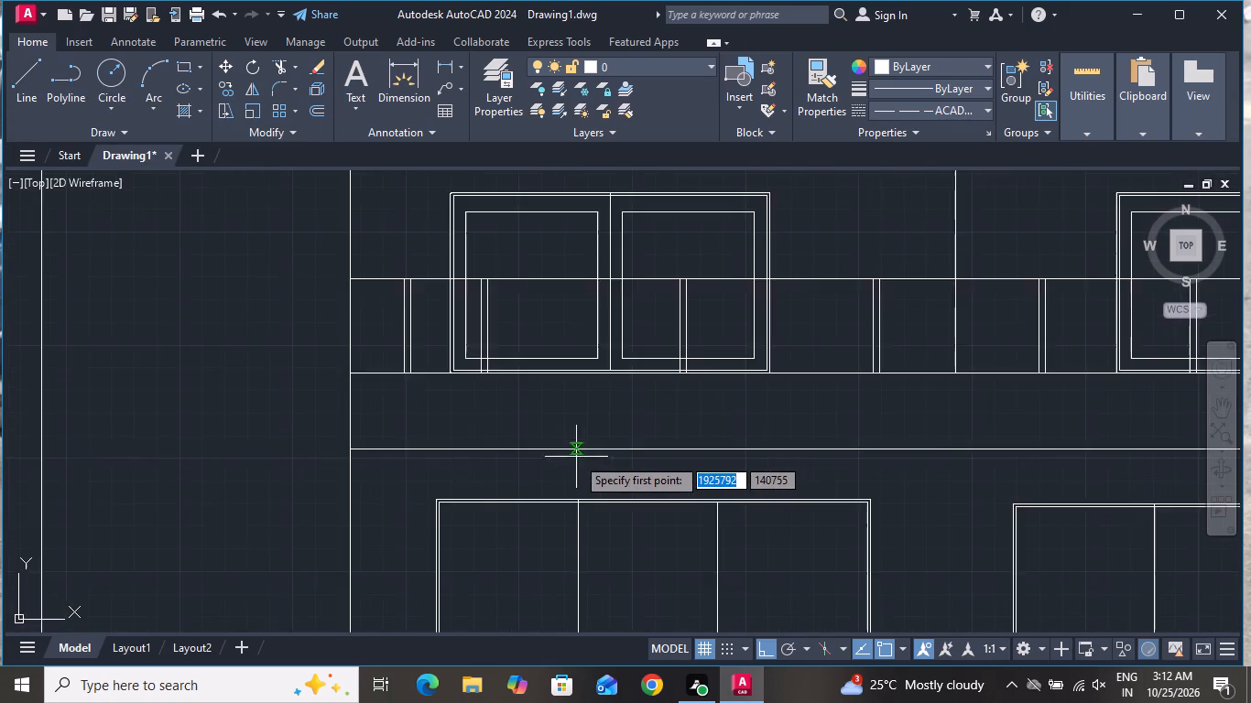
scroll(576, 457, "up", 1)
scroll(342, 416, "down", 2)
scroll(307, 334, "up", 3)
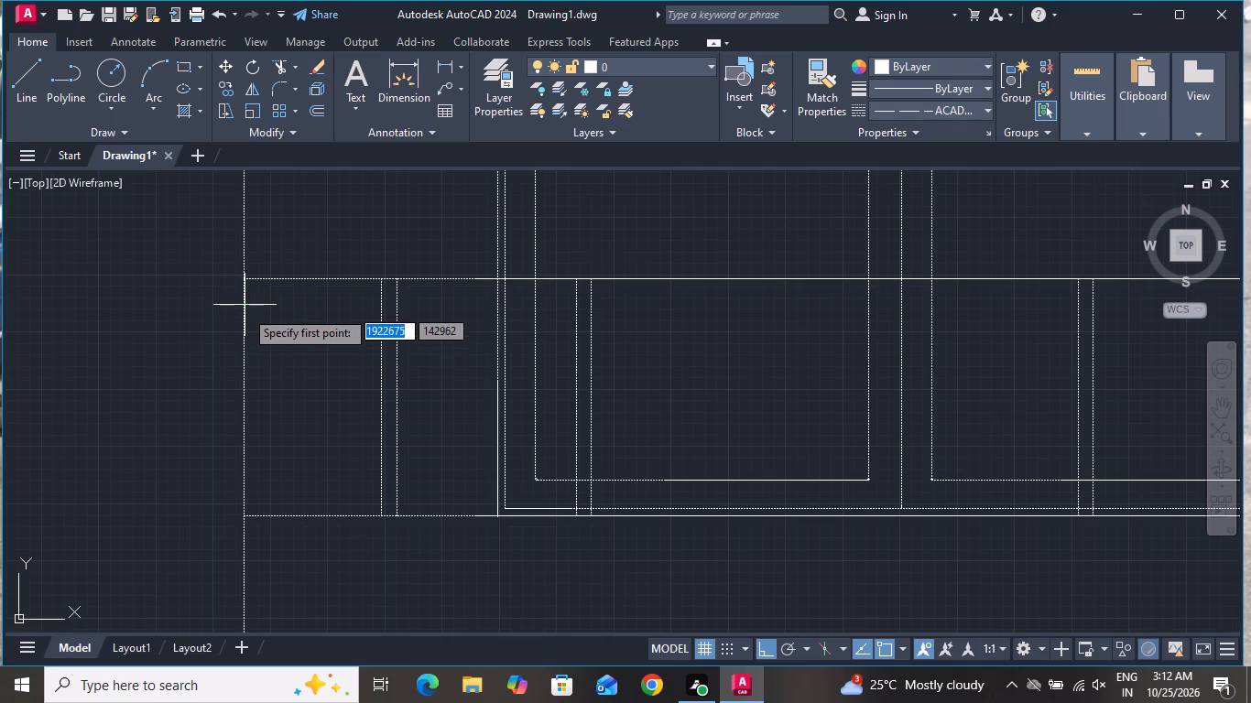
left_click(245, 309)
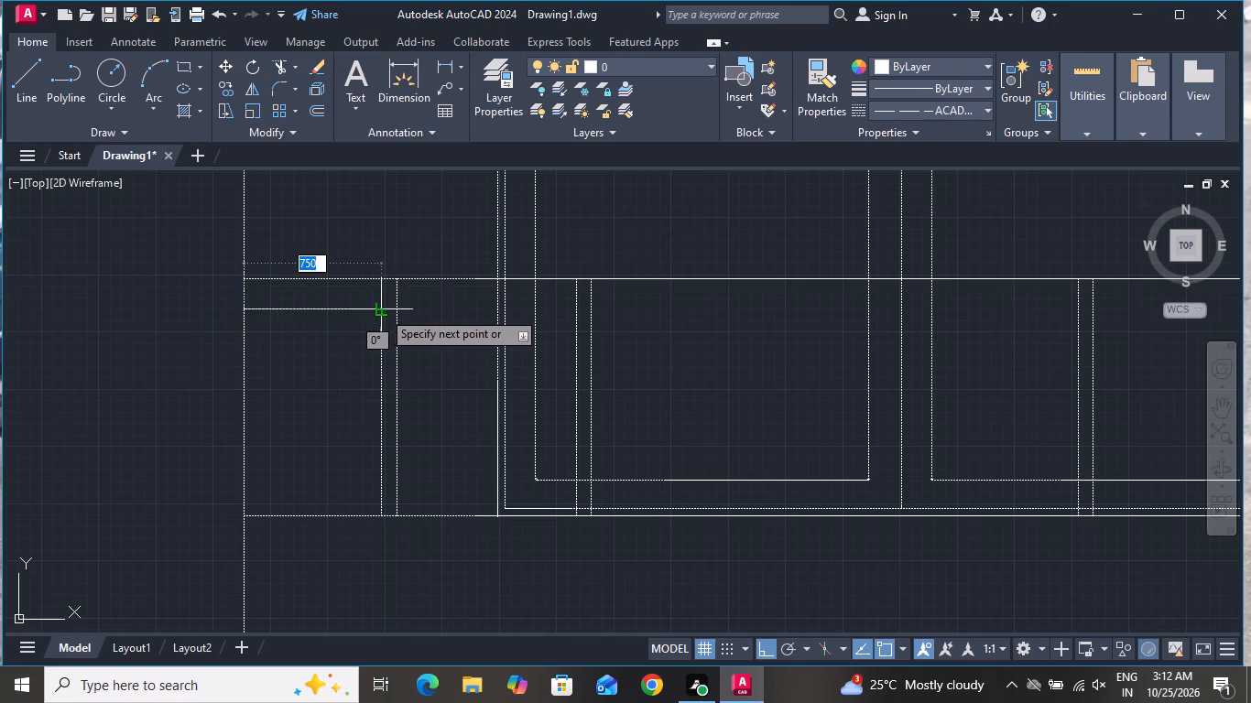
left_click(396, 310)
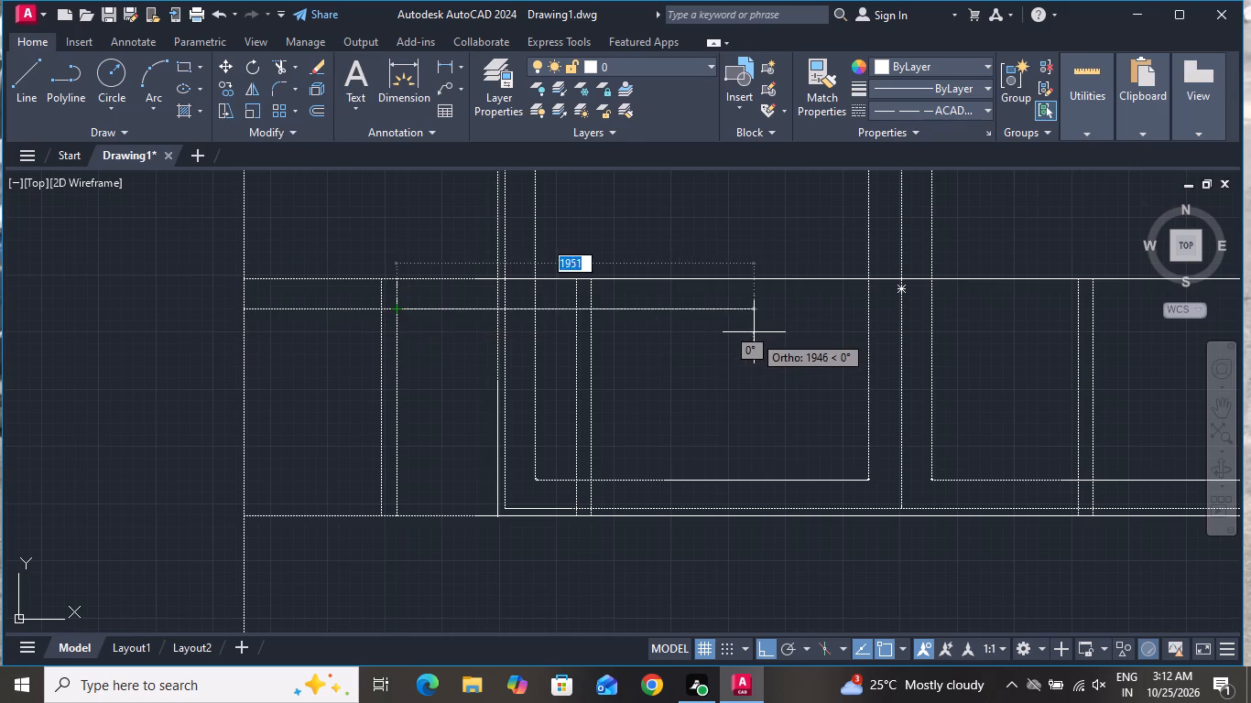
scroll(754, 332, "down", 2)
scroll(983, 334, "down", 2)
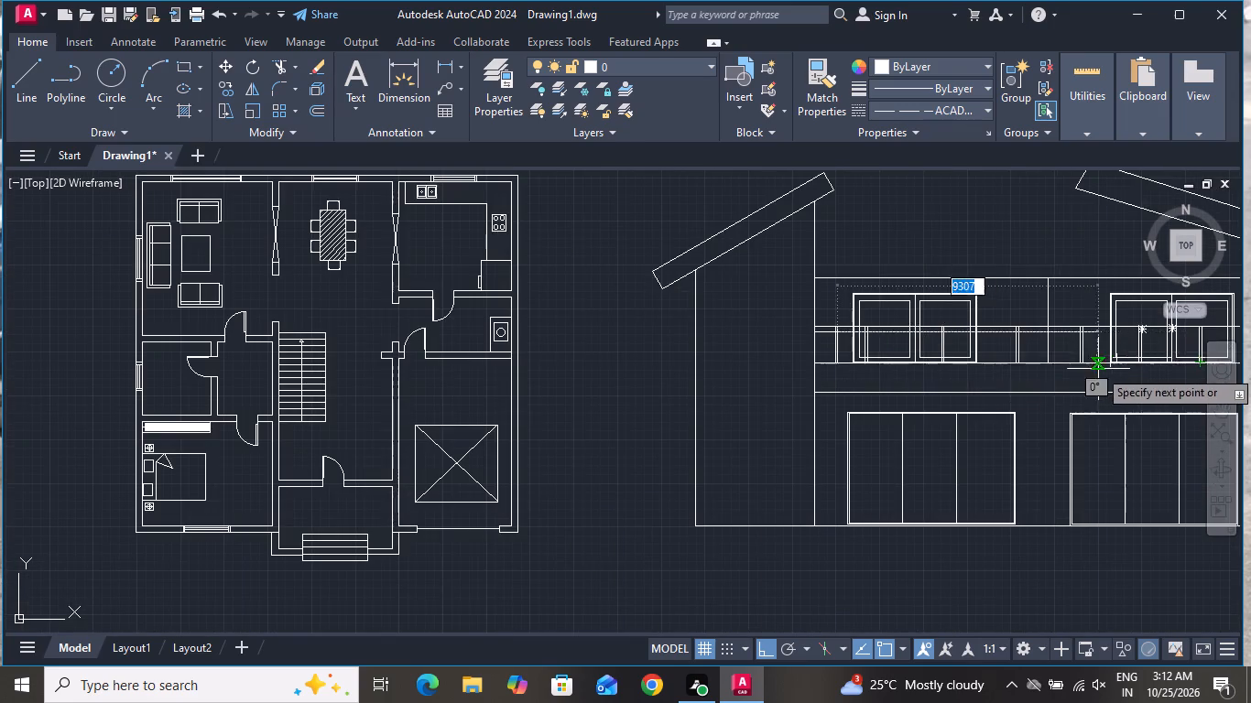
scroll(1098, 369, "down", 3)
scroll(1187, 369, "up", 5)
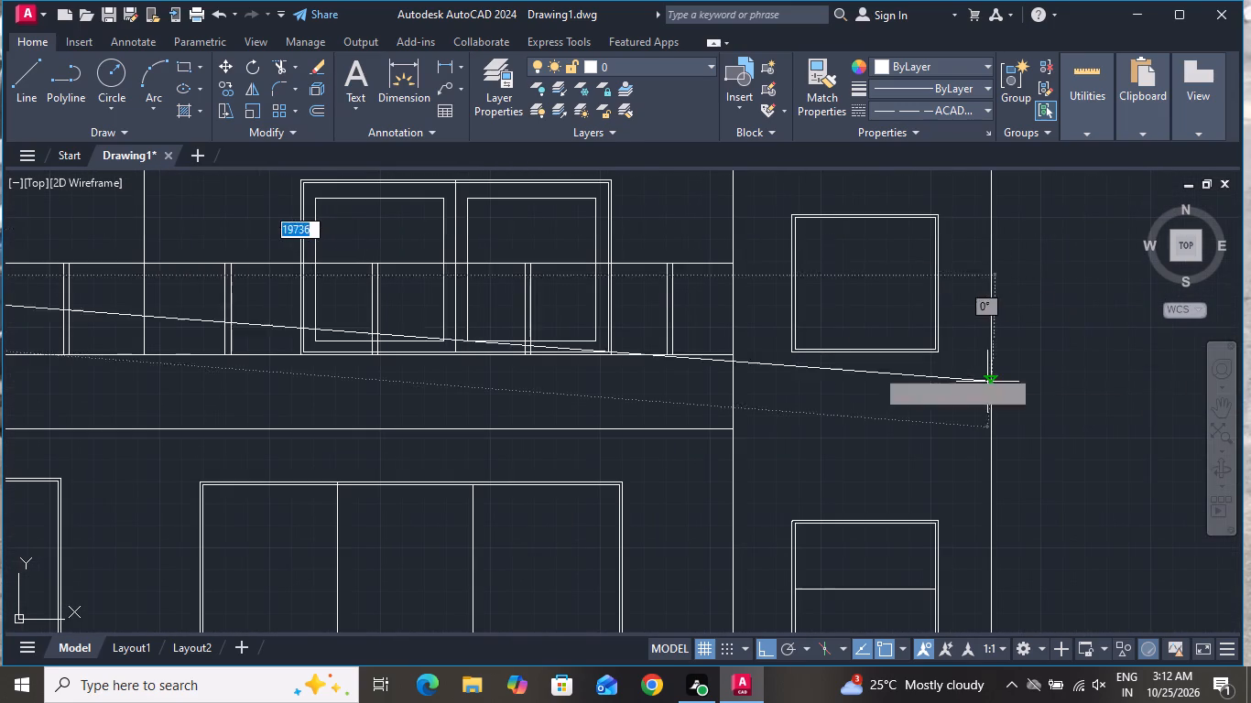
scroll(697, 292, "up", 3)
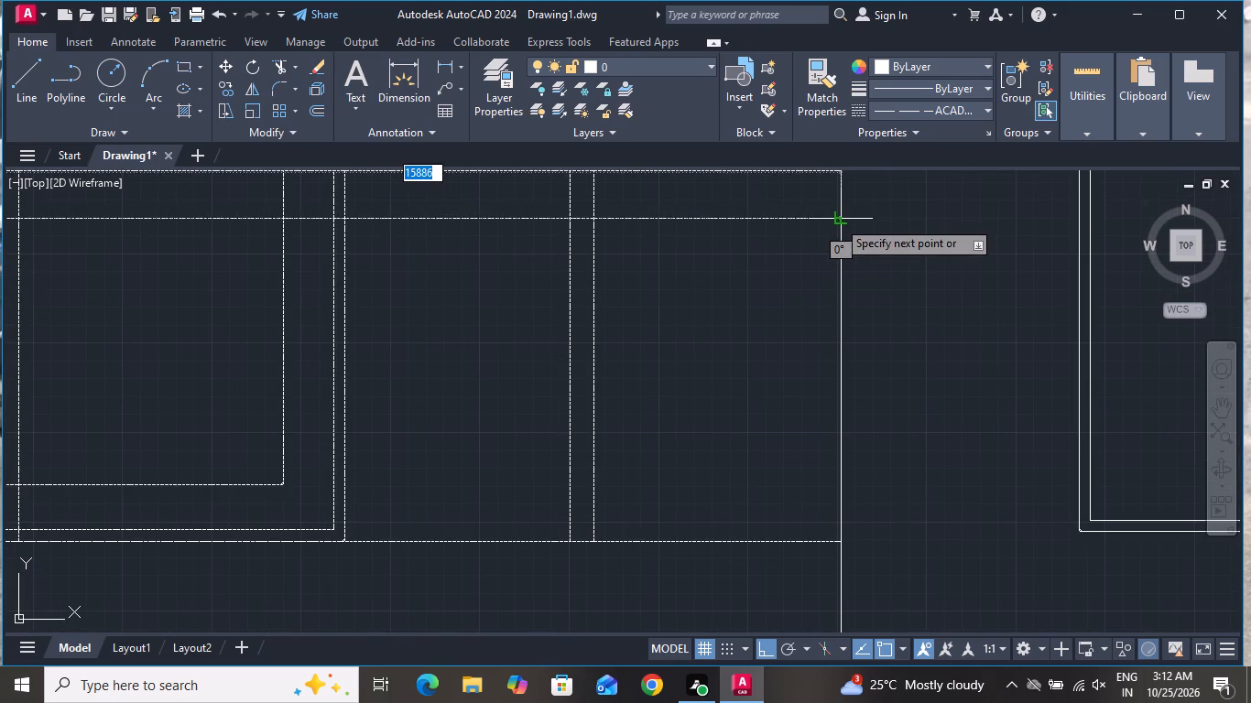
left_click(837, 219)
right_click(838, 219)
left_click(866, 242)
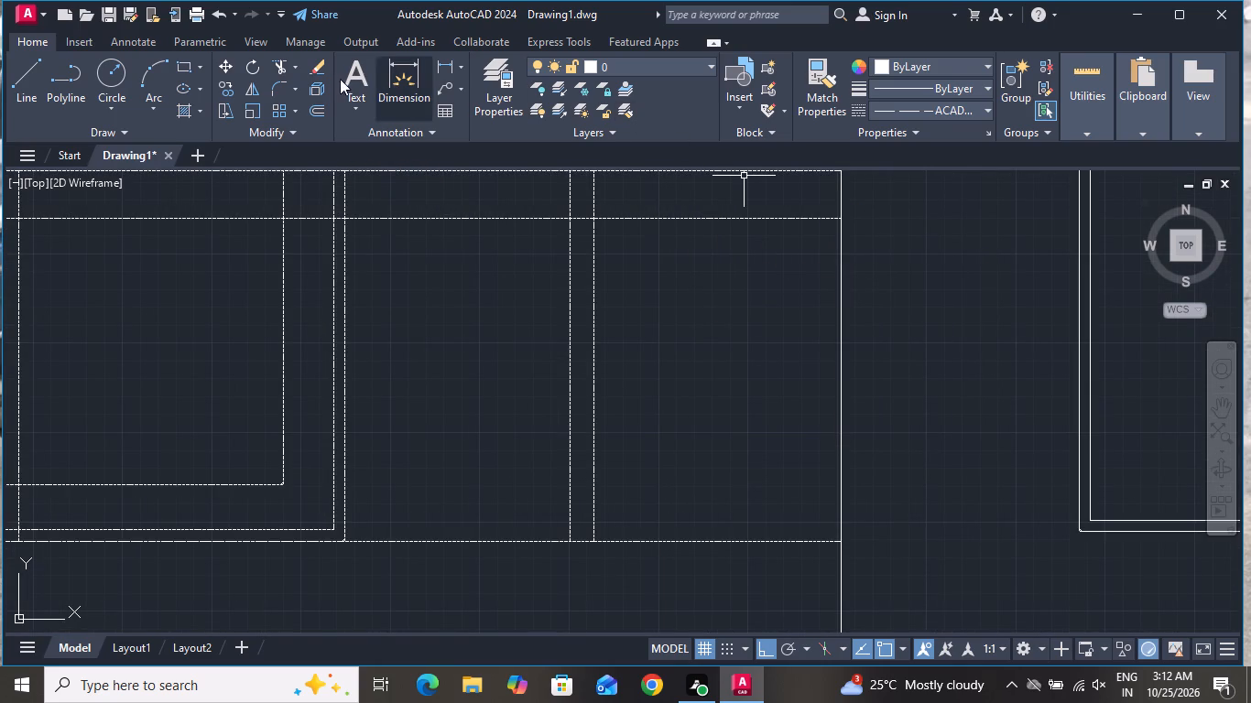
Trim the lower rail line out of the interiors of the four balusters to the right of the upper-level dividing line.
left_click(273, 60)
scroll(388, 301, "down", 1)
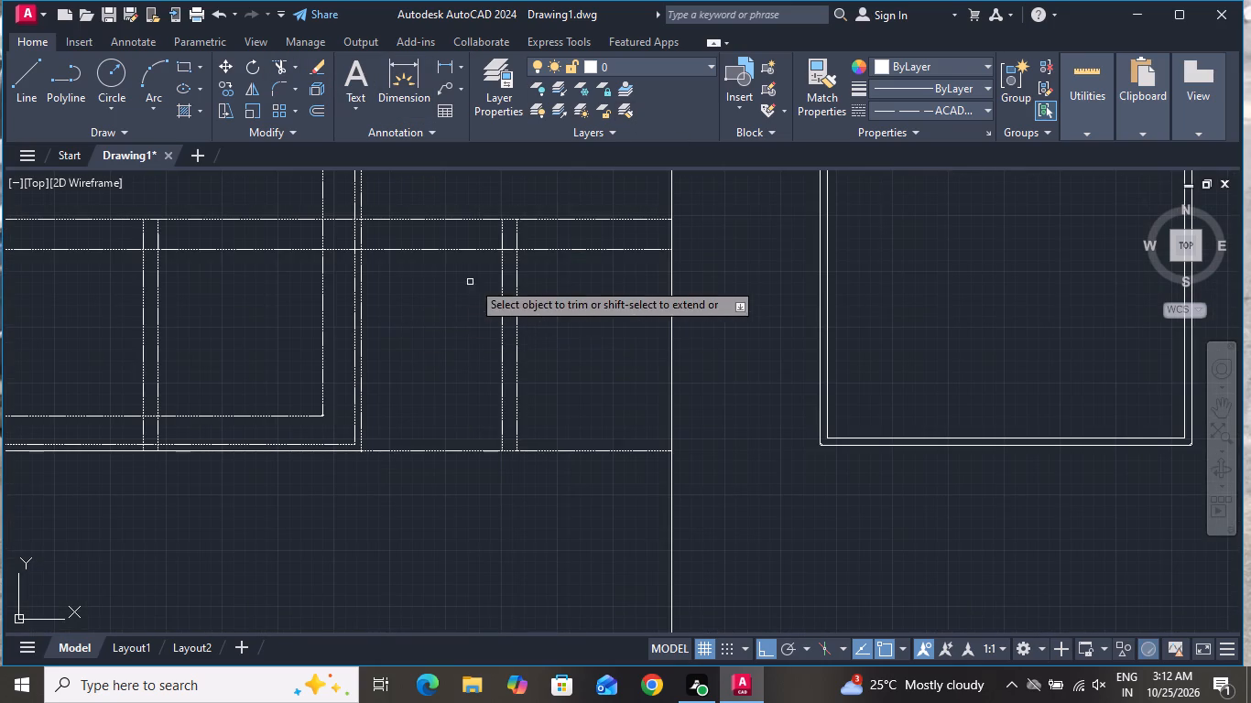
left_click(511, 246)
left_click(510, 263)
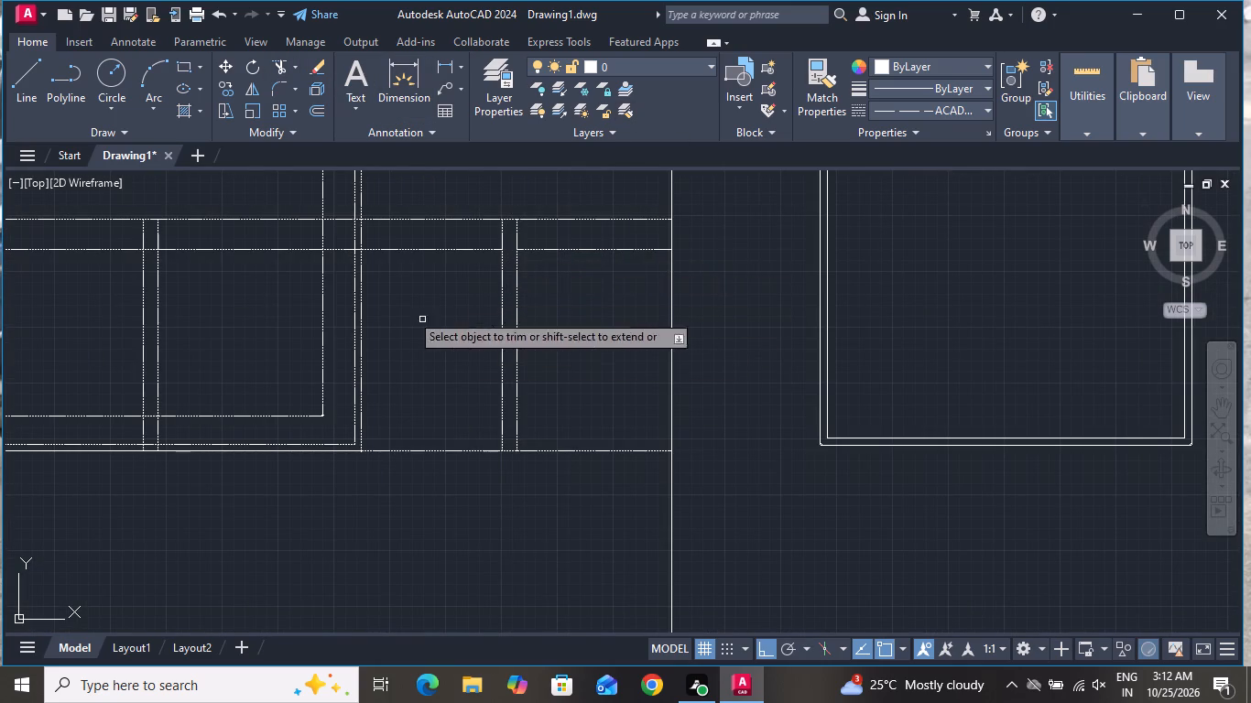
left_click(150, 248)
scroll(499, 342, "down", 3)
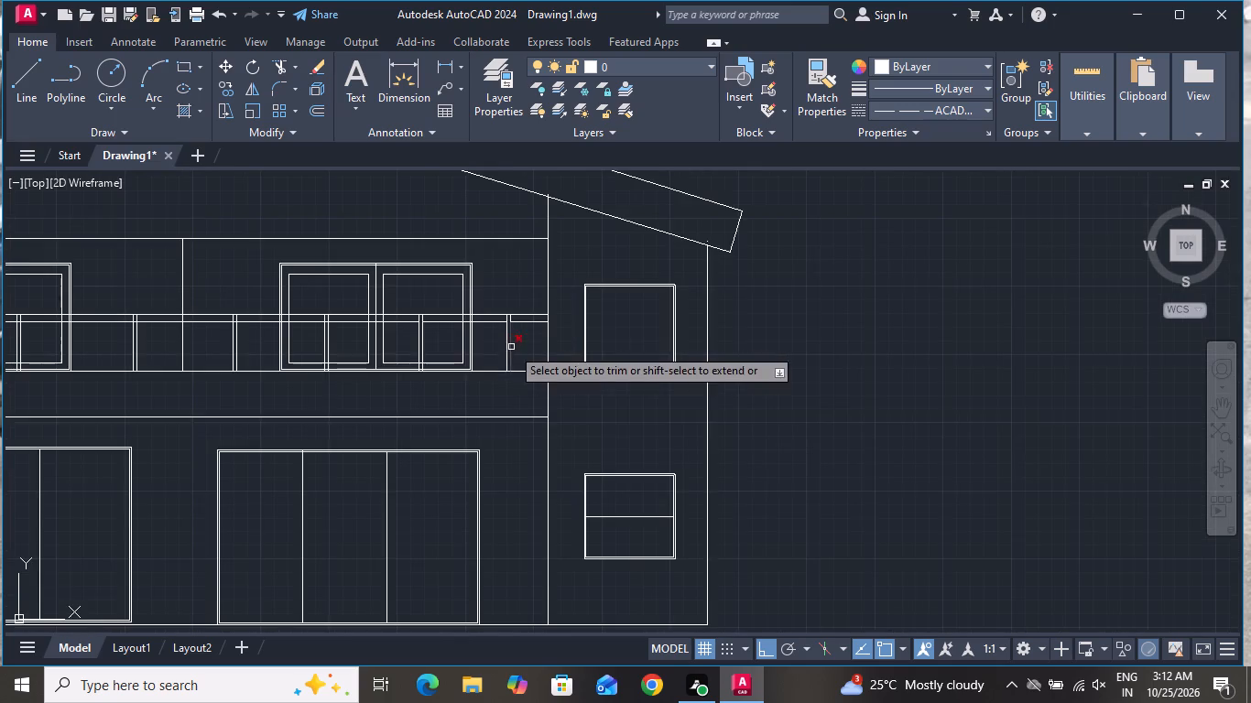
scroll(325, 334, "up", 4)
scroll(619, 307, "down", 1)
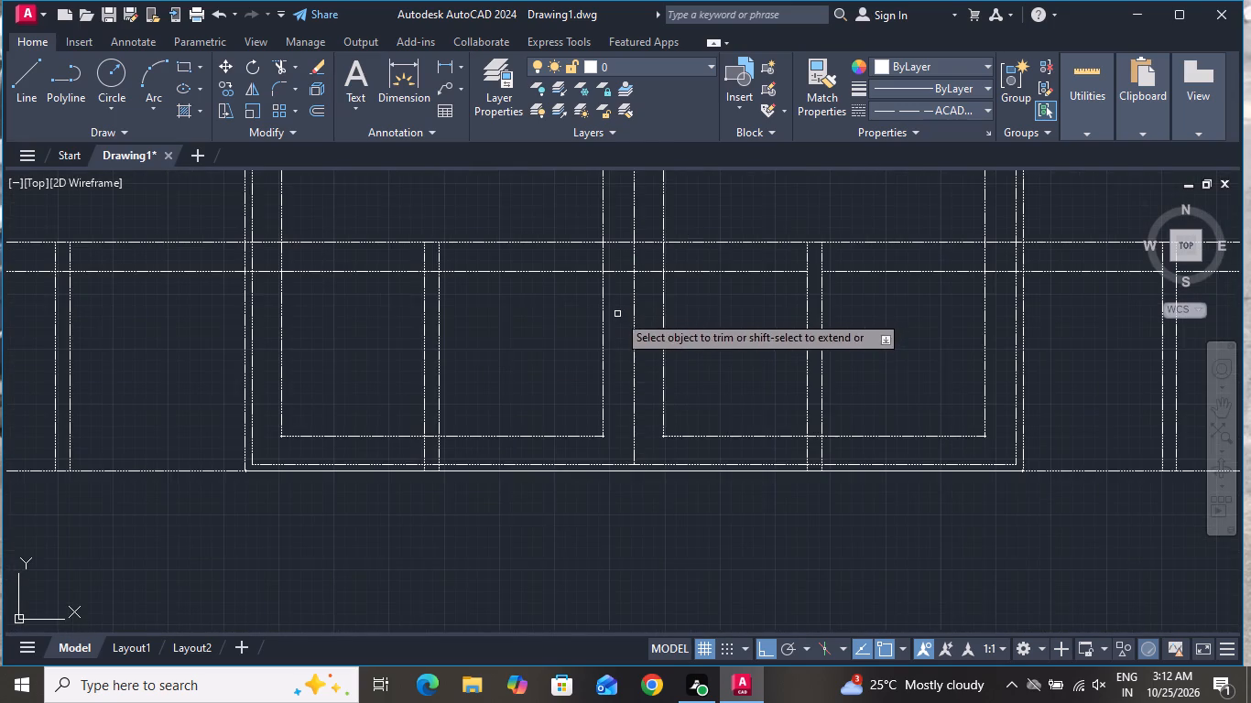
scroll(694, 422, "down", 2)
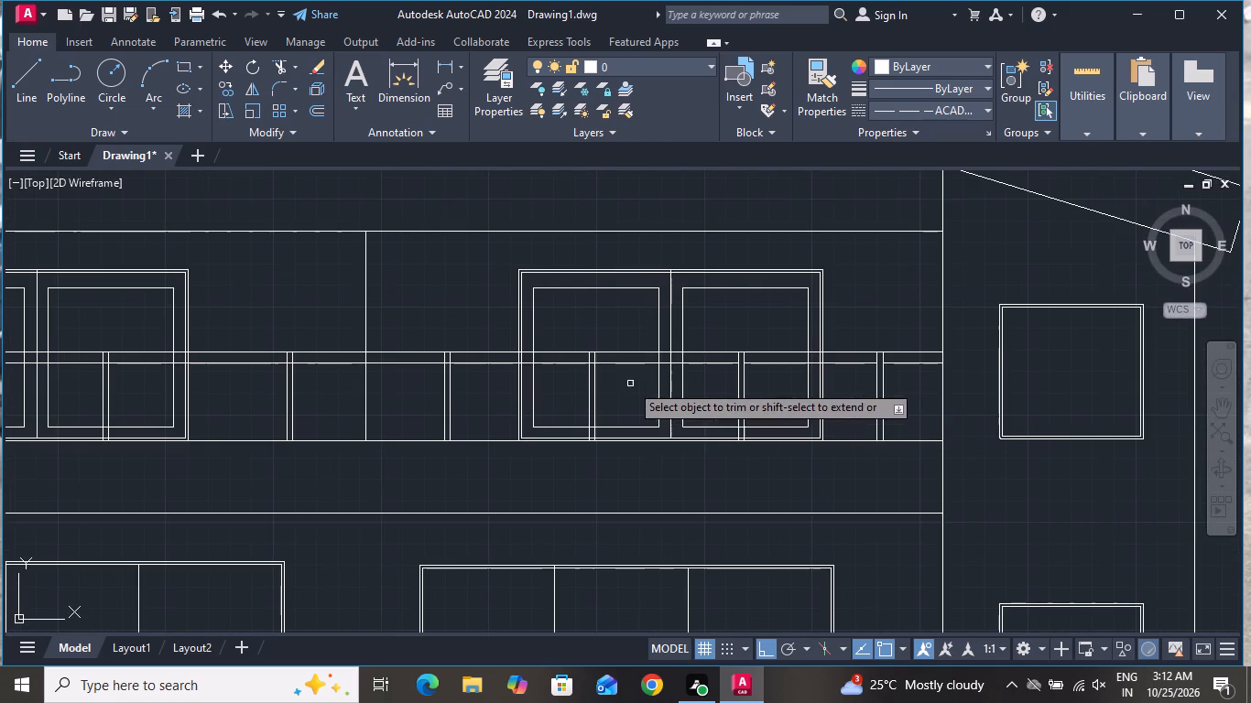
scroll(593, 361, "up", 3)
left_click(584, 369)
left_click(587, 356)
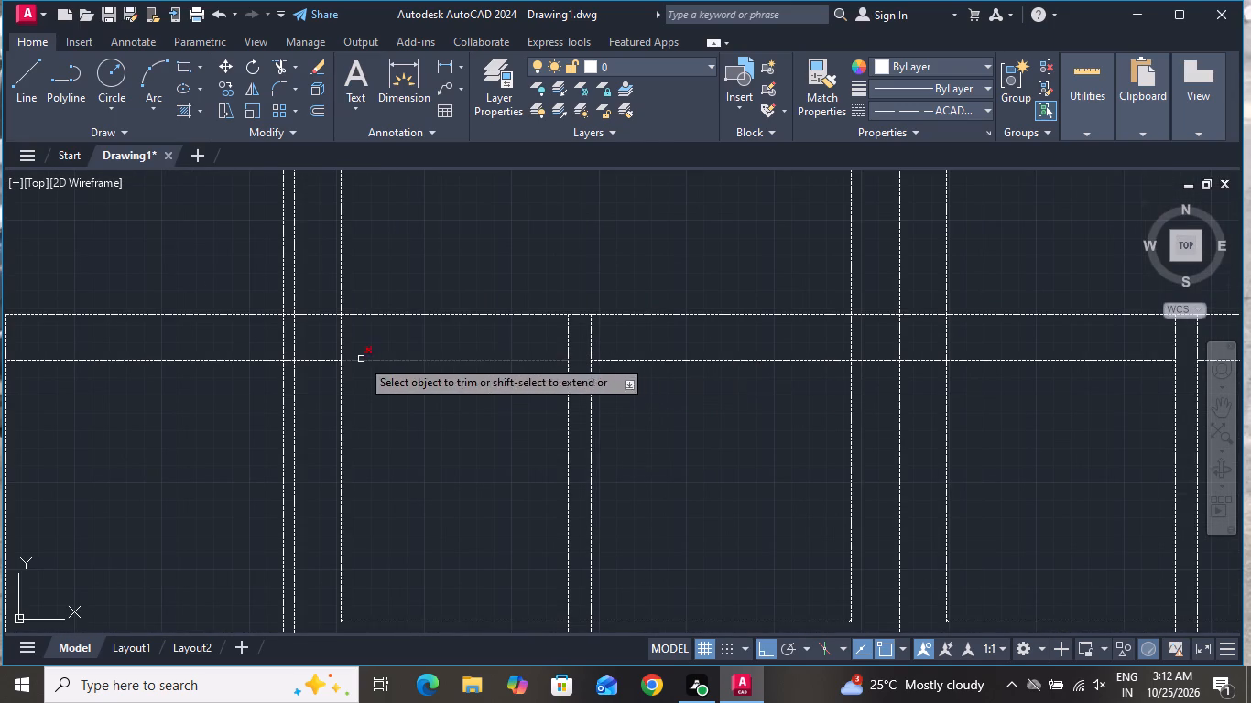
scroll(454, 399, "down", 2)
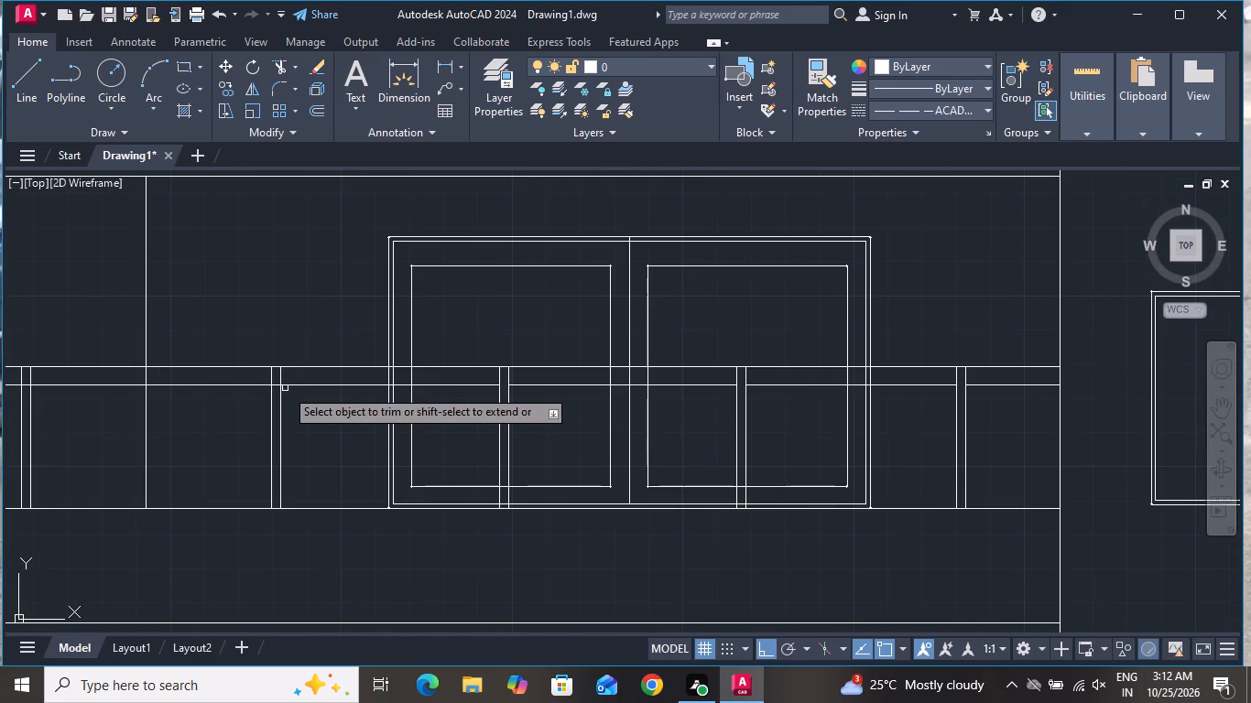
scroll(273, 383, "up", 3)
left_click(273, 383)
left_click(273, 395)
Trim the lower rail out of the baluster just left of the dividing line and the one in the first window's right pane.
scroll(452, 419, "down", 3)
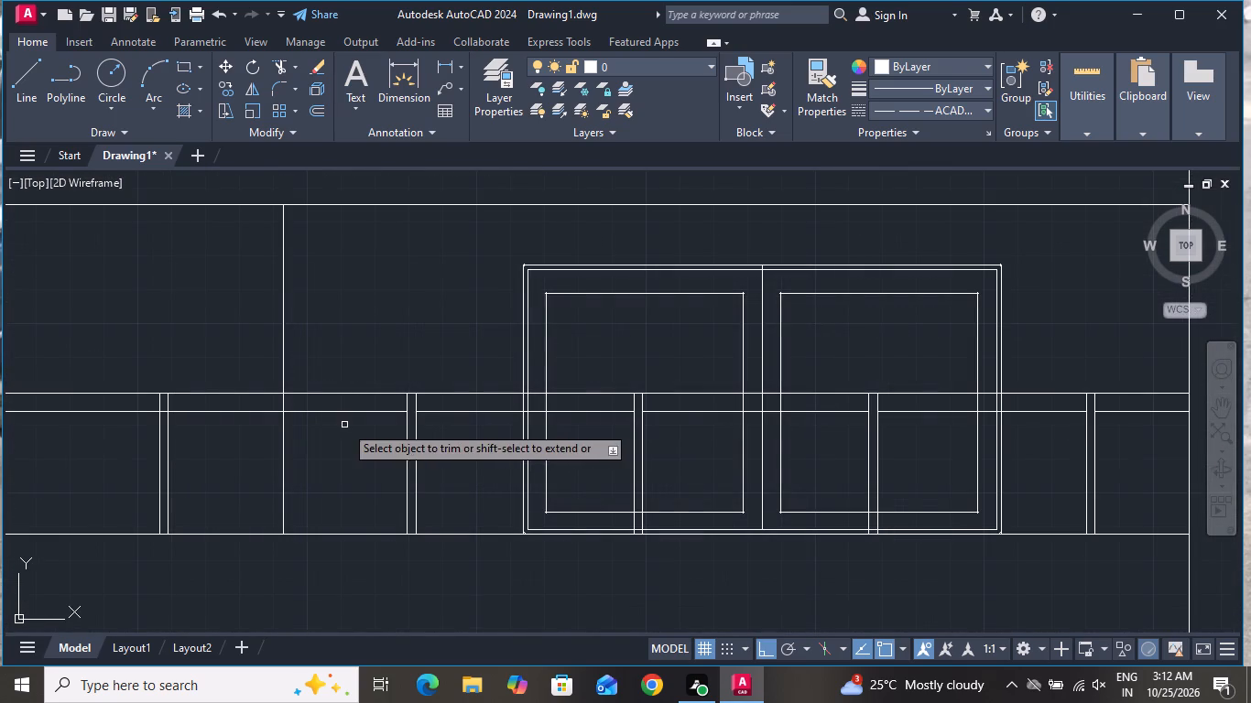
scroll(145, 406, "up", 4)
left_click(215, 421)
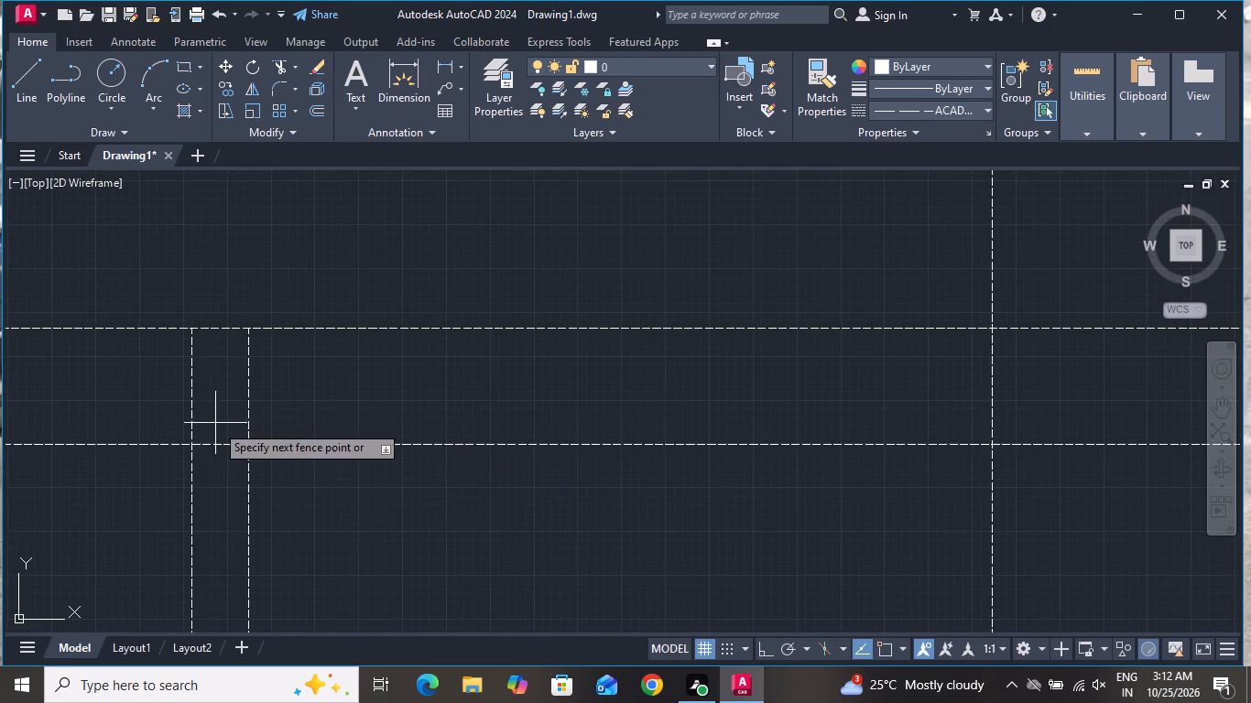
left_click(217, 450)
scroll(268, 453, "down", 3)
scroll(362, 466, "down", 1)
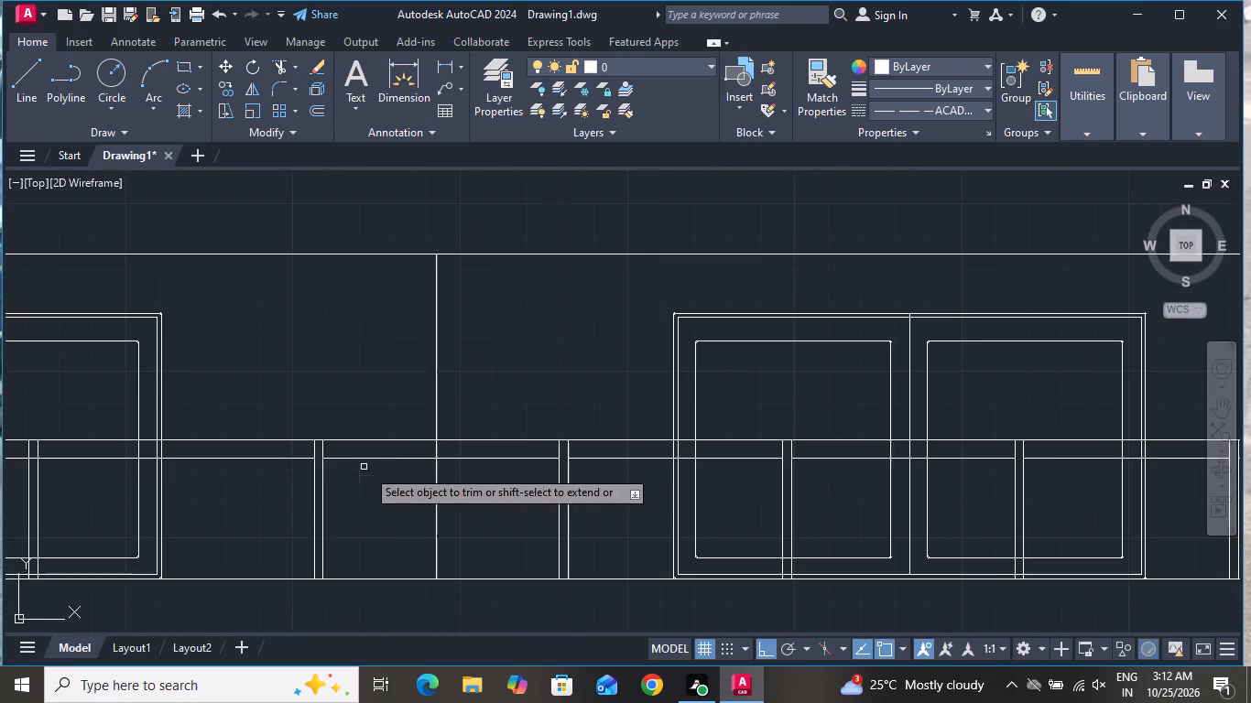
scroll(321, 511, "down", 1)
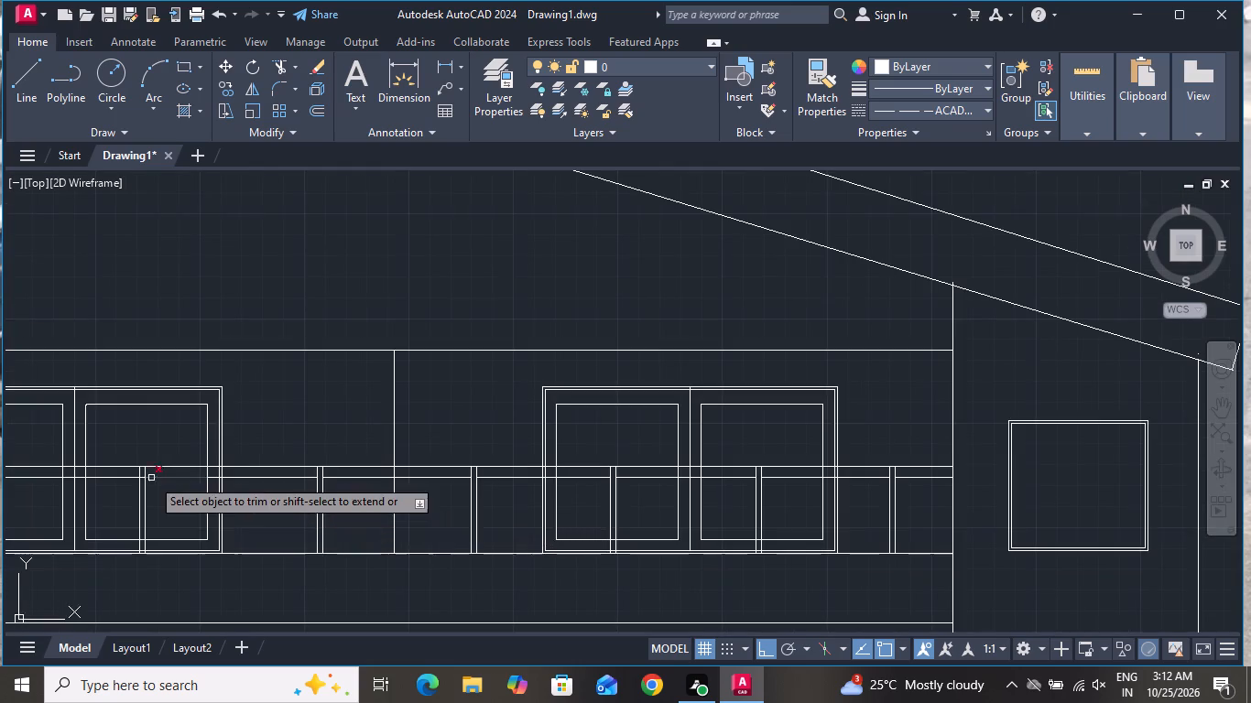
scroll(151, 478, "up", 3)
left_click(108, 467)
left_click(110, 488)
Trim the lower rail out of the two leftmost balusters, in the first window's left pane and near the left wall.
scroll(362, 487, "down", 1)
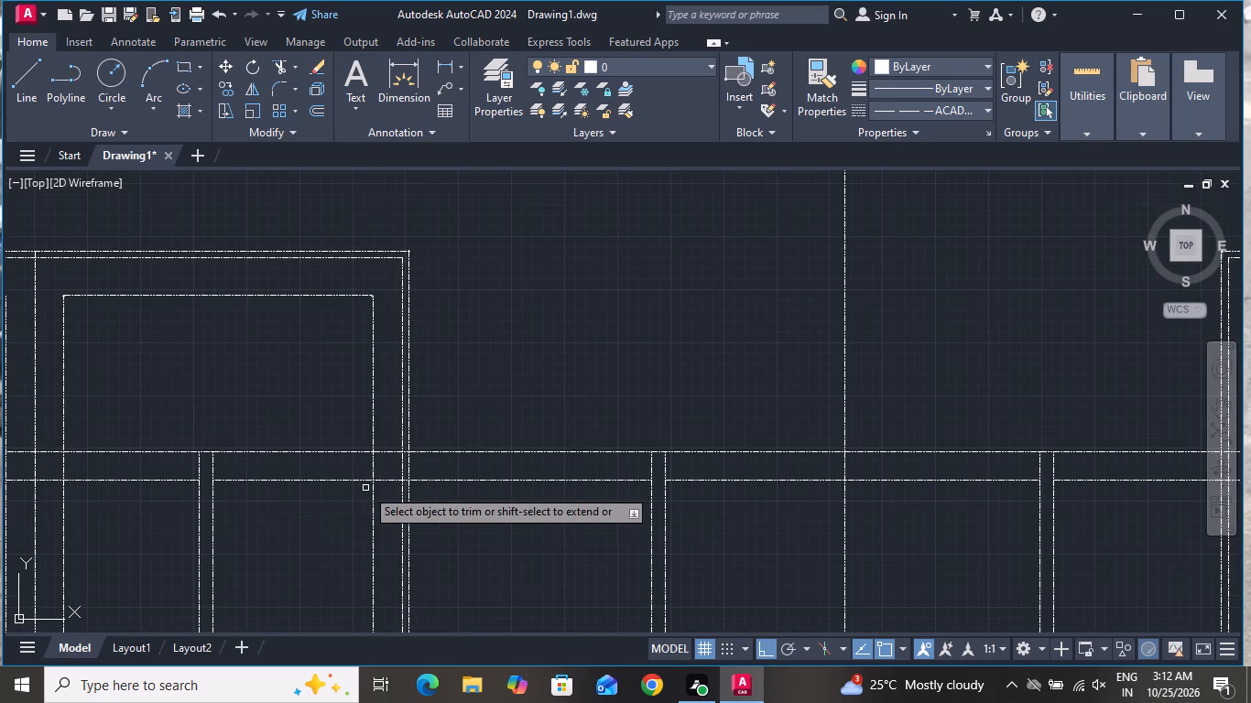
scroll(373, 478, "down", 2)
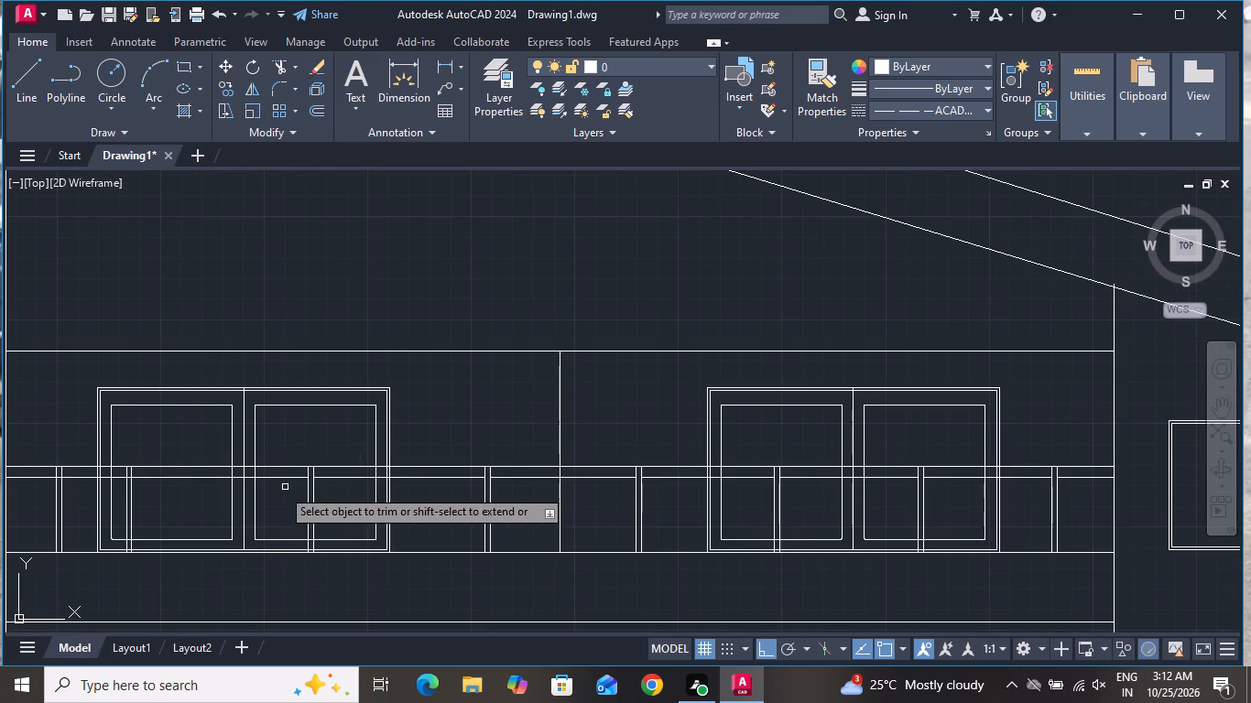
scroll(130, 487, "up", 5)
left_click(122, 416)
left_click(113, 457)
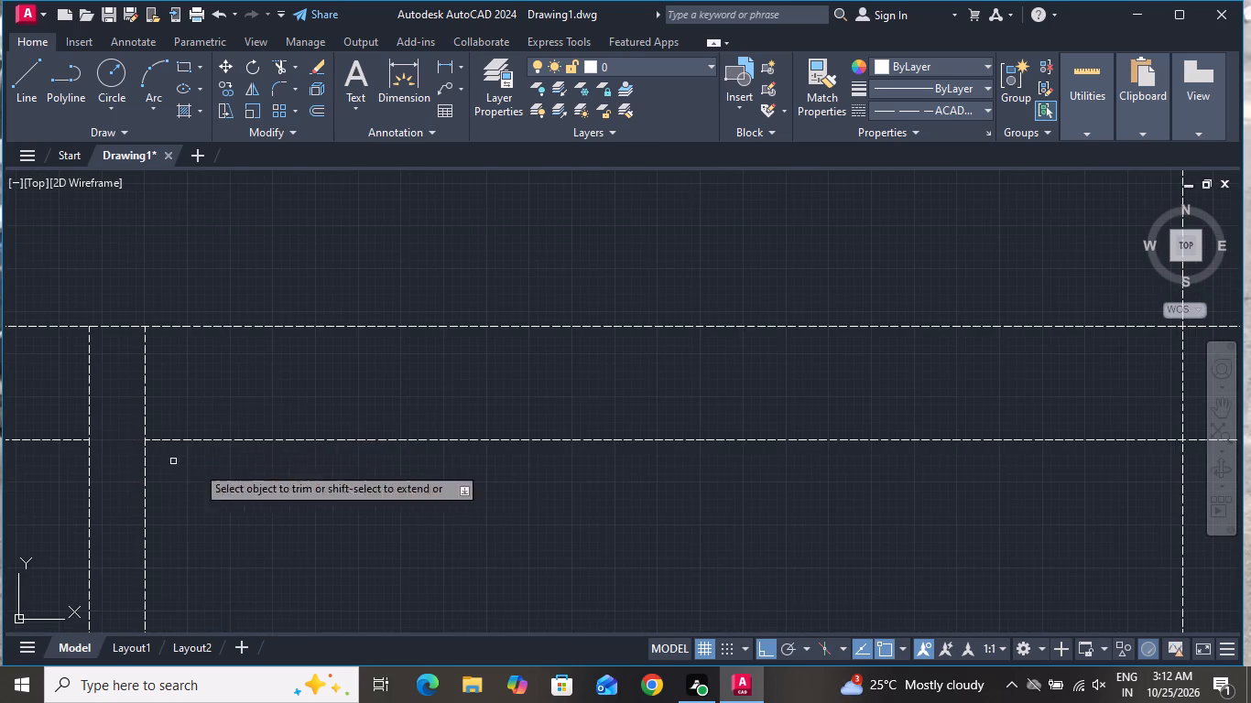
scroll(400, 518, "down", 4)
scroll(243, 499, "up", 3)
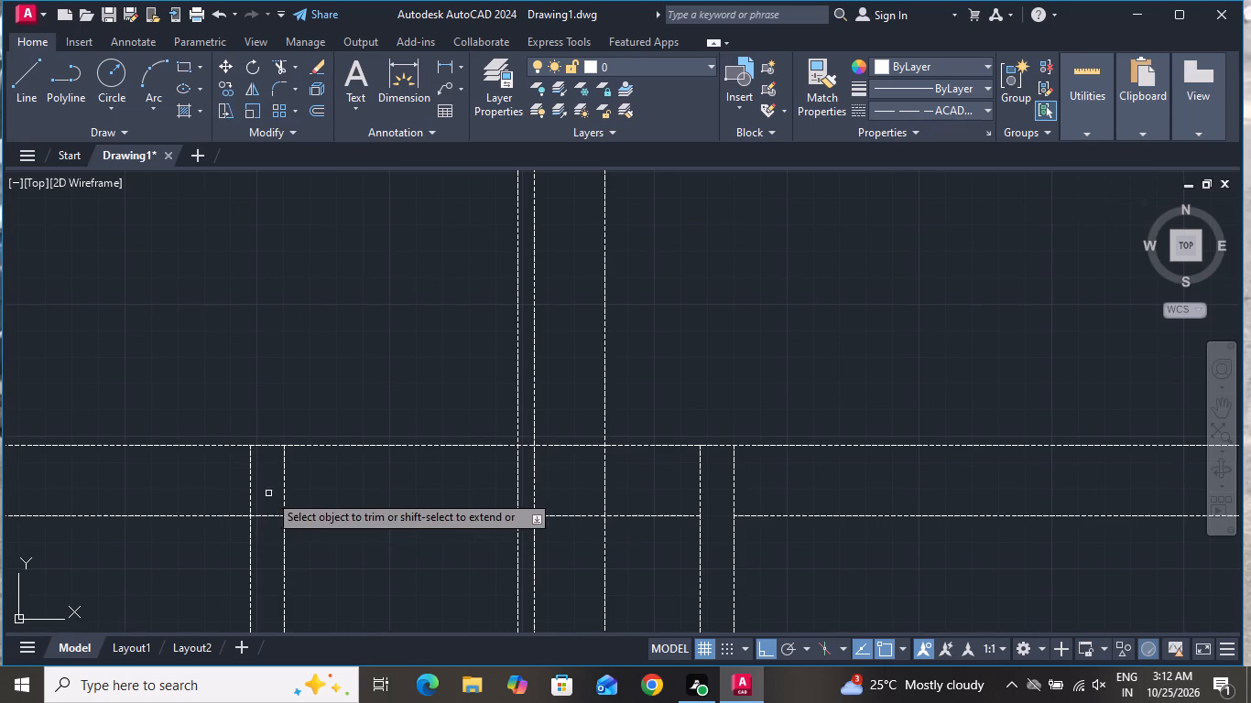
left_click(268, 493)
left_click(272, 548)
right_click(303, 360)
left_click(332, 394)
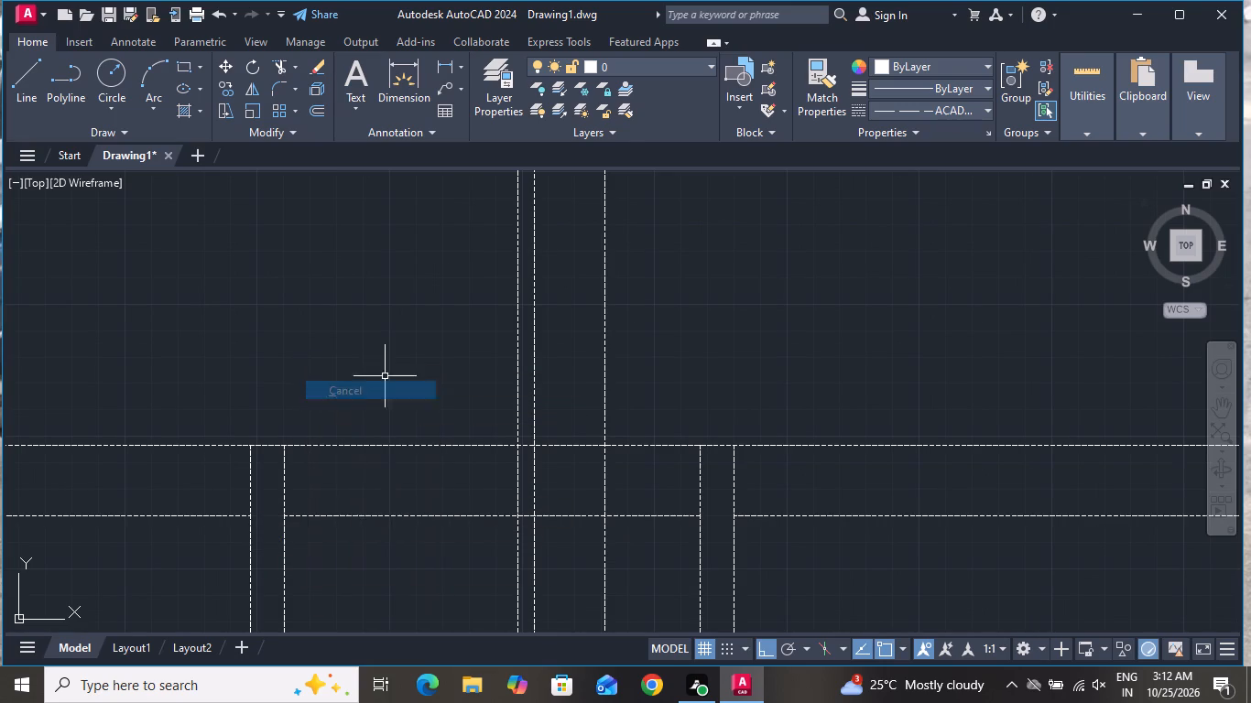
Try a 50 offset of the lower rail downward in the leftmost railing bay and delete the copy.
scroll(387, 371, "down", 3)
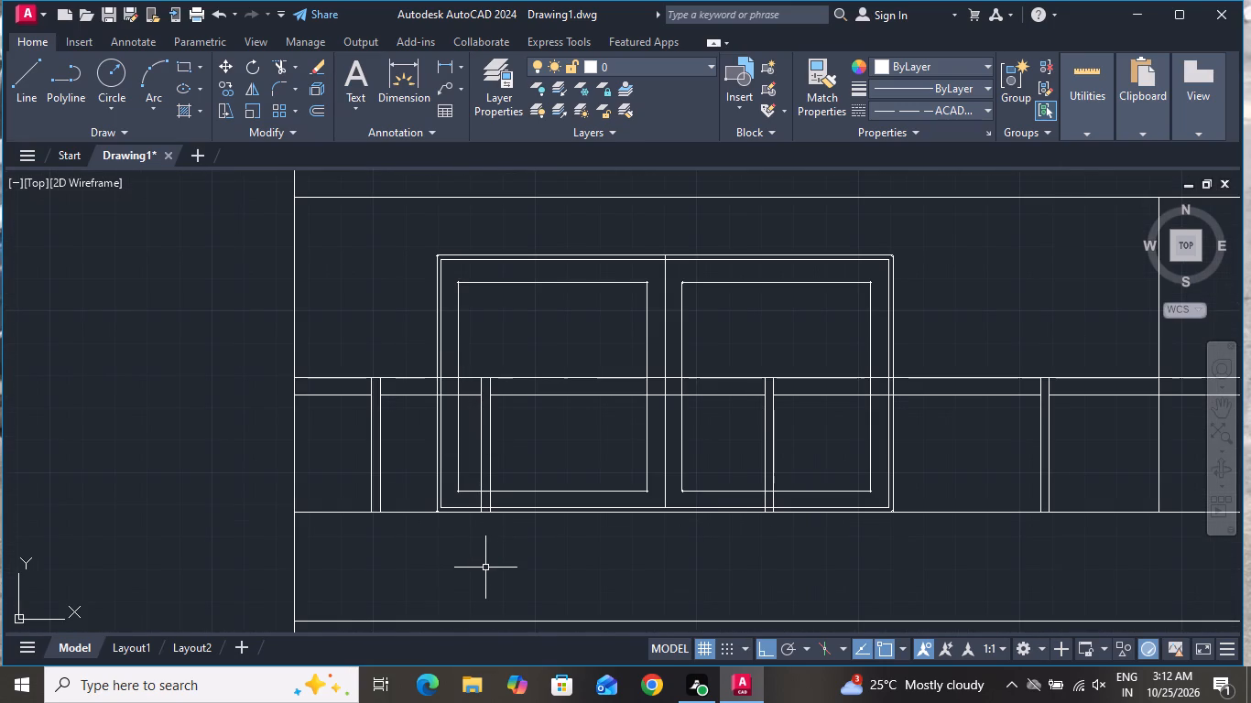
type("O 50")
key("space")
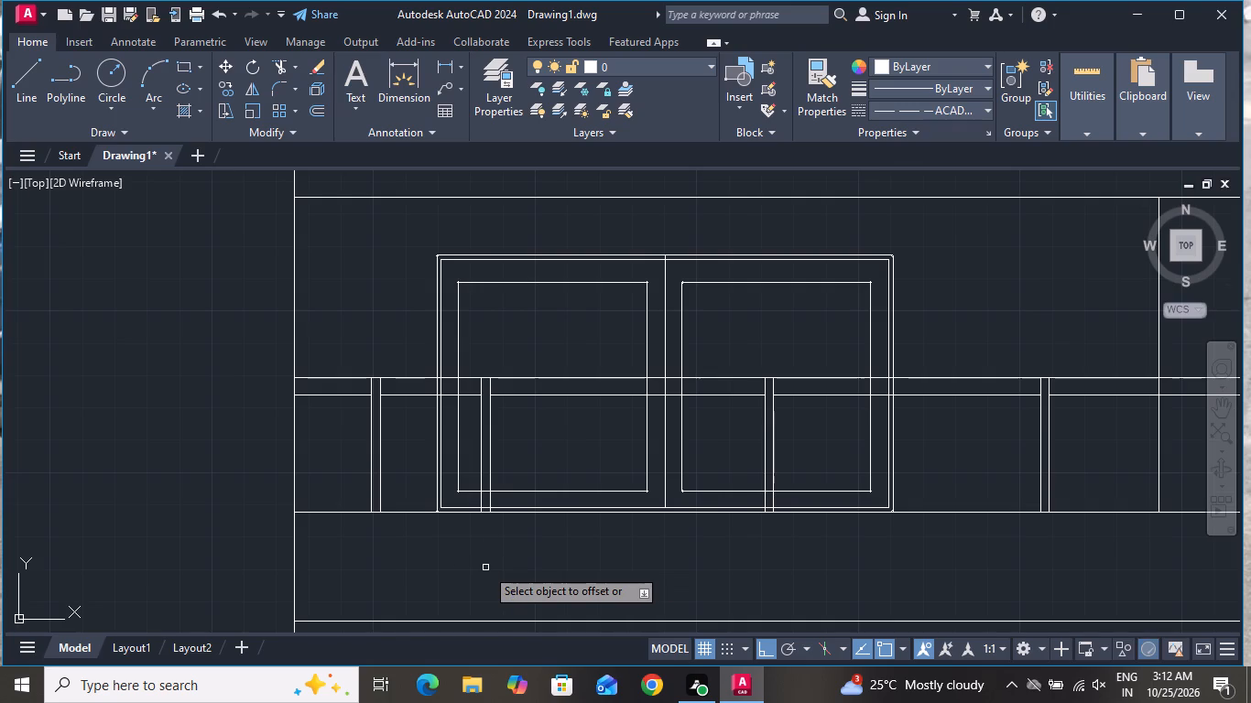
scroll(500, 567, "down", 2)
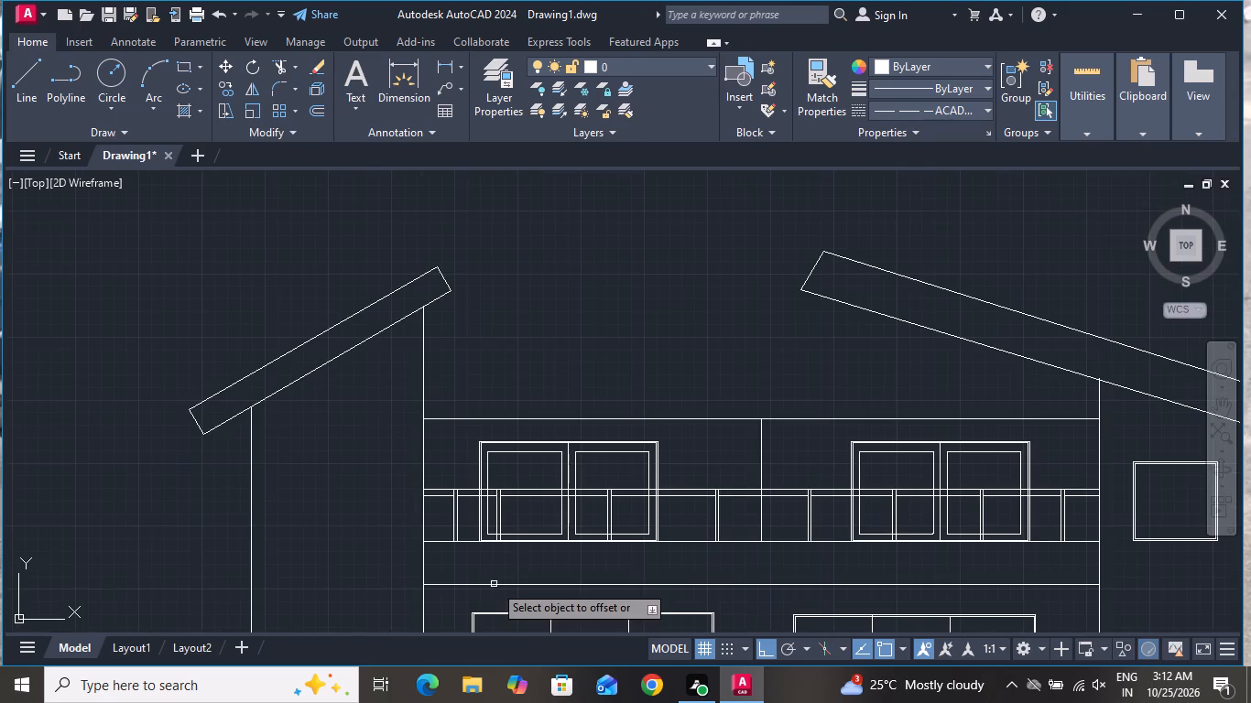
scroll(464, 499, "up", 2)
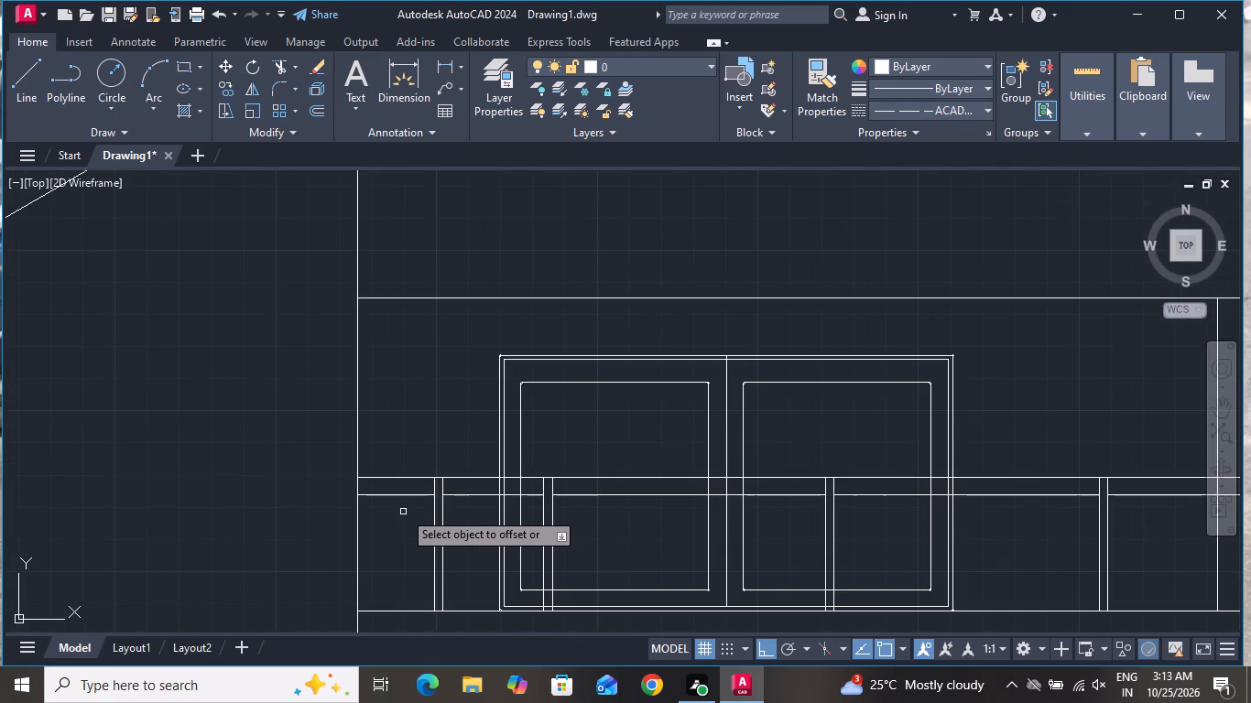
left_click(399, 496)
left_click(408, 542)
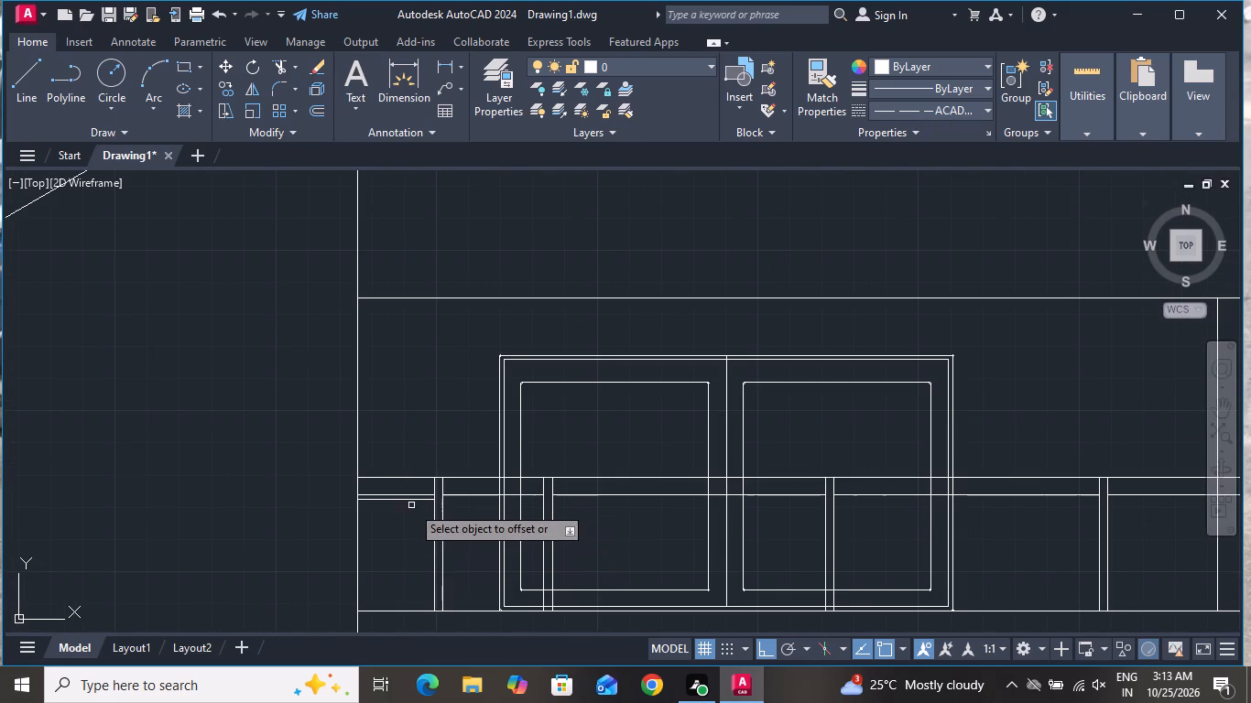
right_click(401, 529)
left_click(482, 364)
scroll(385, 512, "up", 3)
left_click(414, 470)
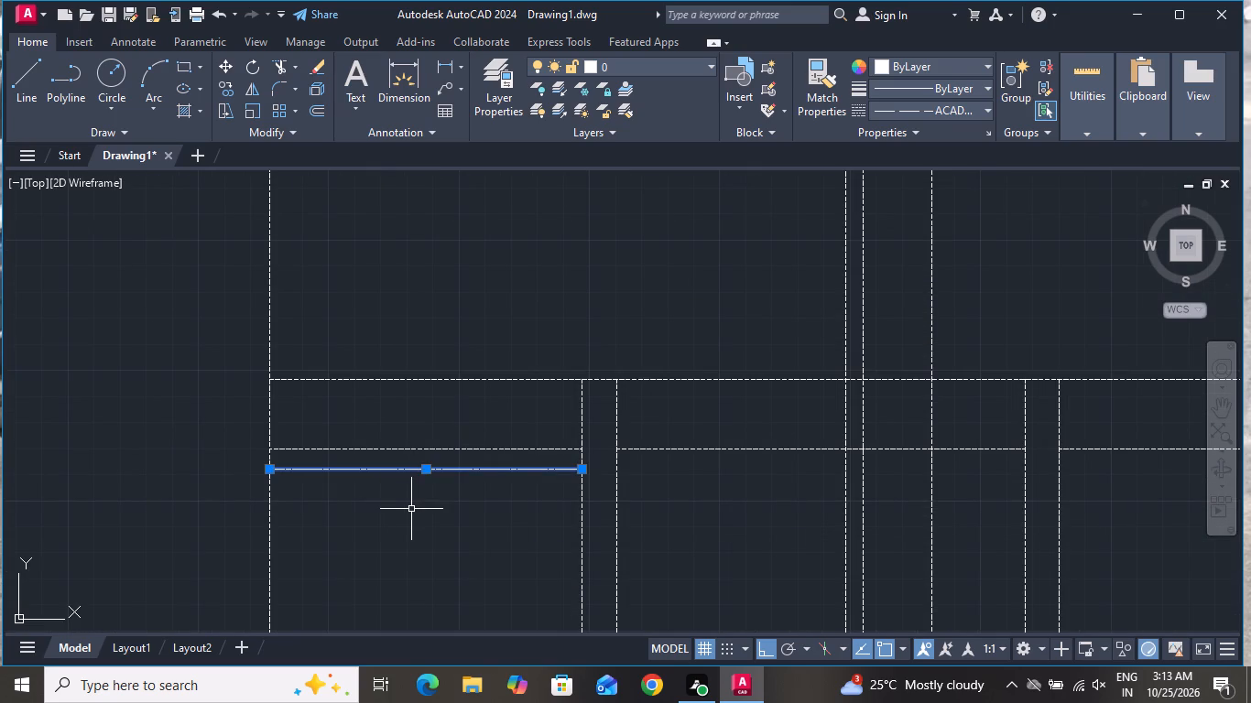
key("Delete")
Offset the lower rail downward in the leftmost railing bay four times in succession, 100 apart.
type("O 1")
type("00")
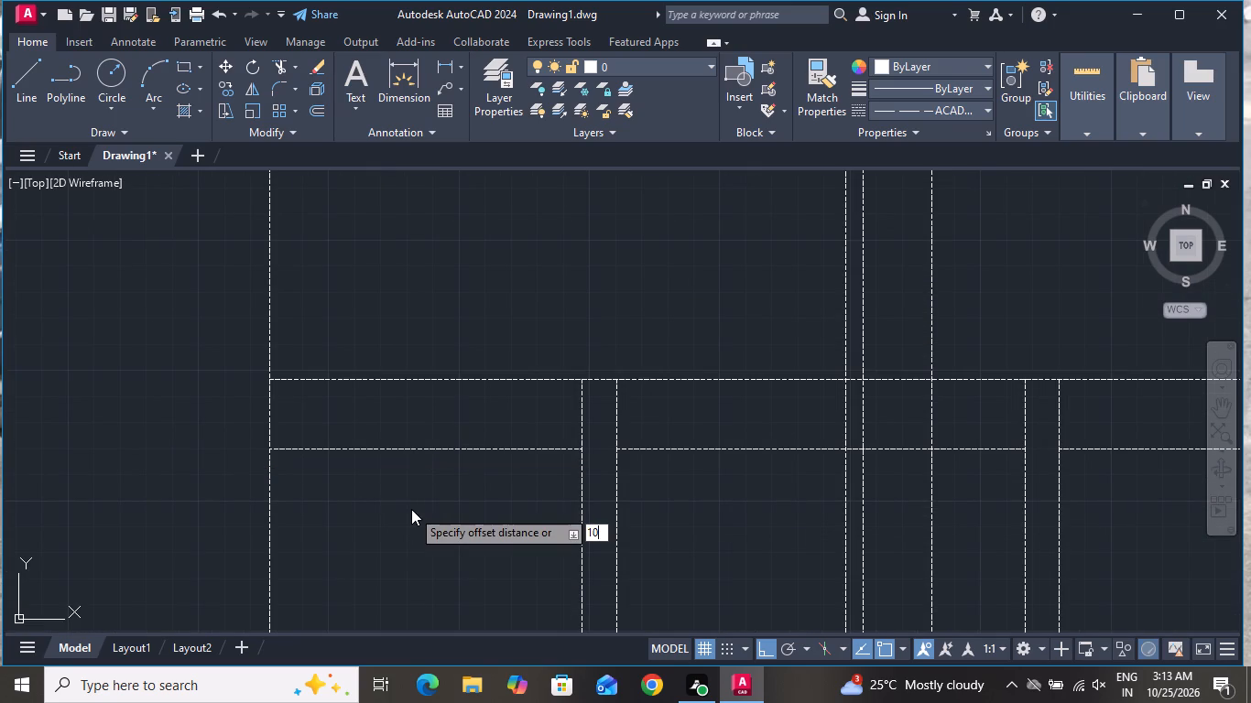
key("space")
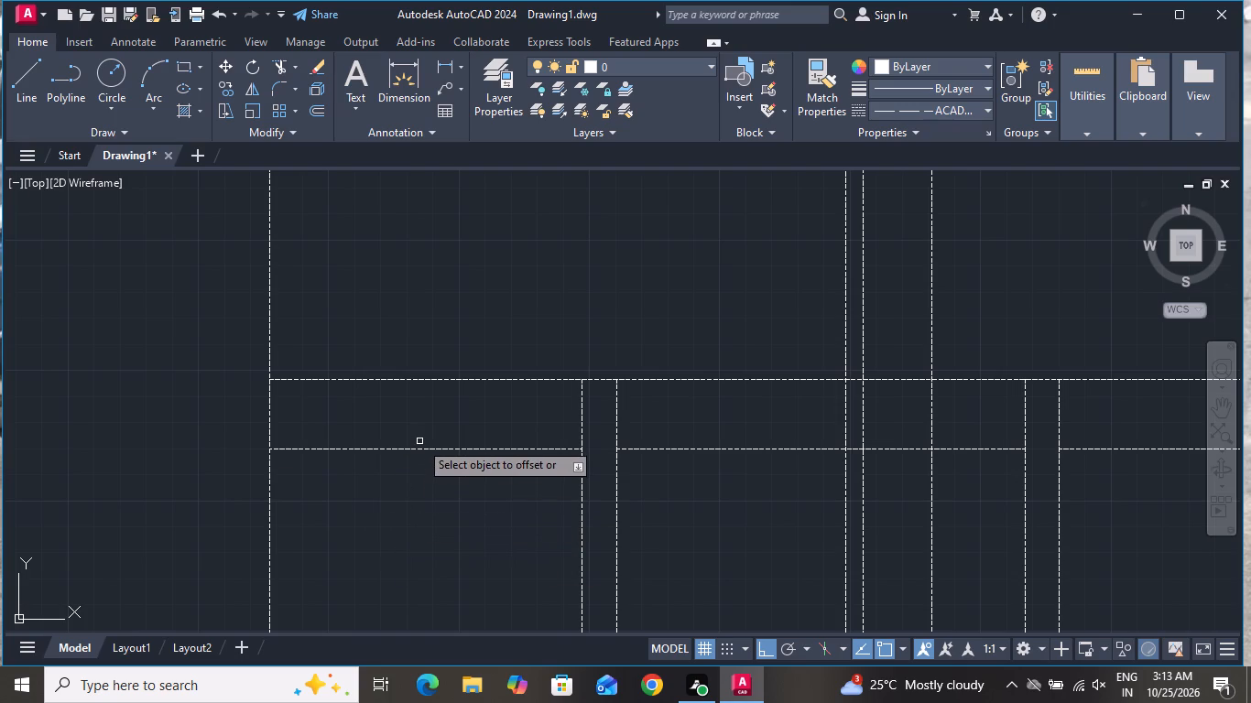
left_click(416, 451)
left_click(423, 568)
scroll(441, 493, "down", 1)
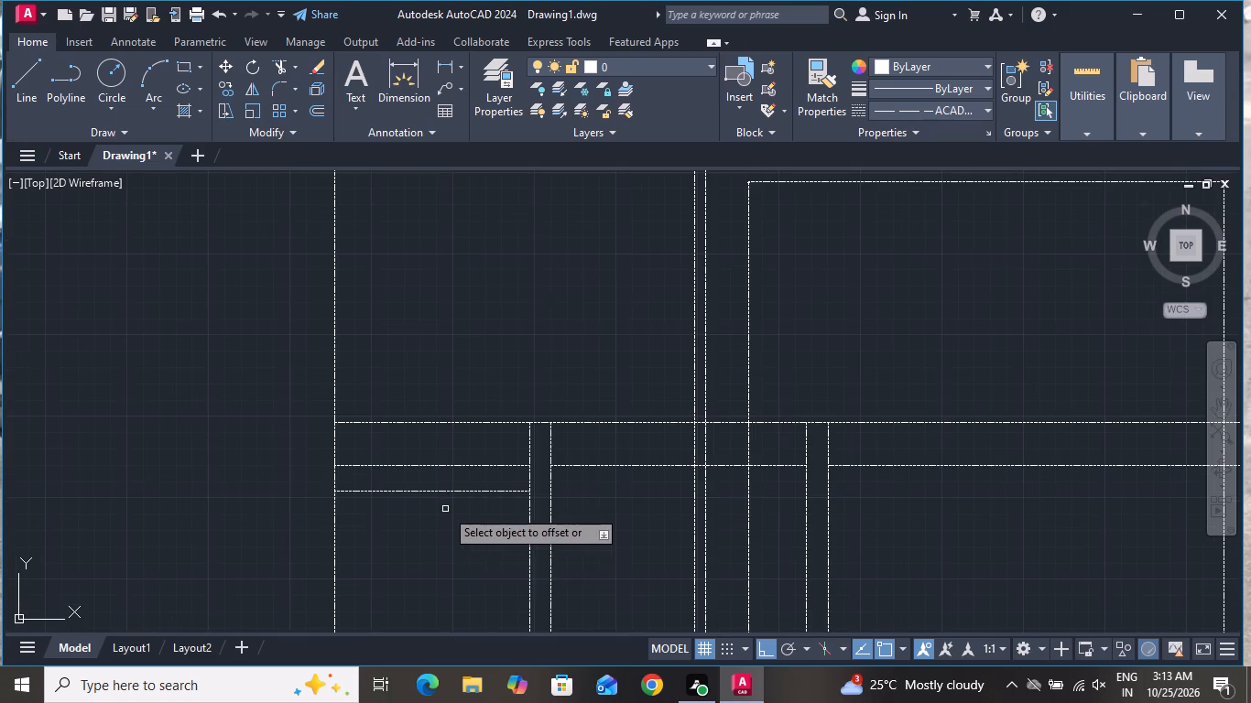
left_click(484, 492)
left_click(490, 579)
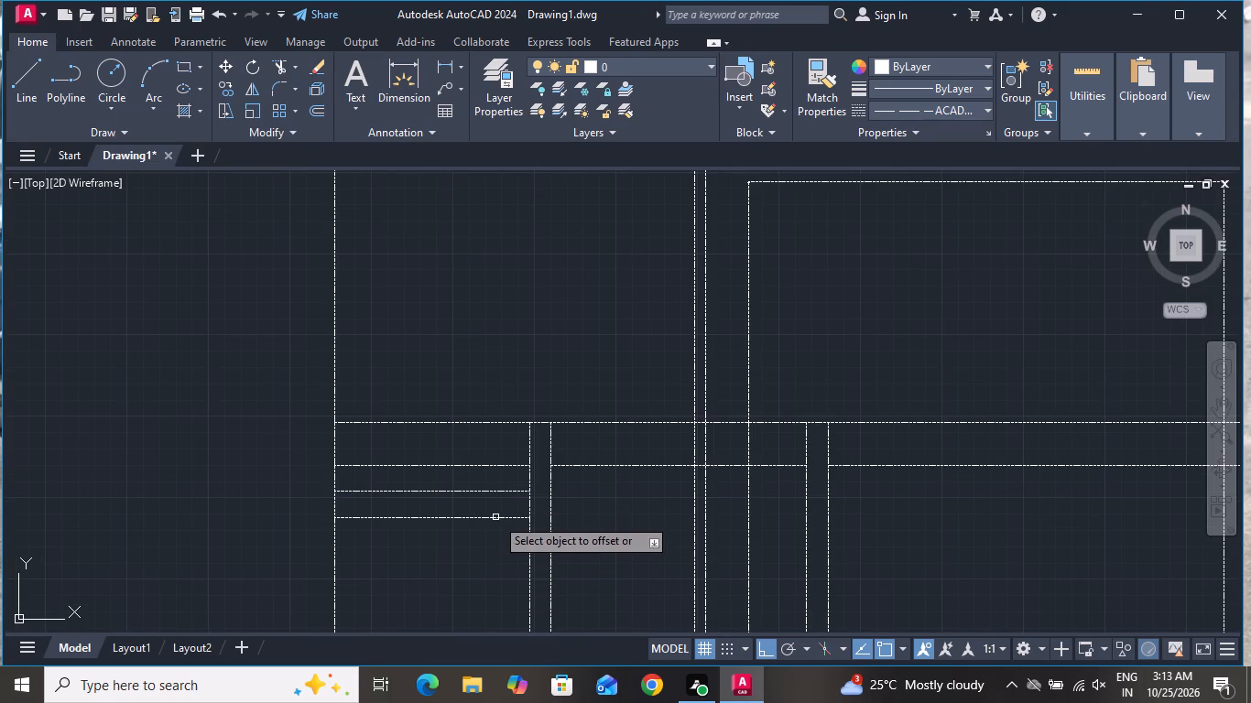
left_click(495, 517)
left_click(492, 620)
left_click(494, 546)
left_click(497, 606)
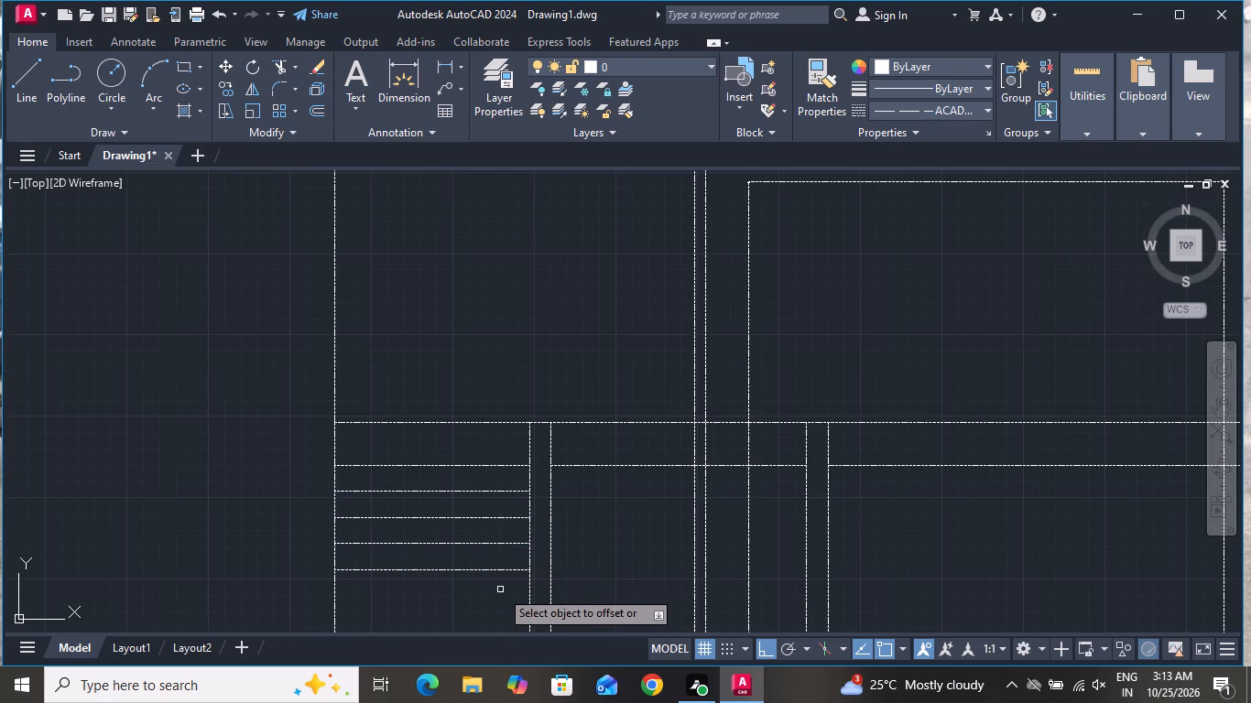
Add four more horizontal rails below the existing ones in the leftmost bay by successive 100 offsets.
scroll(506, 548, "down", 2)
left_click(477, 556)
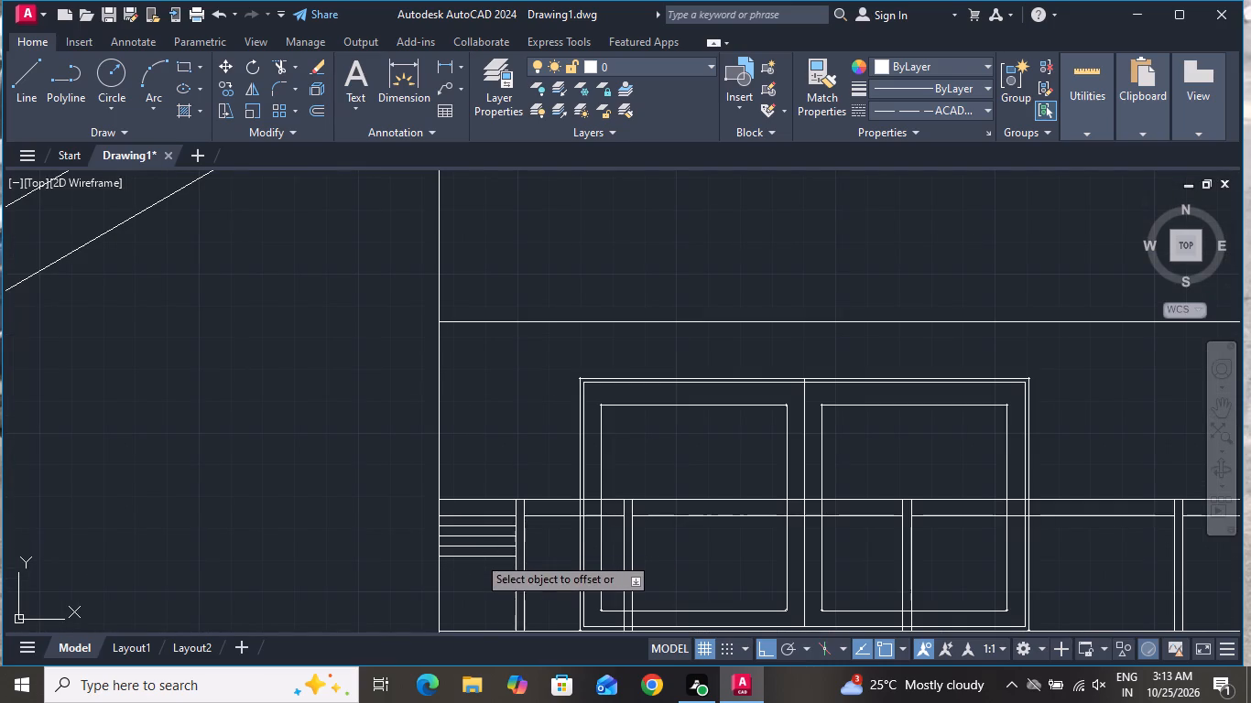
left_click(482, 611)
left_click(495, 565)
left_click(495, 614)
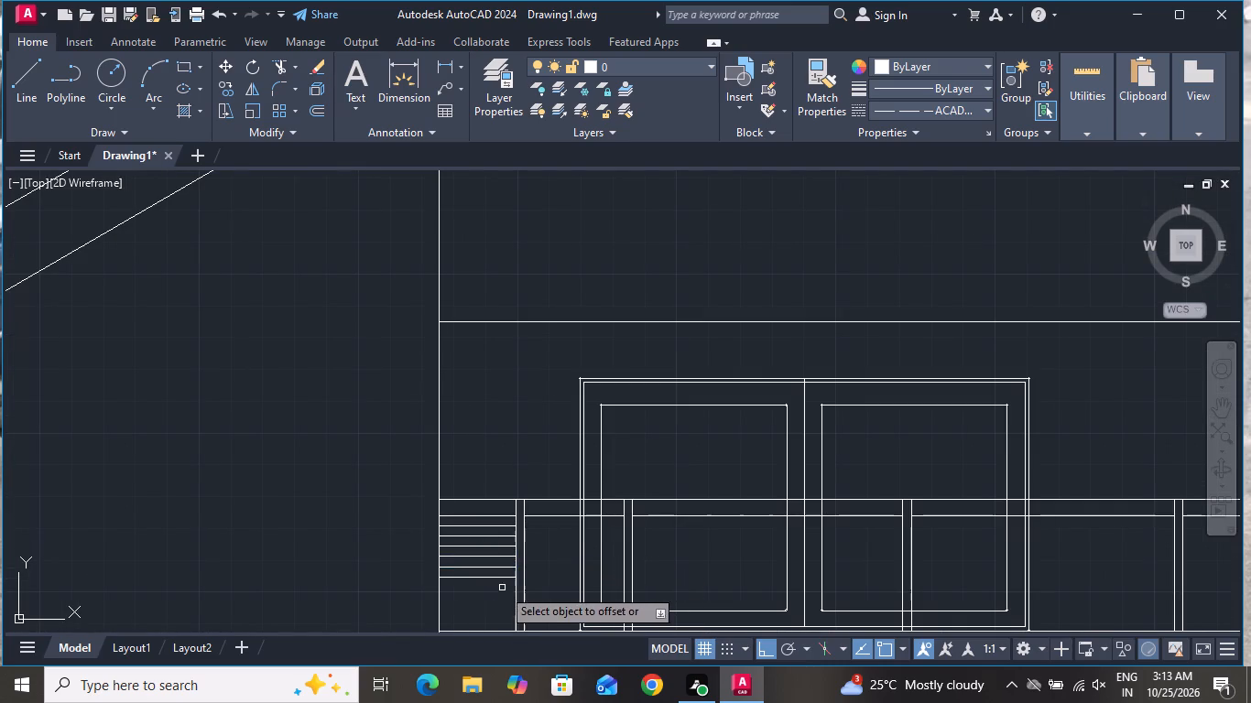
left_click(502, 577)
left_click(510, 646)
left_click(491, 608)
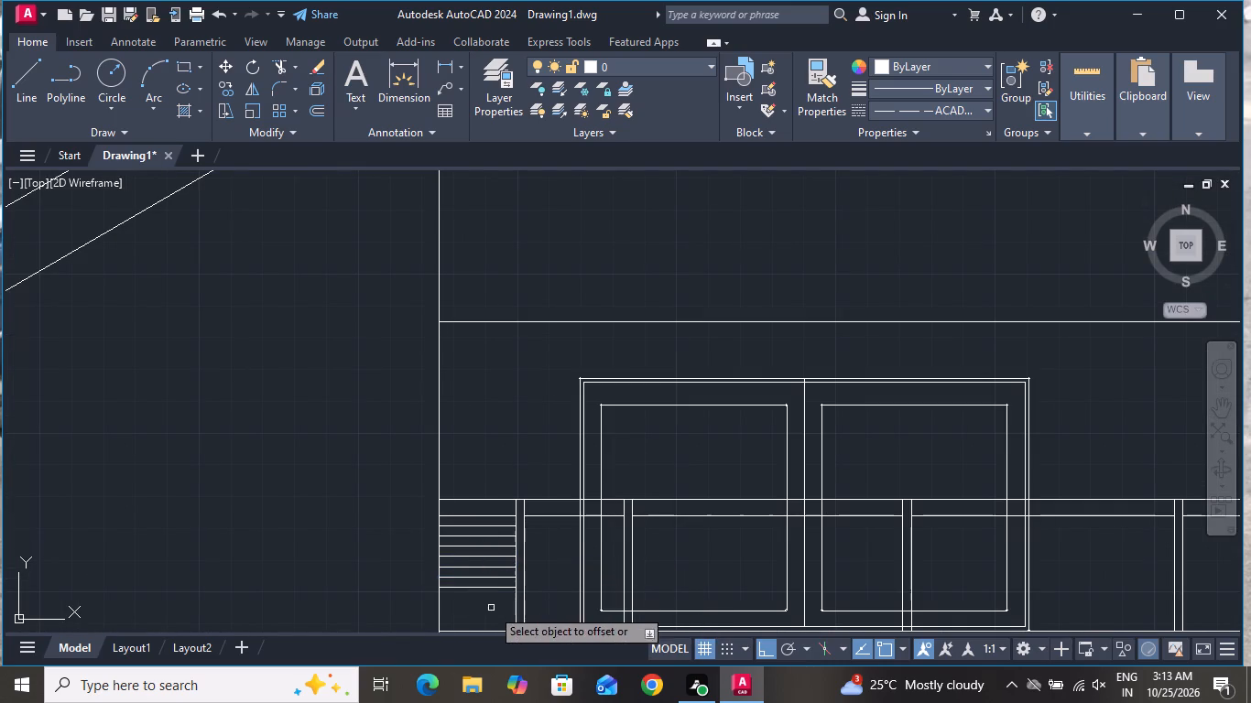
left_click(495, 587)
left_click(495, 626)
Complete the leftmost bay with two more rails offset 100 downward, ending just above the railing's base line.
left_click(497, 598)
left_click(497, 640)
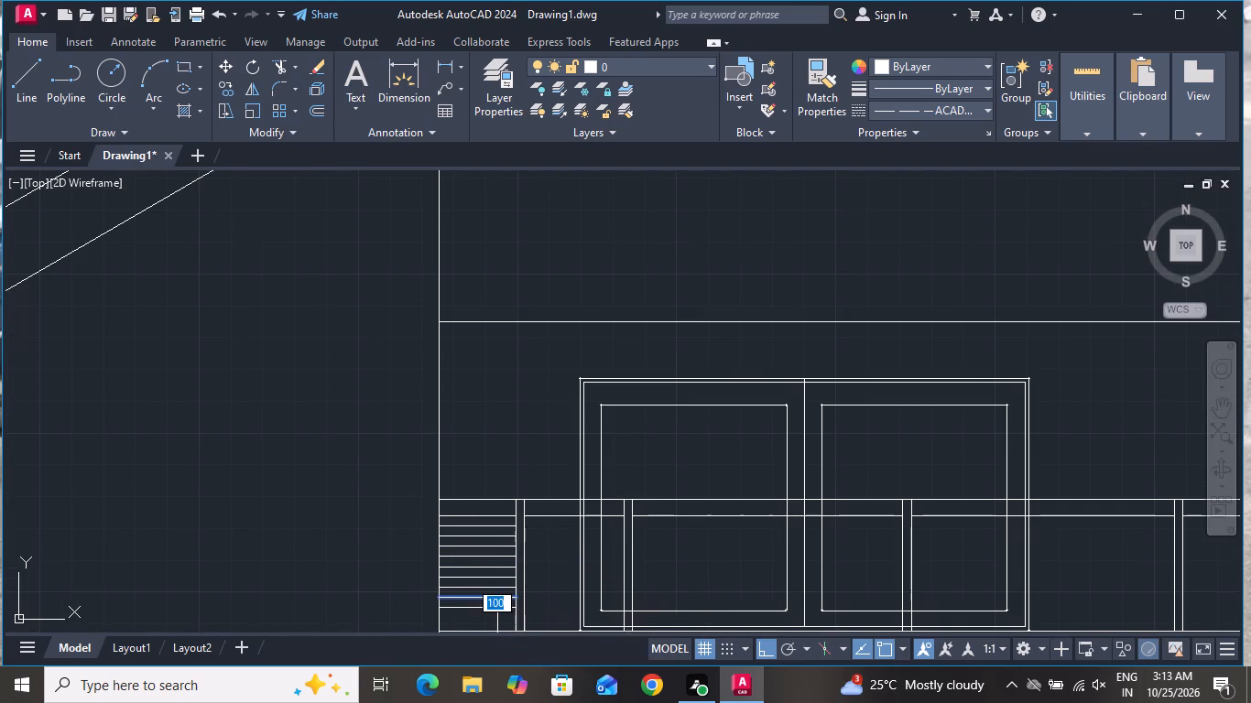
left_click(492, 619)
left_click(496, 608)
left_click(497, 644)
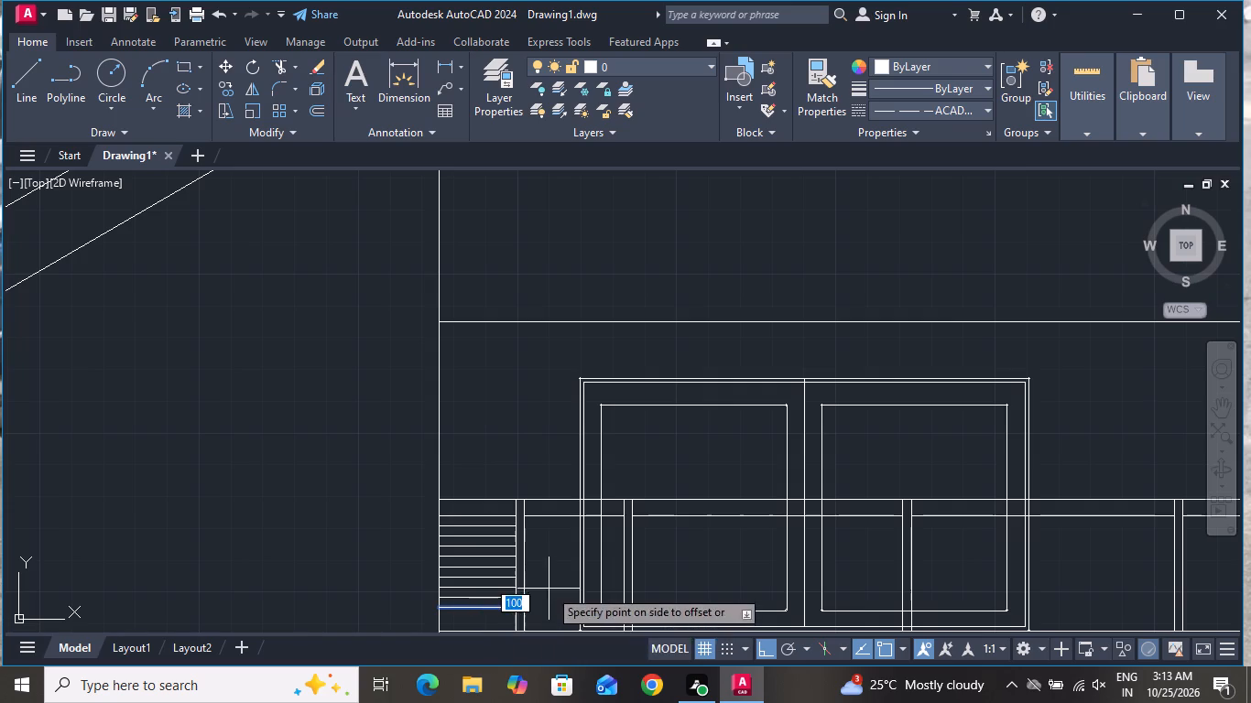
left_click(471, 649)
left_click(504, 658)
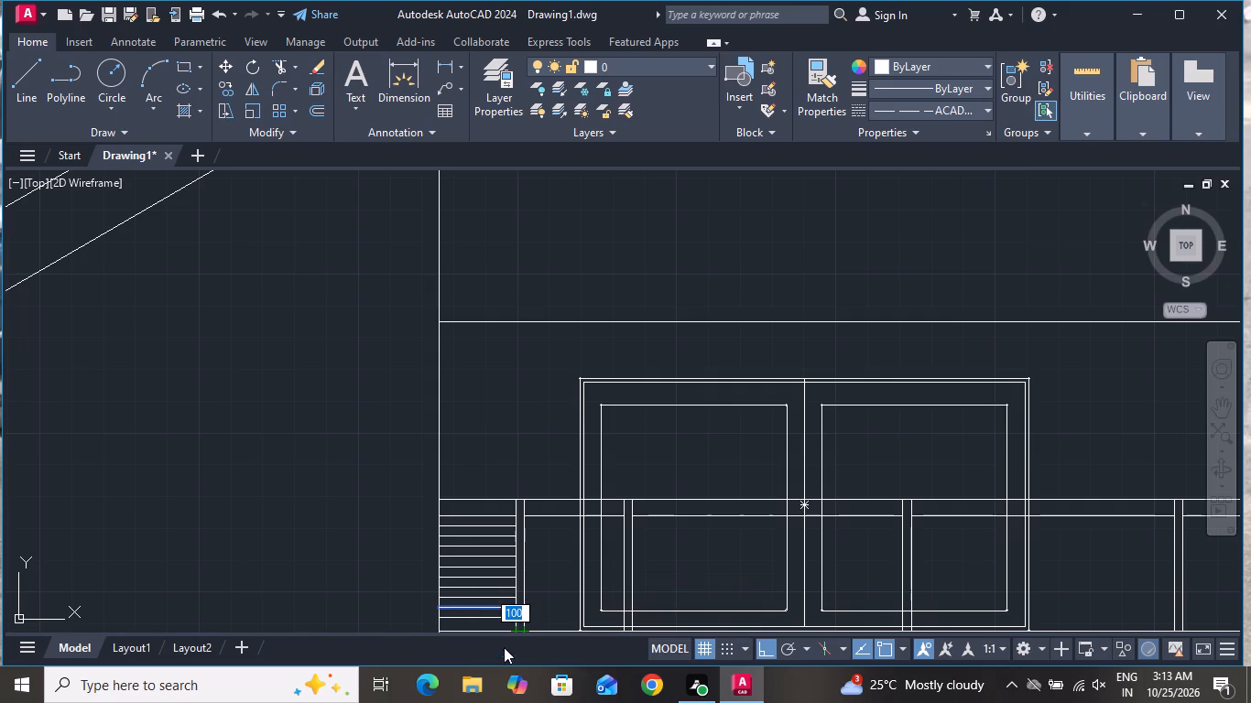
scroll(502, 570, "down", 3)
scroll(513, 624, "up", 2)
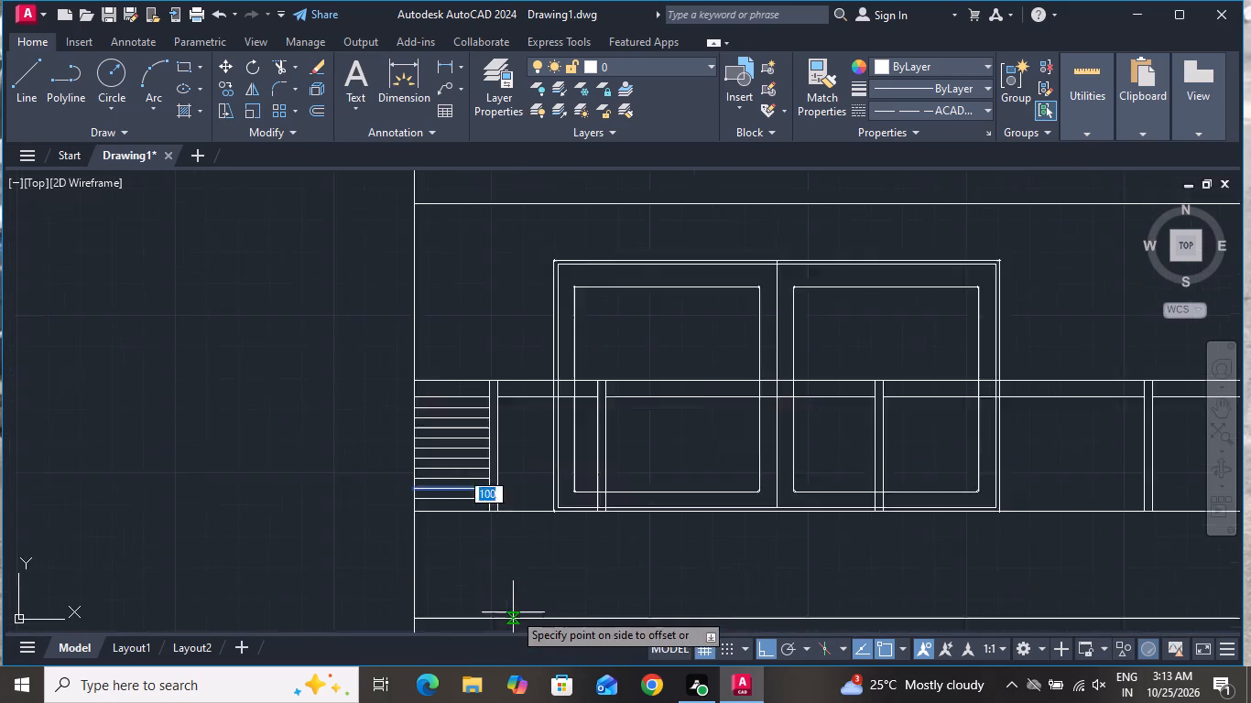
scroll(513, 611, "up", 2)
left_click(470, 510)
Offset the lower rail between the two leftmost balusters downward five times in succession, 100 apart.
scroll(451, 497, "down", 3)
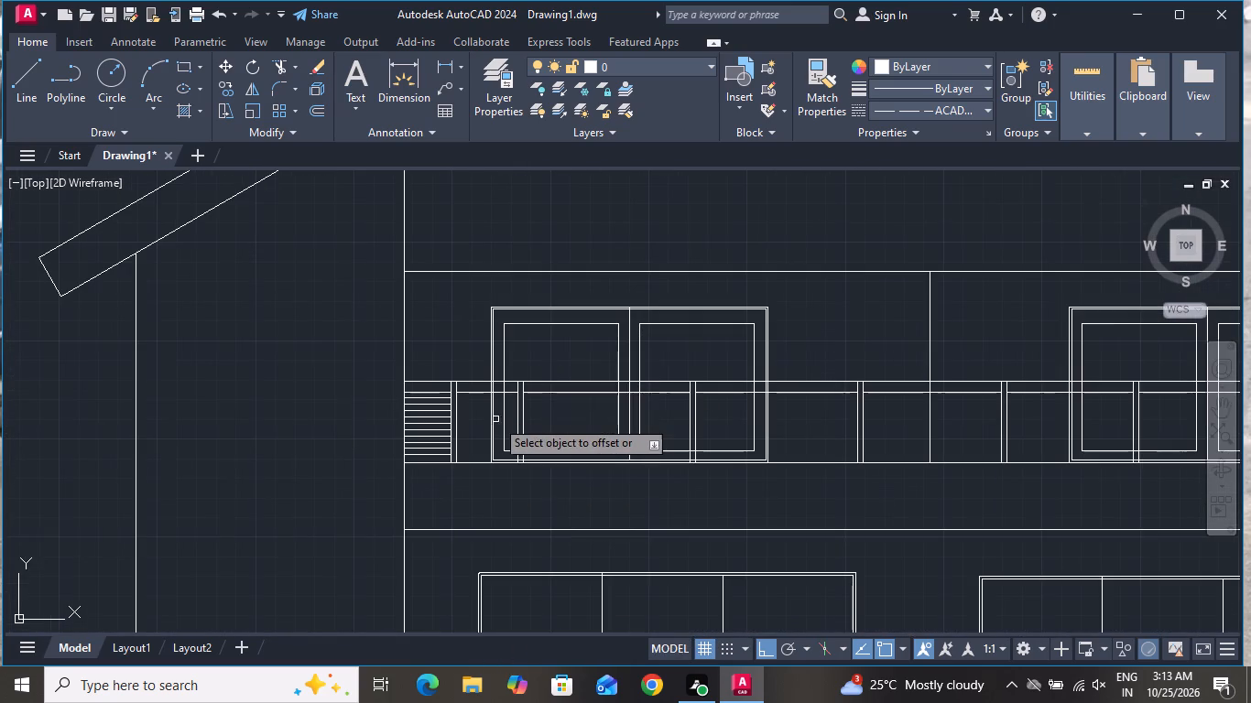
scroll(481, 407, "up", 2)
left_click(484, 369)
left_click(491, 432)
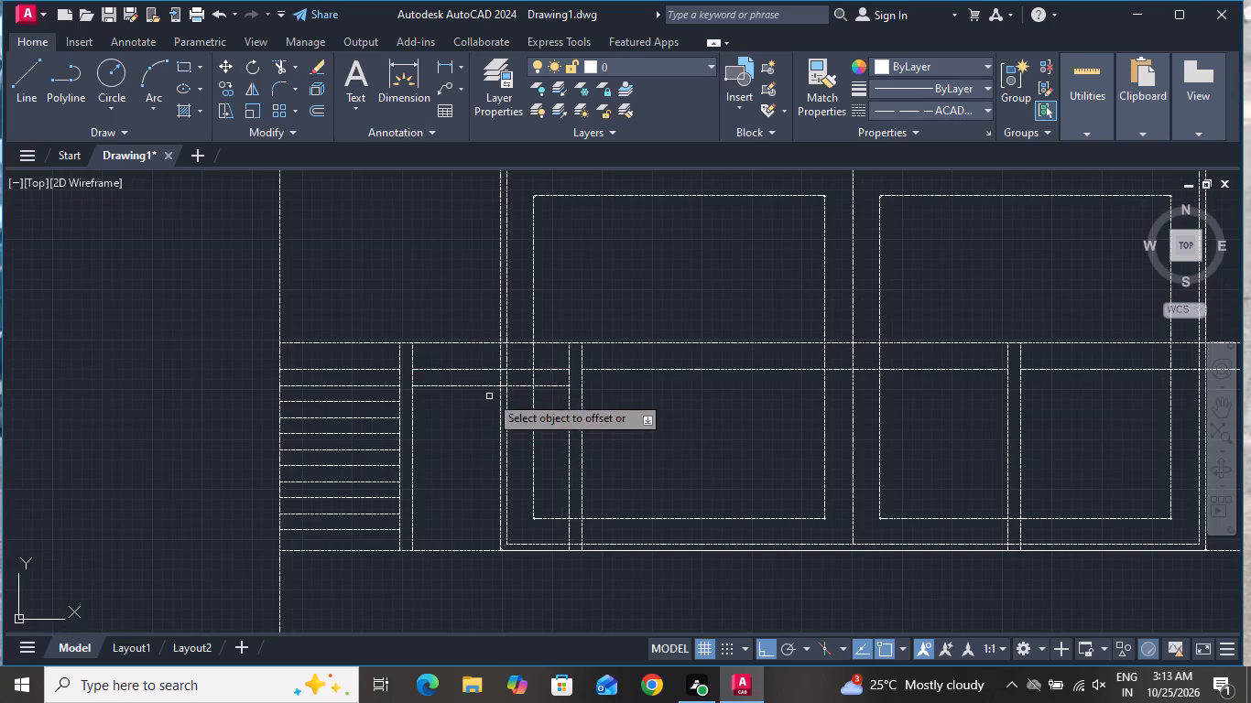
left_click(489, 385)
left_click(487, 442)
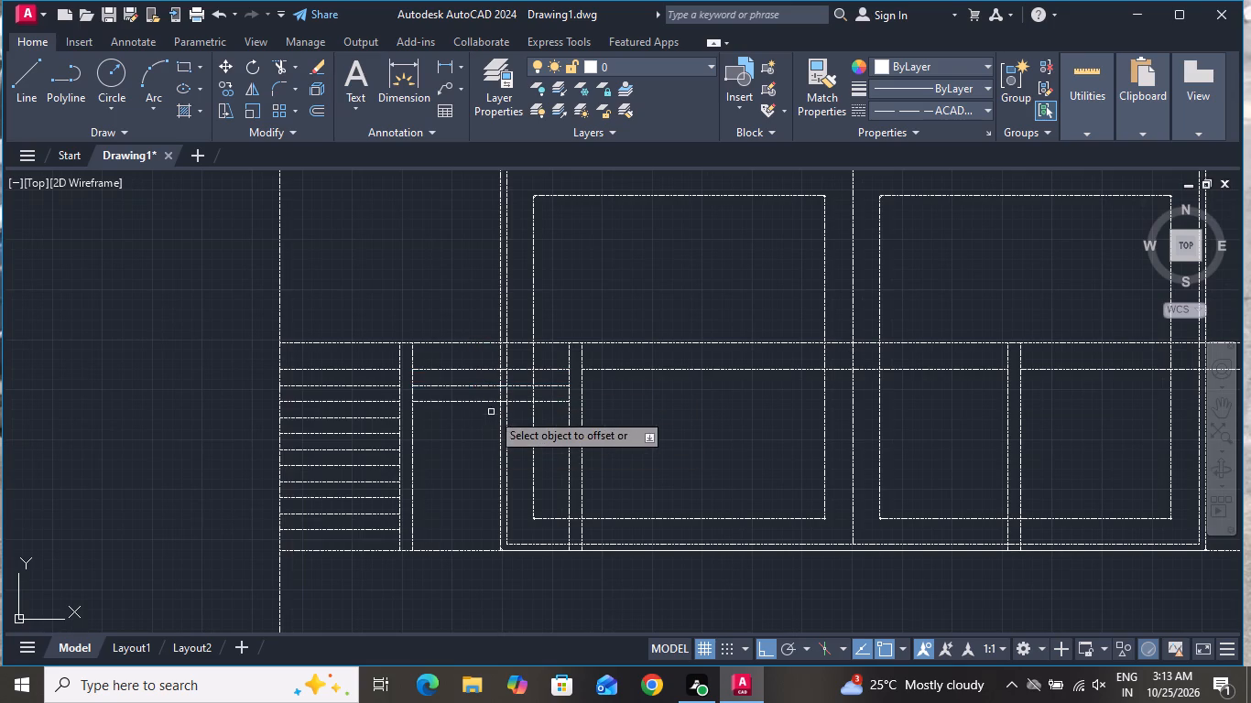
left_click(493, 403)
left_click(493, 451)
left_click(490, 418)
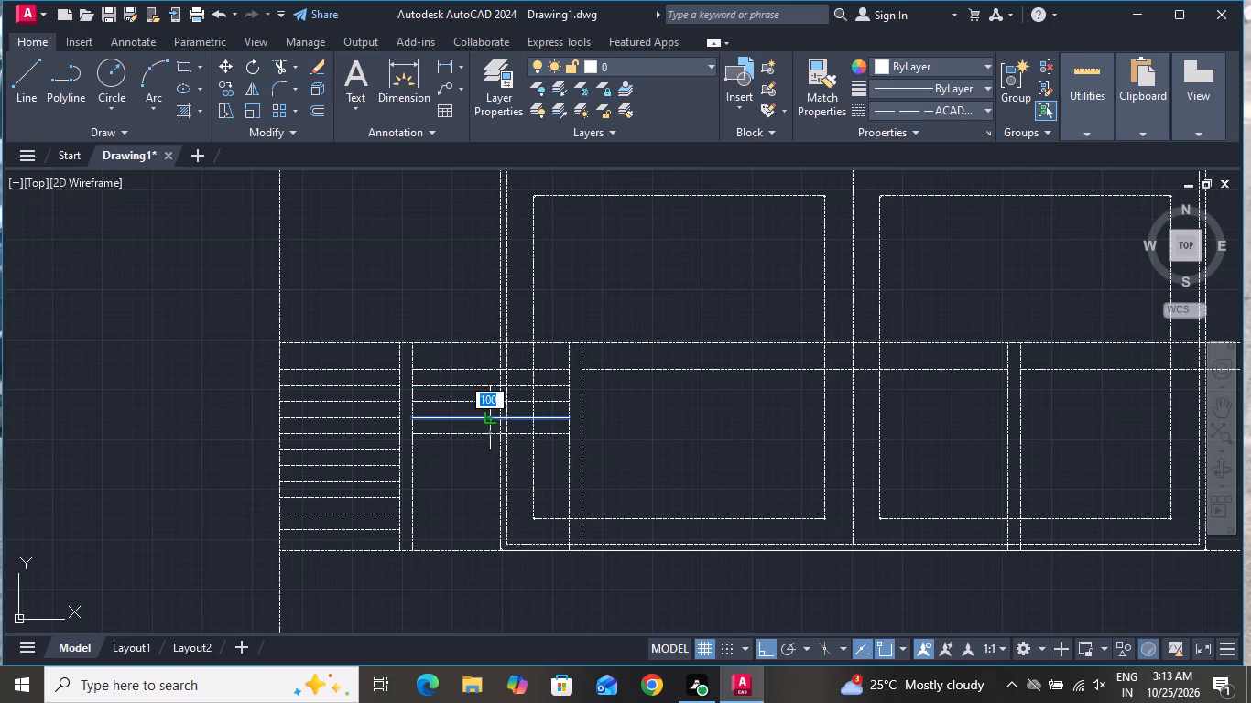
left_click(483, 481)
left_click(484, 432)
left_click(472, 489)
Complete the second bay with five more rails offset 100 downward, ending just above the railing's base line.
left_click(481, 447)
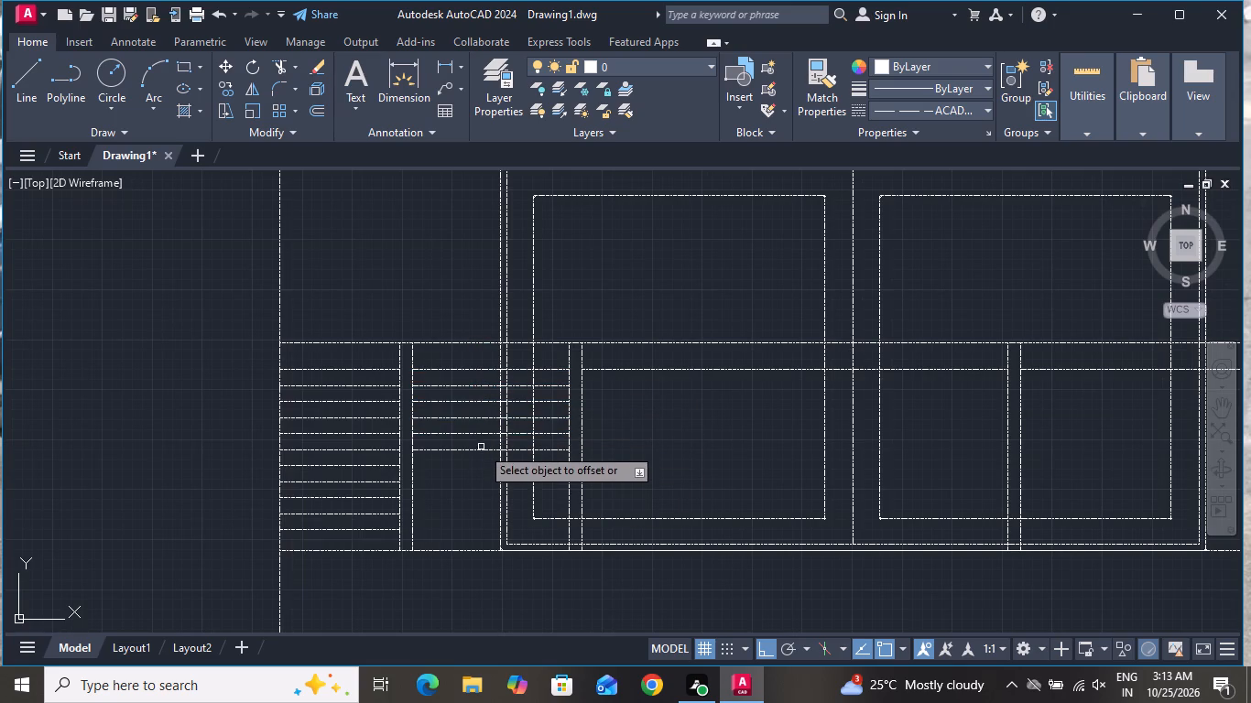
left_click(480, 452)
left_click(480, 510)
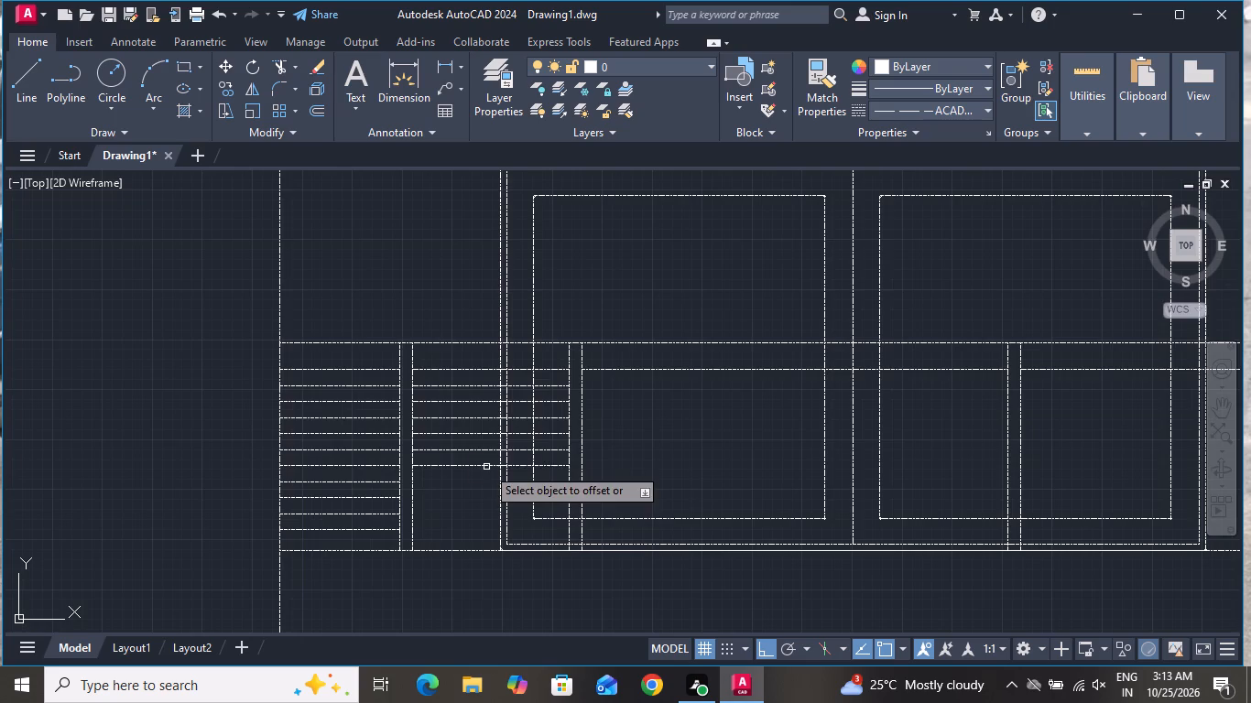
left_click(486, 467)
left_click(486, 504)
left_click(486, 482)
left_click(480, 540)
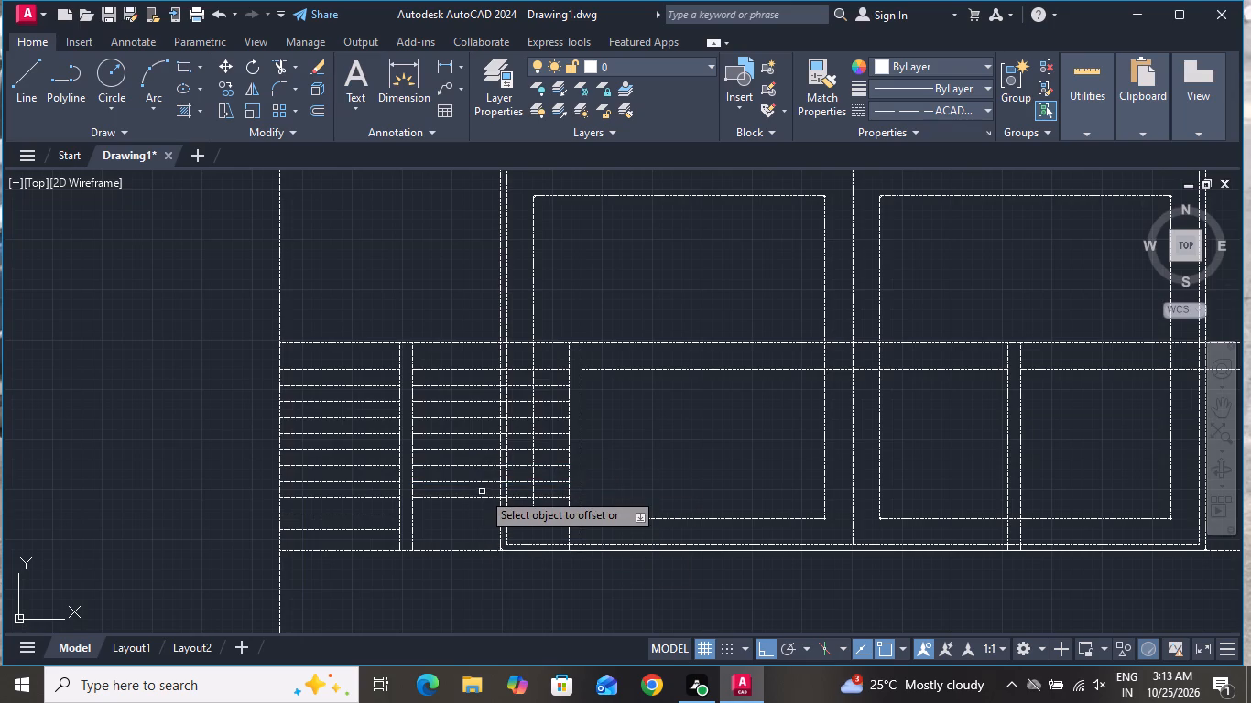
left_click(482, 495)
left_click(484, 498)
left_click(484, 531)
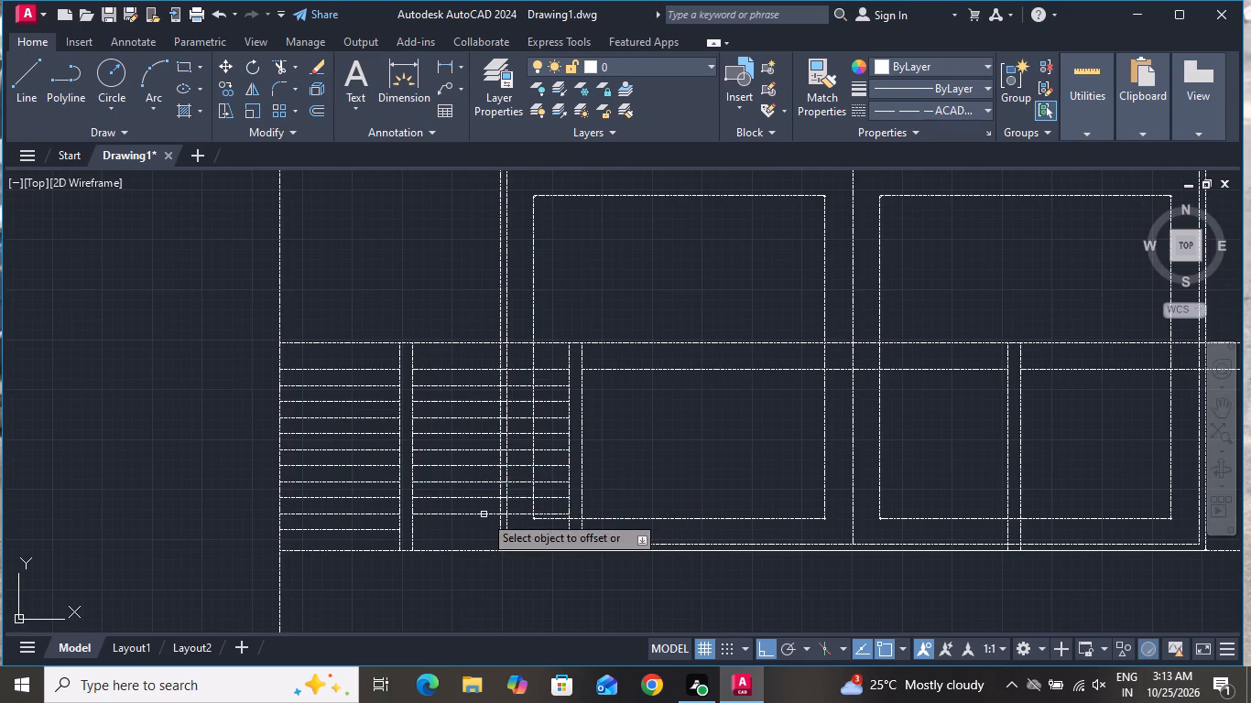
left_click(484, 514)
left_click(484, 544)
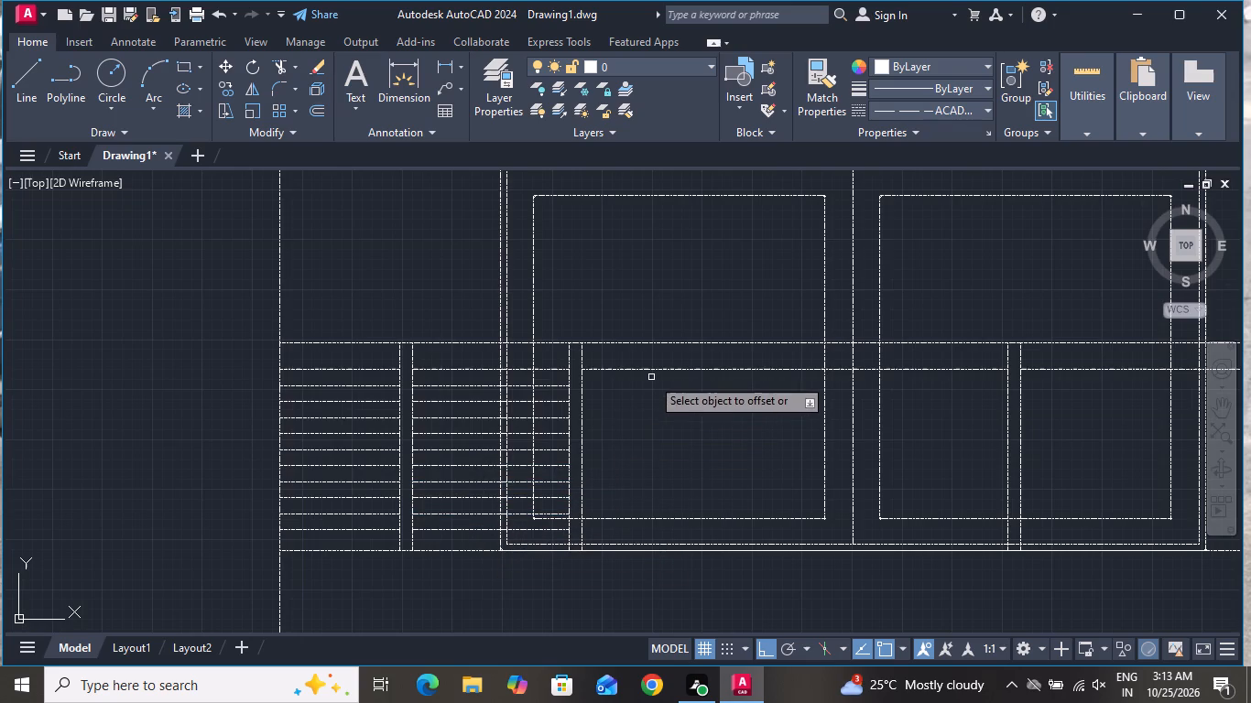
Offset the lower rail in the third bay, spanning the first window's panes, downward four times in succession, 100 apart.
left_click(654, 372)
left_click(654, 434)
left_click(659, 391)
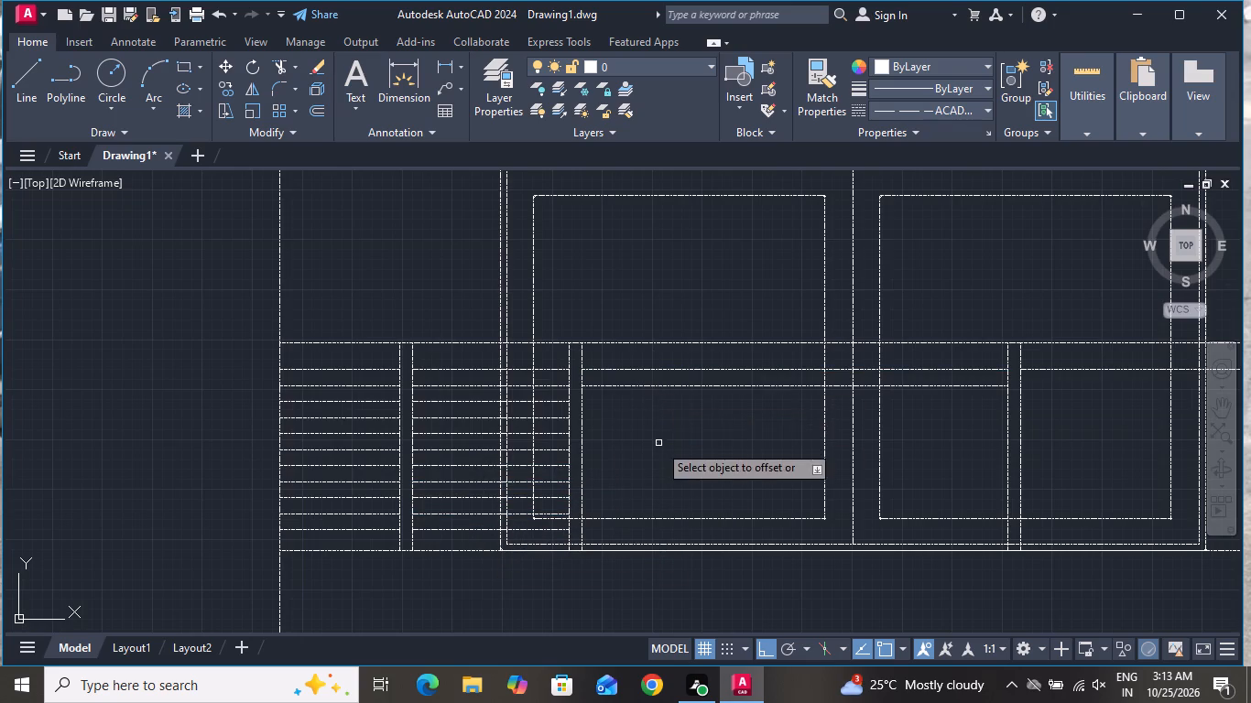
left_click(668, 389)
left_click(671, 384)
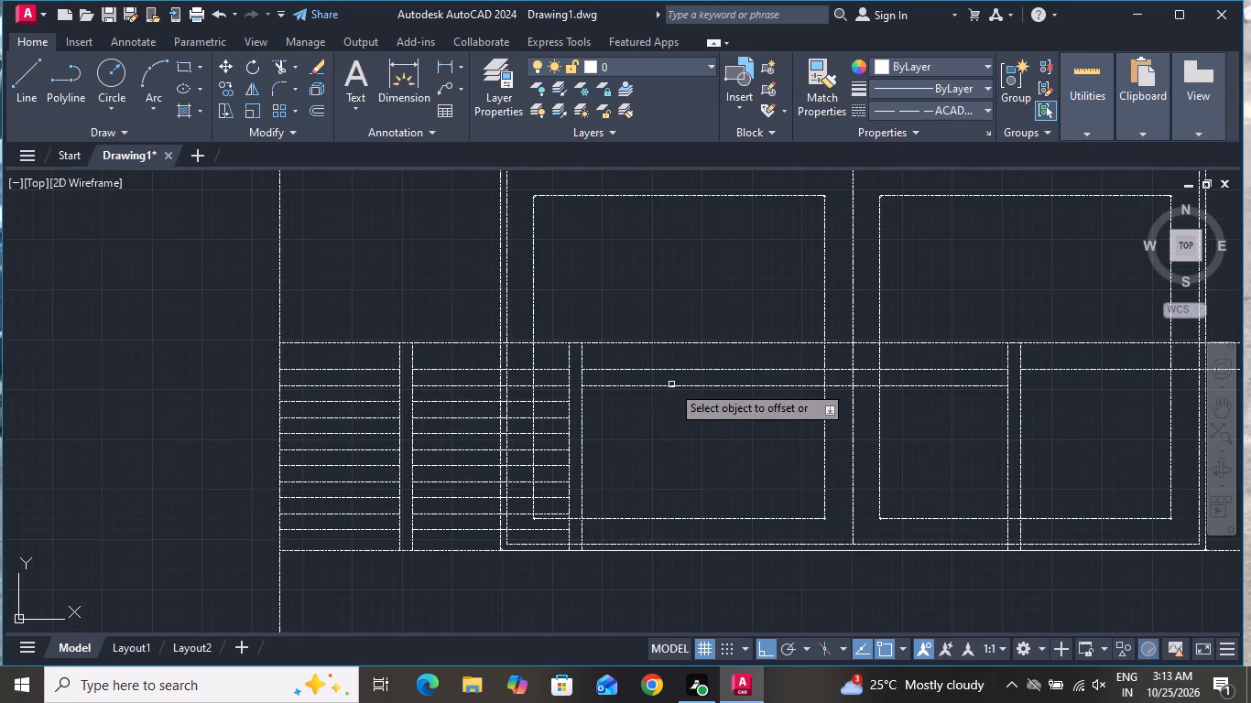
left_click(655, 467)
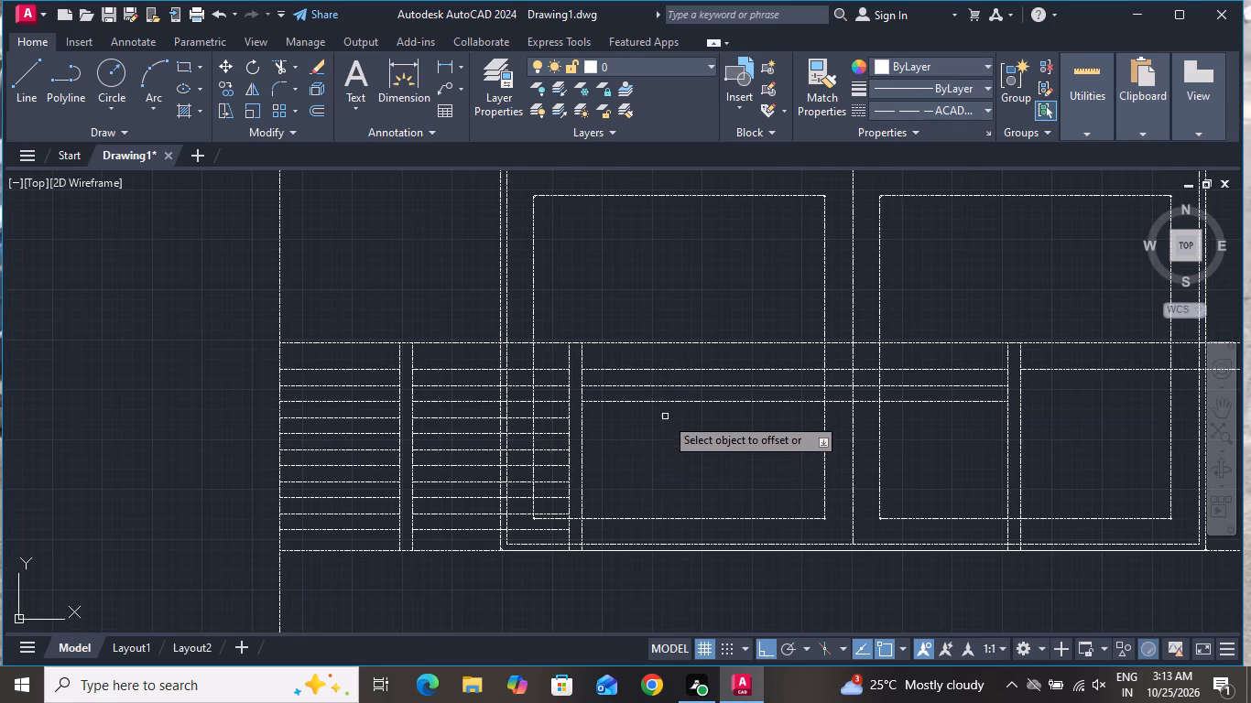
left_click(668, 400)
left_click(663, 460)
left_click(674, 418)
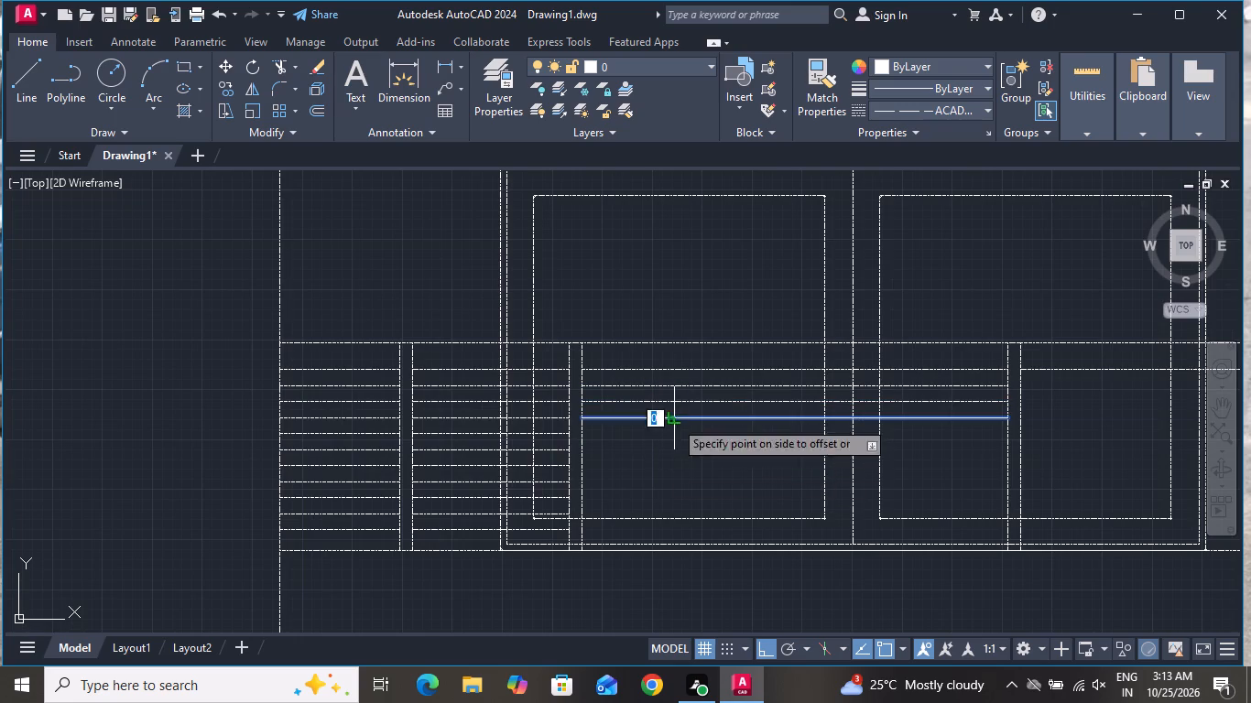
left_click(674, 481)
Offset the lowest rail in the third railing bay downward five more times in succession, 100 apart.
left_click(684, 433)
left_click(671, 498)
left_click(680, 451)
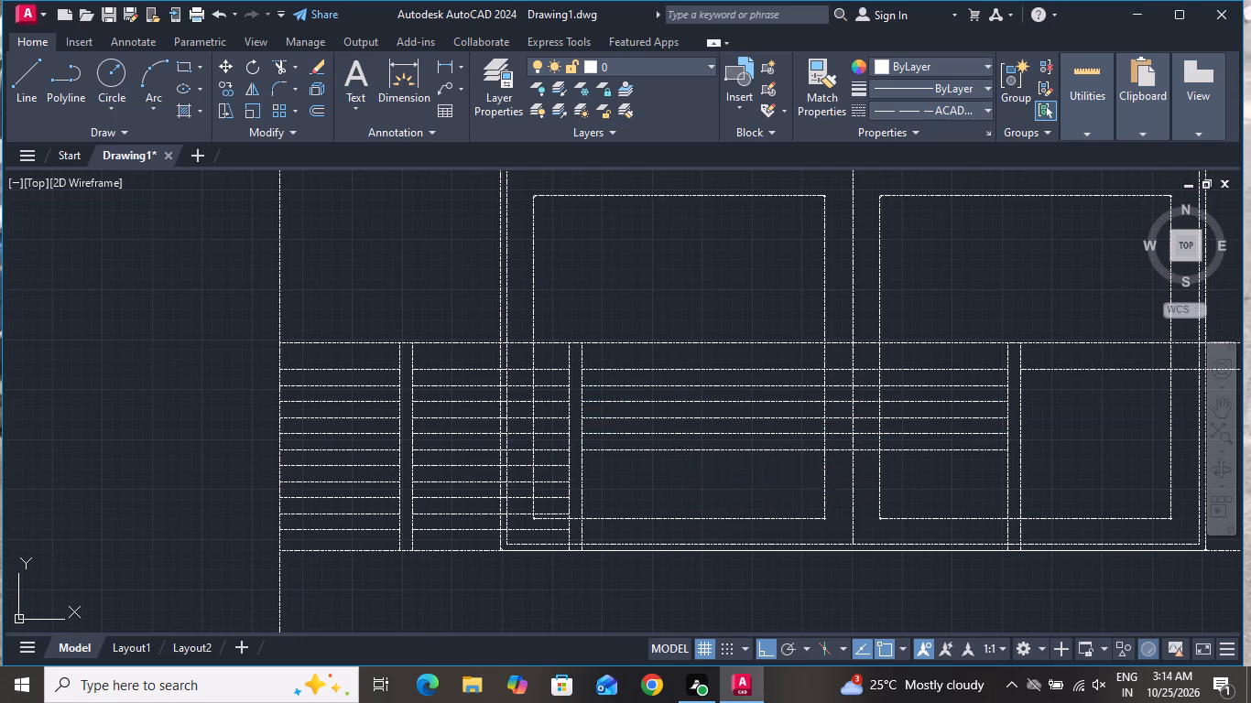
left_click(675, 502)
left_click(679, 466)
left_click(677, 511)
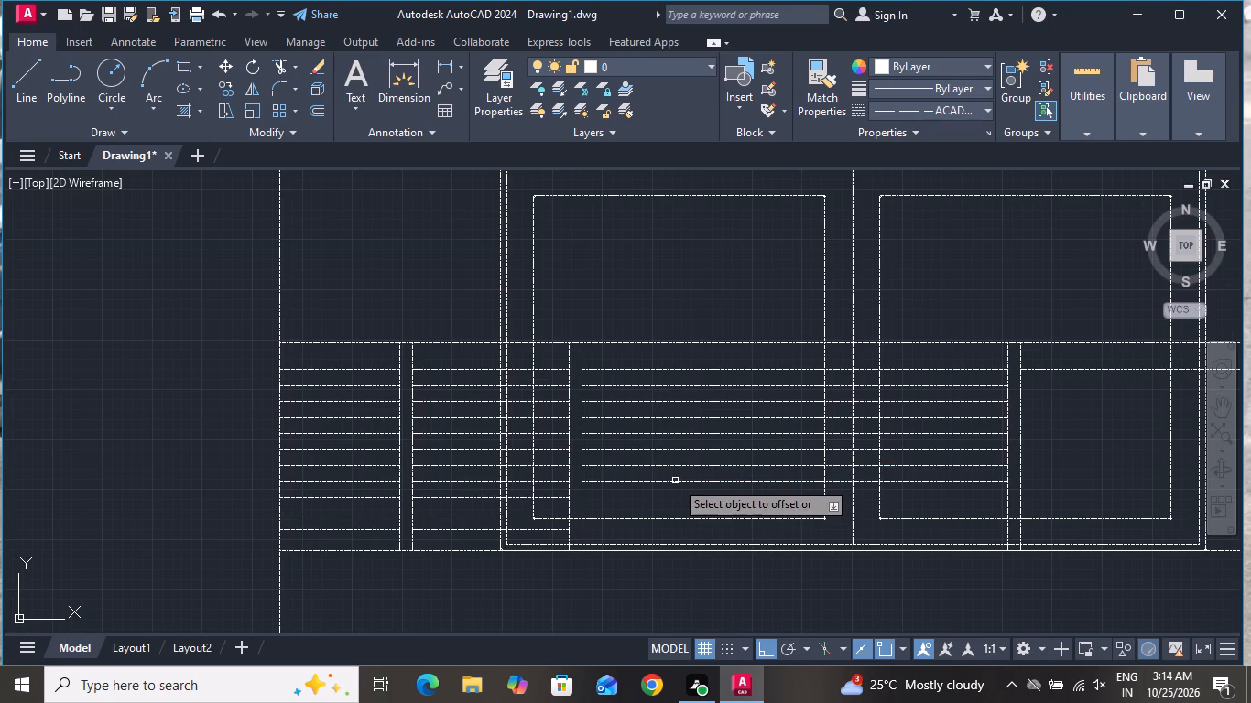
left_click(675, 480)
left_click(669, 520)
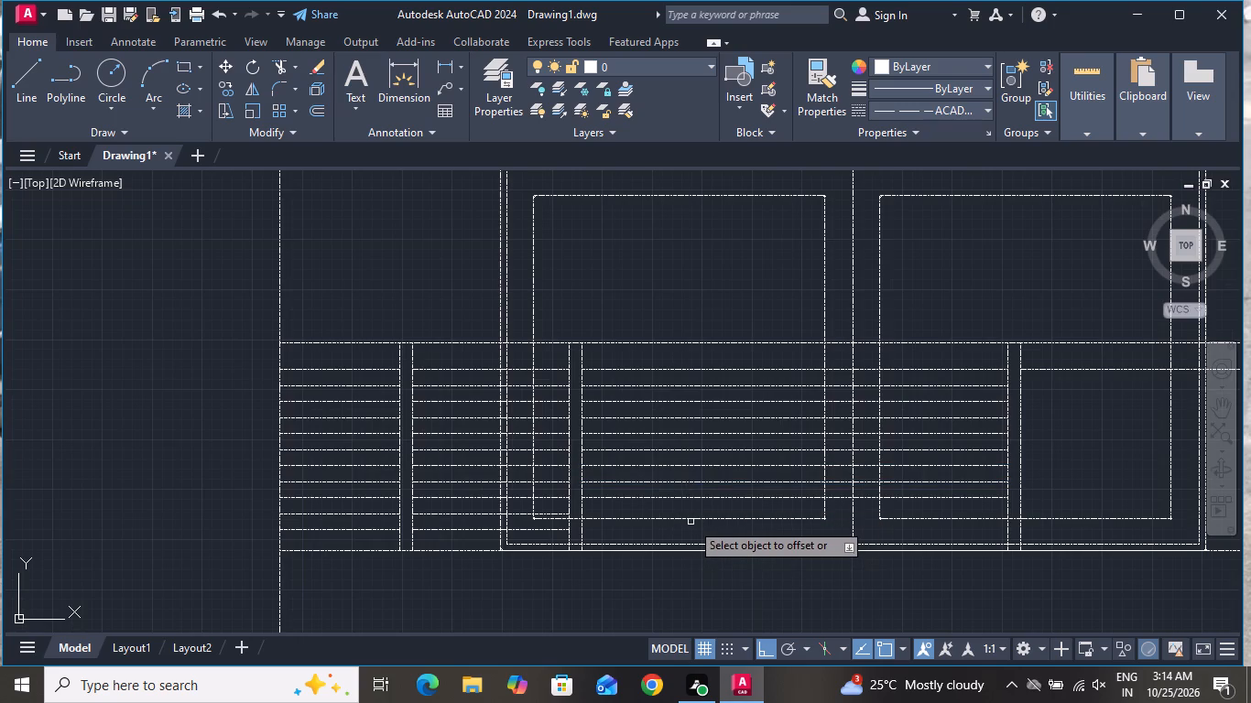
left_click(687, 498)
left_click(679, 534)
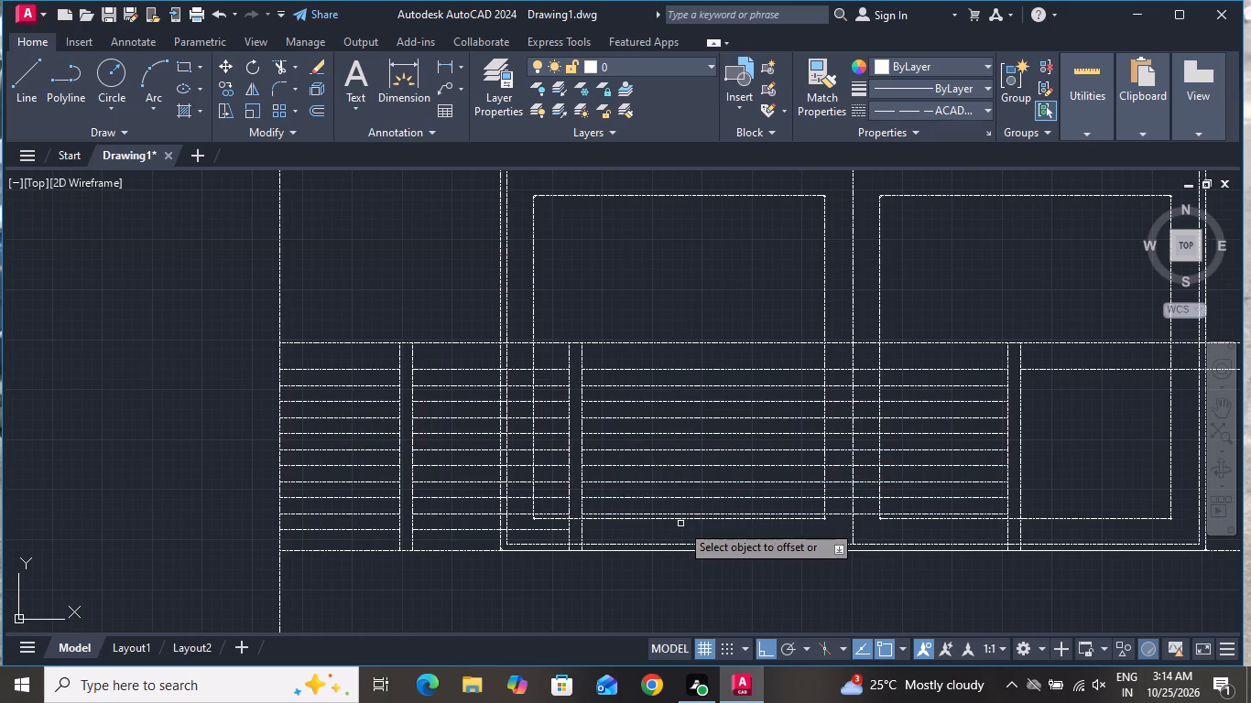
Offset the outline of the first upper window's left pane outward by 100.
left_click(680, 521)
left_click(673, 560)
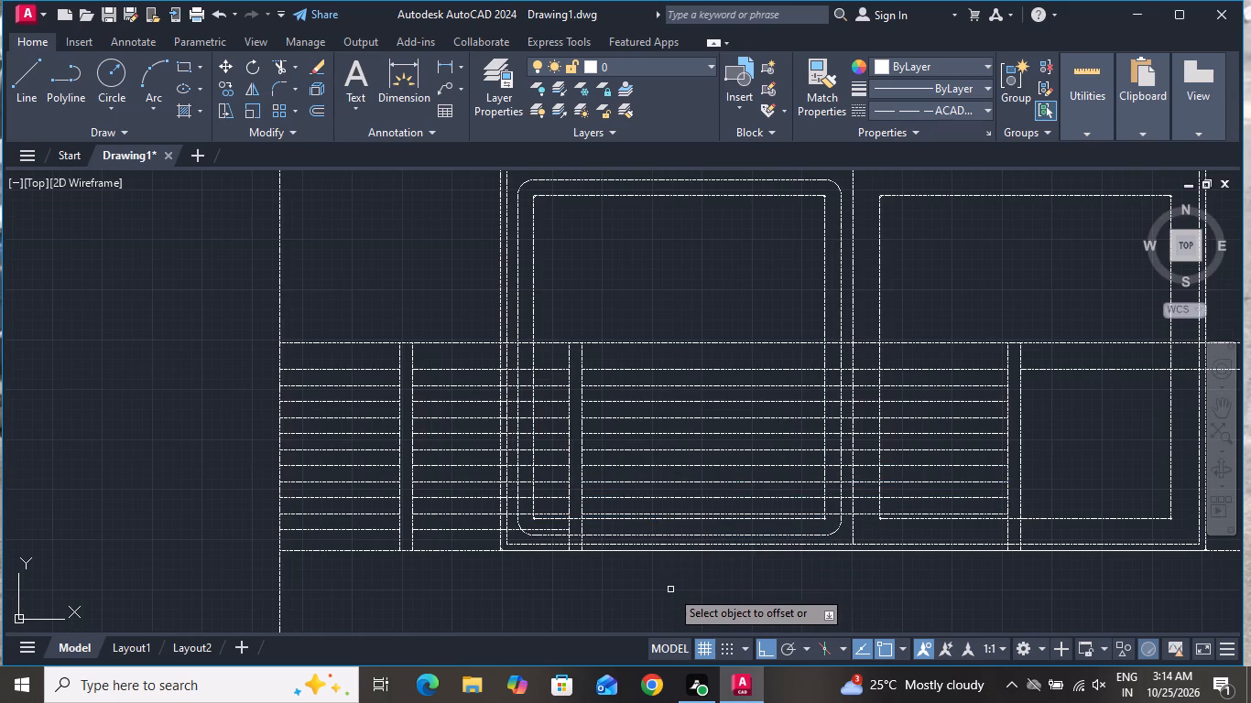
Offset the first upper window's right pane outline inward by 100, and offset the resulting rectangle back outward by 100.
scroll(670, 595, "down", 1)
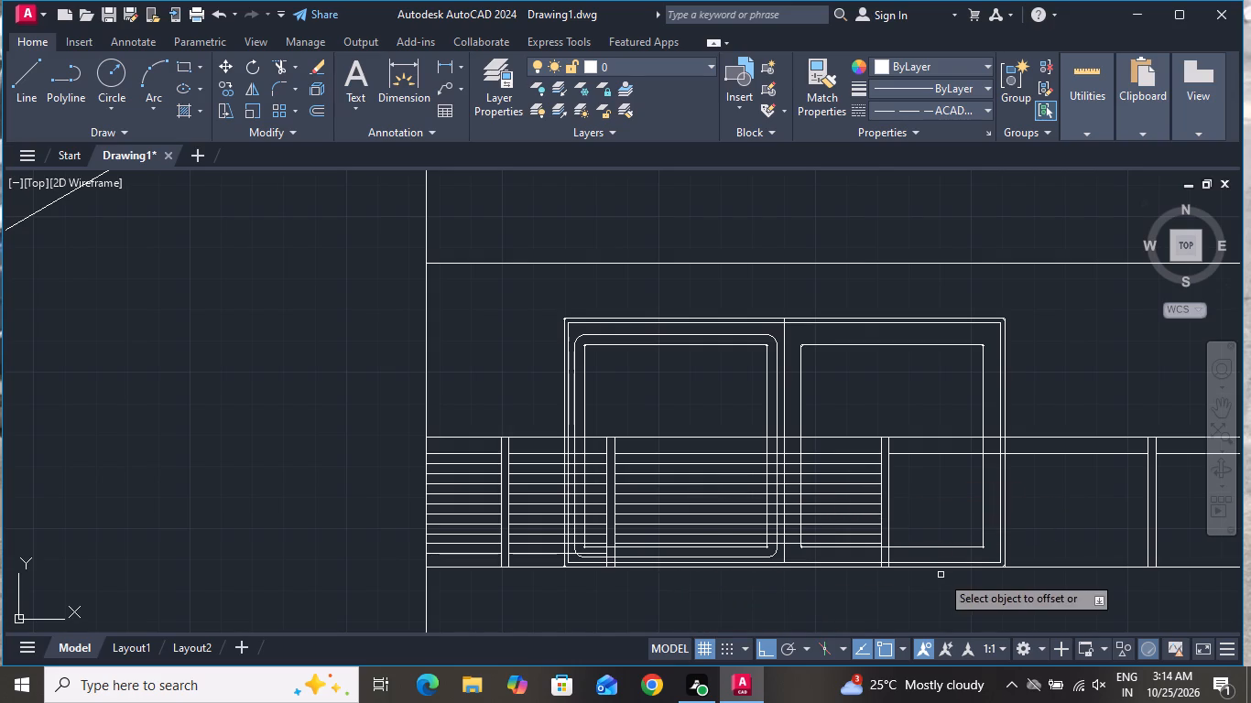
left_click(950, 546)
left_click(950, 504)
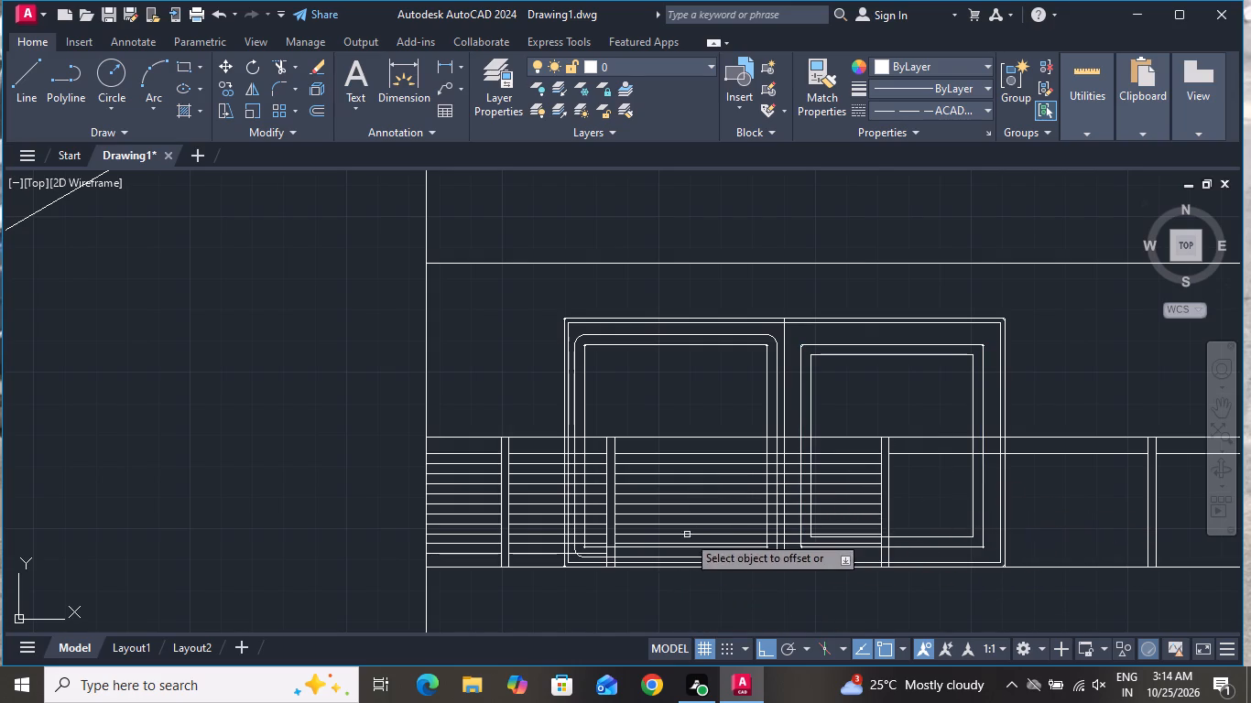
left_click(911, 537)
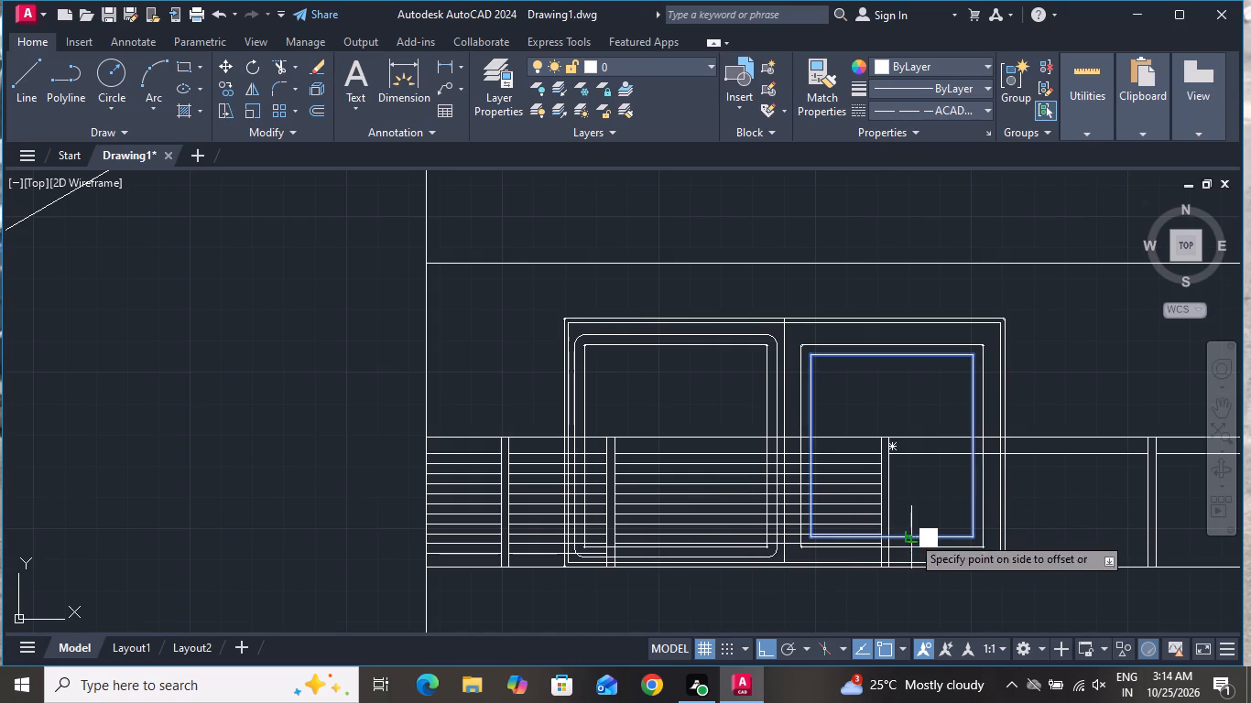
left_click(912, 592)
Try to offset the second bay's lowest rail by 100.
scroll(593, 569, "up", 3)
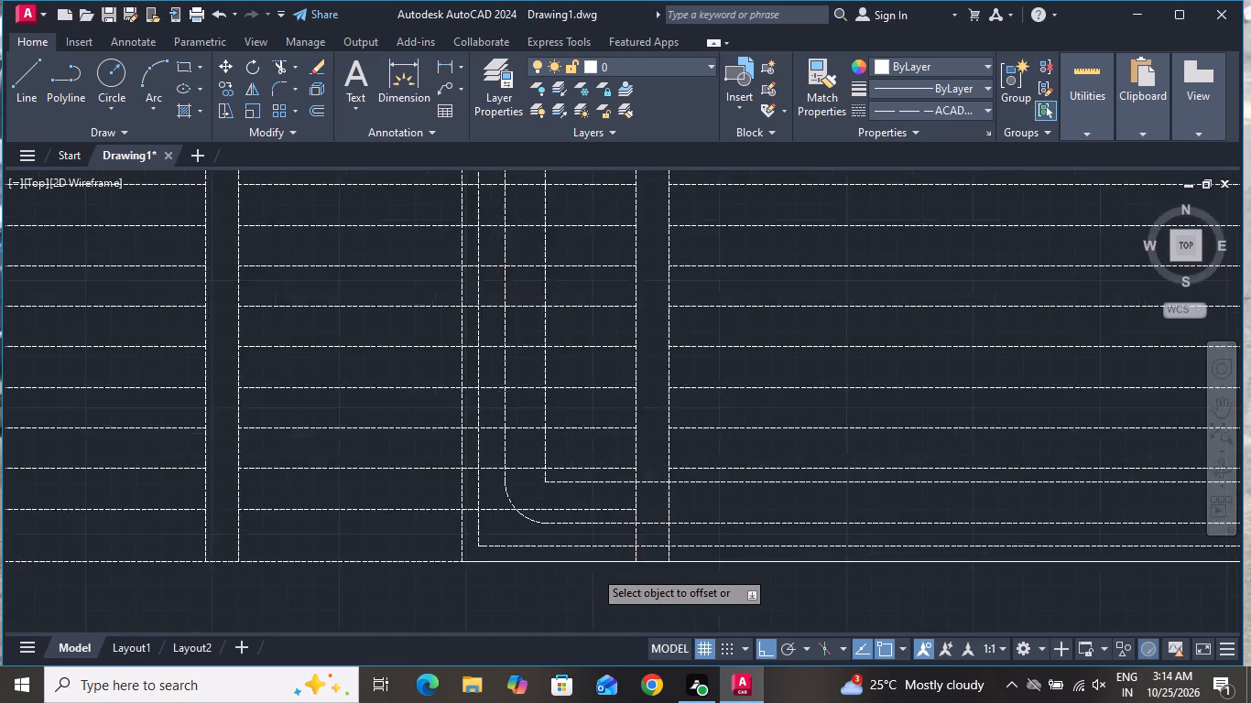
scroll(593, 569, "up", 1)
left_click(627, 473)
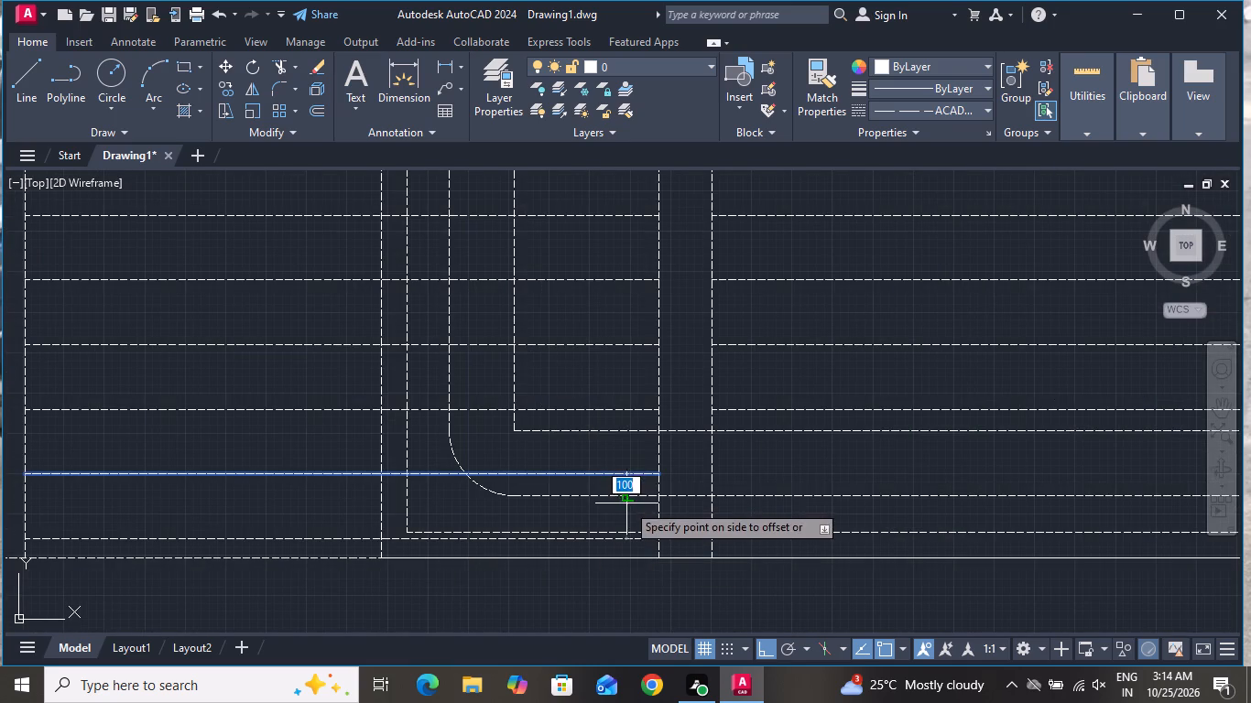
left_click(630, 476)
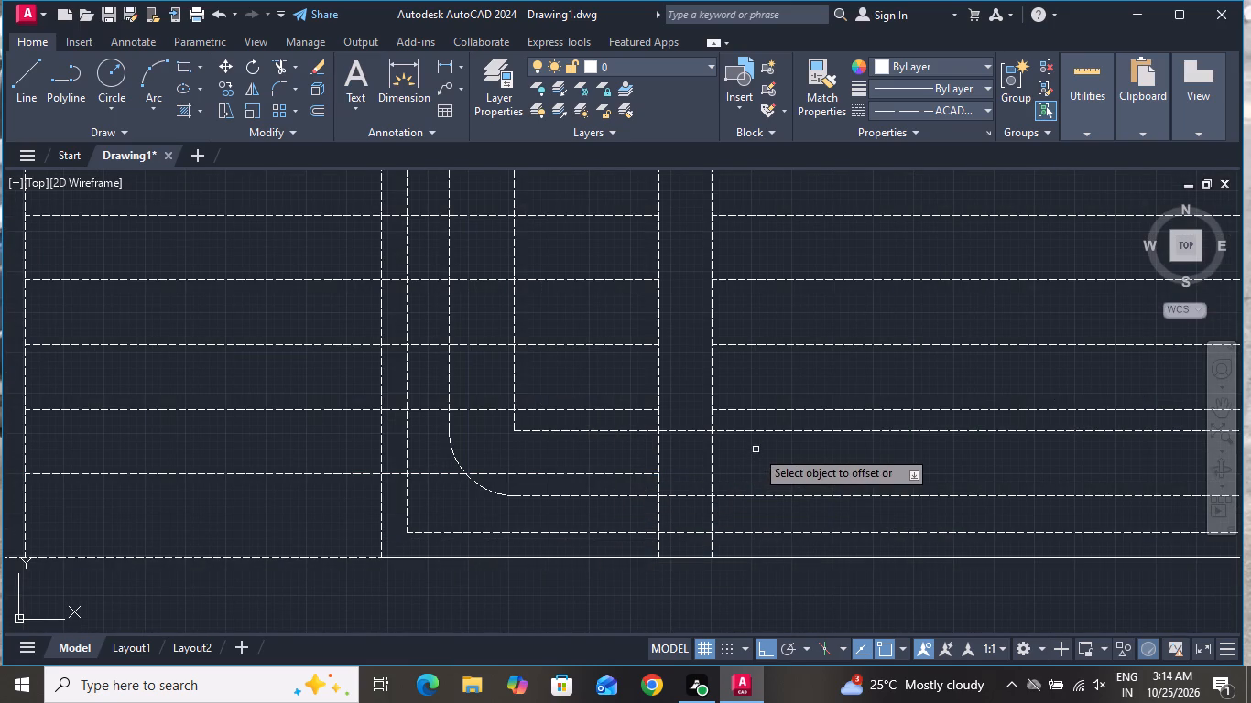
Complete the third bay with two more rails offset 100 downward, ending just above the railing's base line.
left_click(759, 409)
left_click(757, 469)
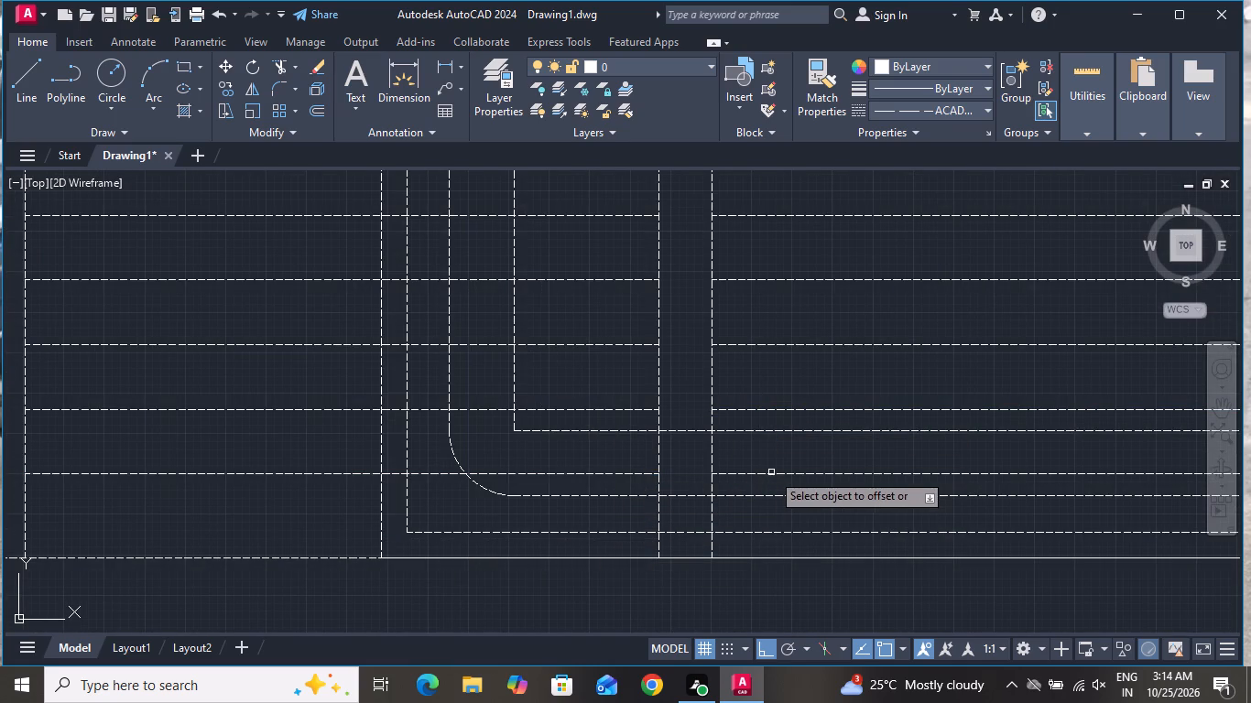
left_click(771, 472)
left_click(772, 511)
Offset the lower rail in the fourth bay, beside the first window's right edge, downward three times in succession, 100 apart.
scroll(614, 523, "down", 2)
scroll(528, 568, "down", 2)
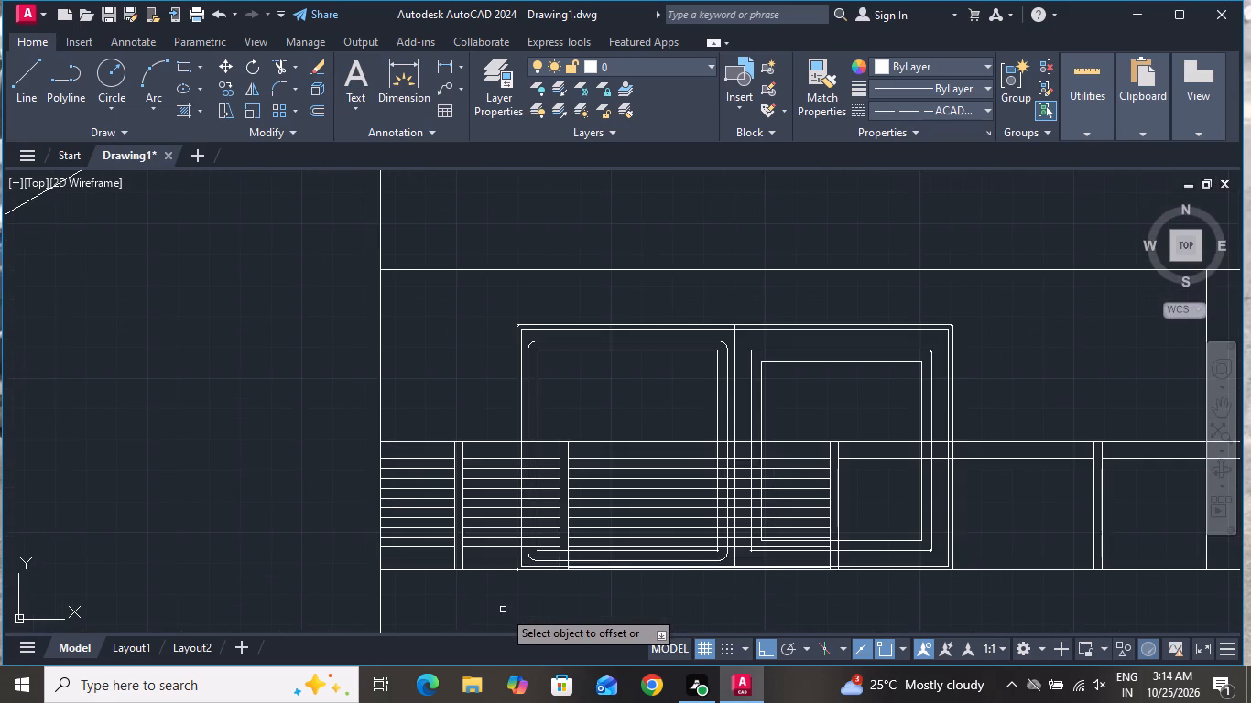
scroll(713, 526, "down", 1)
scroll(861, 520, "up", 4)
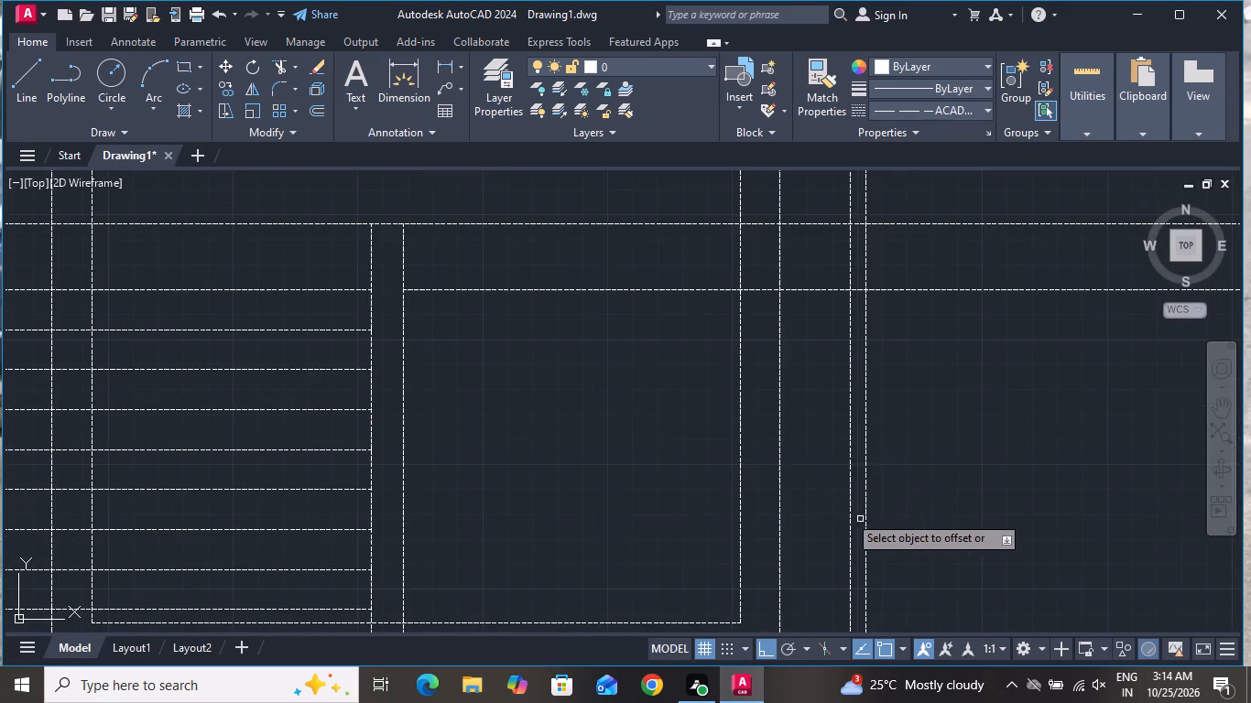
left_click(643, 287)
left_click(644, 361)
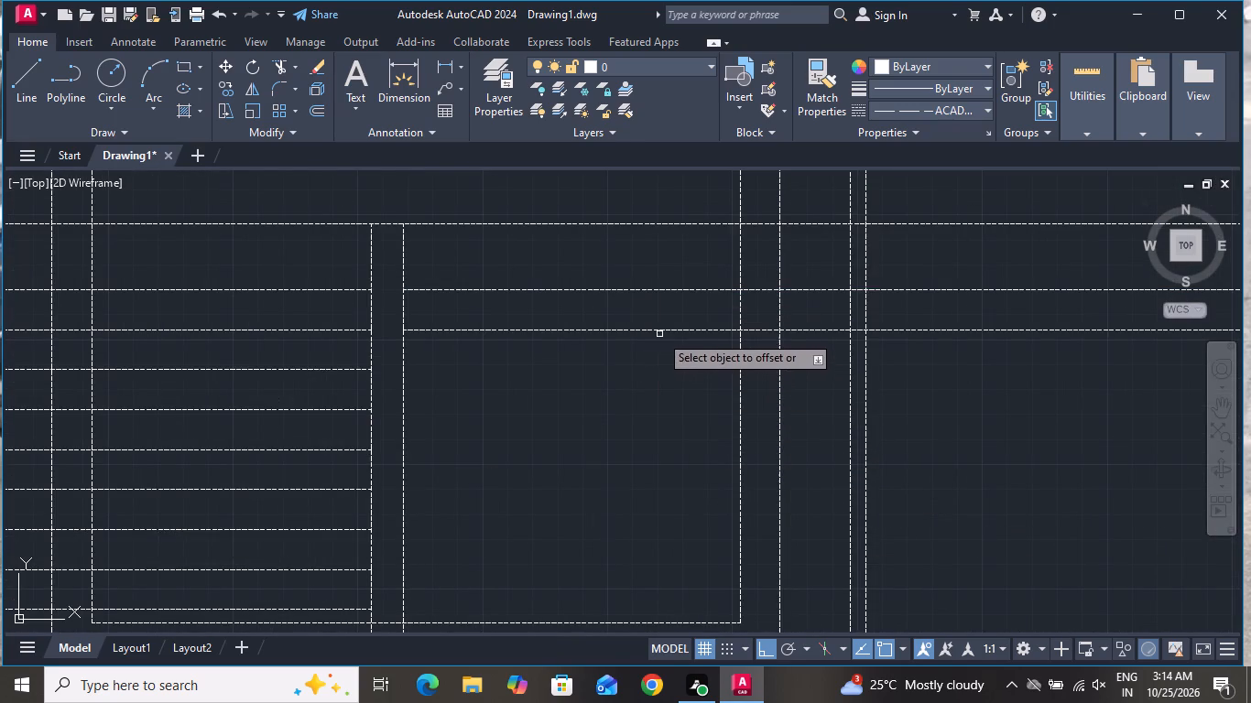
left_click(659, 332)
left_click(652, 426)
left_click(666, 373)
left_click(667, 424)
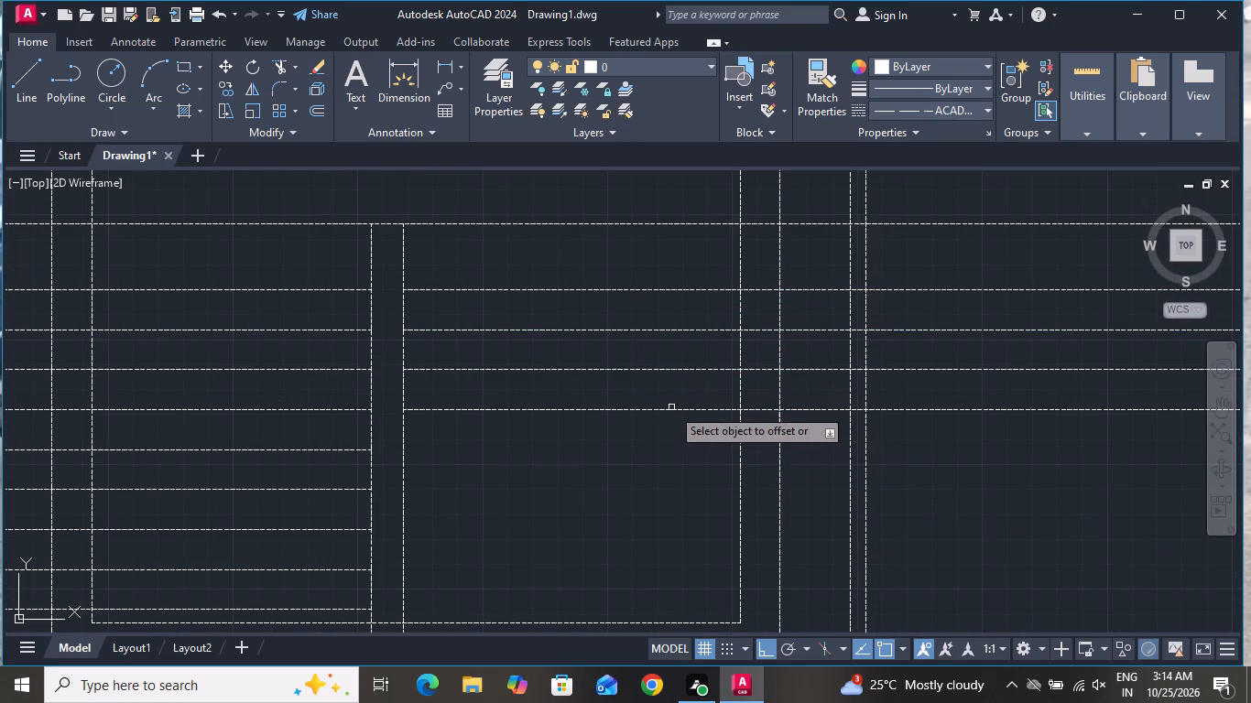
Continue filling the fourth bay with five more rails, each offset 100 downward from the previous one.
left_click(669, 411)
left_click(643, 486)
left_click(657, 450)
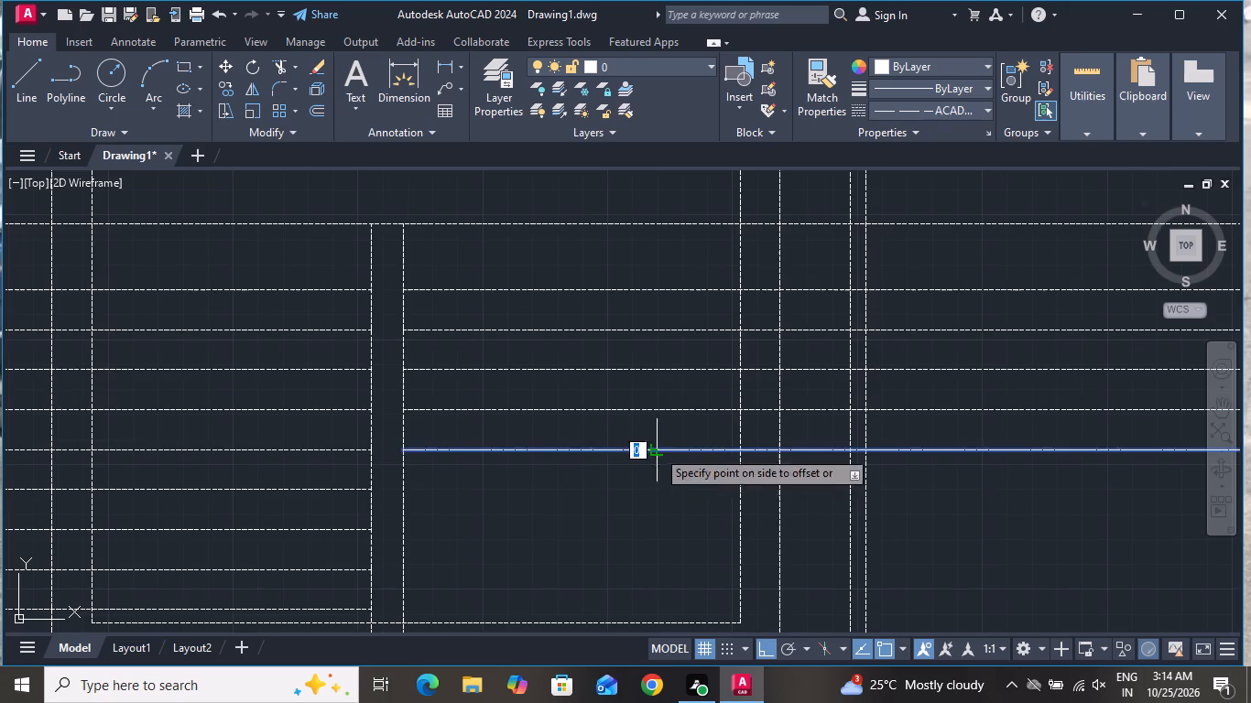
left_click(648, 514)
left_click(658, 488)
left_click(650, 543)
left_click(658, 526)
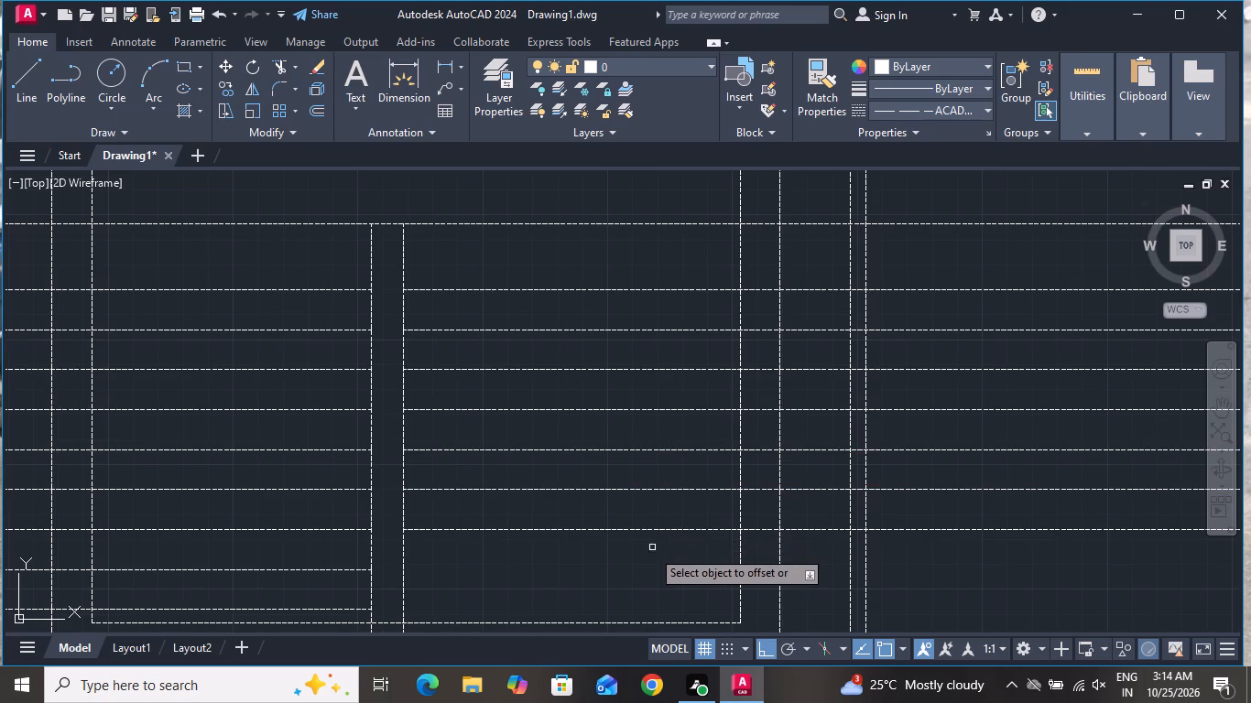
left_click(656, 531)
left_click(656, 576)
left_click(651, 570)
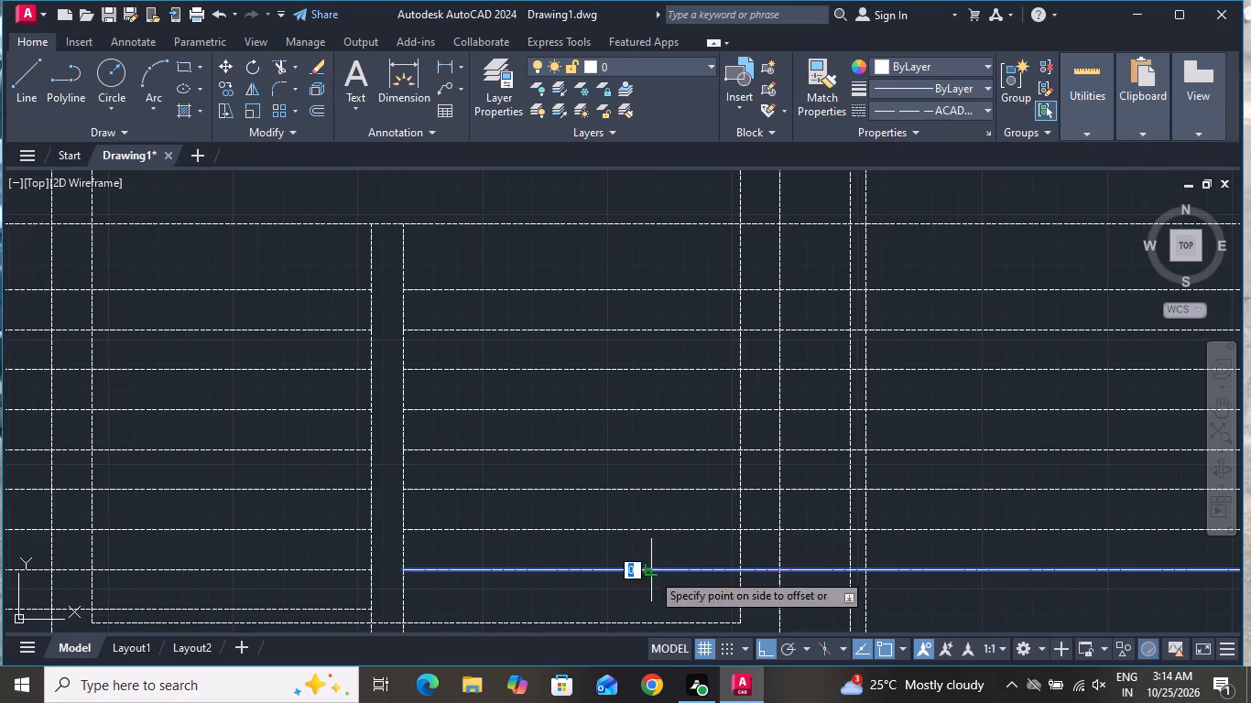
left_click(650, 602)
Complete the fourth bay with two more rails offset 100 downward, ending just above the railing's base line.
scroll(660, 500, "down", 2)
scroll(633, 563, "up", 3)
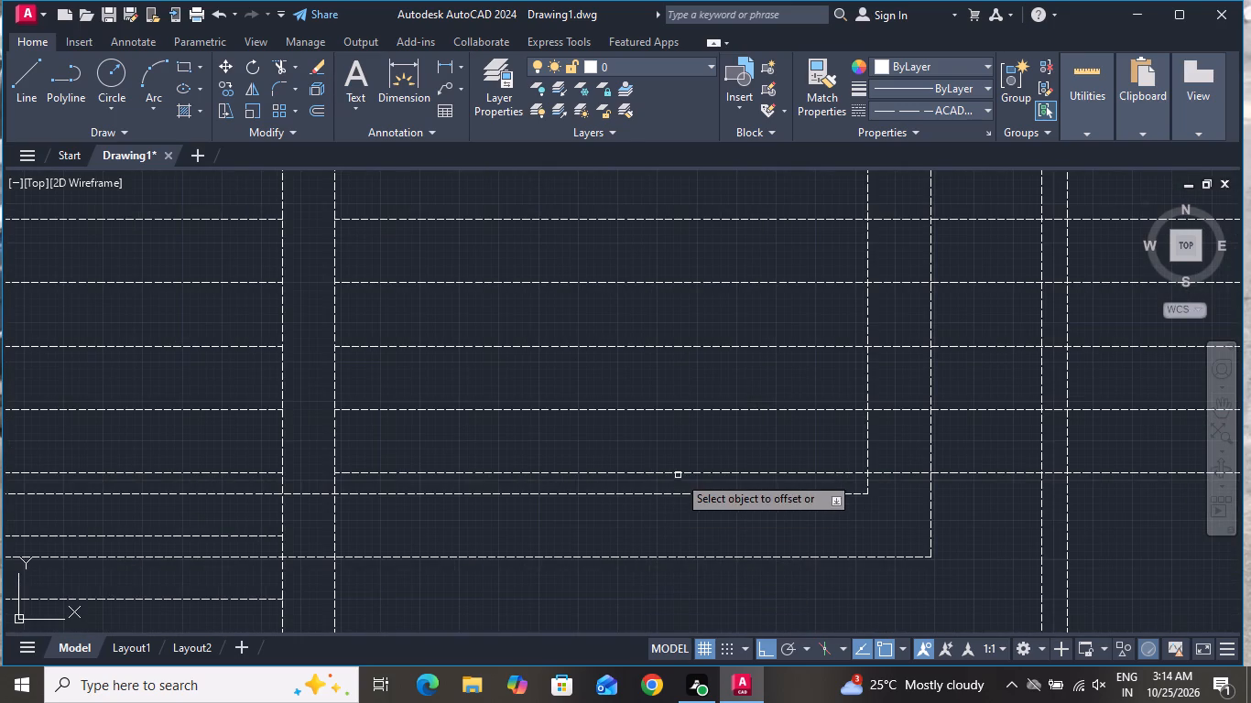
left_click(679, 470)
left_click(685, 471)
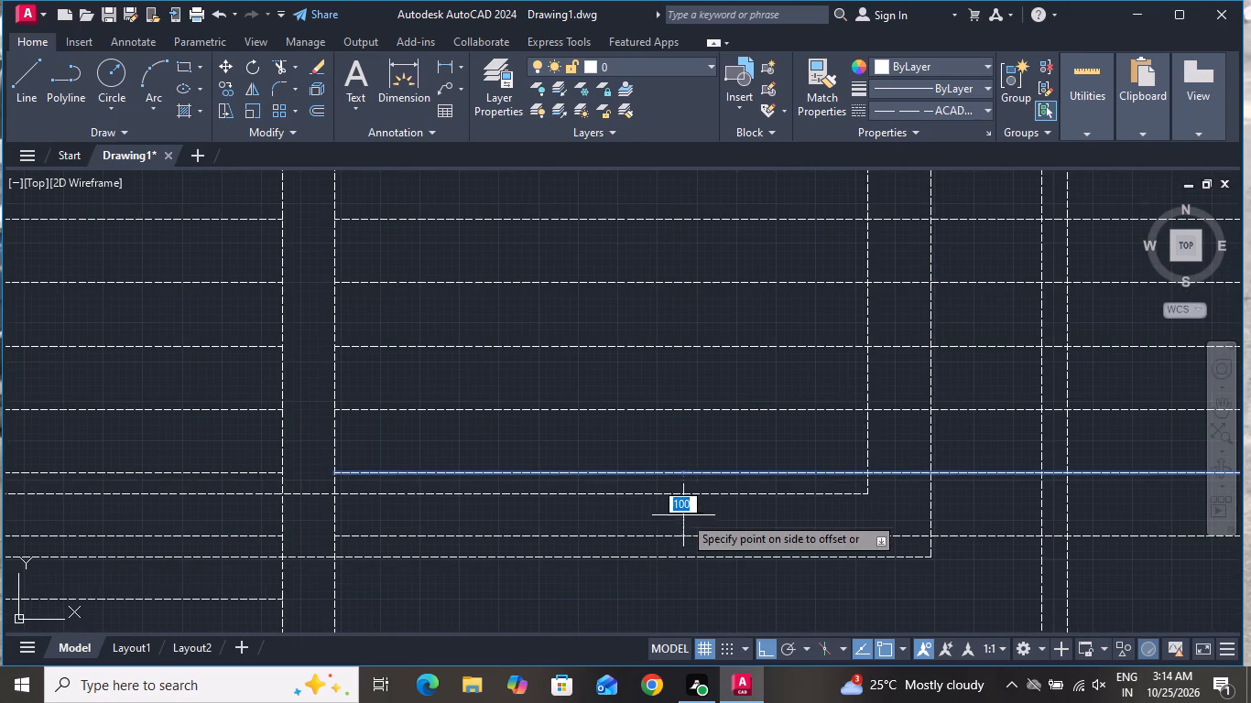
left_click(684, 526)
left_click(678, 535)
left_click(671, 584)
Offset the lower rail in the fifth bay, crossed by the wall line between the windows, downward five times in succession, 100 apart.
scroll(677, 481, "down", 1)
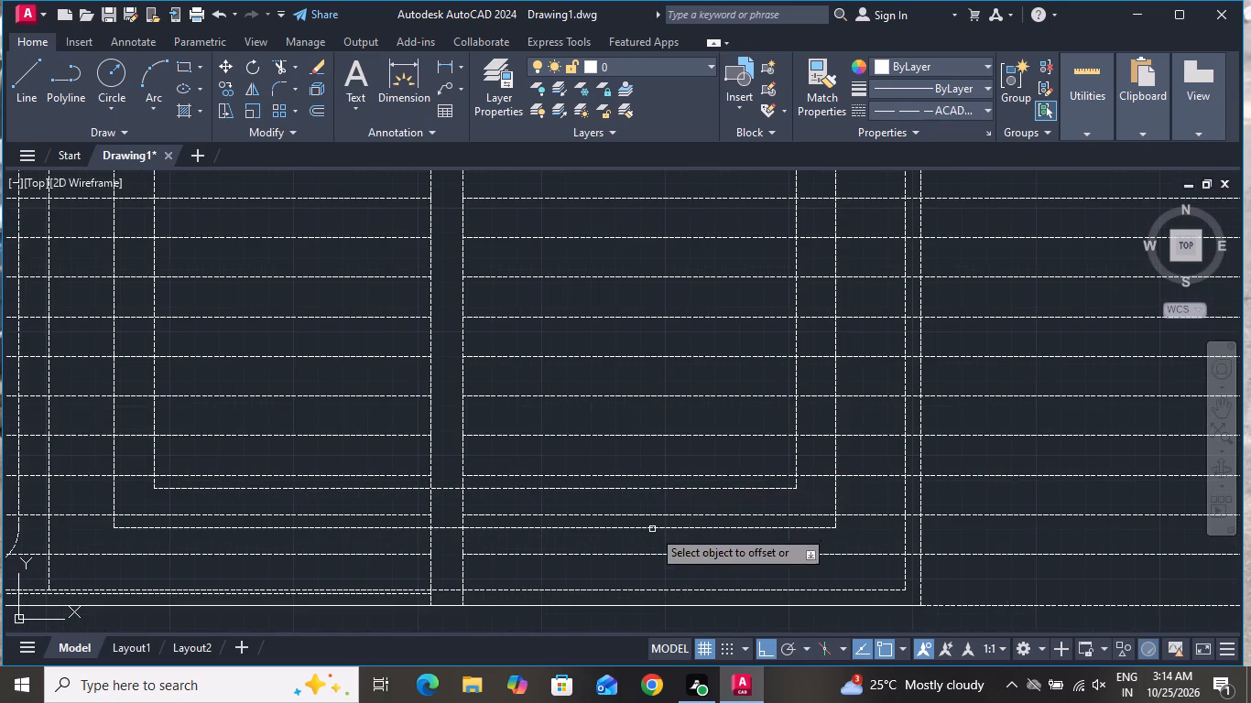
scroll(636, 579, "down", 3)
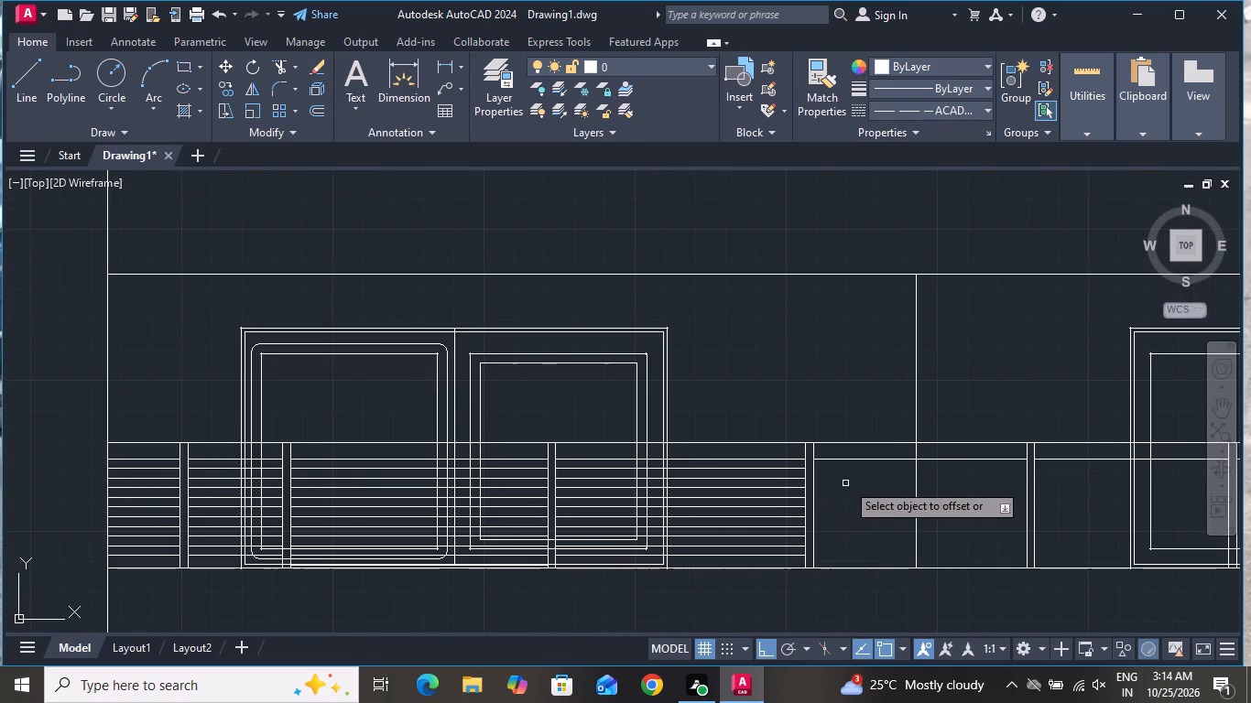
left_click(870, 460)
left_click(867, 512)
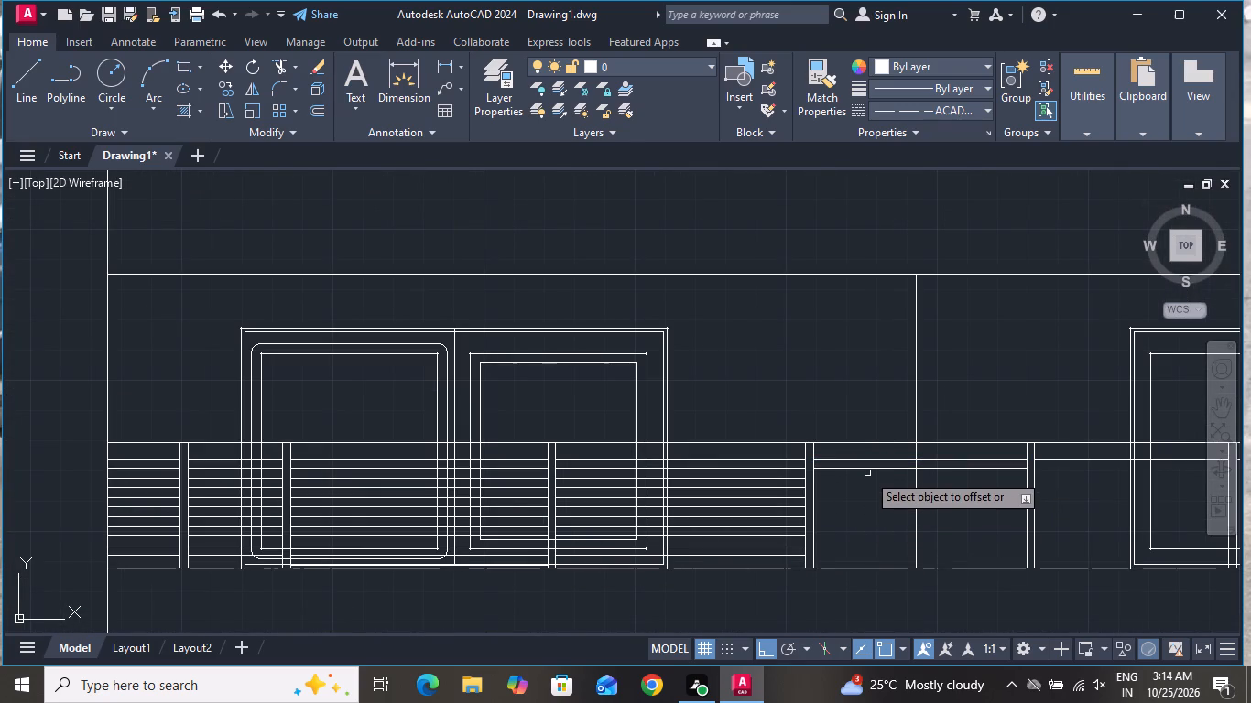
left_click(867, 470)
left_click(844, 522)
left_click(870, 477)
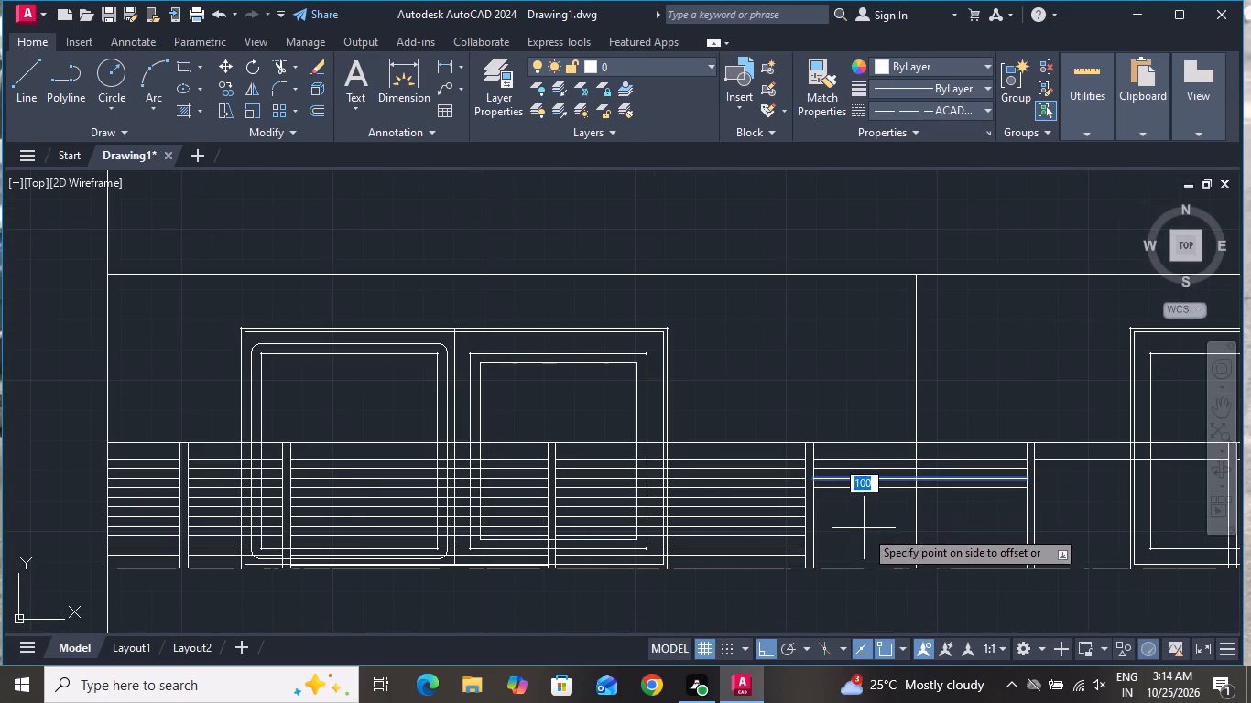
left_click(865, 529)
left_click(873, 487)
left_click(870, 536)
left_click(889, 497)
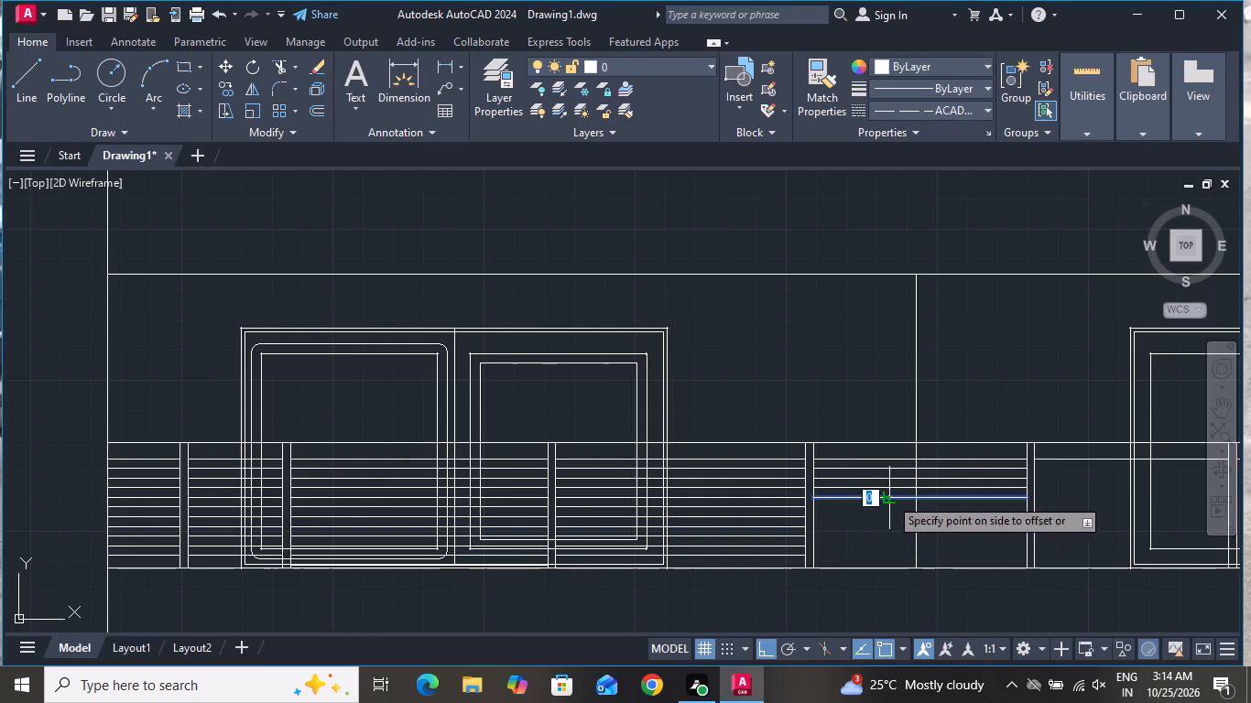
left_click(854, 550)
Complete the fifth bay with five more rails offset 100 downward, ending just above the railing's base line.
left_click(874, 510)
left_click(858, 571)
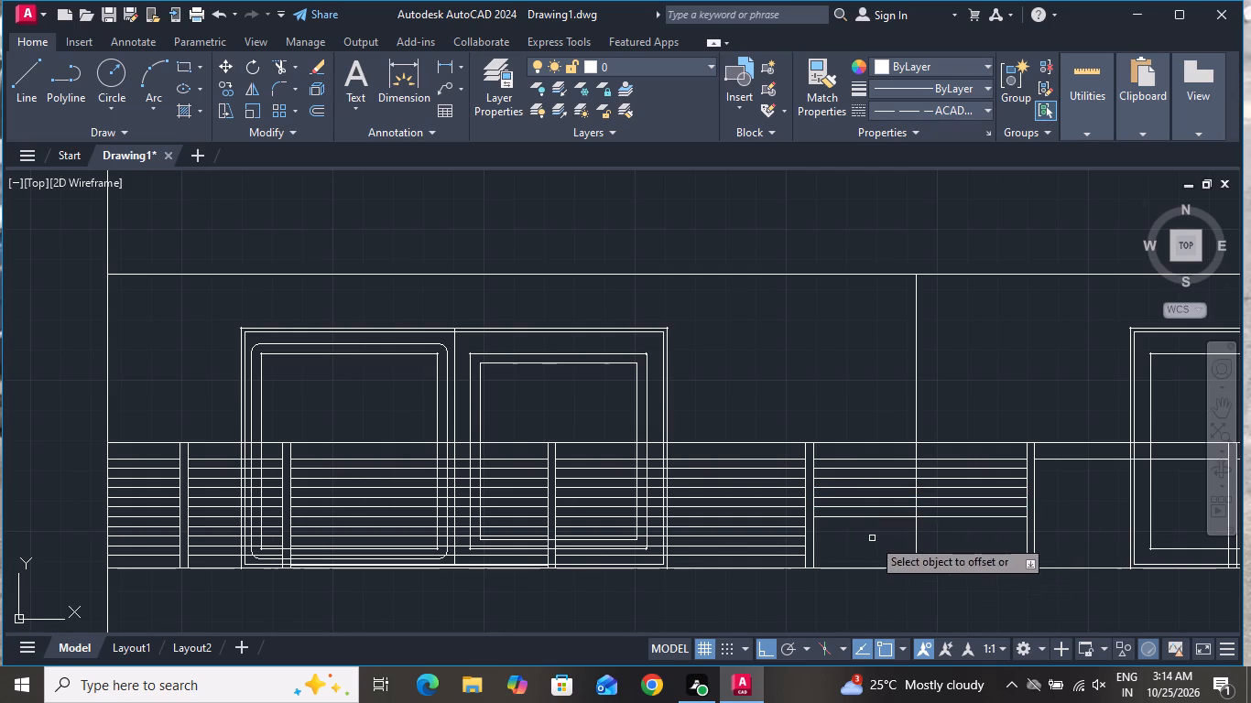
left_click(874, 516)
left_click(863, 557)
left_click(873, 526)
left_click(863, 571)
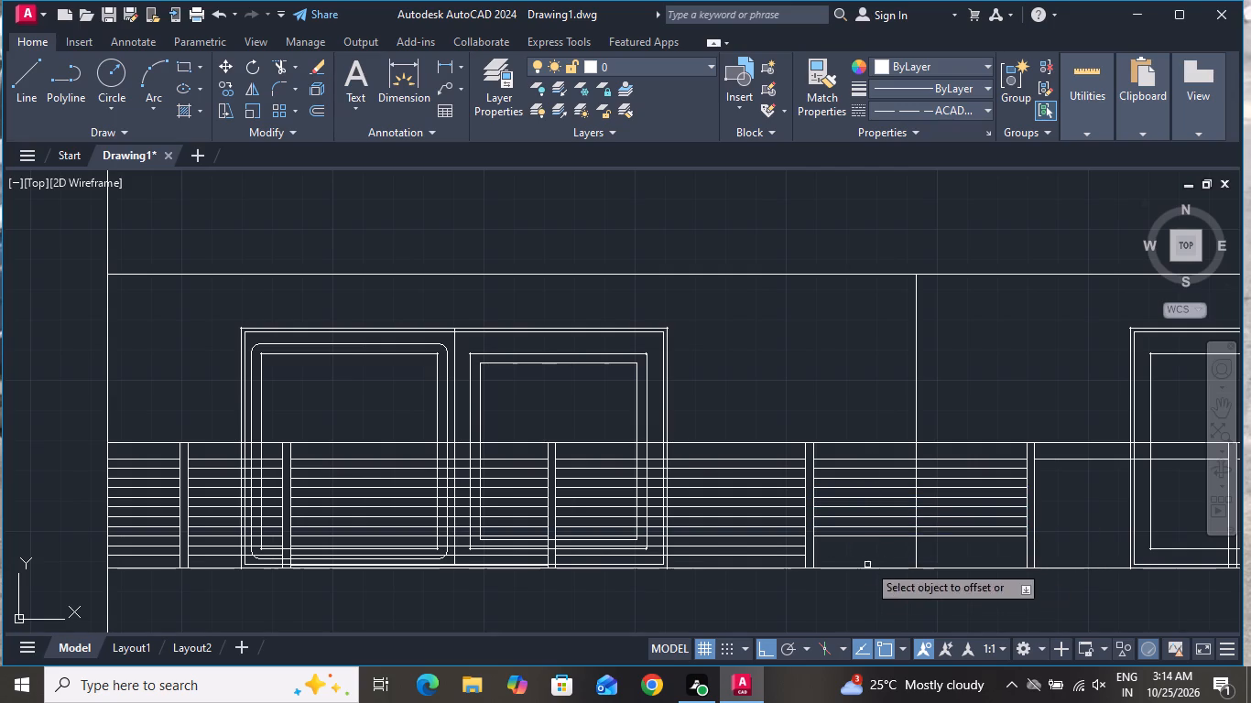
left_click(876, 538)
left_click(868, 571)
left_click(876, 546)
left_click(867, 585)
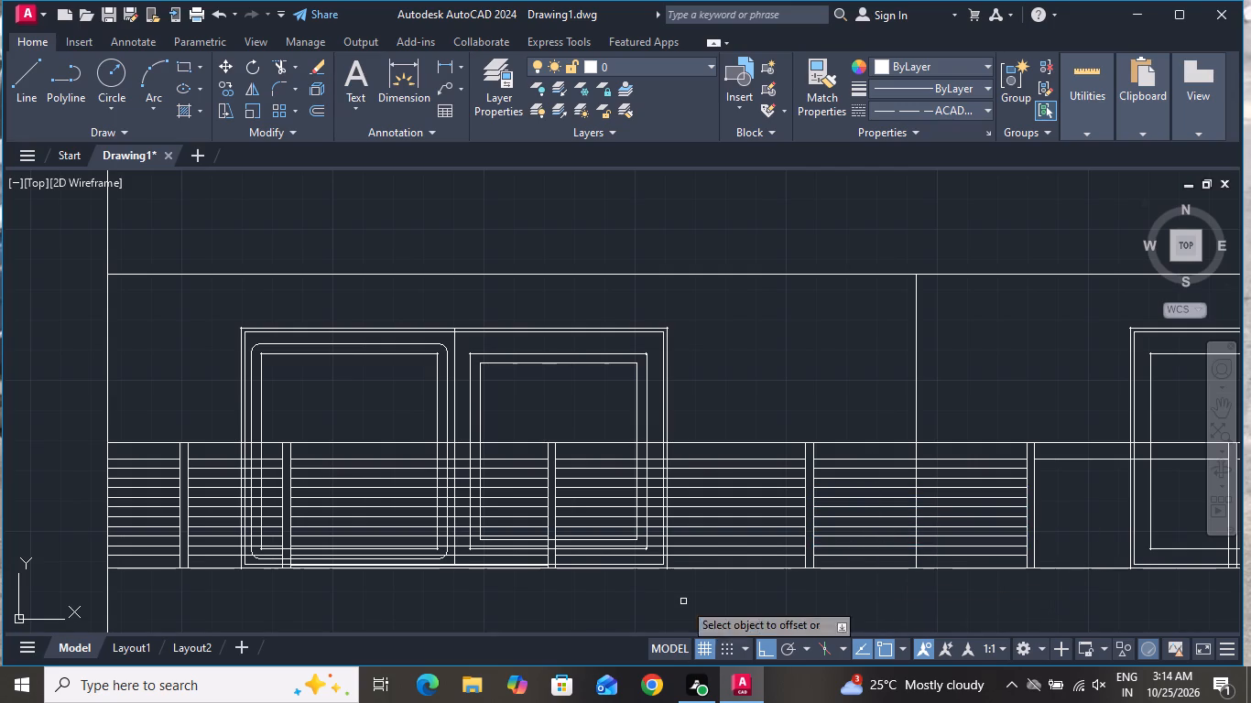
Offset the lower rail in the sixth bay, at the near edge of the second window, downward five times in succession, 100 apart.
scroll(948, 367, "down", 2)
scroll(985, 431, "down", 1)
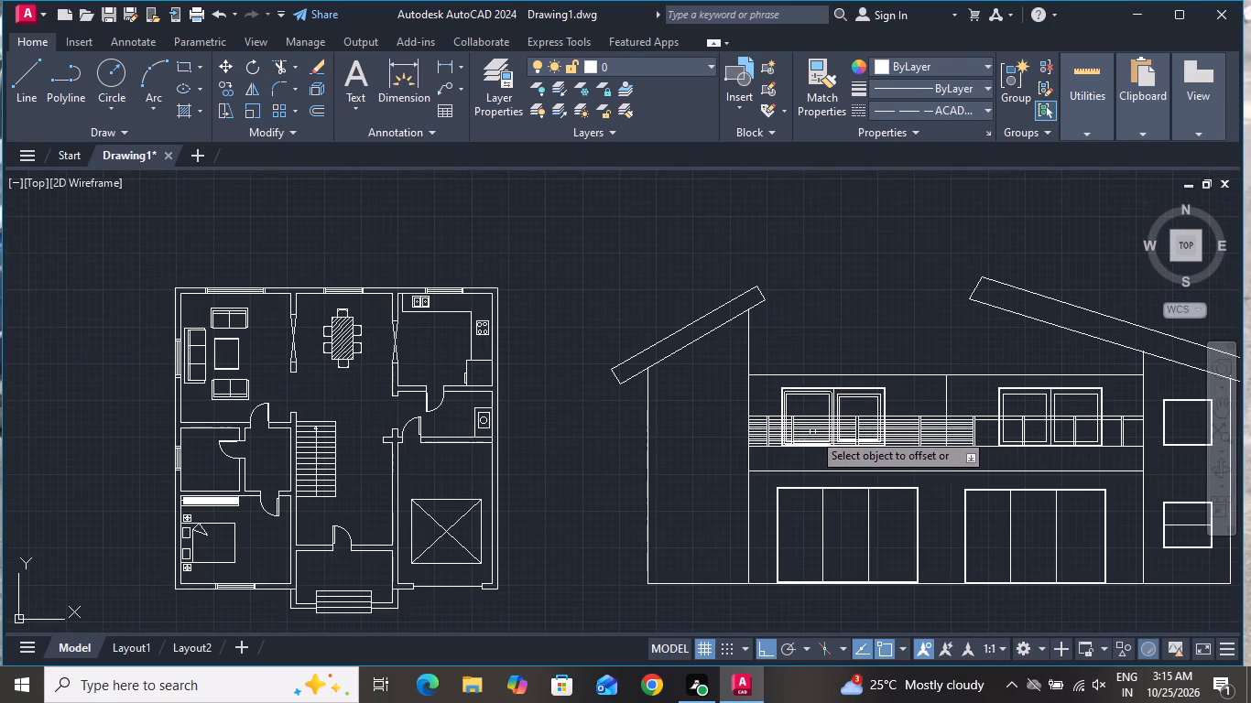
scroll(1081, 460, "up", 3)
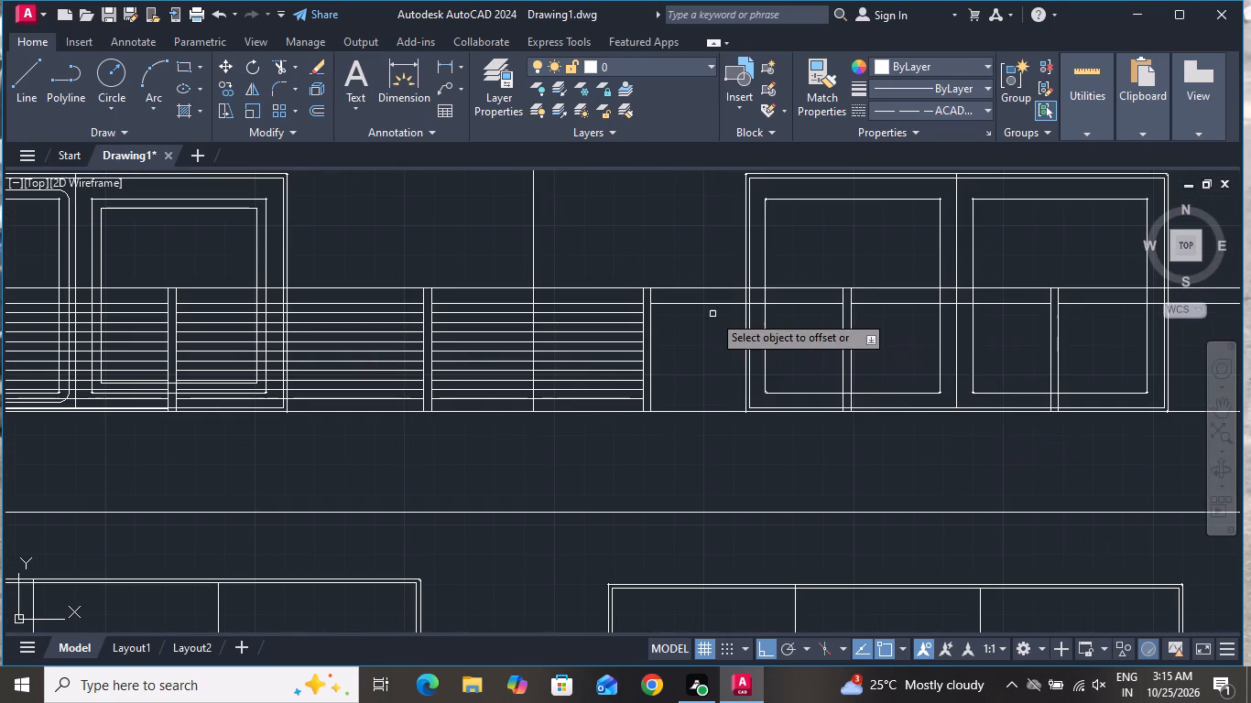
left_click(704, 302)
left_click(713, 358)
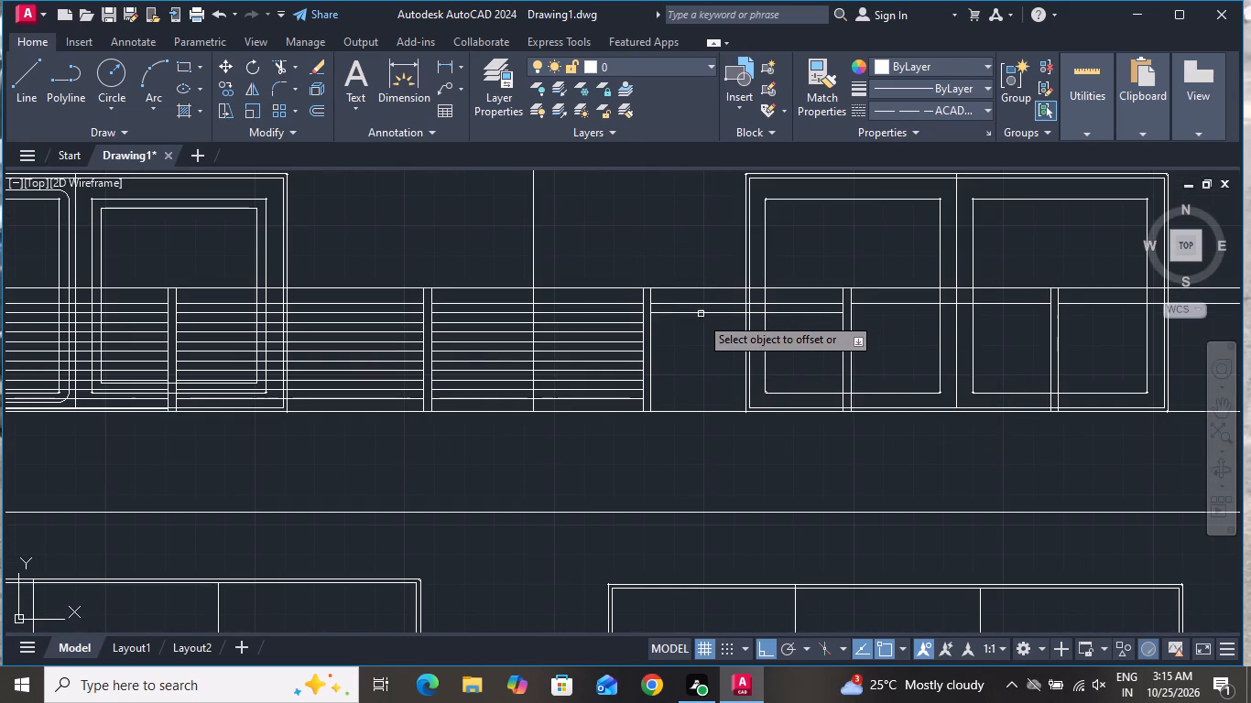
left_click(700, 316)
left_click(700, 365)
left_click(708, 325)
left_click(703, 373)
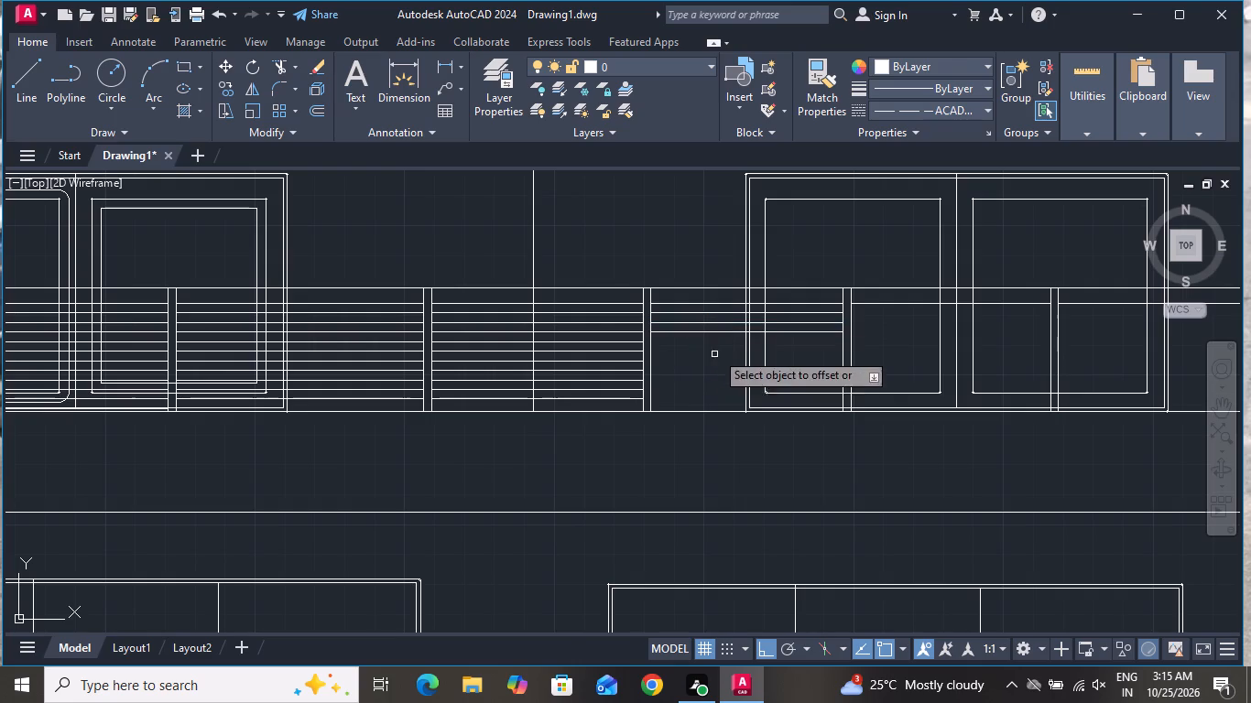
left_click(723, 331)
left_click(718, 380)
left_click(726, 342)
left_click(725, 362)
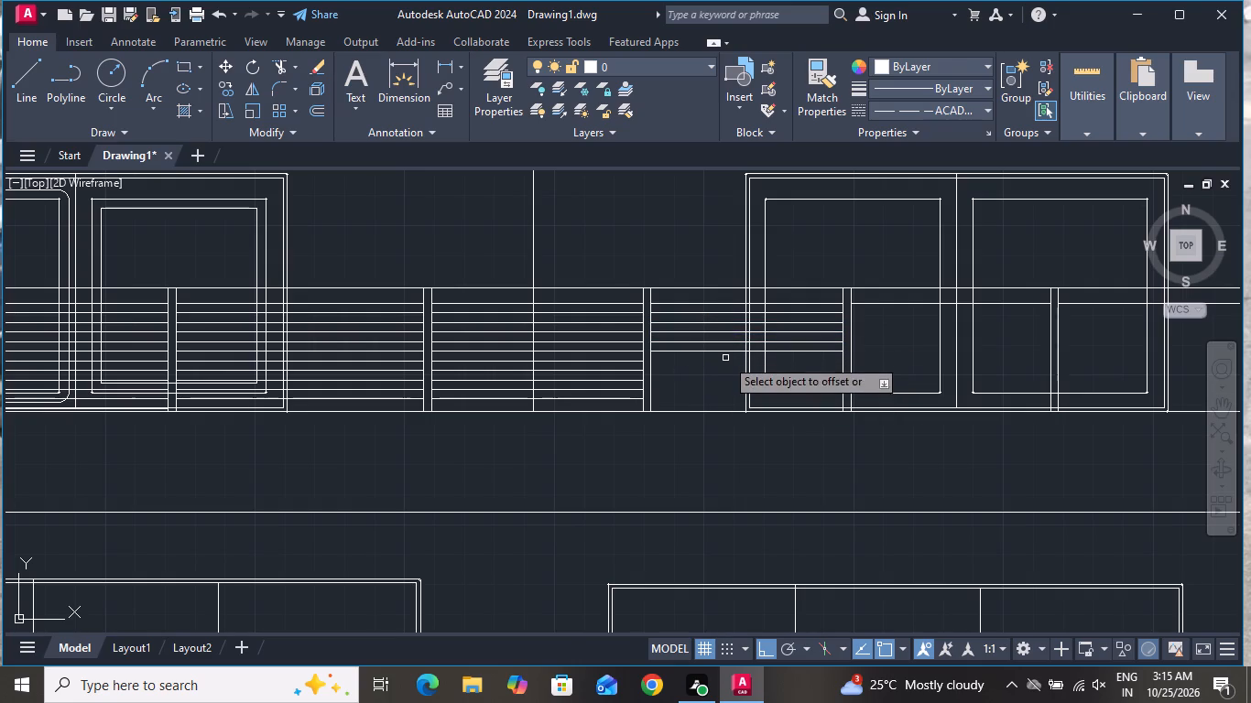
Complete the sixth bay with five more rail levels offset 100 downward, ending just above the railing's base line.
left_click(725, 354)
left_click(723, 377)
left_click(729, 360)
left_click(729, 390)
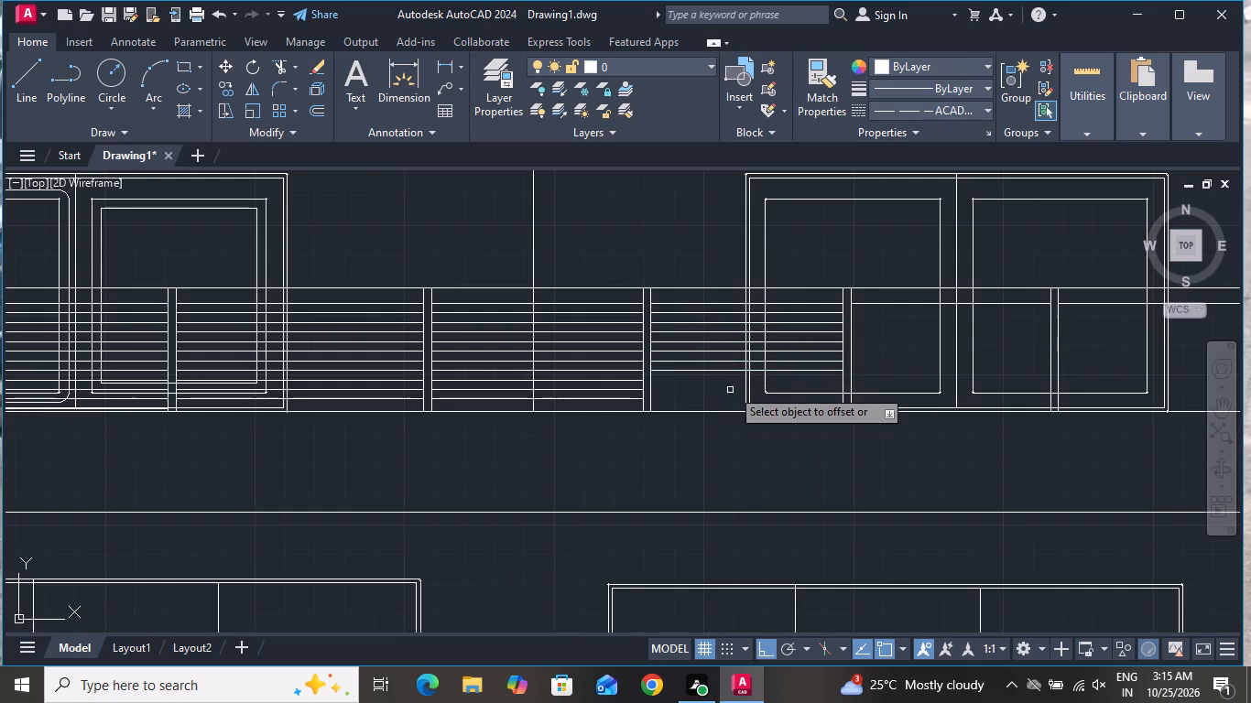
left_click(733, 375)
left_click(727, 404)
left_click(727, 373)
left_click(724, 402)
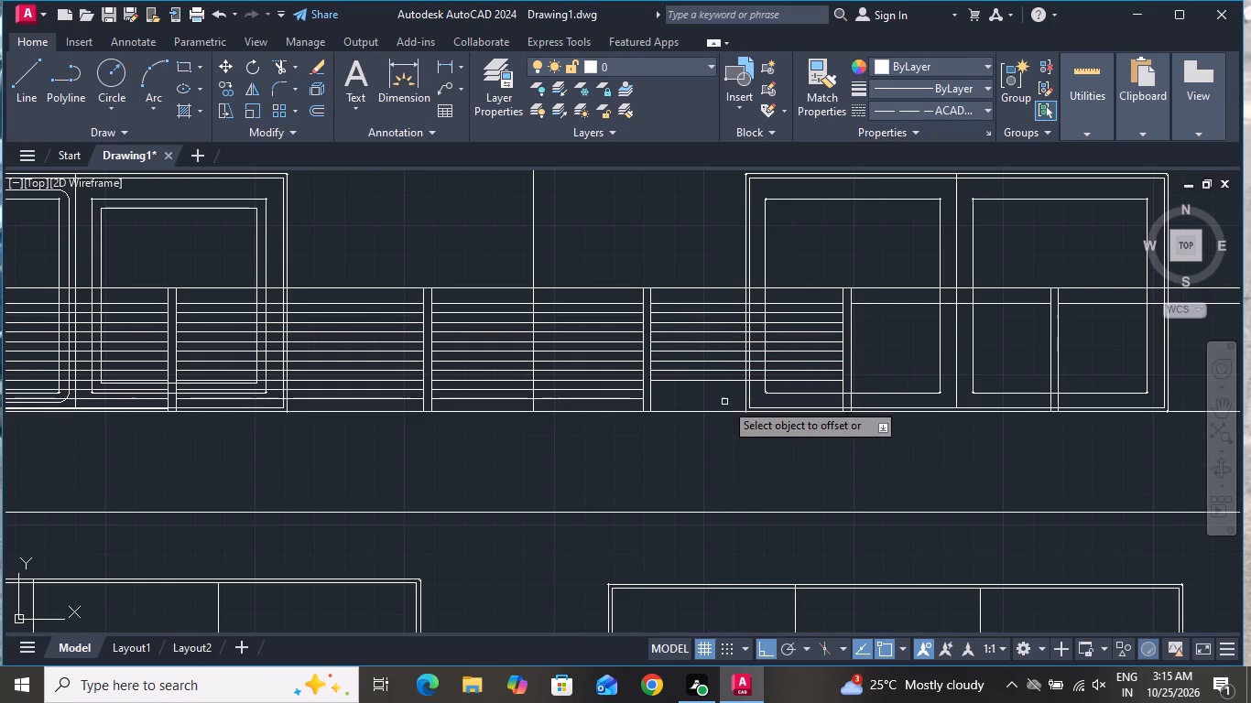
left_click(727, 384)
left_click(727, 402)
left_click(732, 382)
left_click(723, 408)
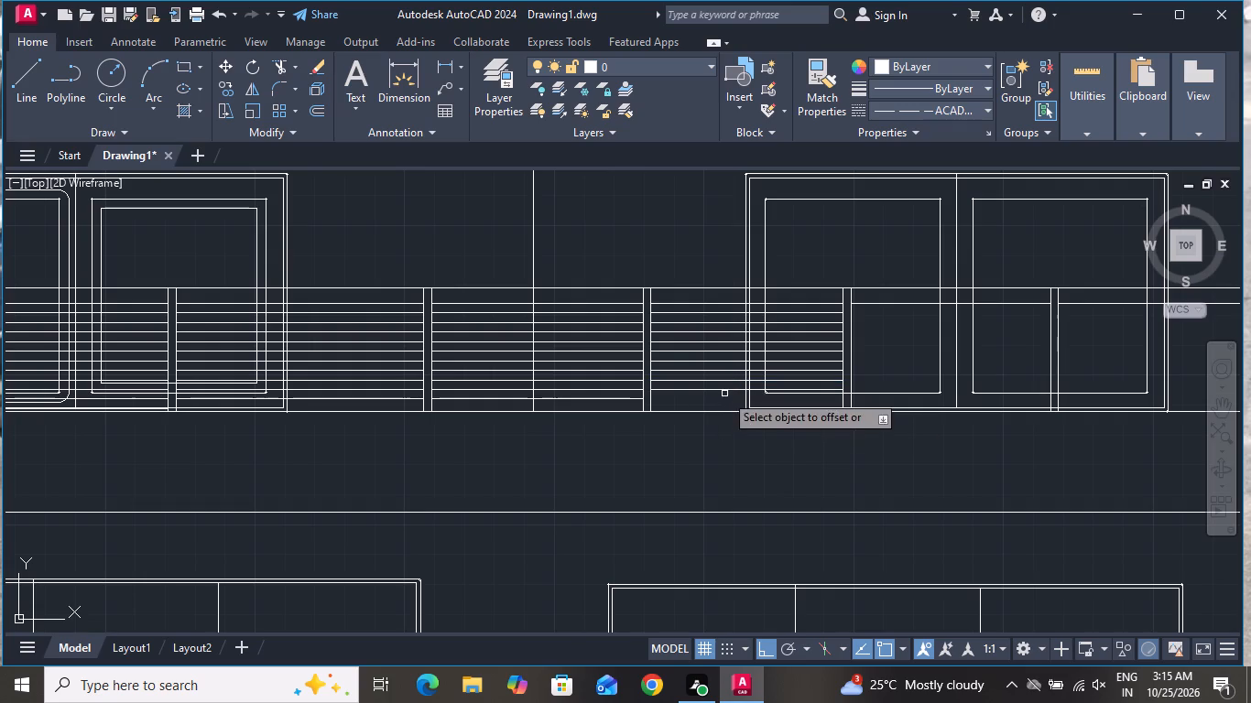
left_click(724, 390)
left_click(723, 410)
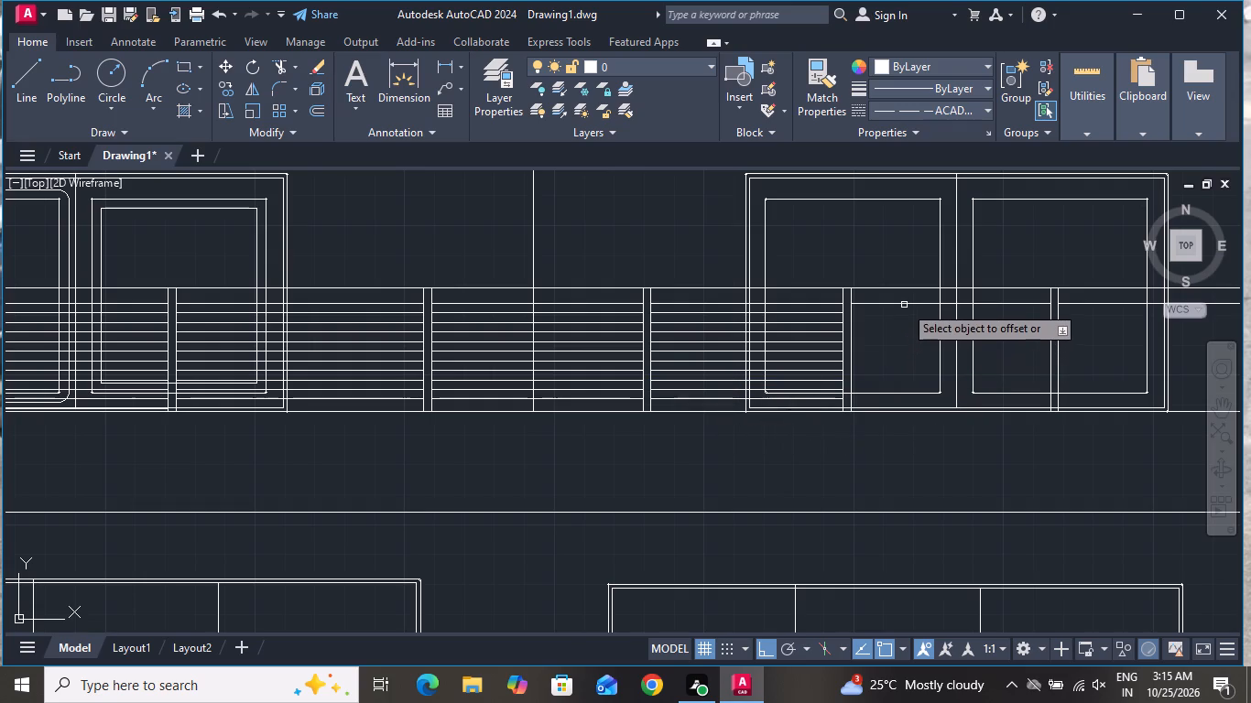
Offset the lower rail in the seventh bay, in front of the second window's centre line, downward five times in succession, 100 apart.
left_click(904, 304)
left_click(894, 375)
left_click(913, 312)
left_click(905, 371)
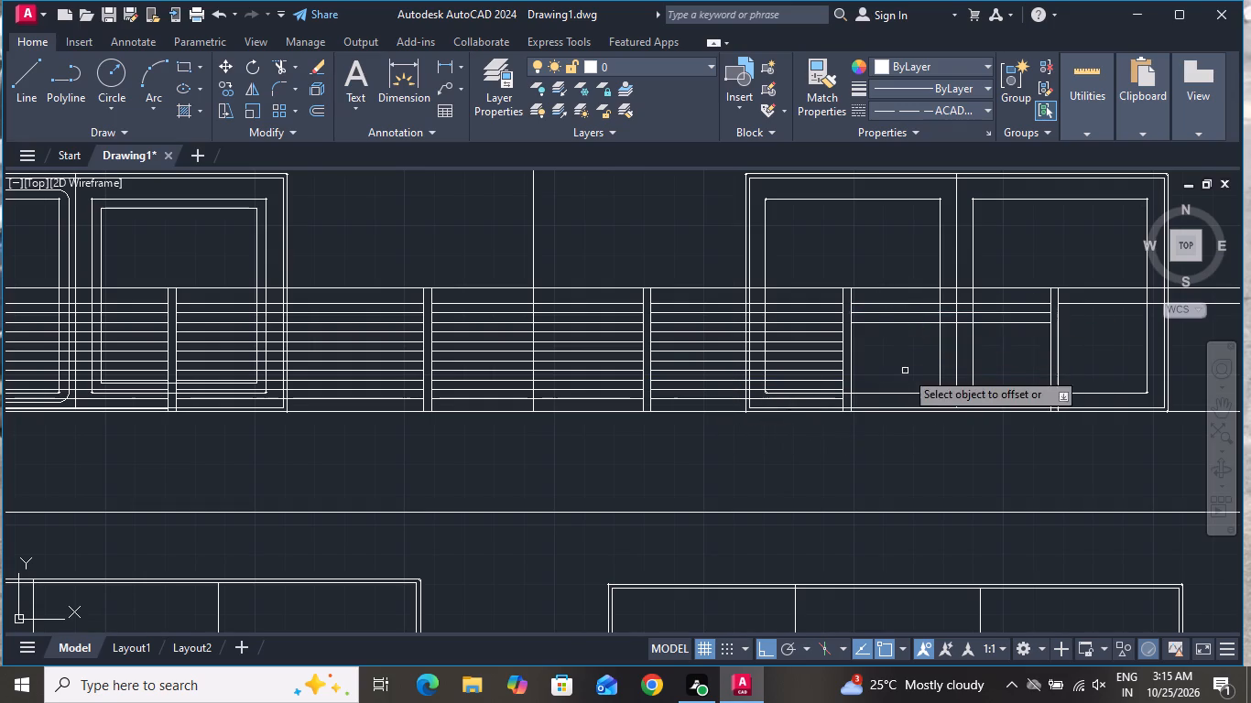
left_click(919, 323)
left_click(916, 380)
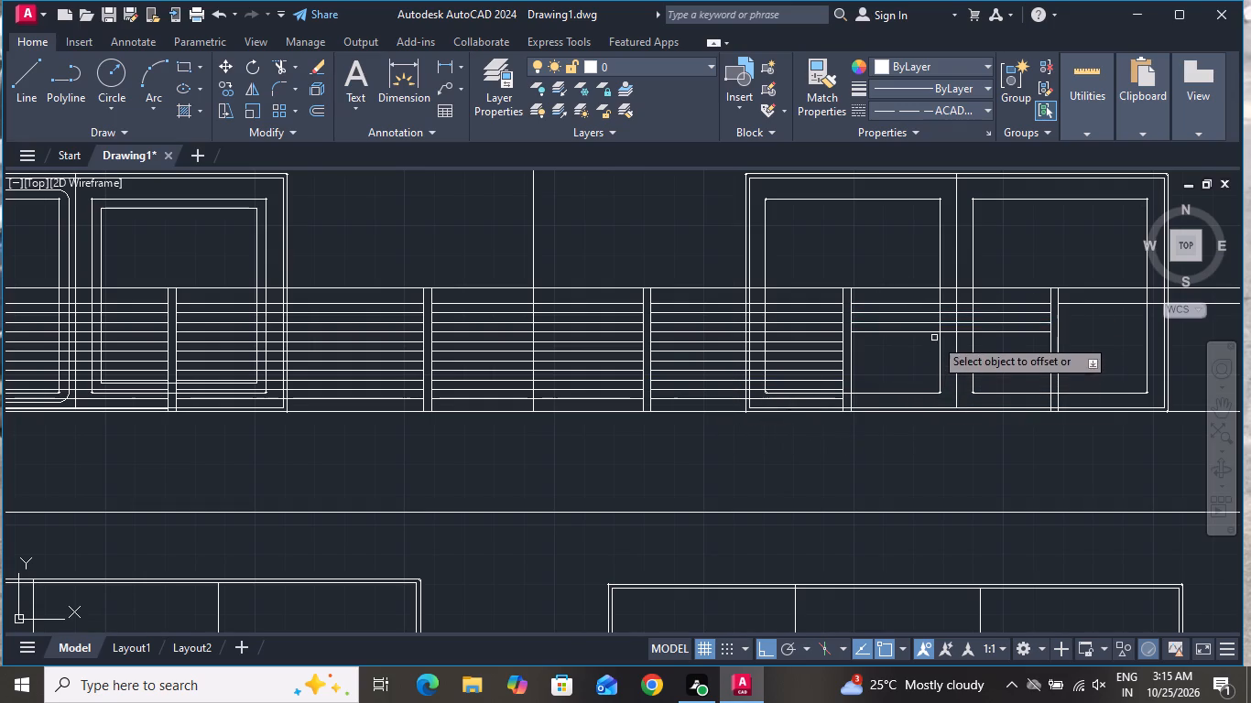
left_click(934, 333)
left_click(914, 383)
left_click(925, 341)
left_click(915, 391)
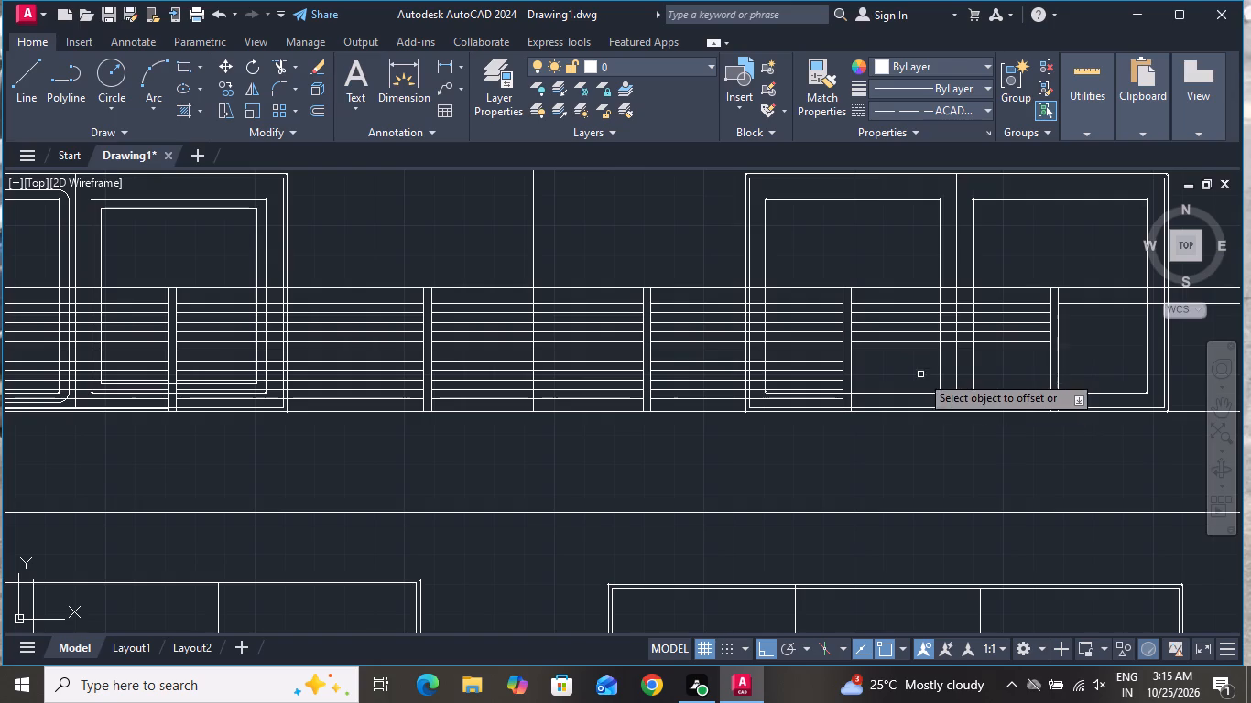
Continue filling the seventh bay with three more rails, each offset 100 downward from the previous one.
left_click(930, 352)
left_click(921, 391)
left_click(927, 362)
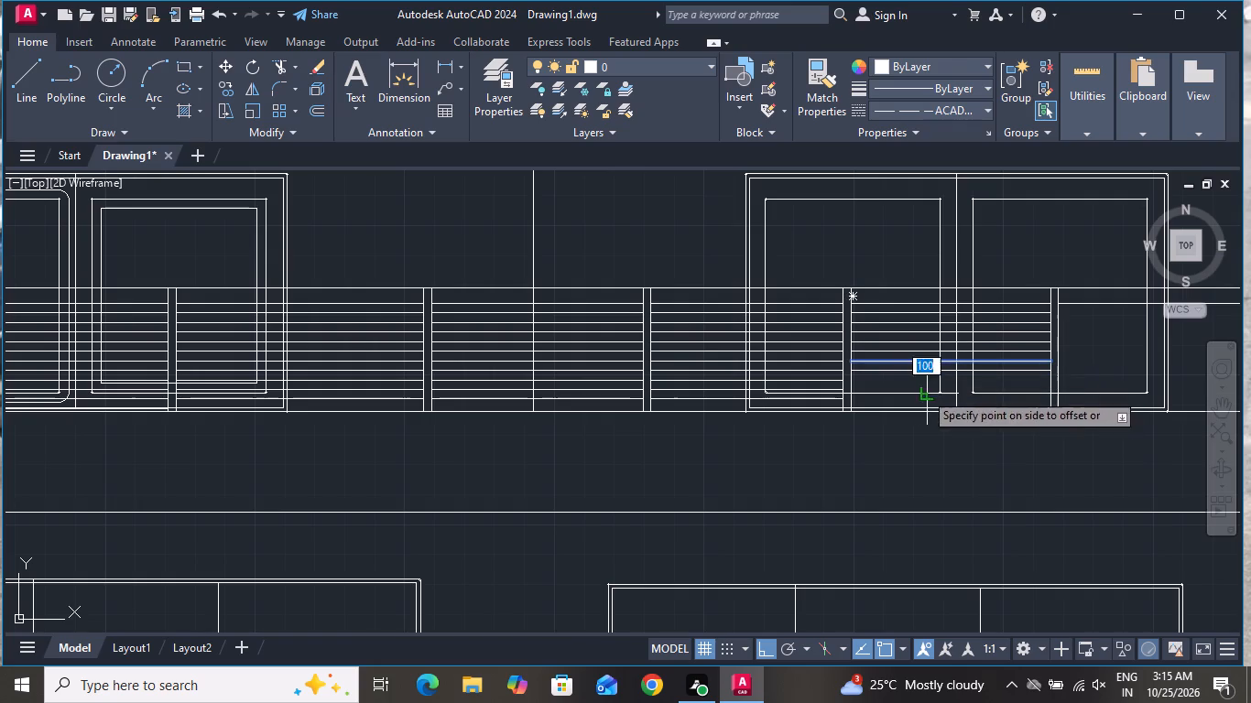
left_click(924, 392)
left_click(932, 370)
left_click(925, 394)
Fill the upper half of the eighth bay, at the second window's far edge, with five rail levels offset 100 downward in succession.
scroll(723, 368, "down", 1)
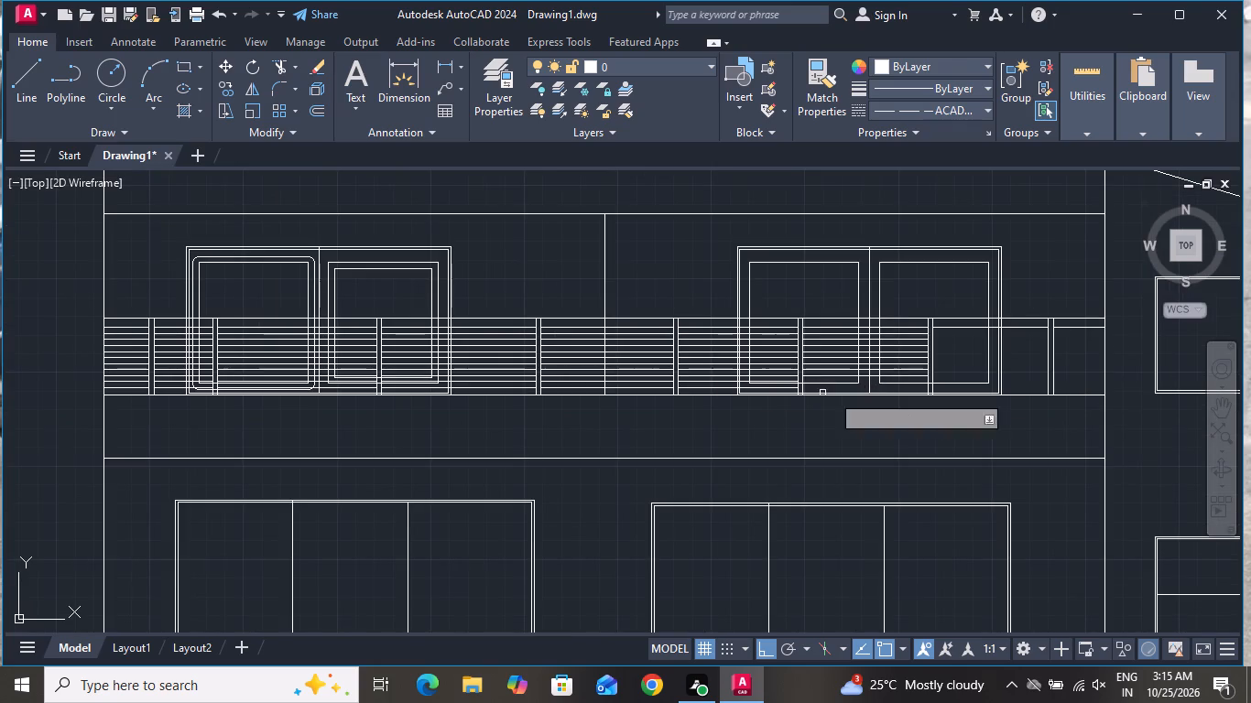
scroll(989, 341, "up", 2)
left_click(938, 306)
left_click(898, 365)
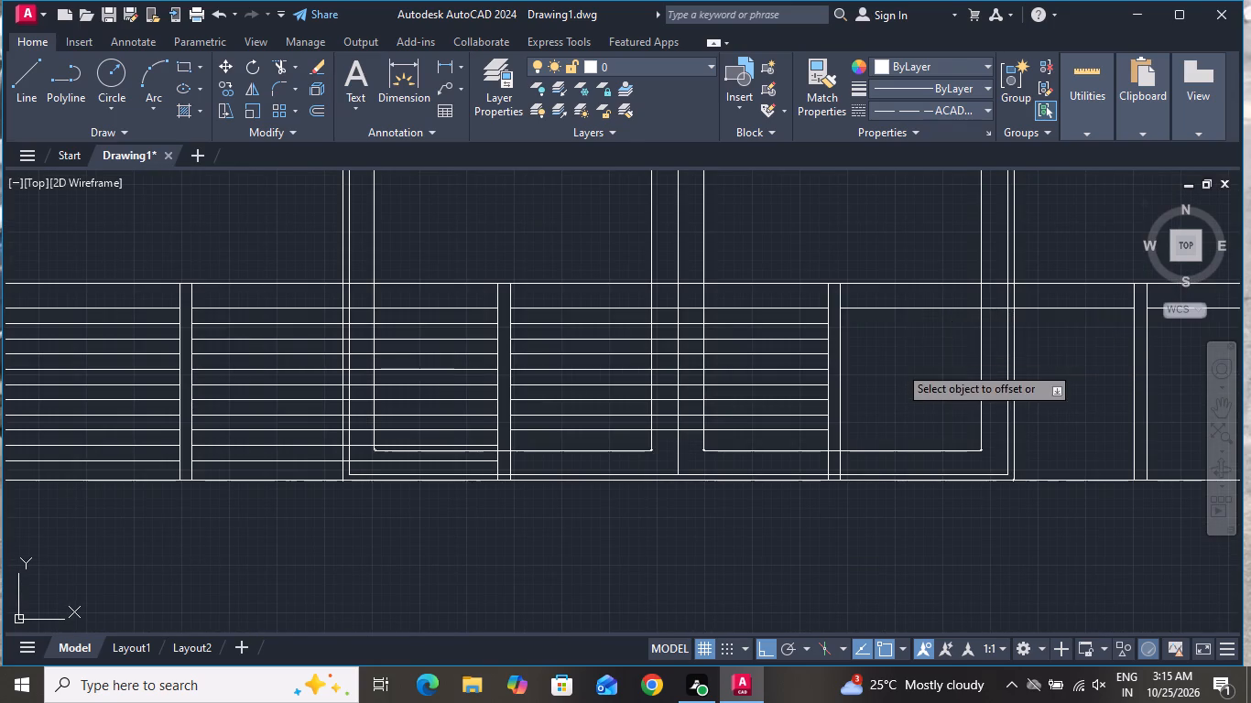
left_click(924, 308)
left_click(901, 351)
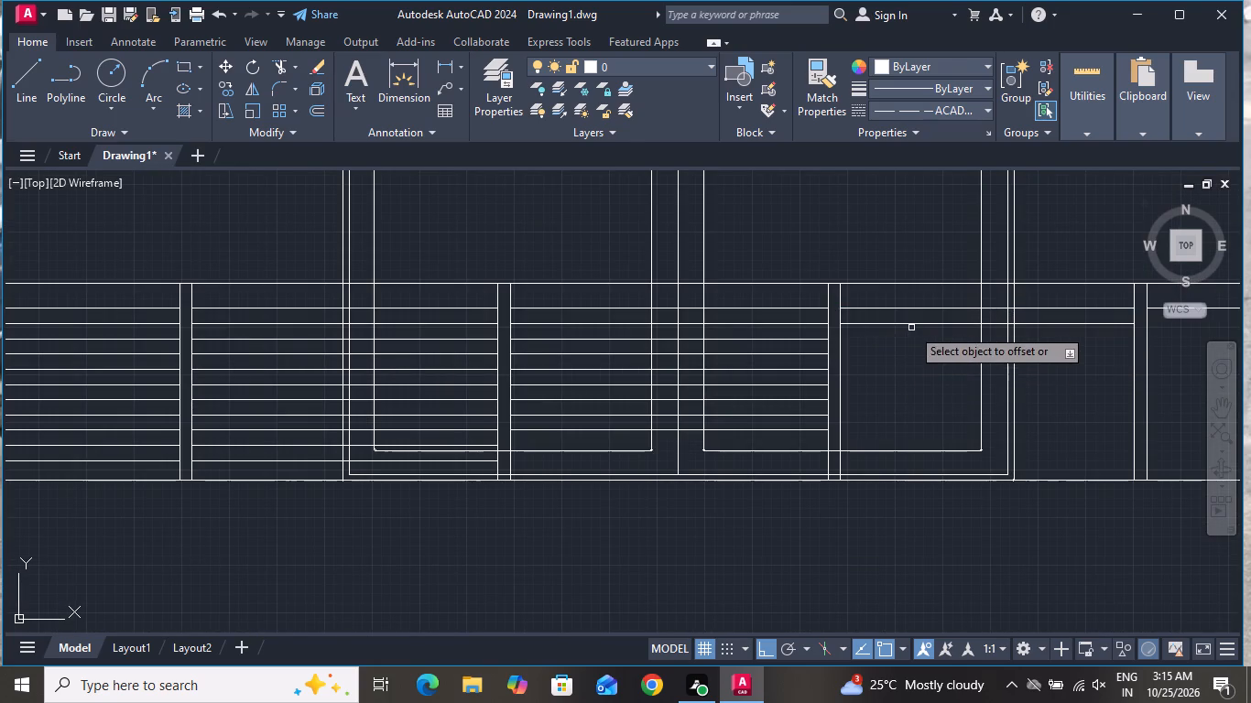
left_click(913, 325)
left_click(906, 364)
left_click(912, 342)
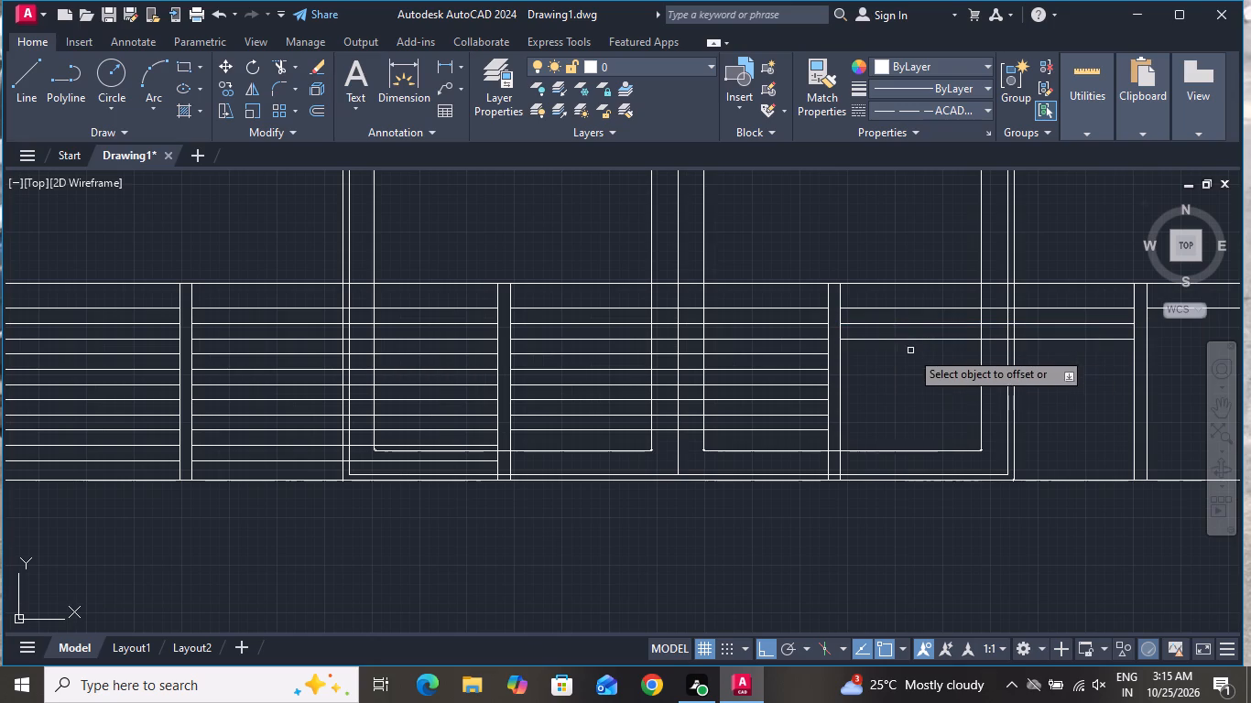
left_click(908, 382)
left_click(920, 339)
left_click(919, 382)
left_click(930, 353)
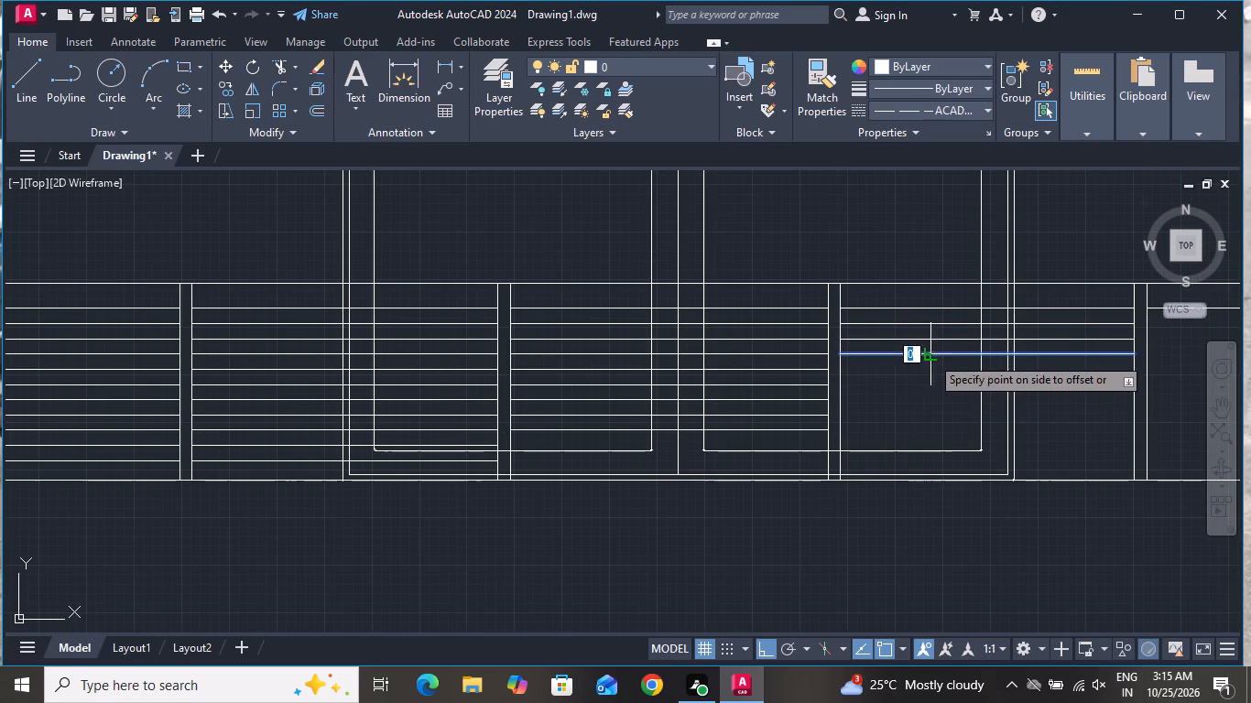
left_click(914, 387)
left_click(924, 371)
left_click(915, 401)
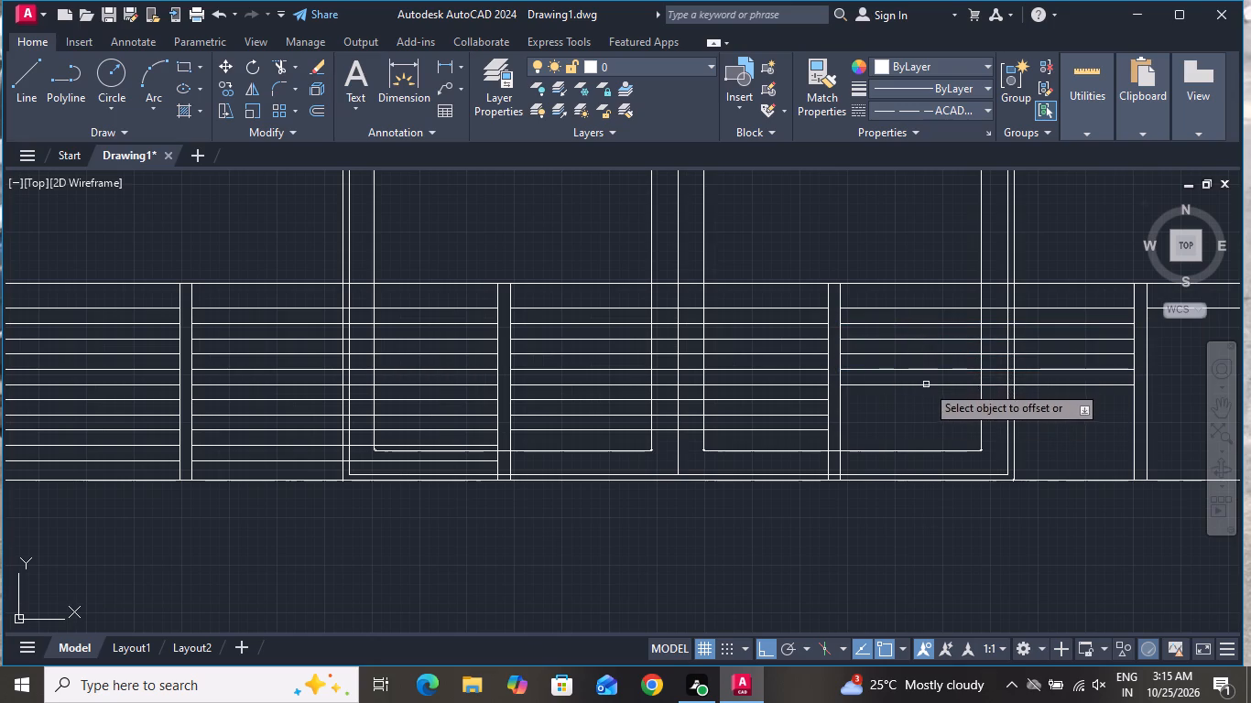
Complete the eighth bay with five more rails offset 100 downward, ending just above the railing's base line.
left_click(924, 385)
left_click(906, 427)
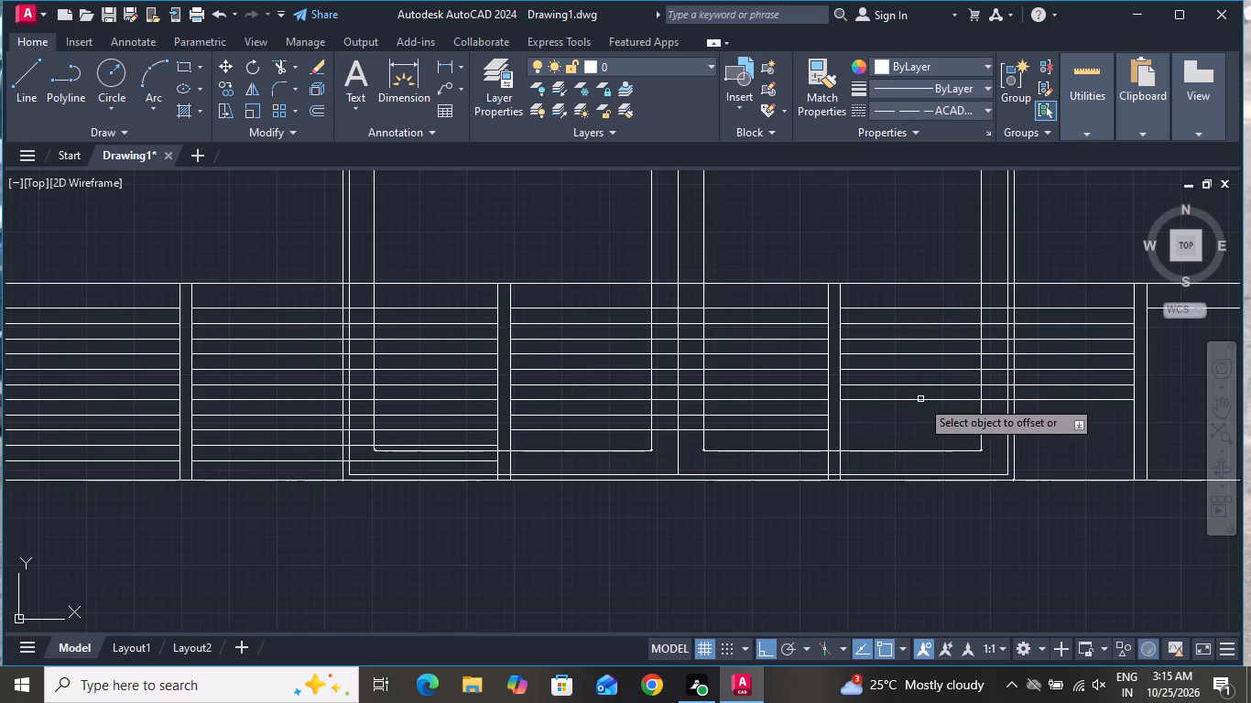
left_click(920, 399)
left_click(910, 421)
left_click(910, 417)
left_click(908, 435)
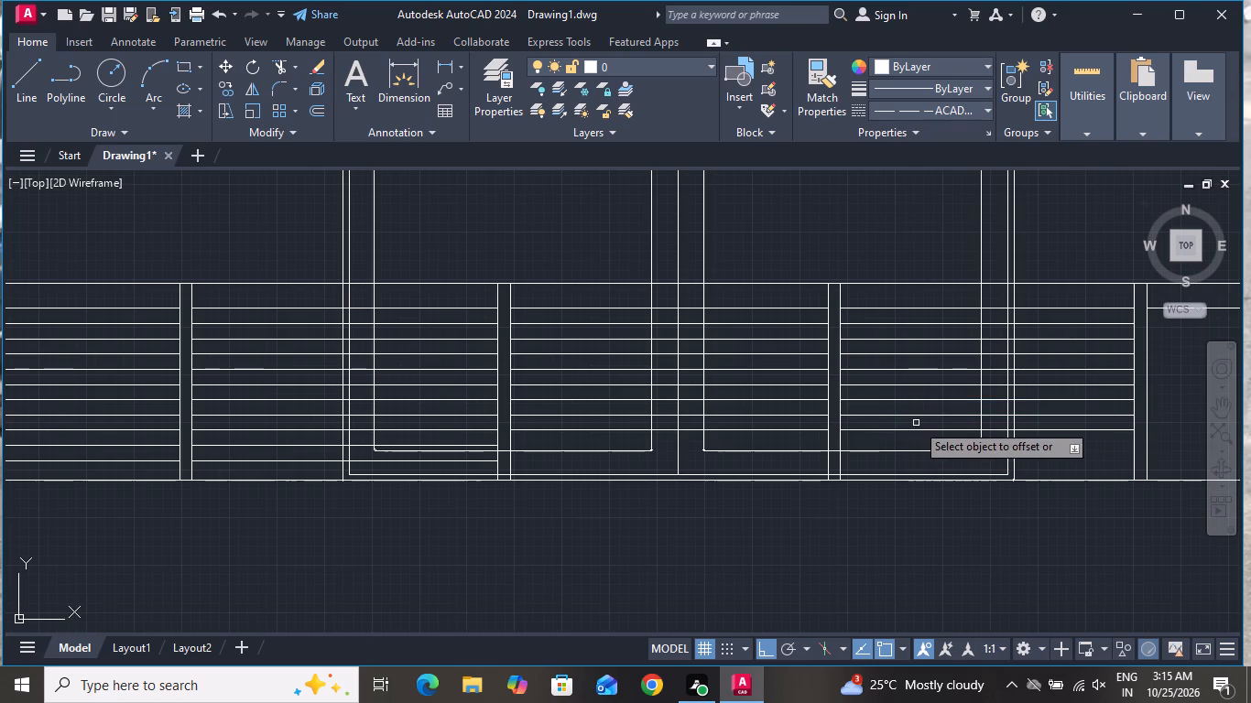
left_click(913, 428)
left_click(909, 449)
left_click(911, 445)
left_click(911, 459)
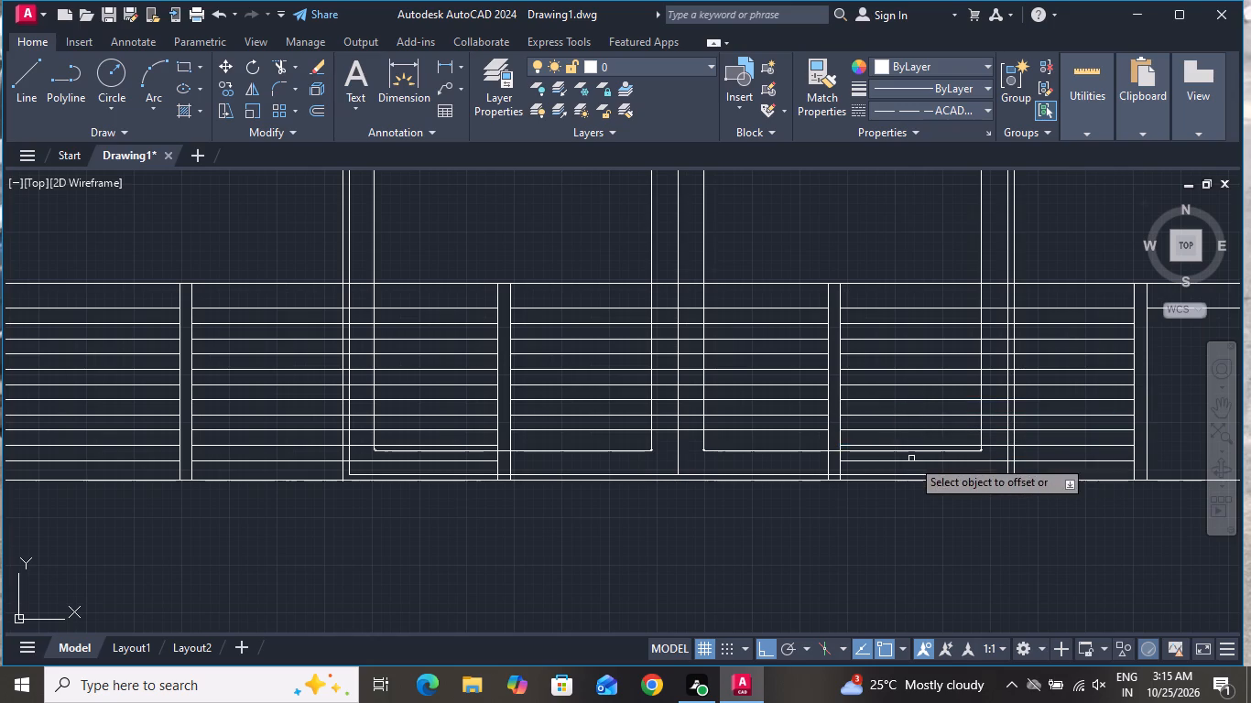
Complete the seventh bay with its last two rails, each offset 100 downward, just above the railing's base line.
left_click(764, 428)
left_click(755, 463)
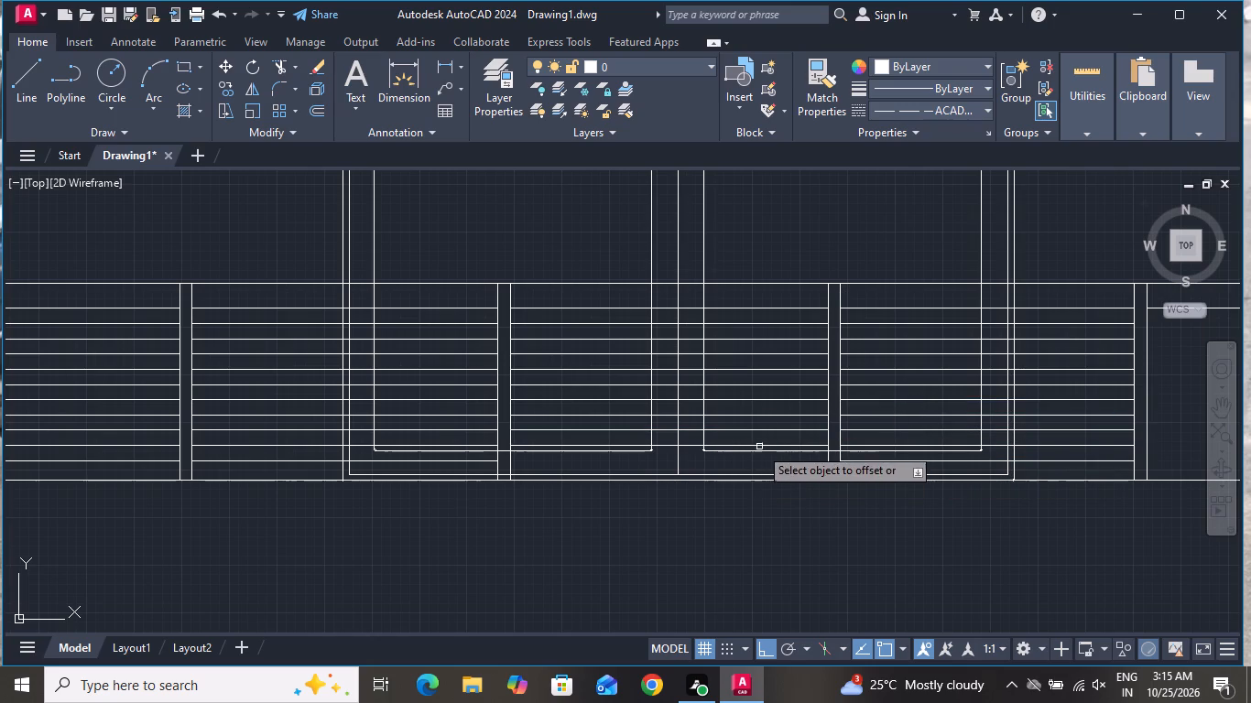
left_click(759, 446)
left_click(759, 454)
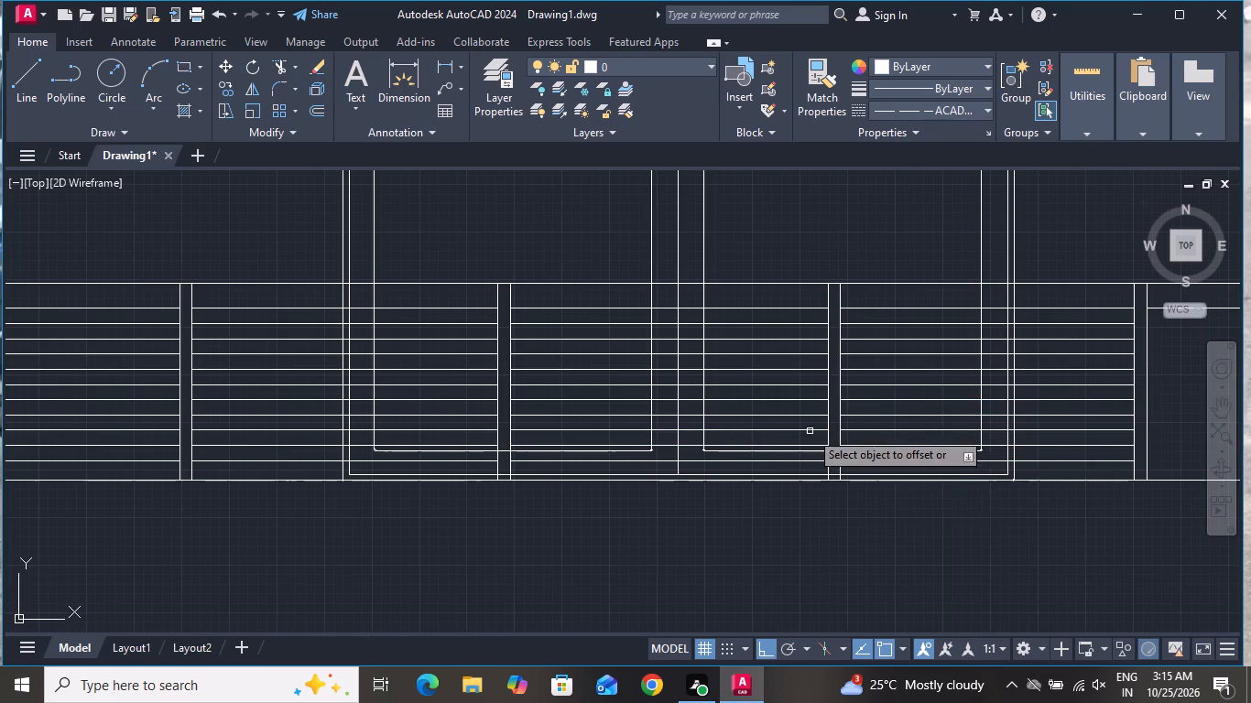
Offset the lower rail in the narrow ninth bay beside the end wall downward five times in succession, 100 apart.
scroll(806, 434, "down", 1)
left_click(1071, 357)
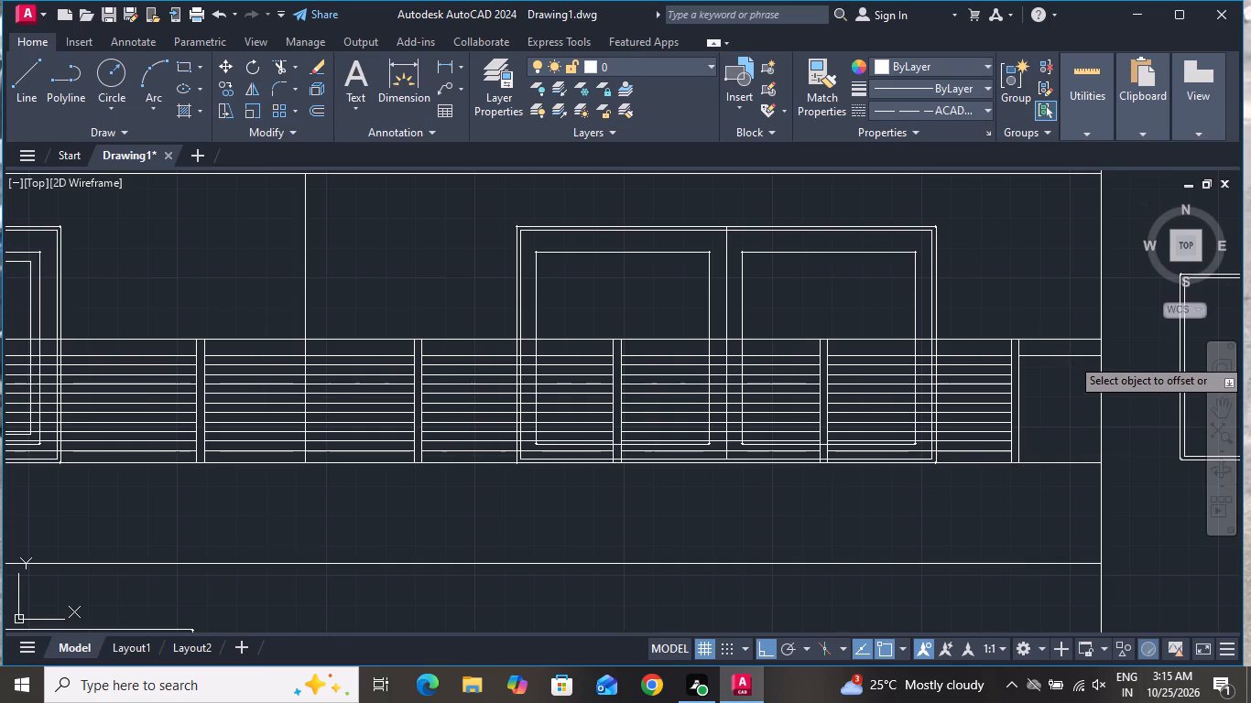
left_click(1058, 401)
left_click(1059, 369)
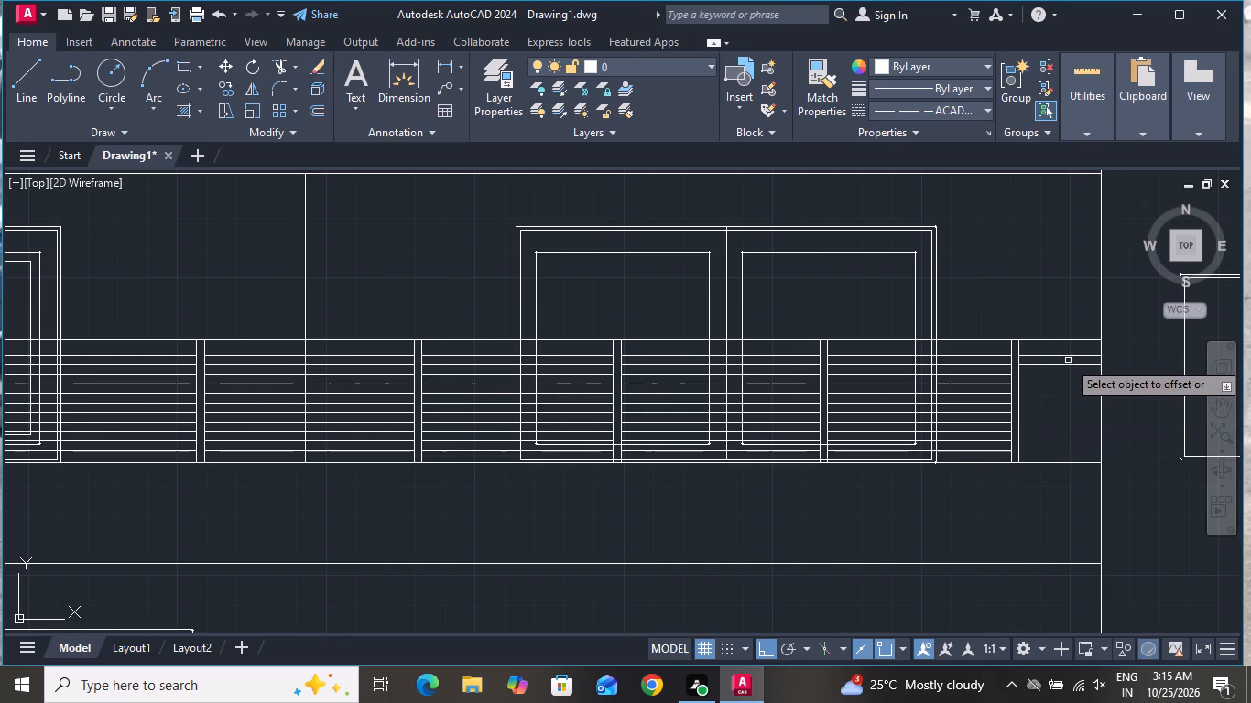
left_click(1061, 364)
left_click(1049, 415)
left_click(1063, 375)
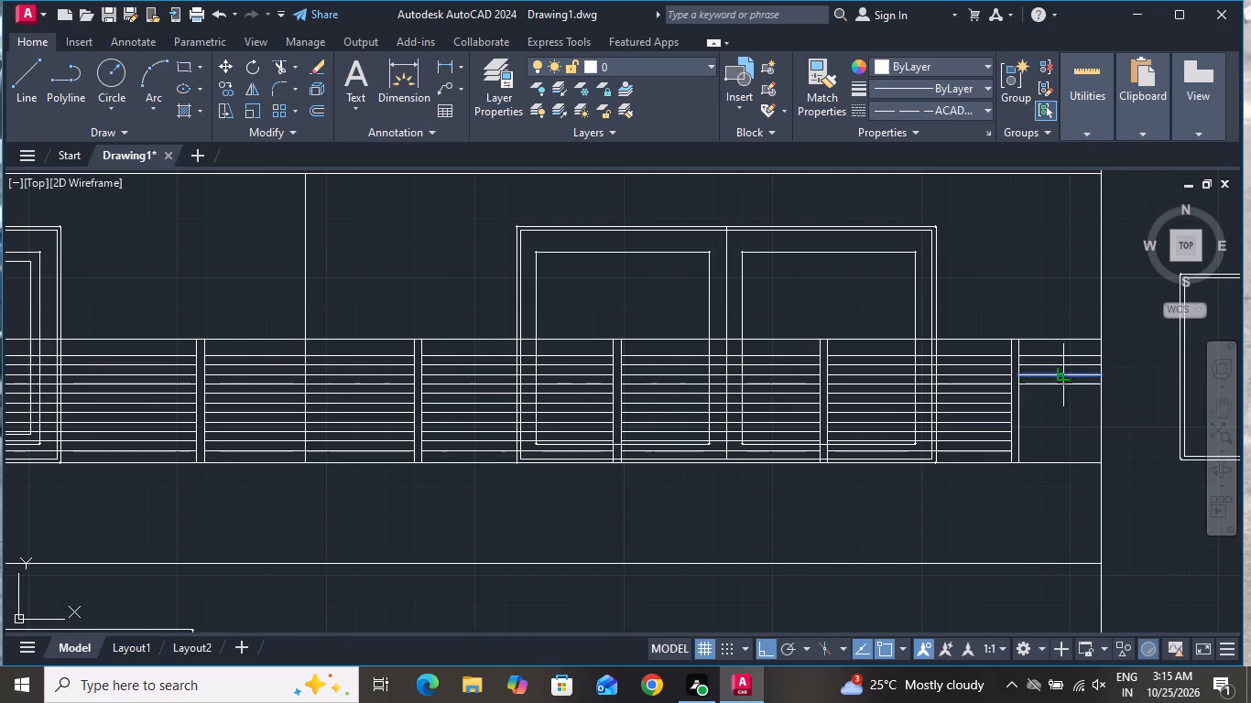
left_click(1059, 407)
left_click(1070, 384)
left_click(1057, 413)
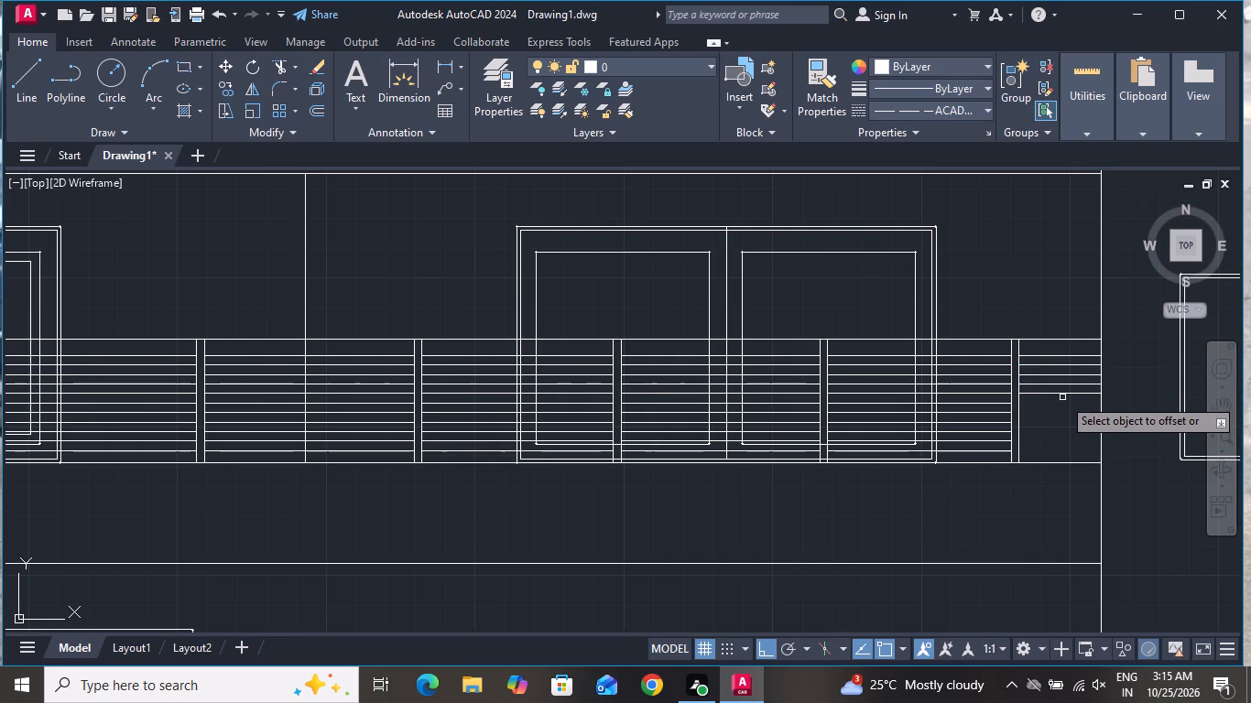
left_click(1062, 395)
left_click(1056, 418)
Complete the ninth bay with five more rail levels offset 100 downward to just above the base line, and end the Offset command.
left_click(1063, 405)
left_click(1050, 430)
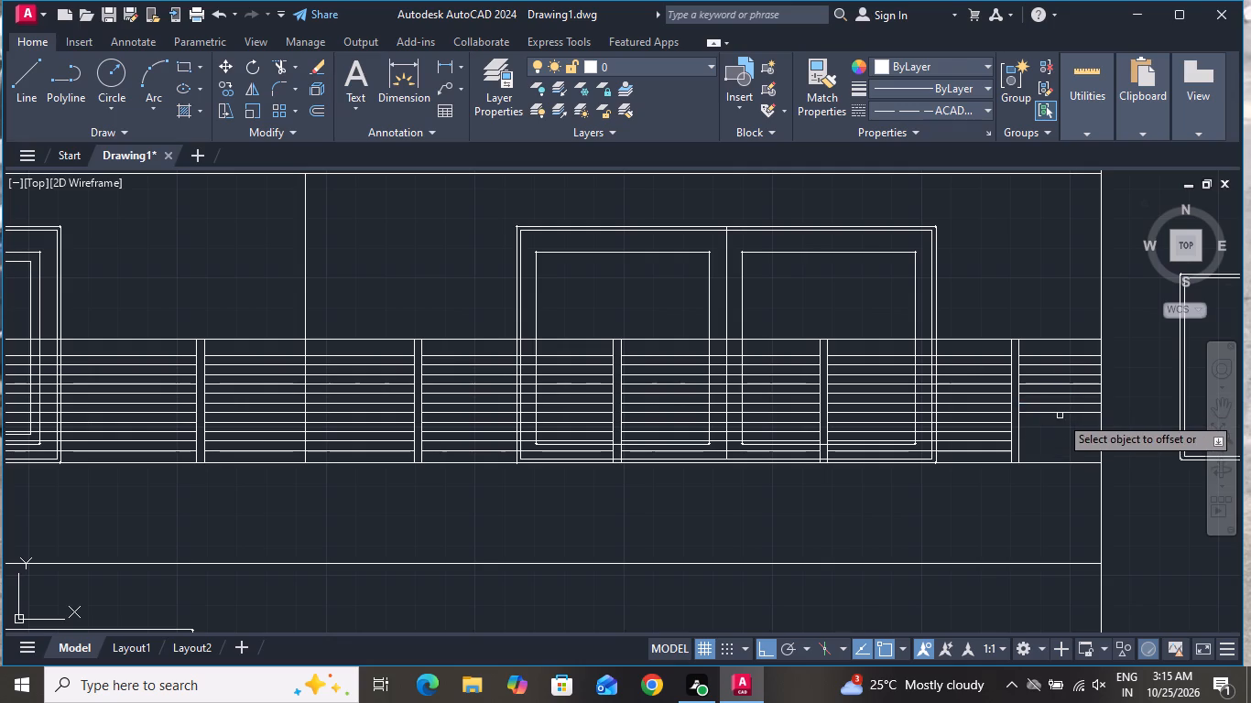
left_click(1060, 415)
left_click(1051, 432)
left_click(1066, 422)
left_click(1055, 442)
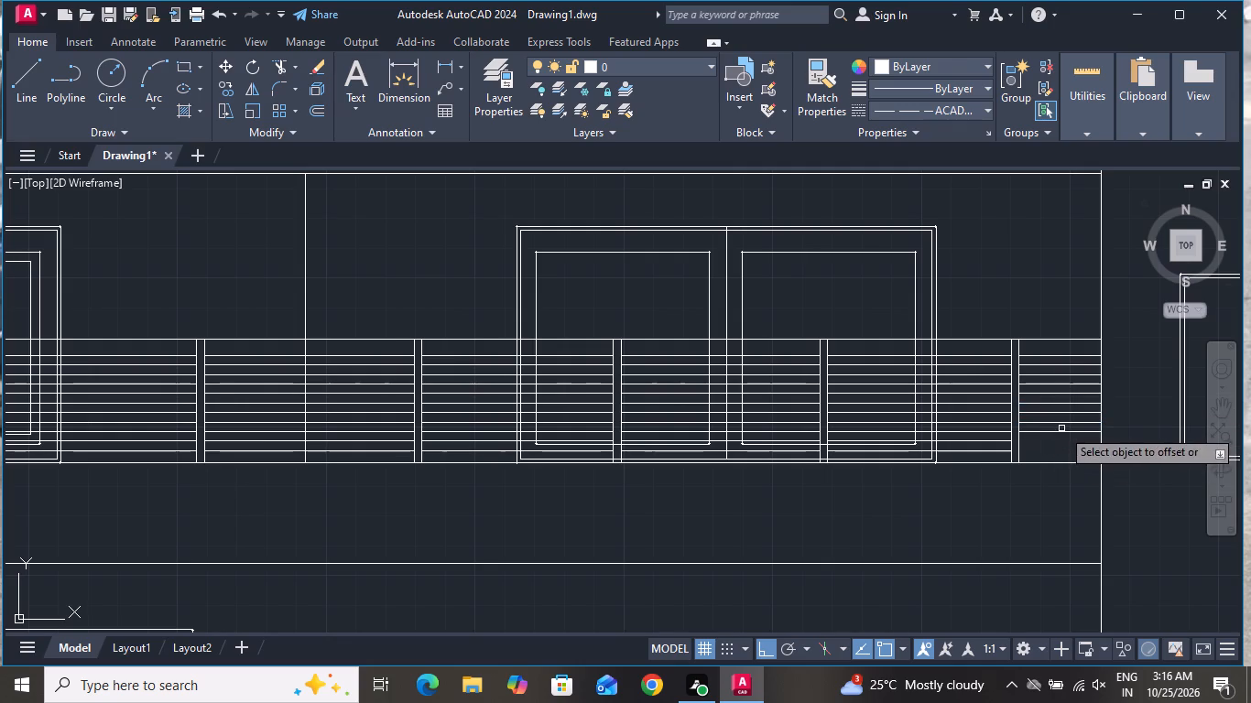
left_click(1057, 433)
left_click(1051, 449)
left_click(1061, 438)
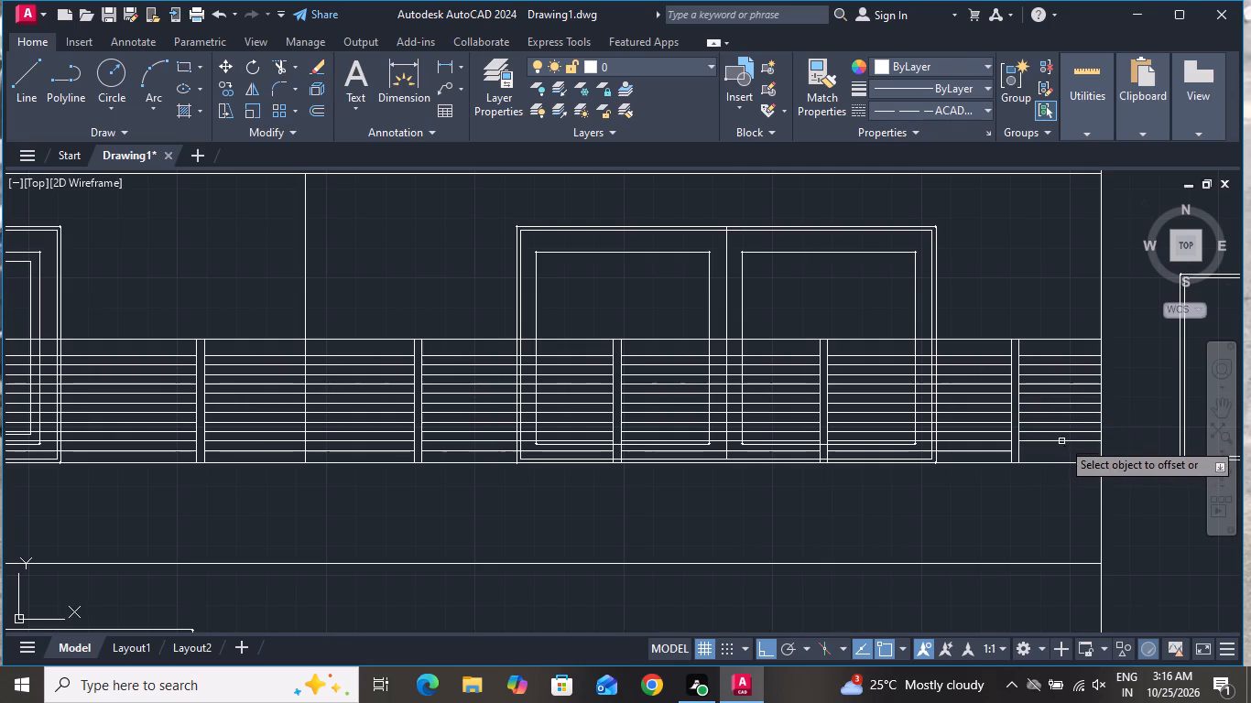
left_click(1055, 453)
left_click(1064, 440)
left_click(1049, 461)
right_click(952, 474)
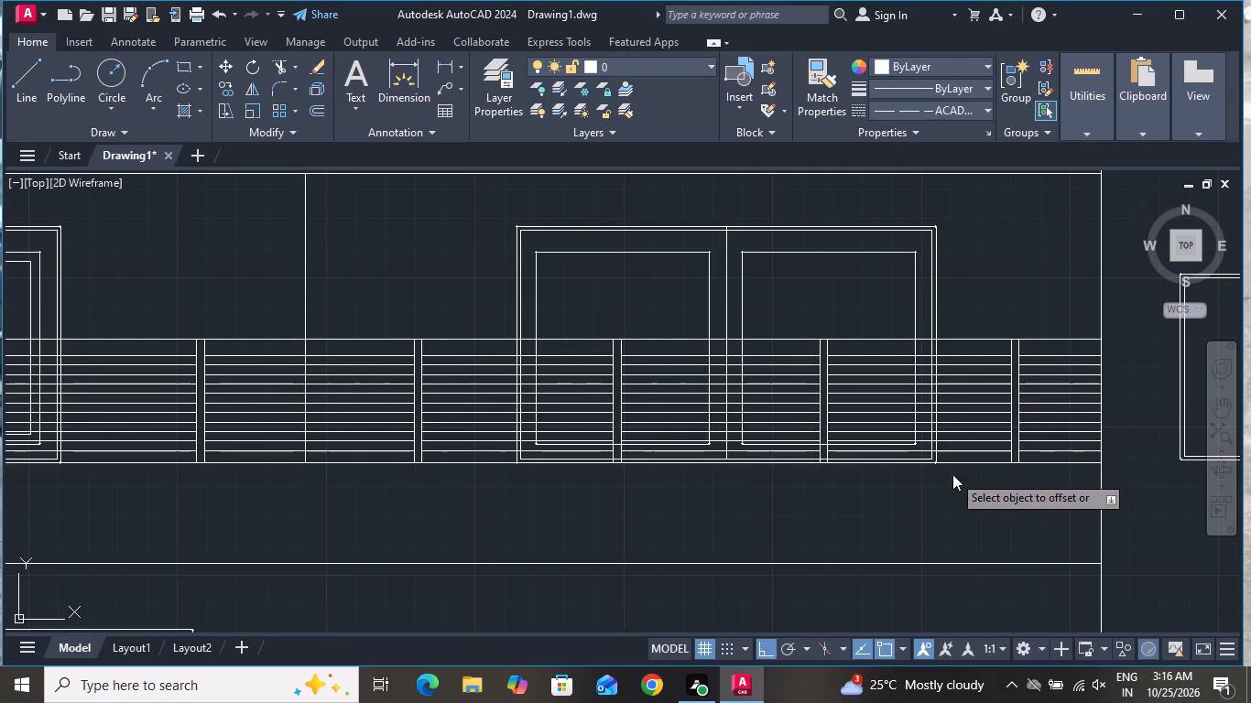
left_click(1036, 306)
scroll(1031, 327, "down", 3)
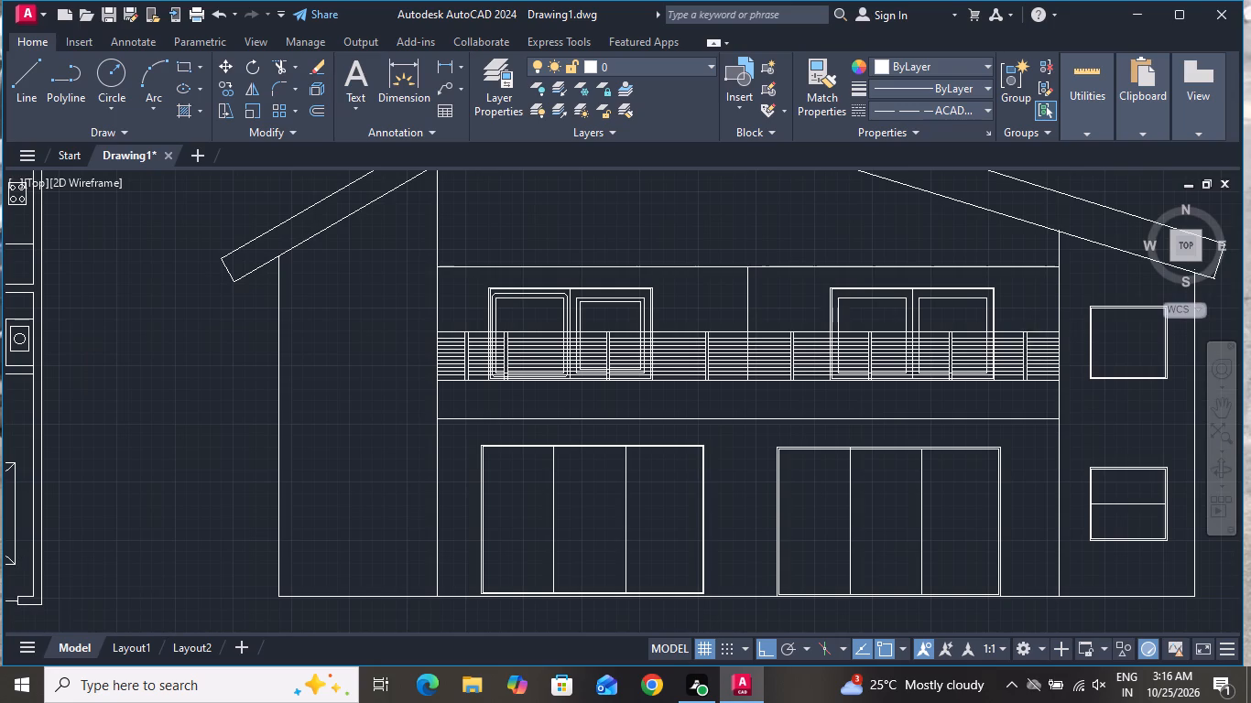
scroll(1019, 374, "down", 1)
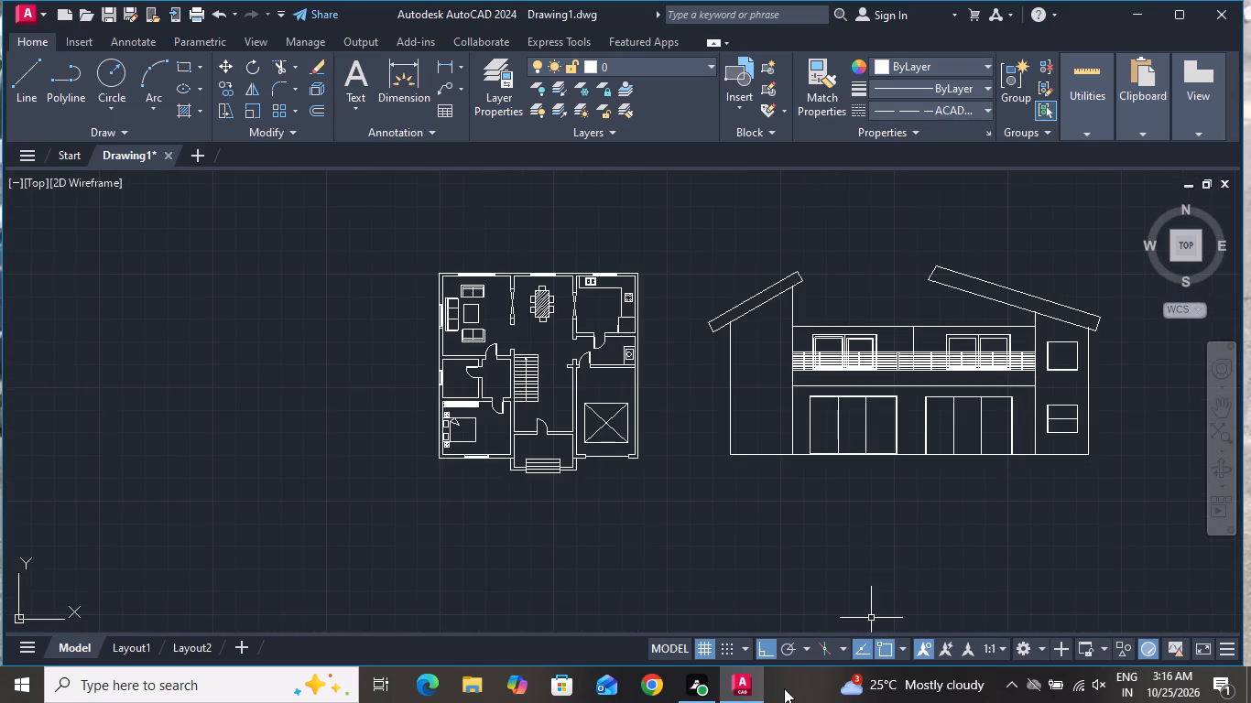
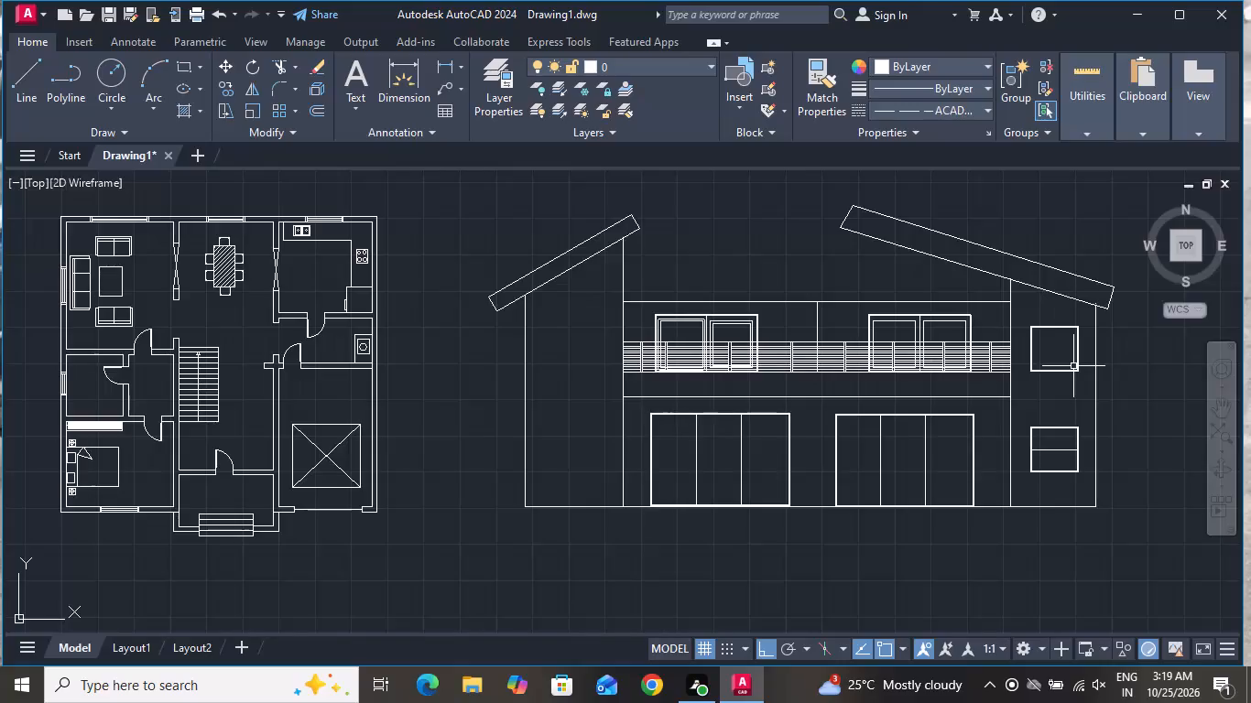
Delete all four edges of the long sloped roof slab above the balcony and the narrow end wing of the elevation.
scroll(1072, 368, "up", 1)
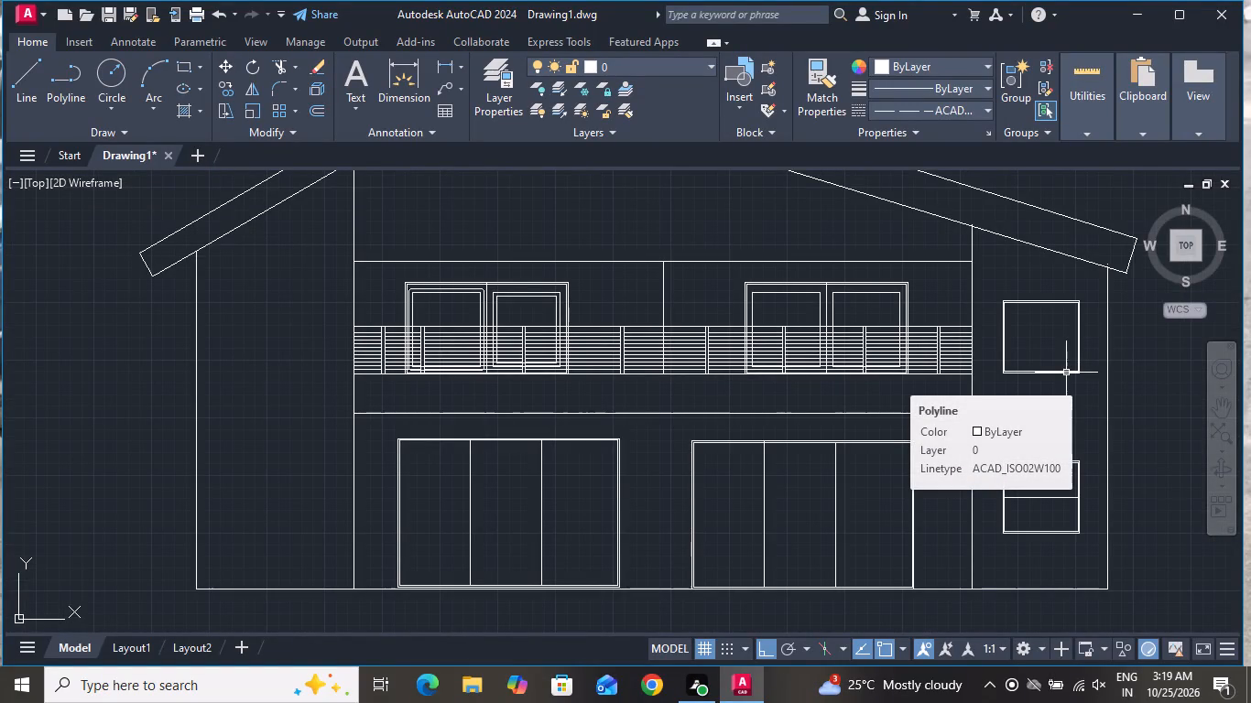
scroll(1066, 373, "down", 3)
scroll(1013, 339, "up", 2)
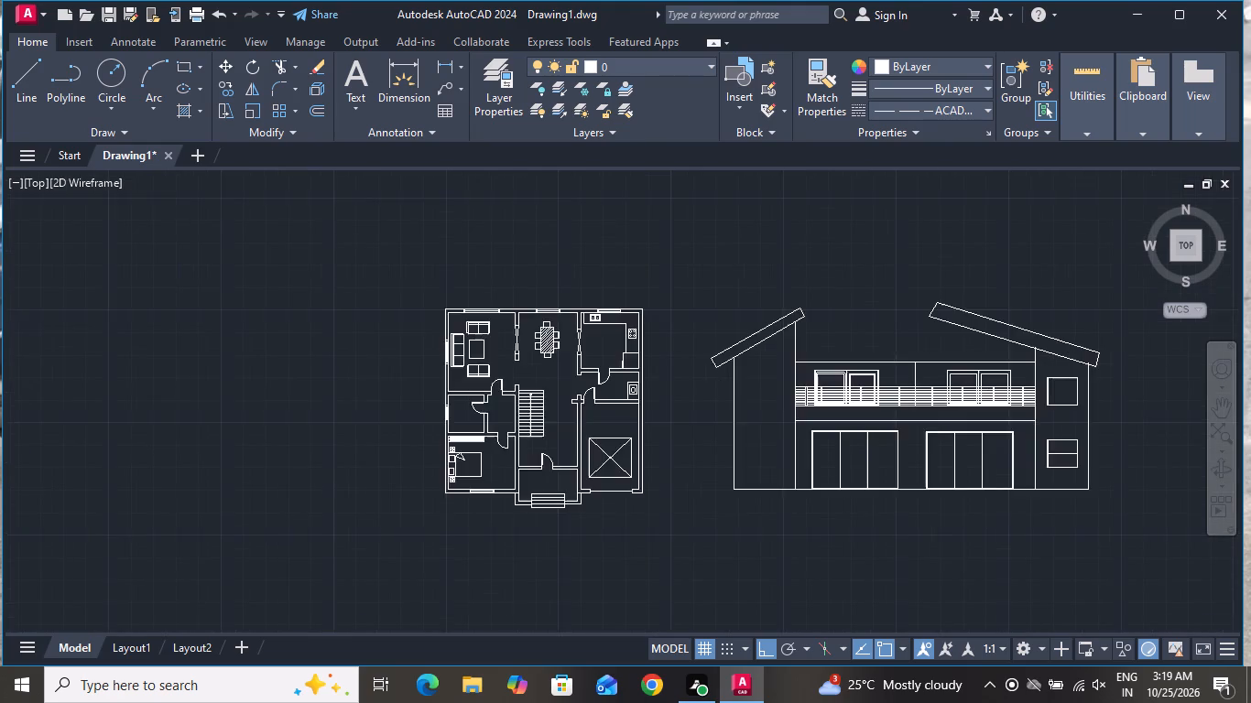
left_click(1010, 304)
left_click(979, 330)
left_click(978, 330)
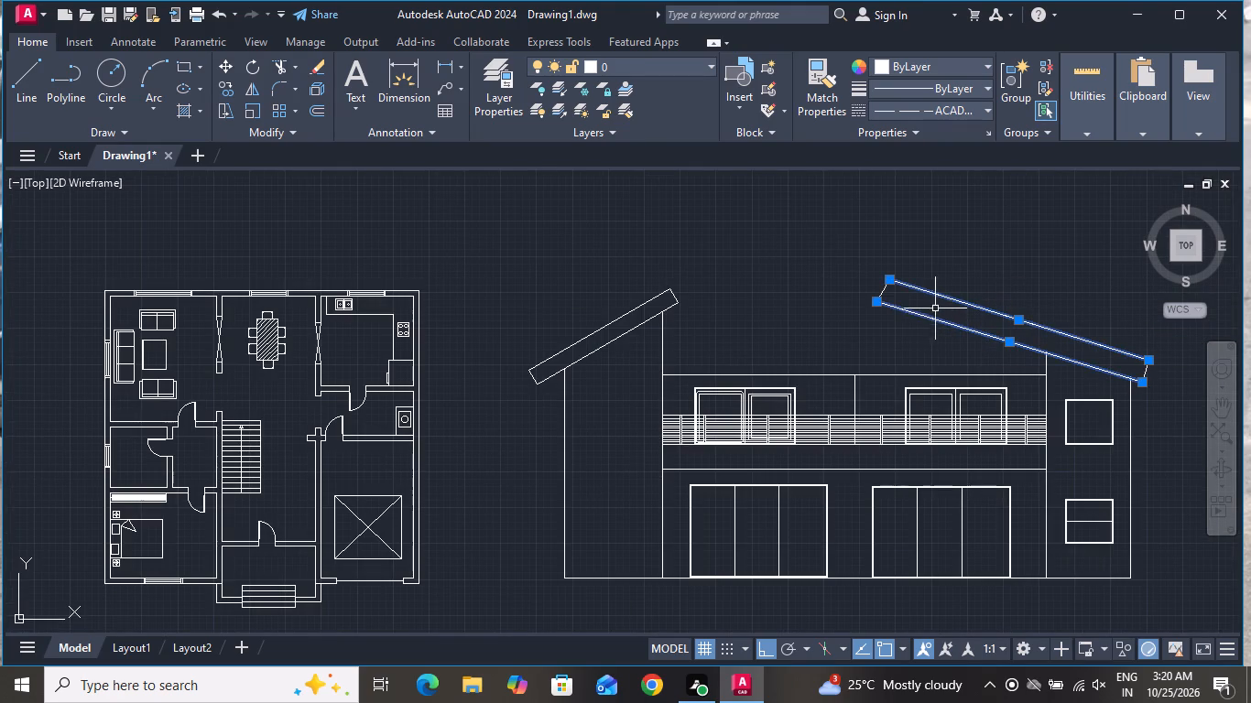
left_click(876, 291)
left_click(876, 291)
double_click(896, 287)
left_click(880, 295)
left_click(1148, 373)
key("Delete")
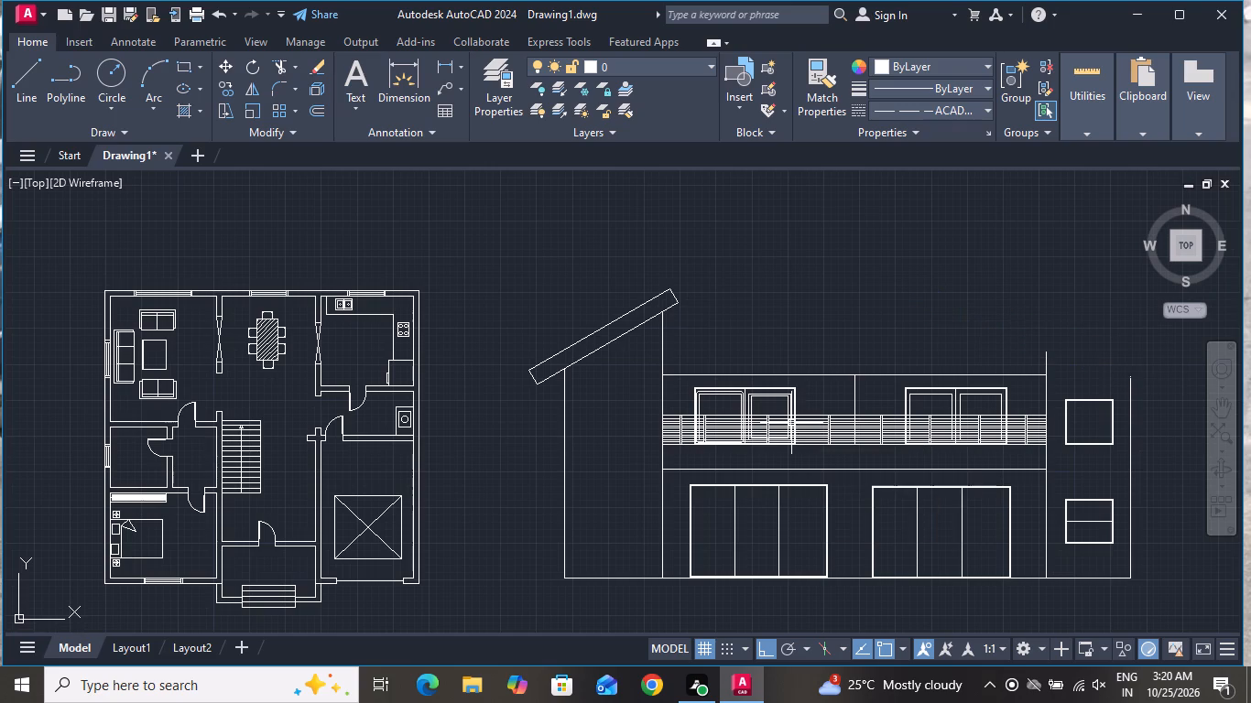
Turn off Ortho mode.
left_click(169, 64)
left_click(180, 56)
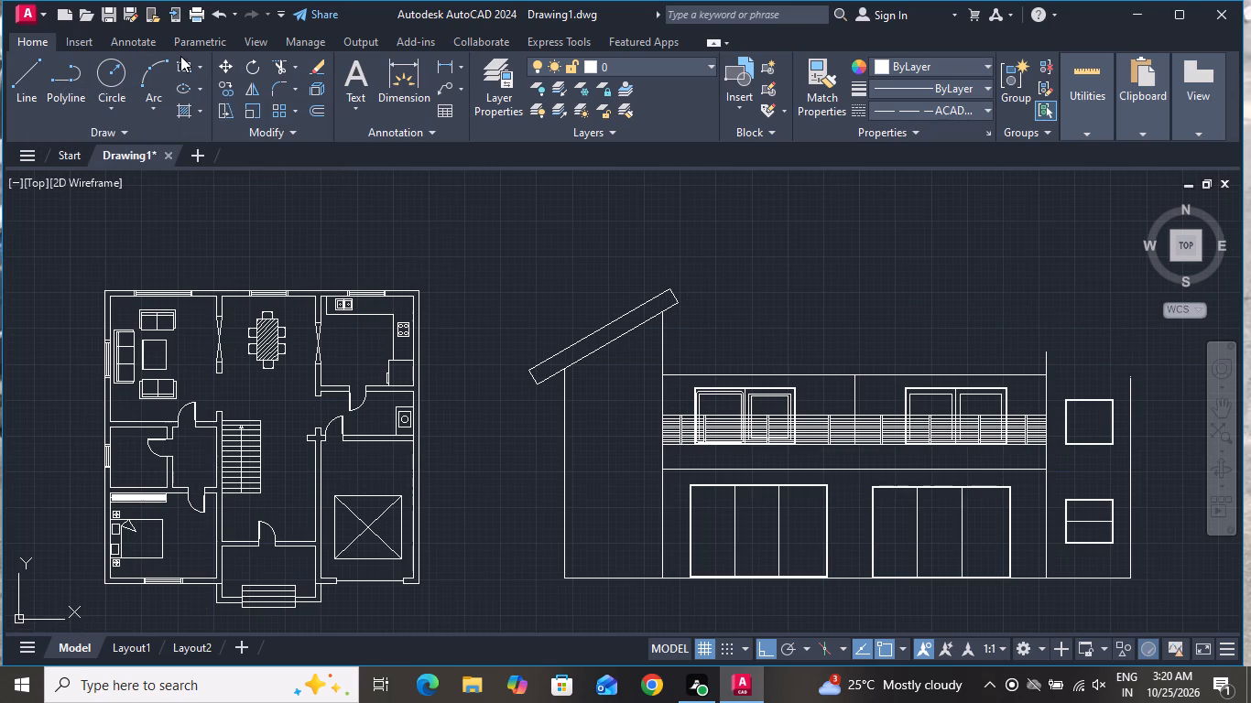
left_click(767, 644)
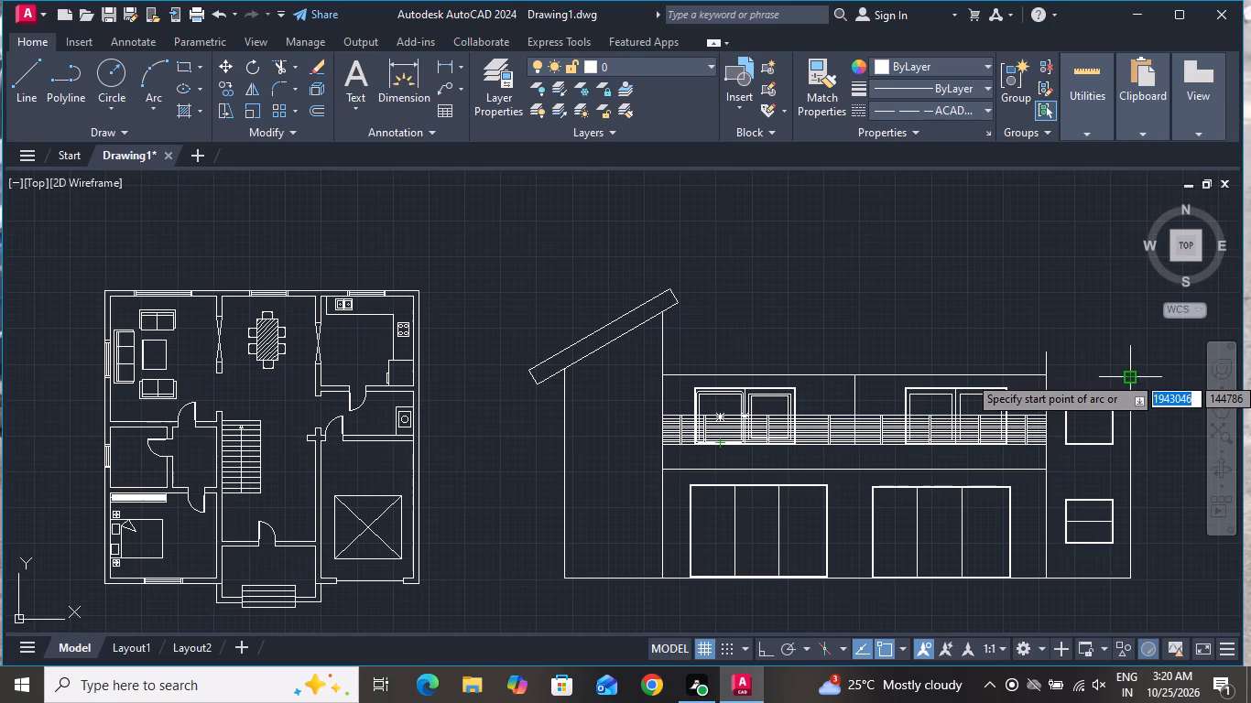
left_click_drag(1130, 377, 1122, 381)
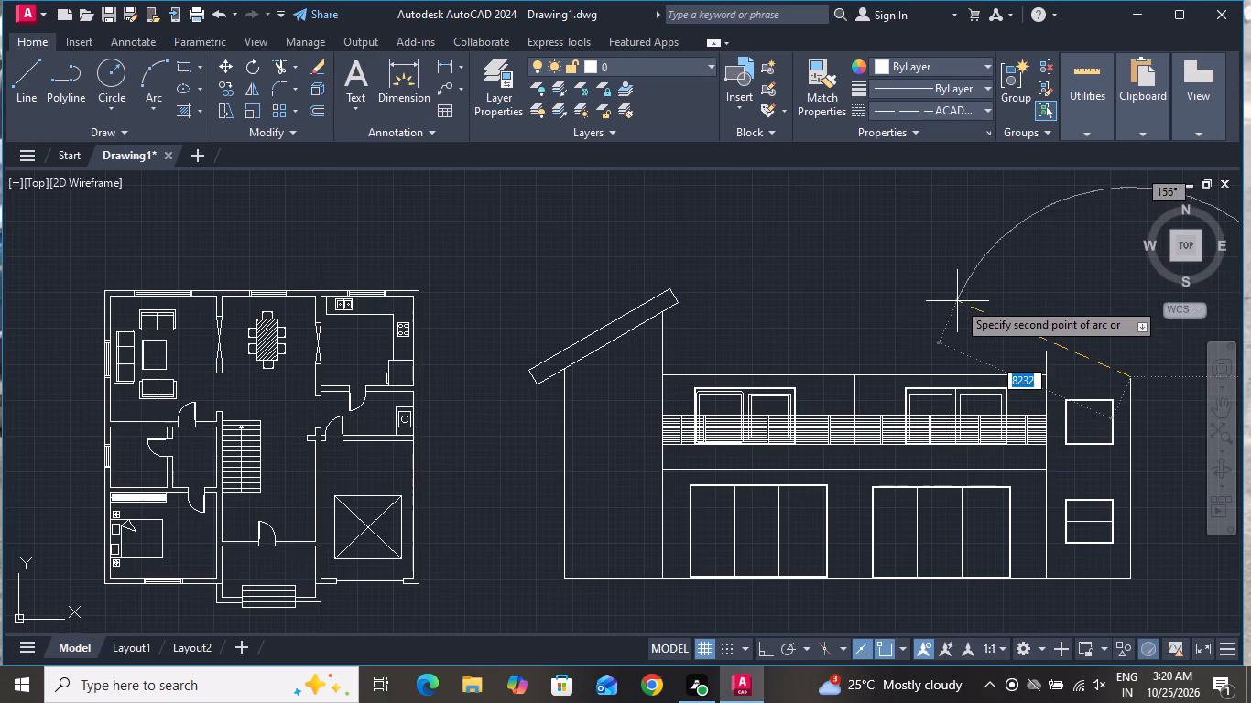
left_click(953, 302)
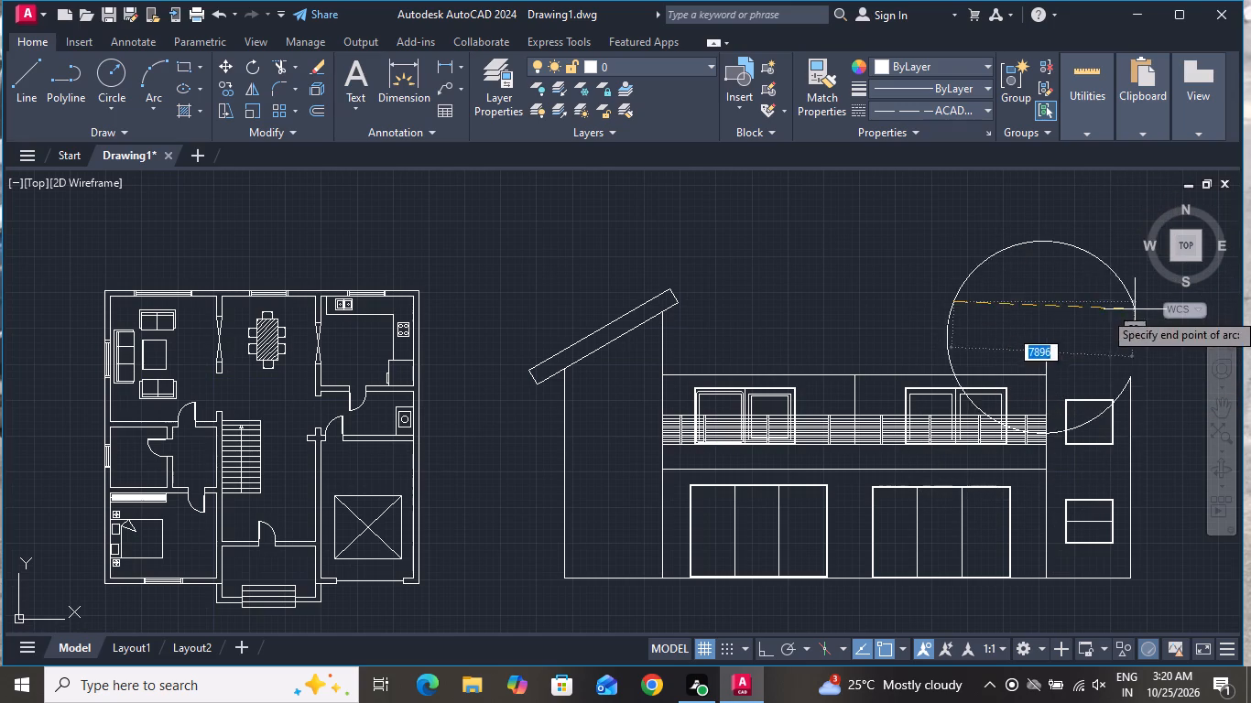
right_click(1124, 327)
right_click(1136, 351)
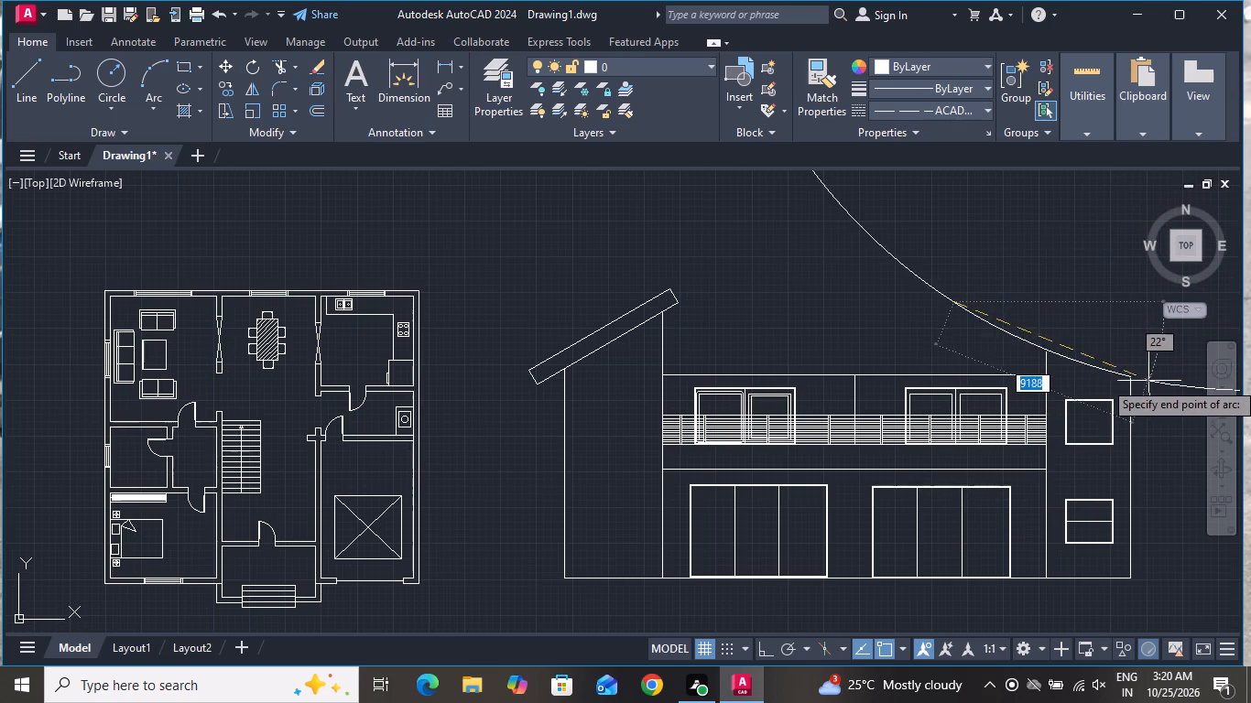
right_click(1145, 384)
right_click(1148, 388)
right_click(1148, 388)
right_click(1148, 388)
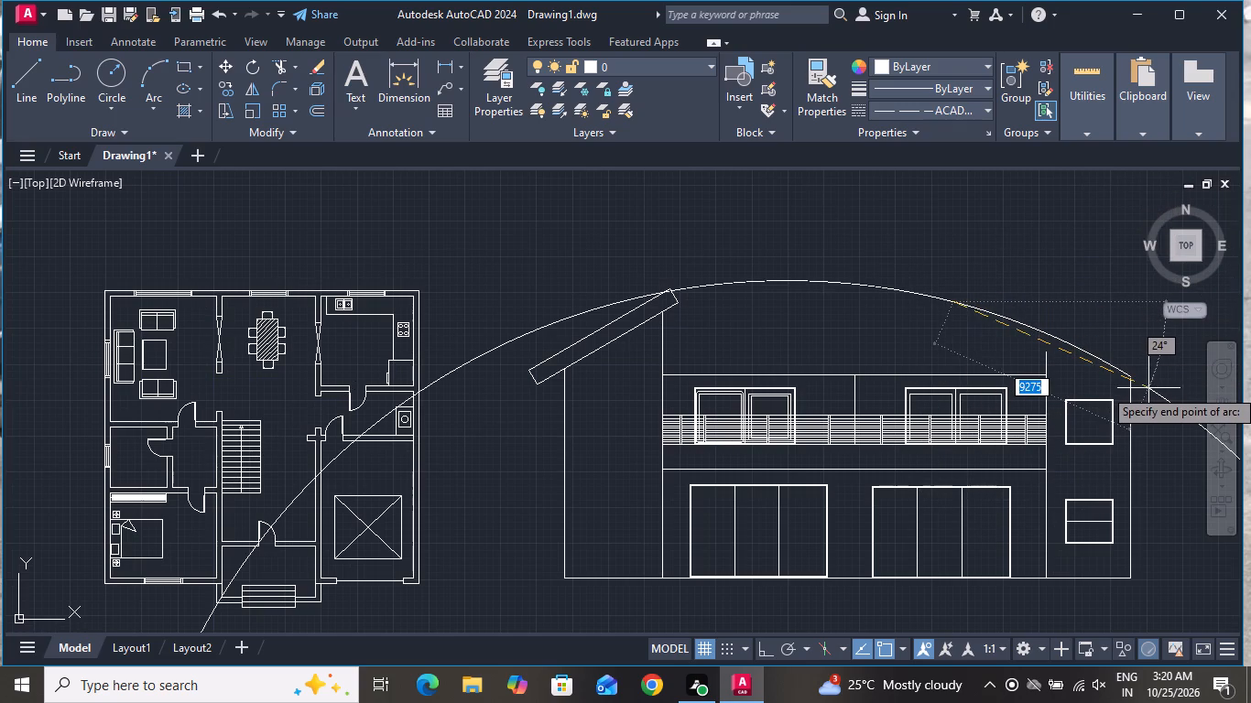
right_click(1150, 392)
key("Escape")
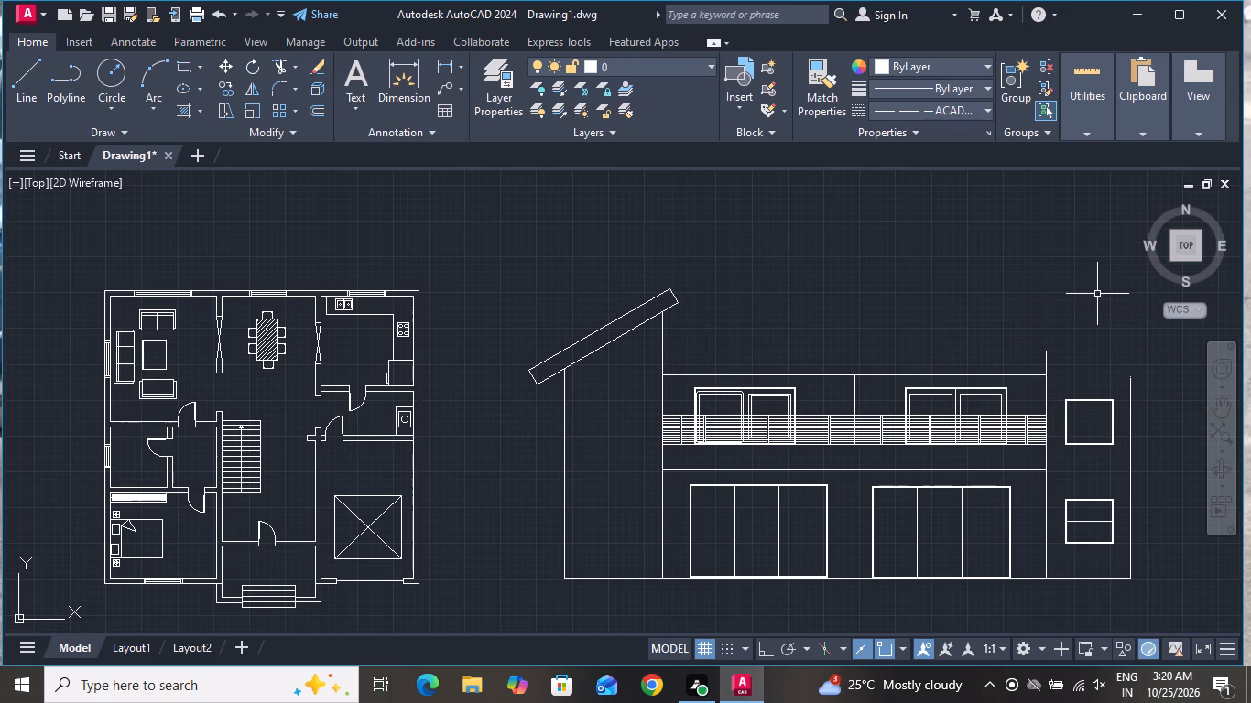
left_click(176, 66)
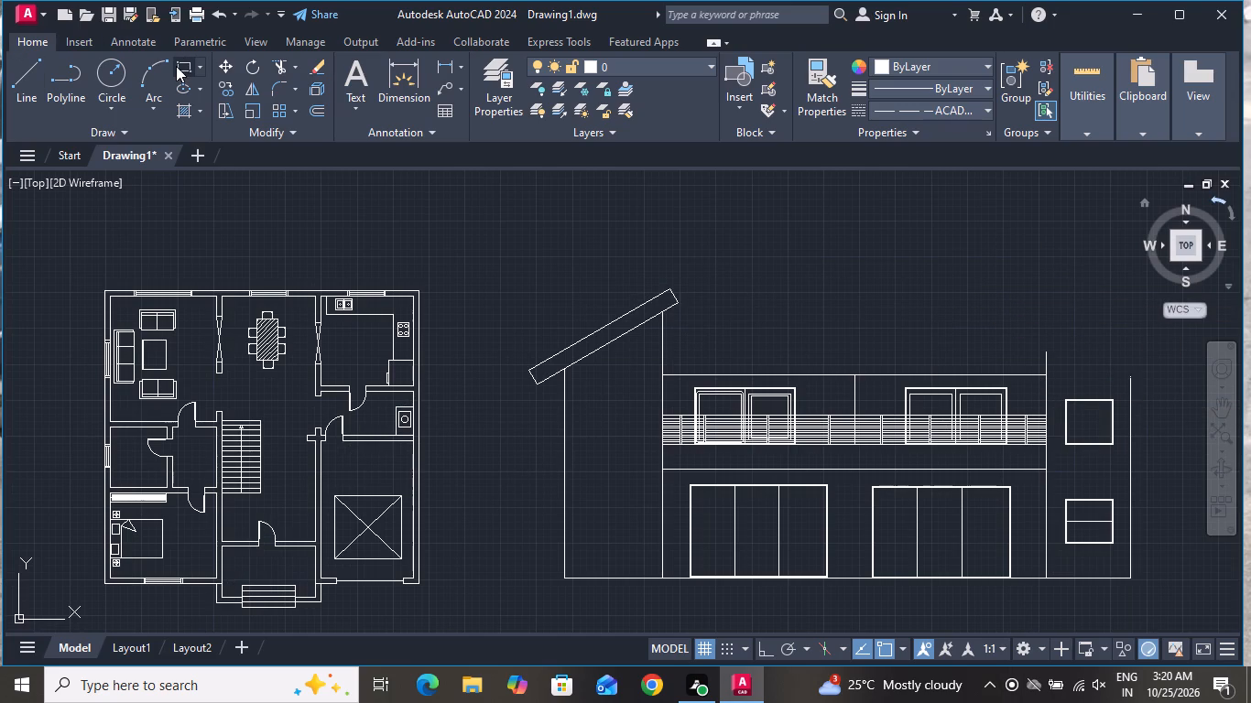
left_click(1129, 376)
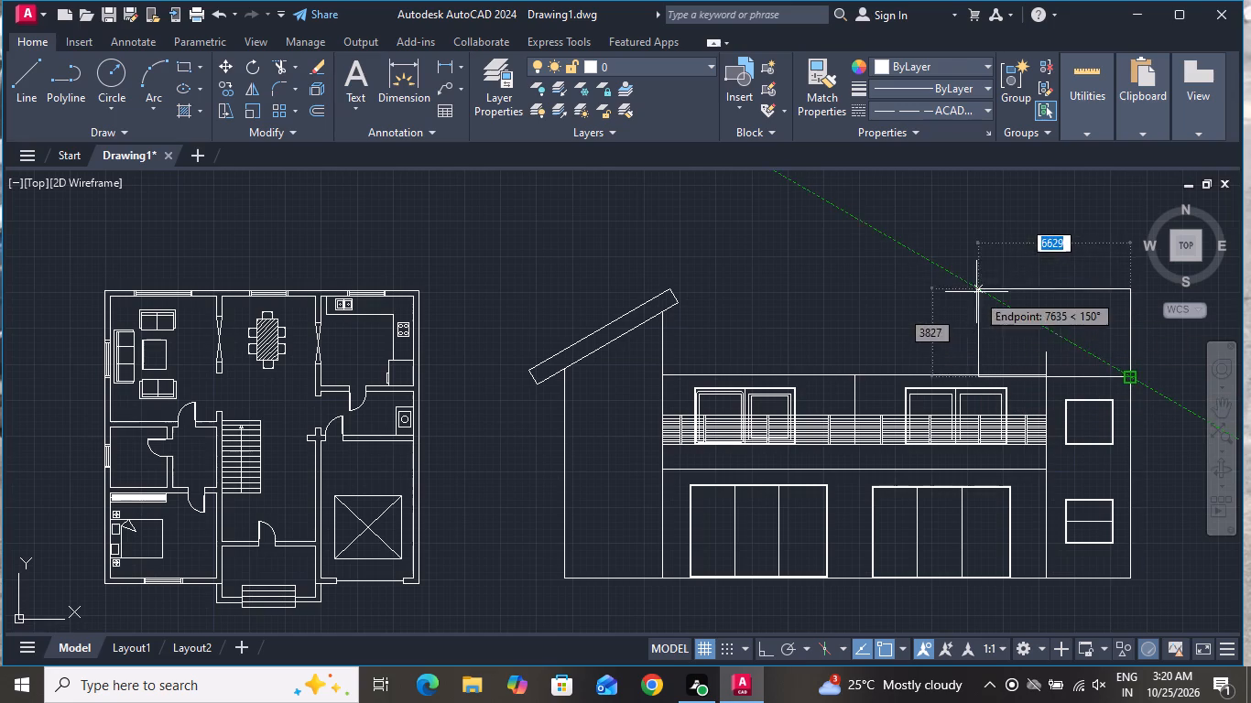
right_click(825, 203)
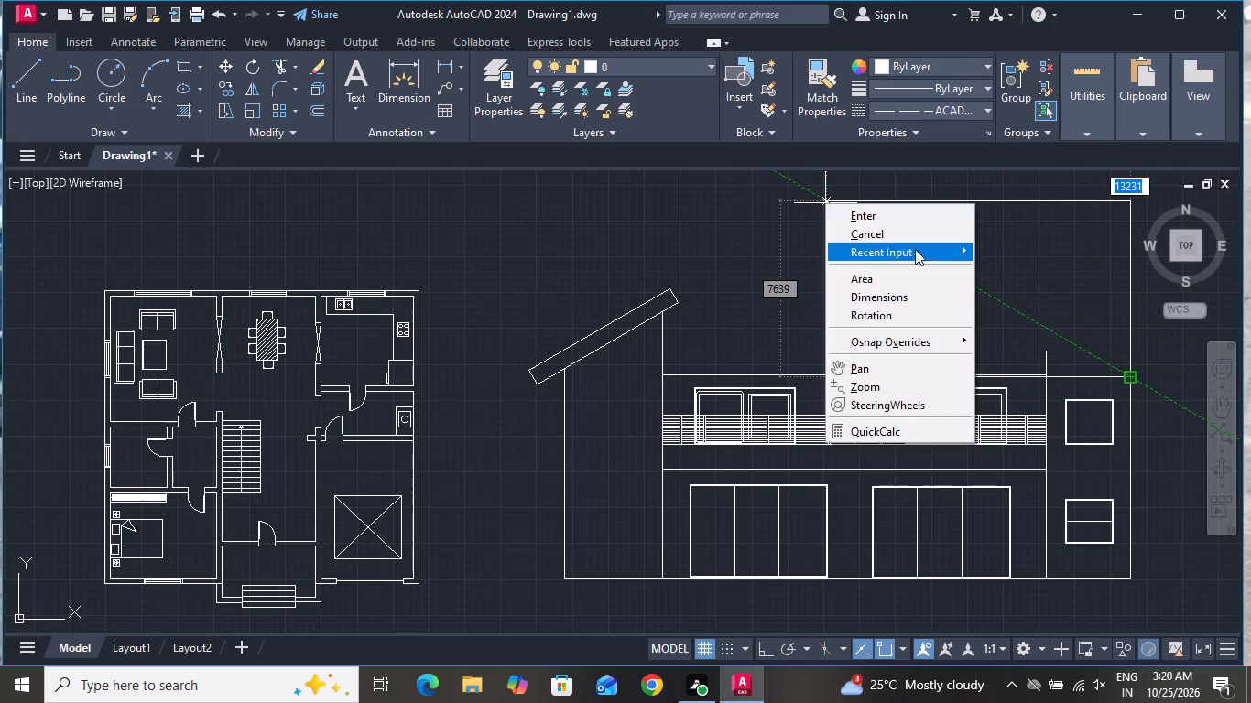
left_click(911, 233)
Draw a line from the top of the outer end wall, past the inner wall's top, rising at about 164° above the balcony.
left_click(18, 70)
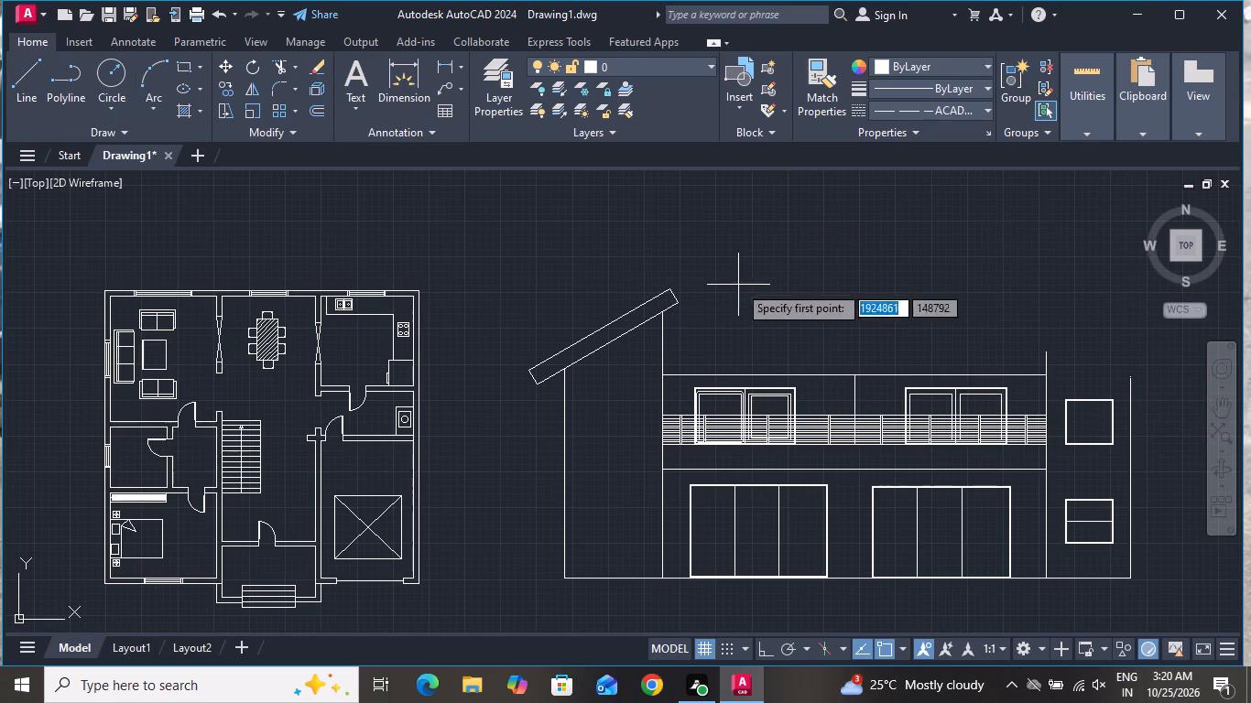
left_click(1132, 381)
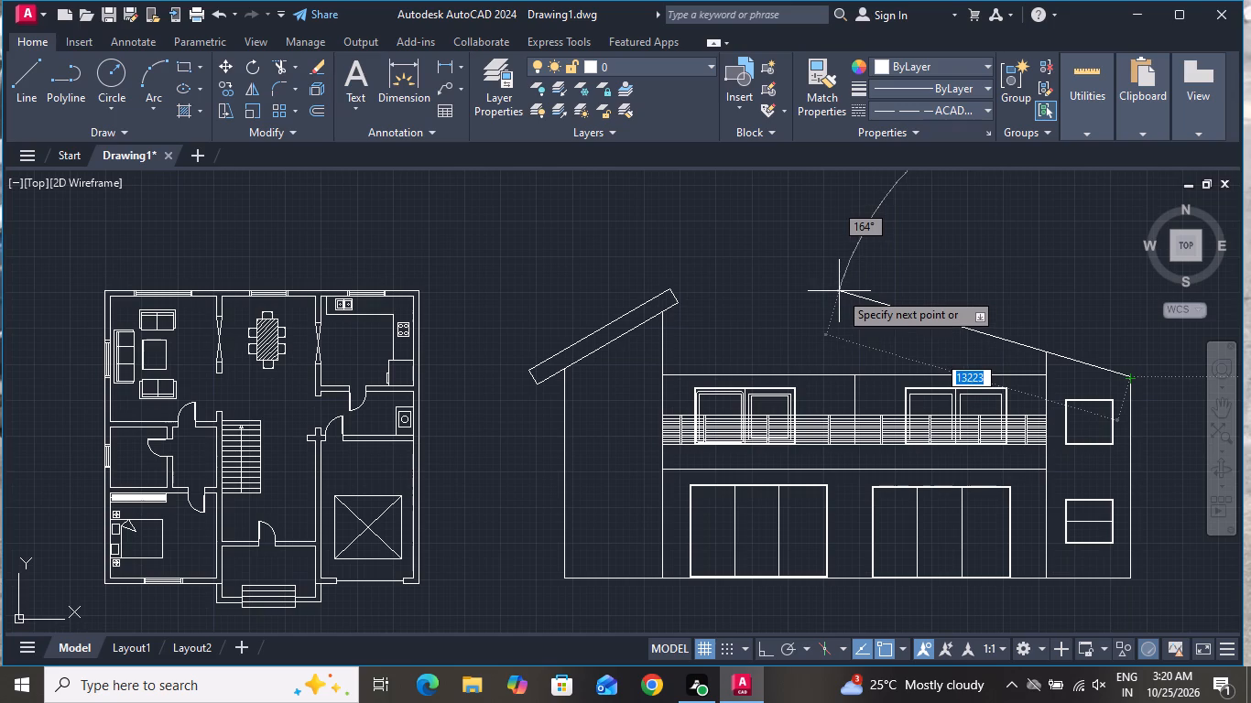
left_click(825, 288)
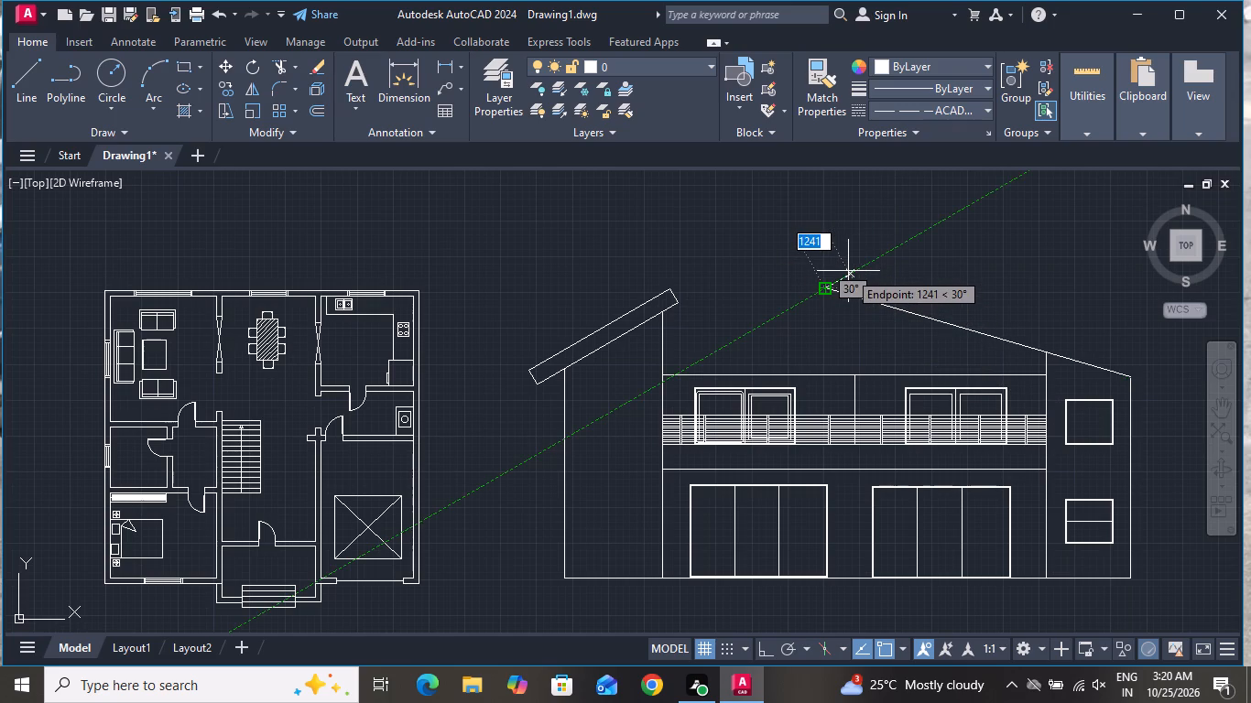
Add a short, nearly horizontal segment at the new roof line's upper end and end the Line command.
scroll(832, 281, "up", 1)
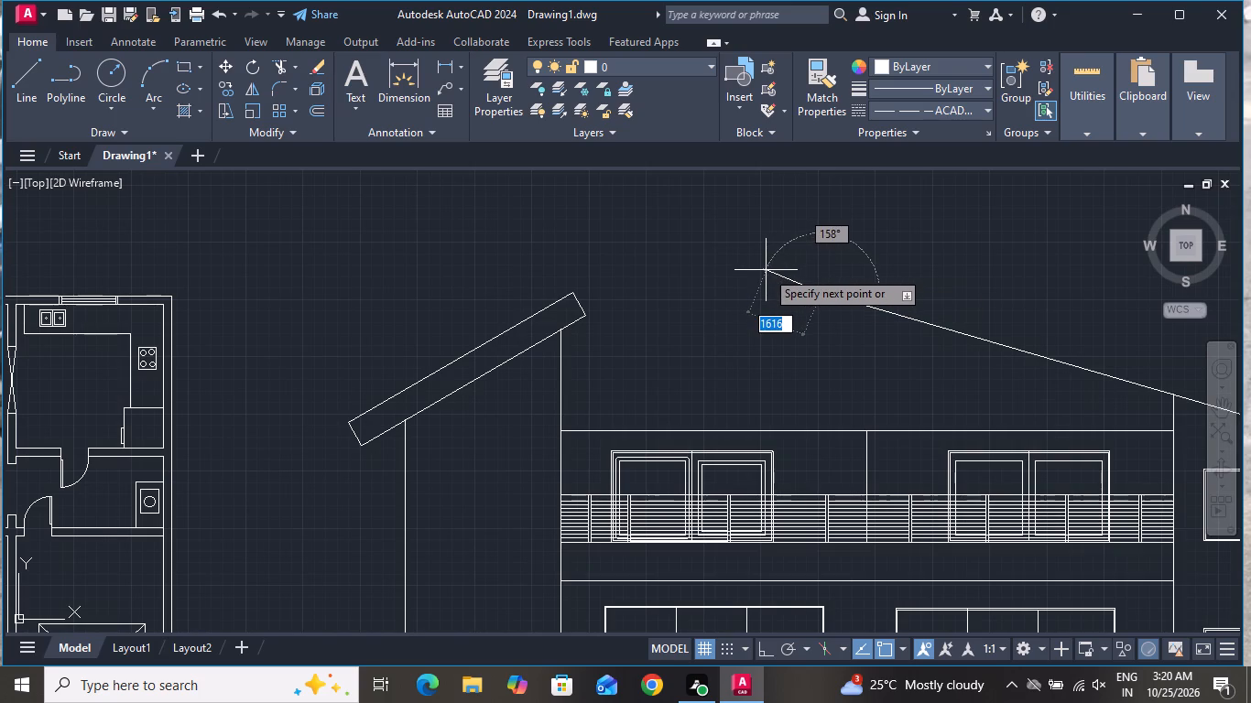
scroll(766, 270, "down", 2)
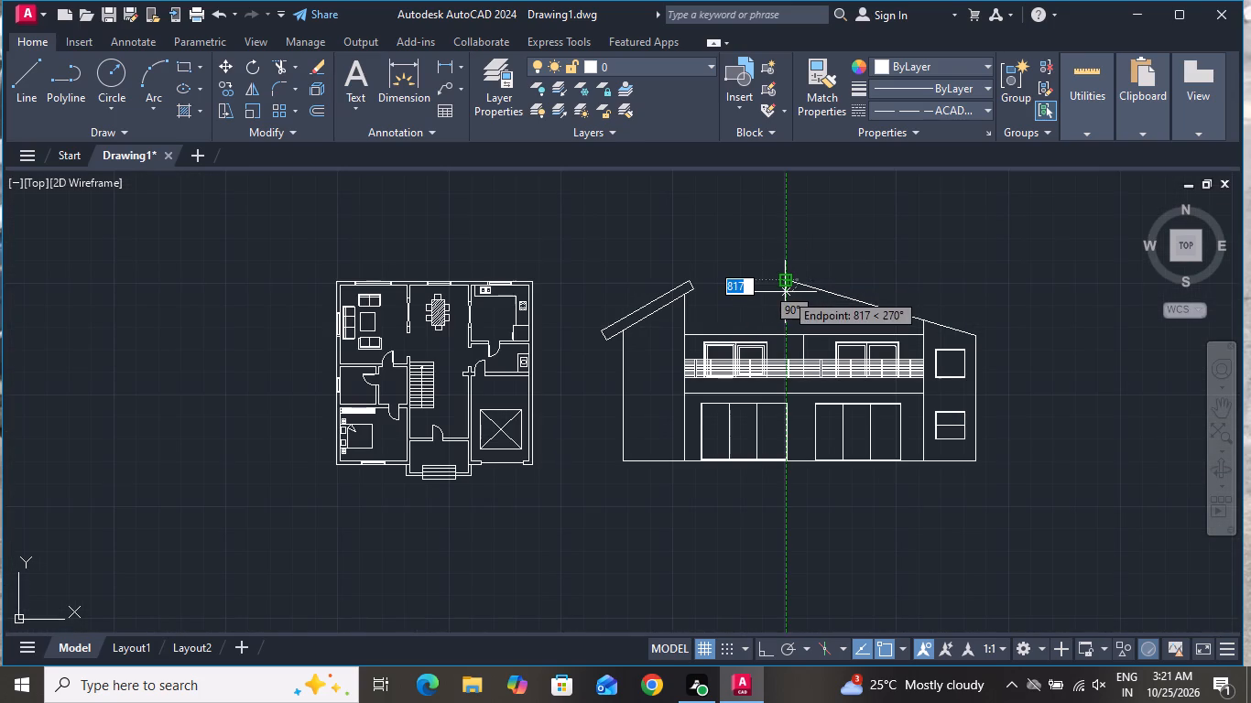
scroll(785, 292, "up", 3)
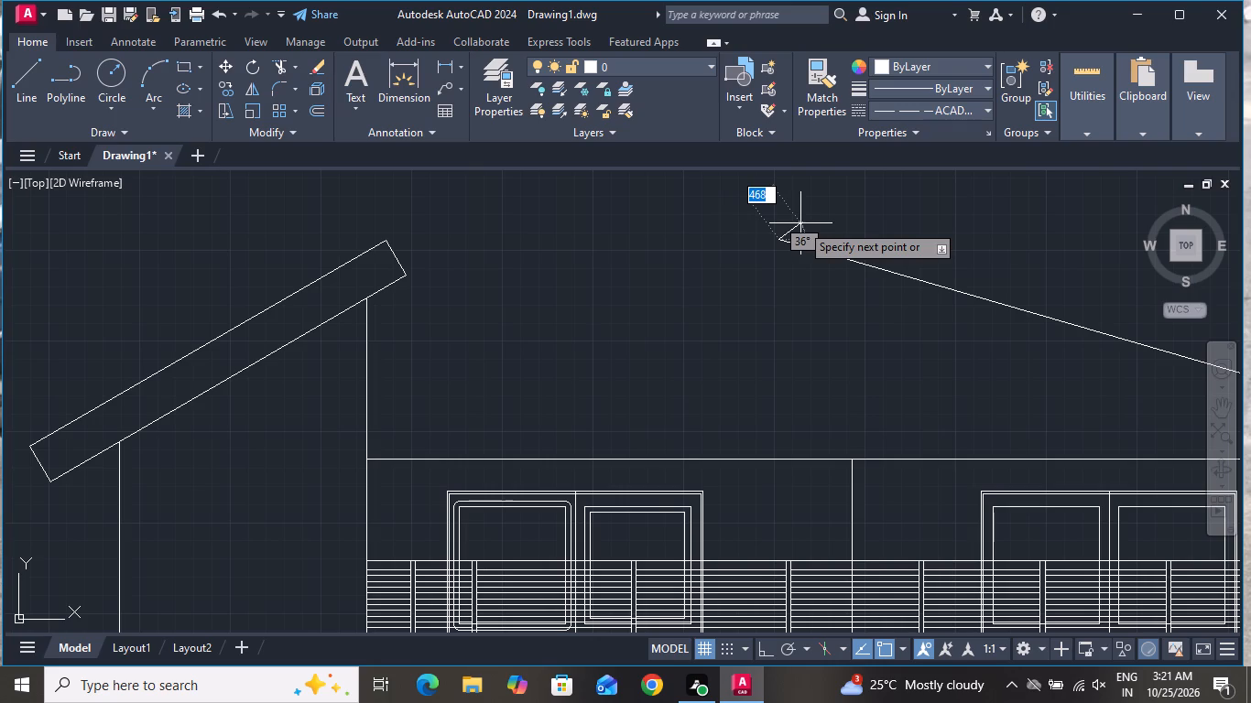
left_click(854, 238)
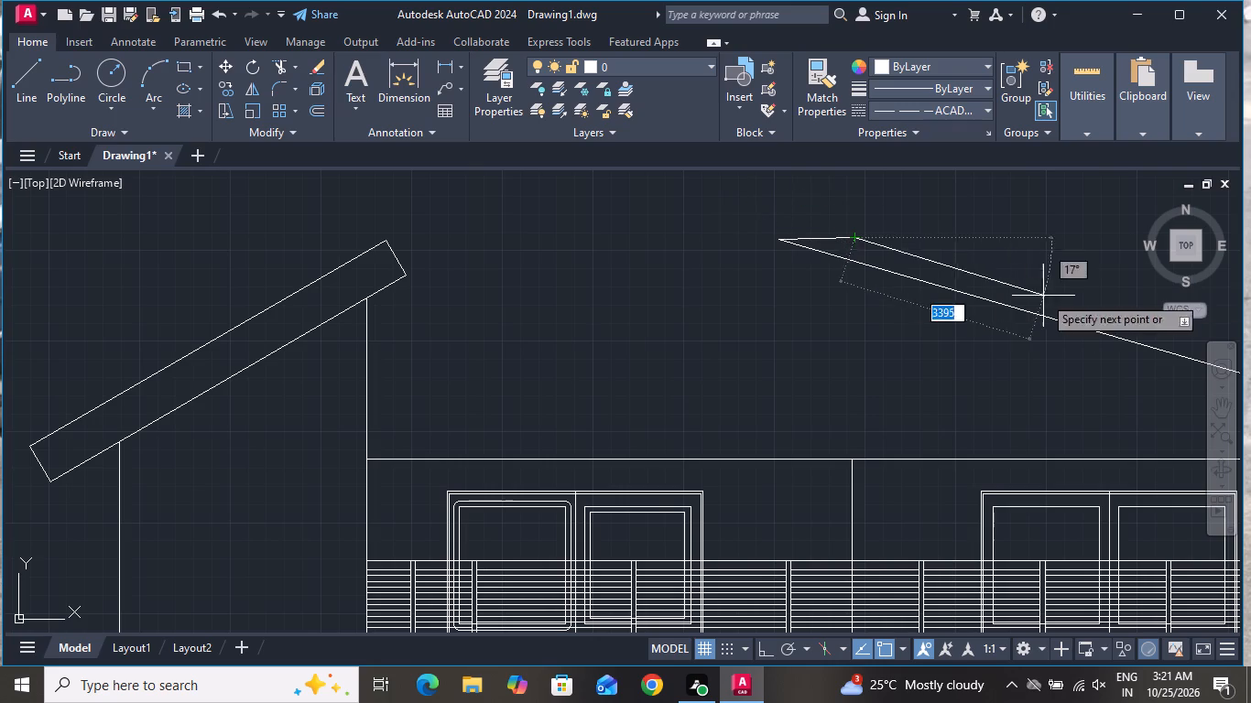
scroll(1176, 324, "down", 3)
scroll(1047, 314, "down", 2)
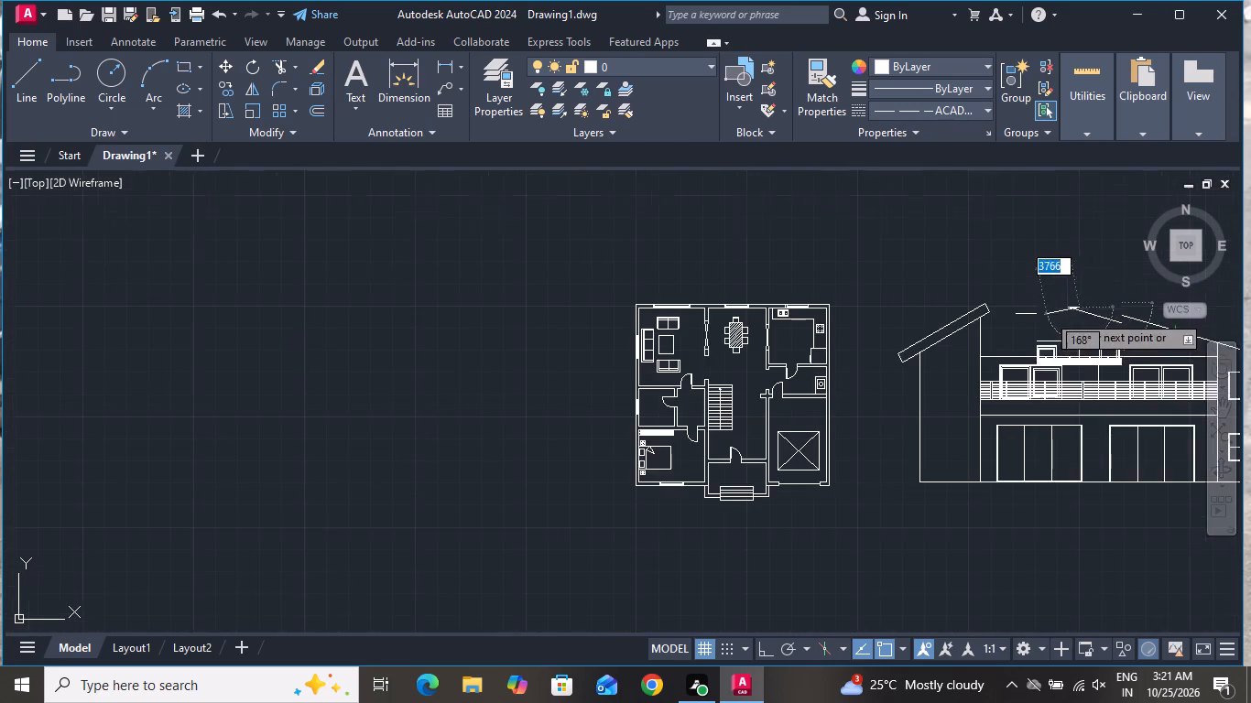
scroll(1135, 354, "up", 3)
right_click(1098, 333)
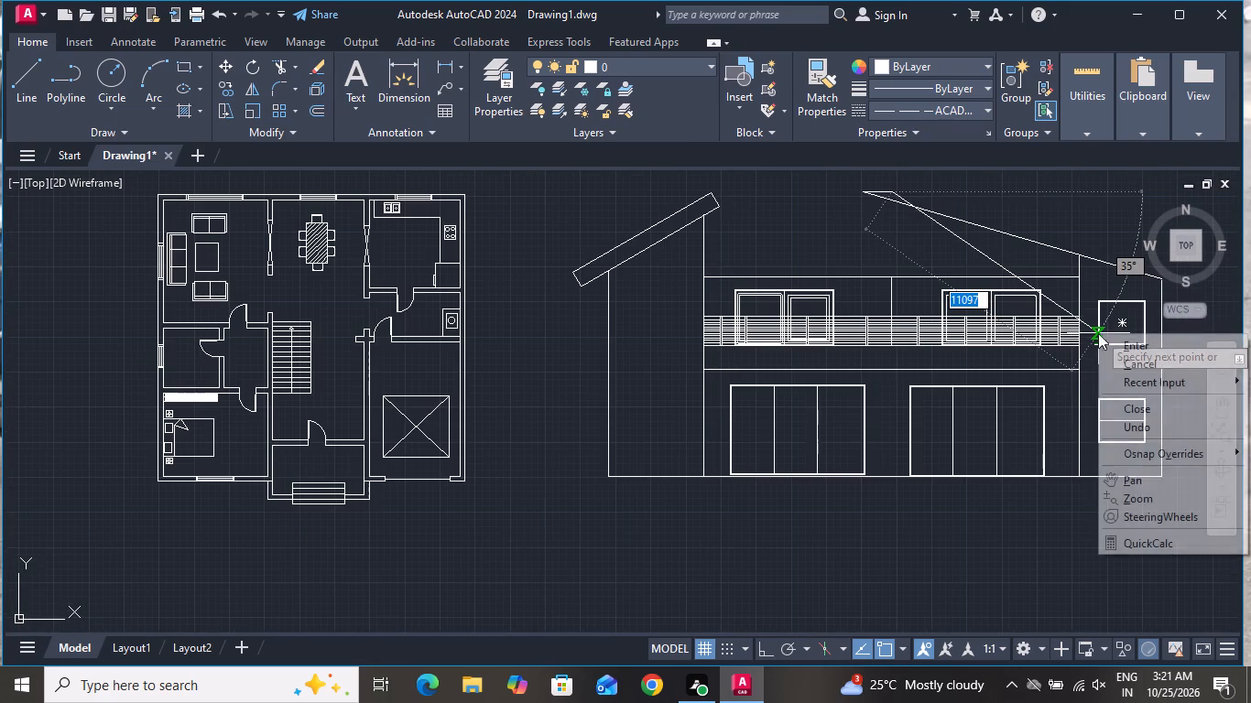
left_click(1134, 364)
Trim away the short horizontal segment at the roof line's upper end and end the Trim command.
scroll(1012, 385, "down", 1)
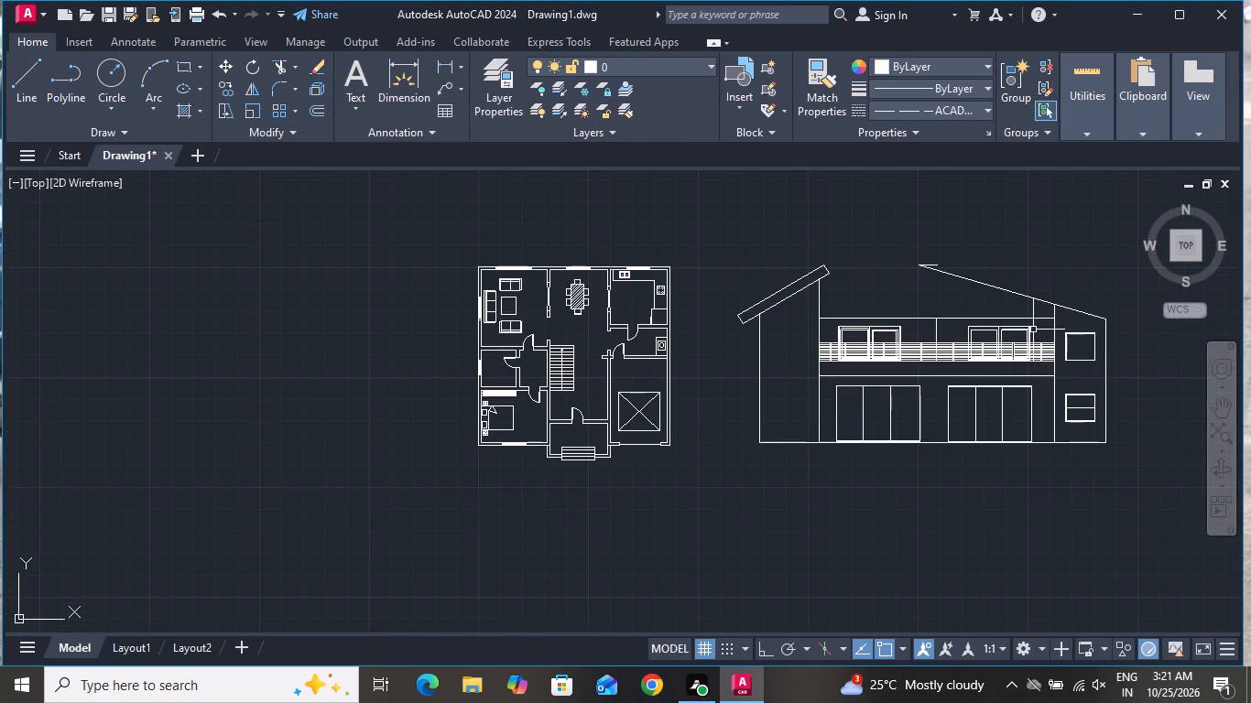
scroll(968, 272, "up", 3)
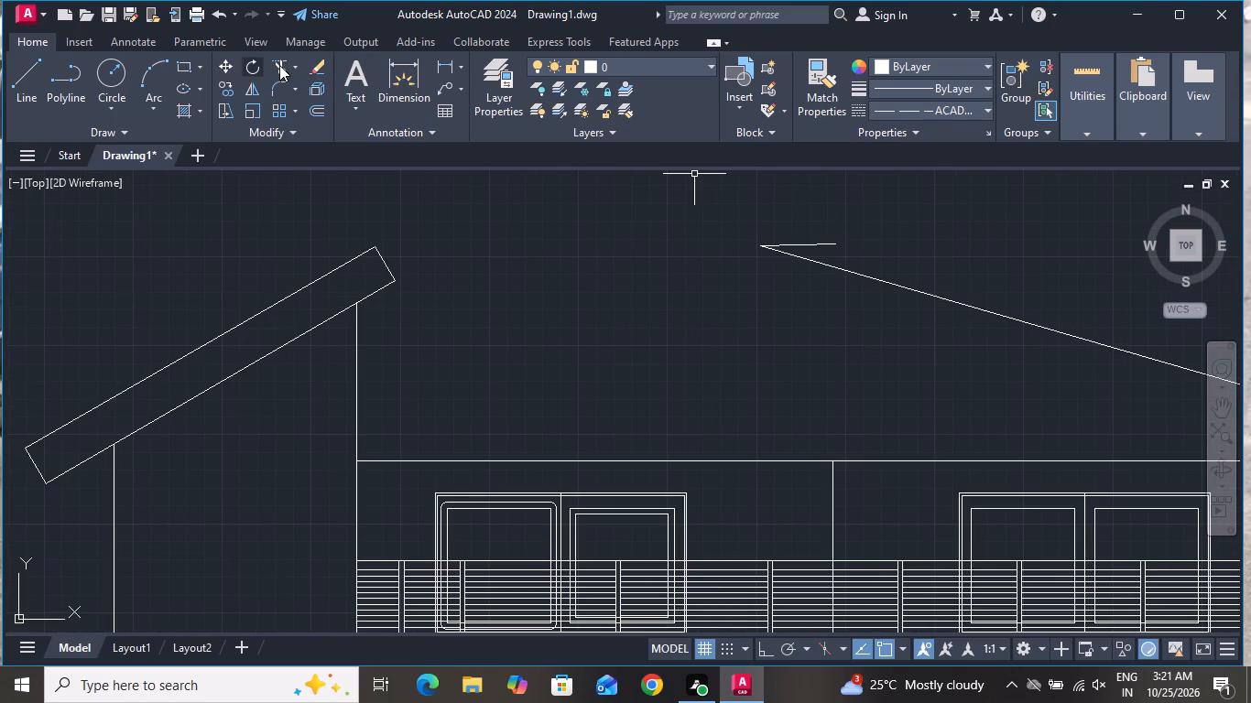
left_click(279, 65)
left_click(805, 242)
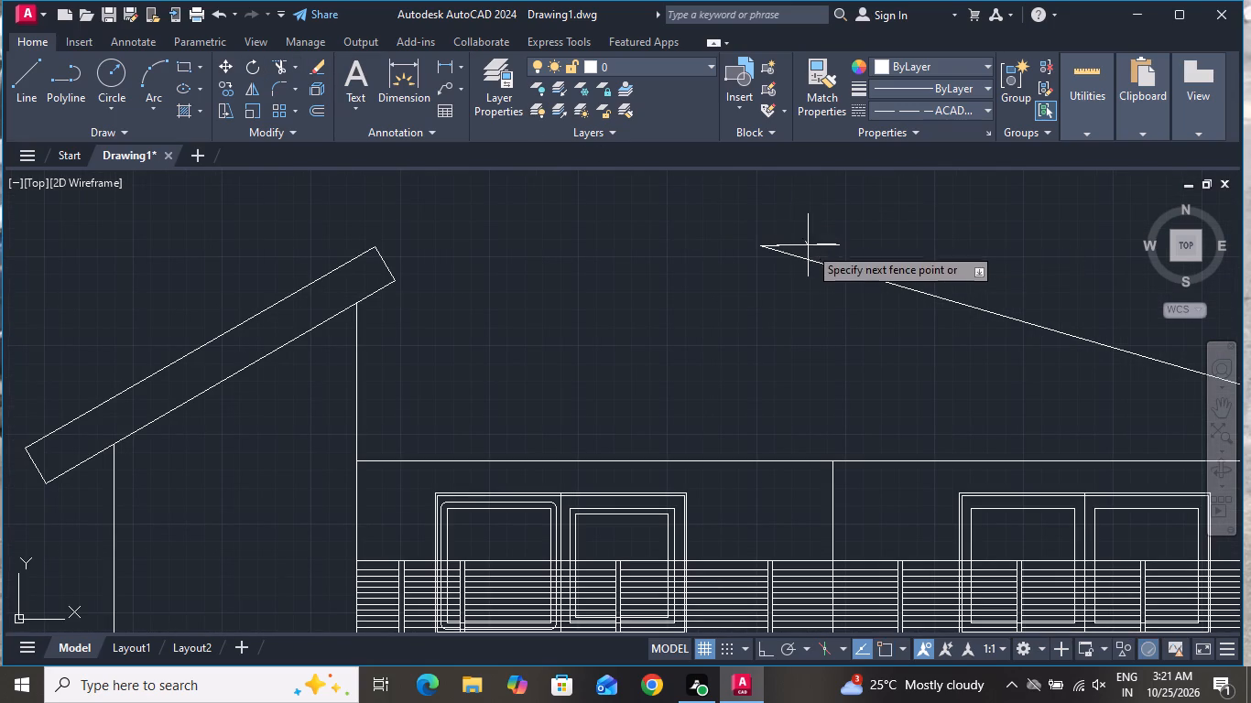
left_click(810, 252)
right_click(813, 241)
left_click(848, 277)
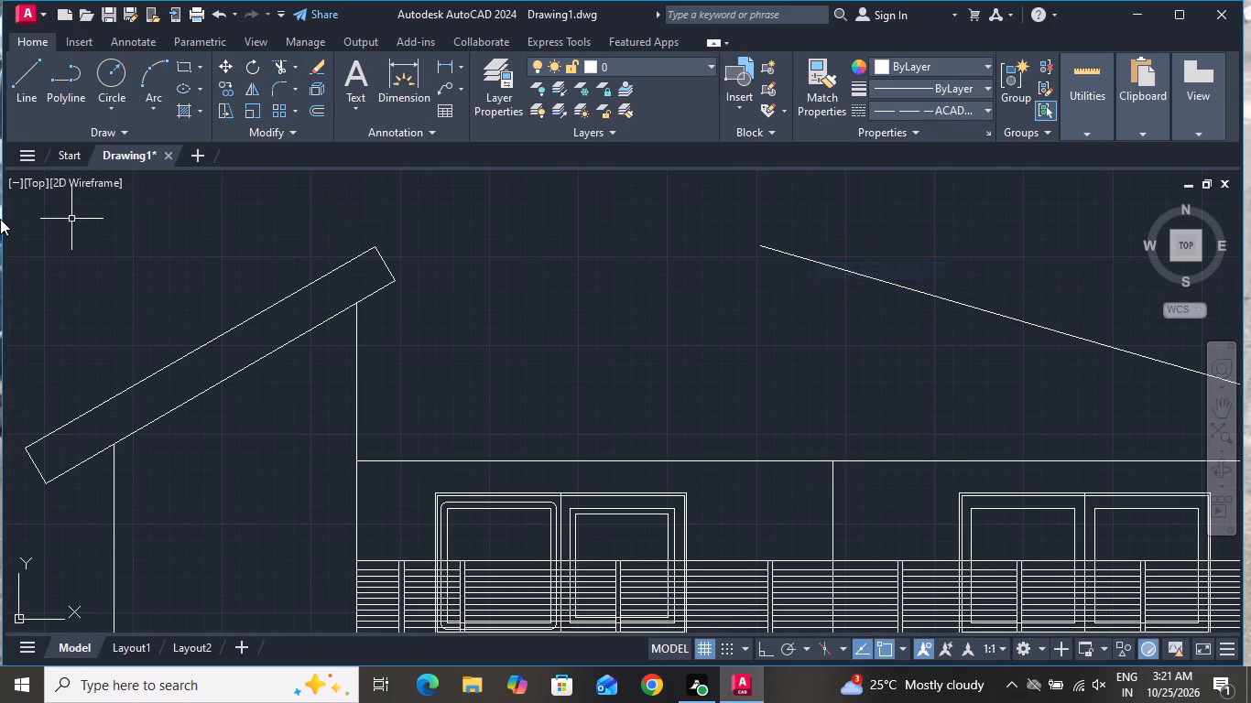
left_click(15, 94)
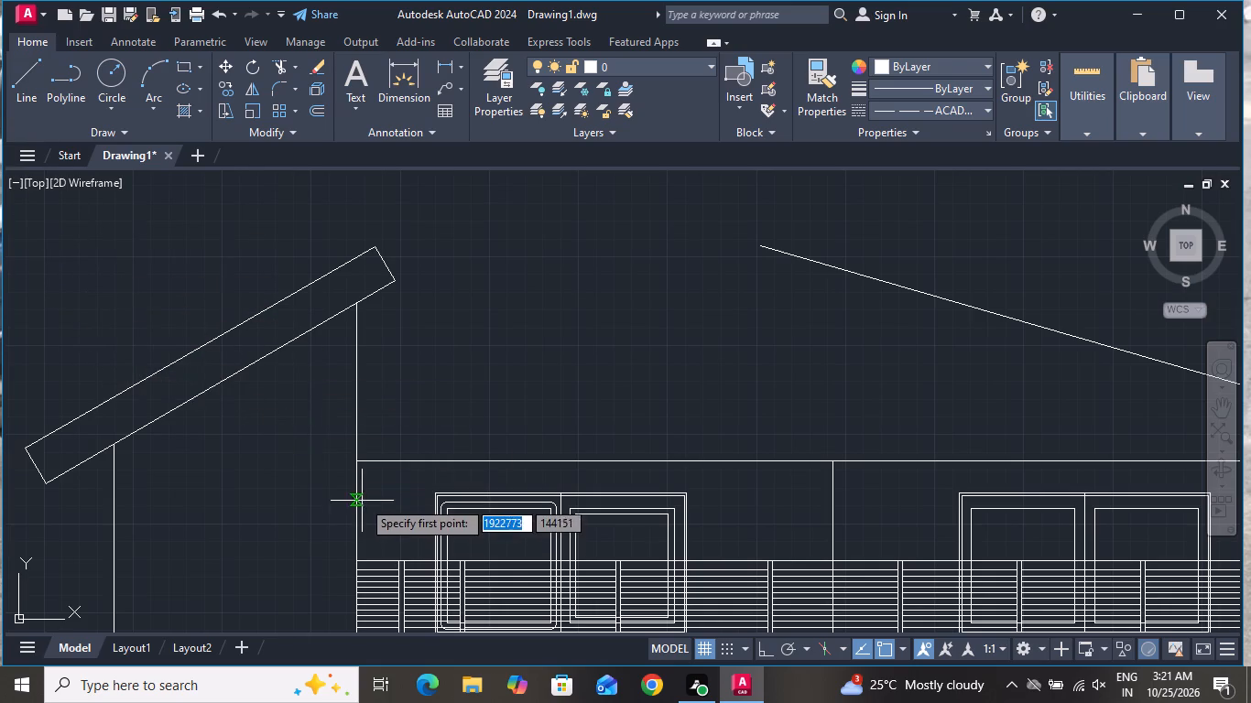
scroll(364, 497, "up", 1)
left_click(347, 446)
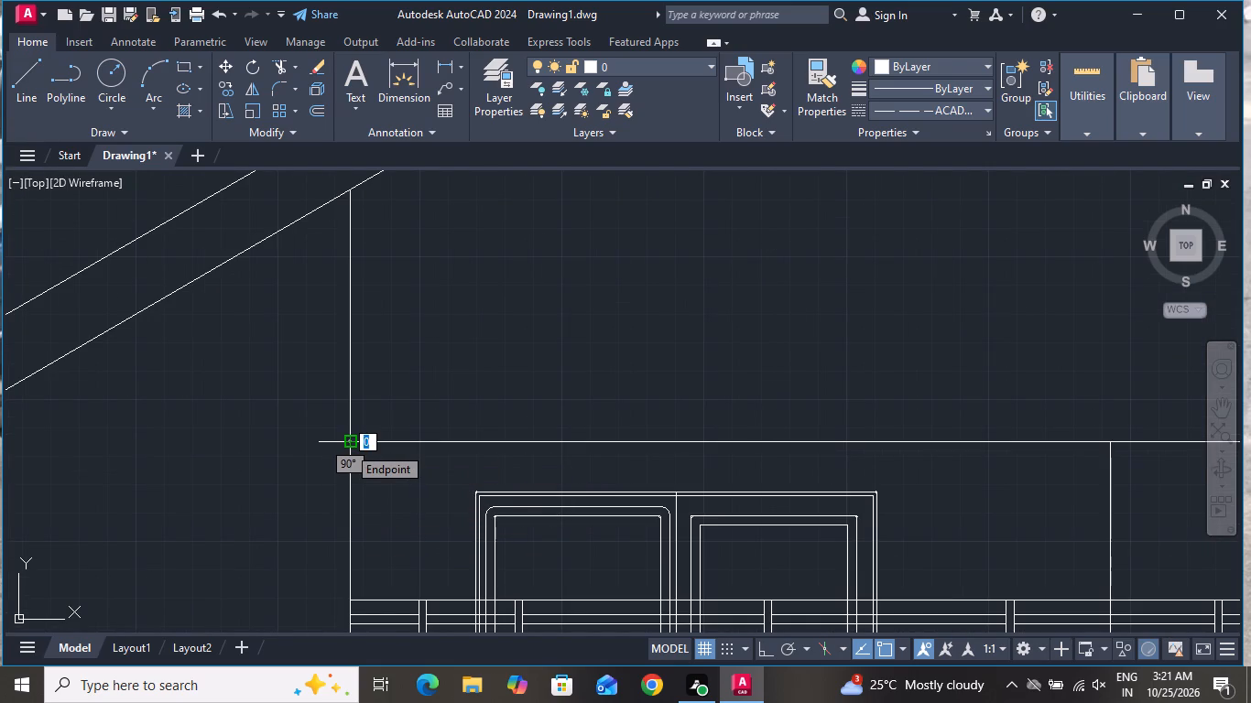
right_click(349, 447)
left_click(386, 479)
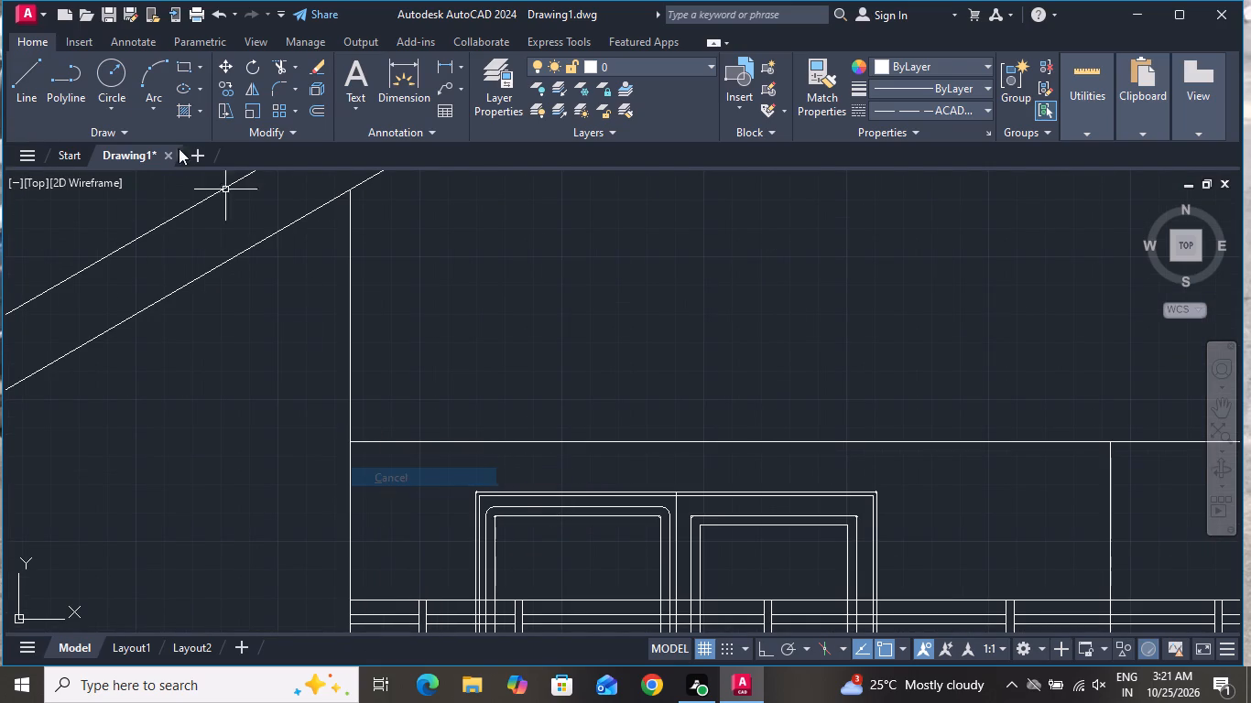
Draw the secondary roof slab above the balcony: lower edge at 20°, end cap about 602 long to the main roof line, upper edge back to the inner wall.
left_click(32, 61)
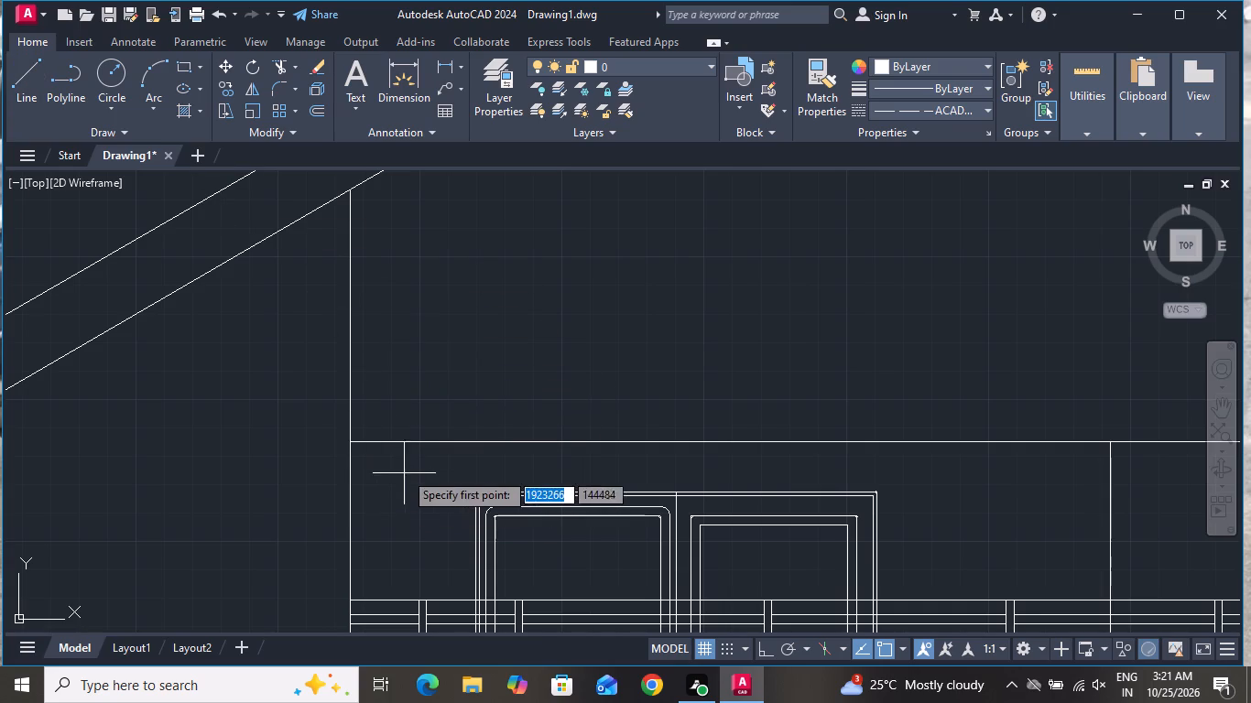
left_click(396, 442)
scroll(706, 369, "down", 2)
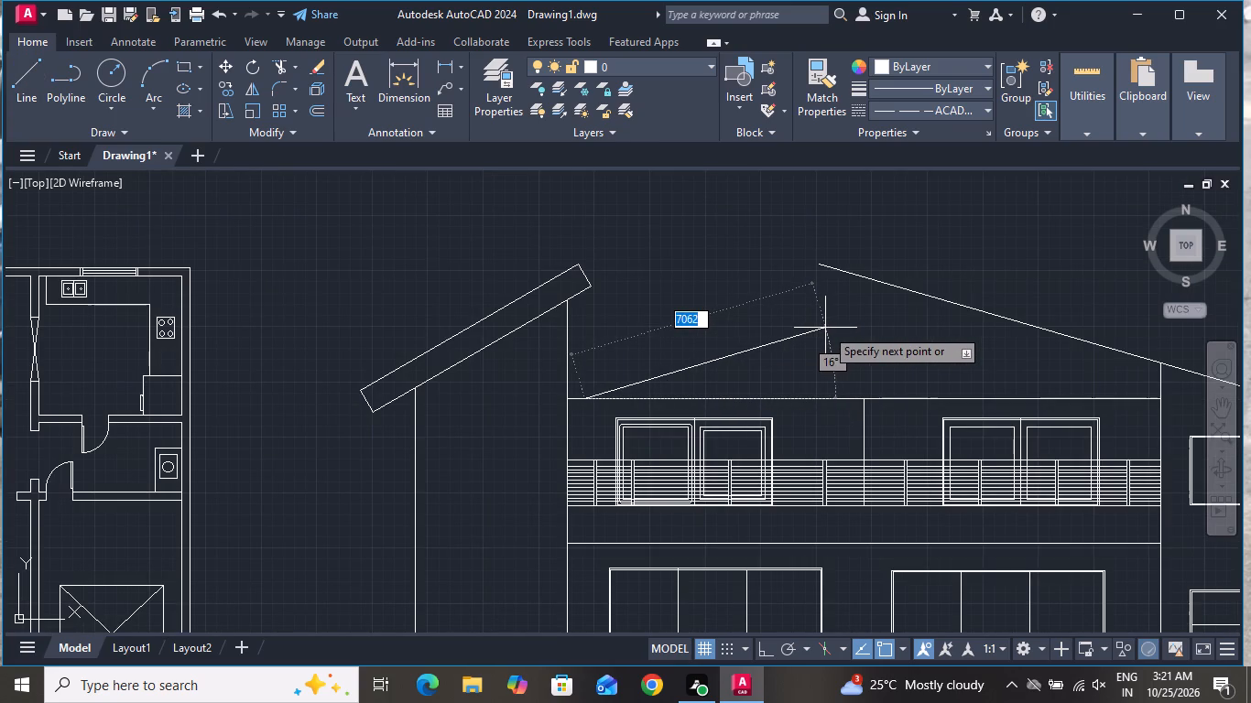
left_click(861, 297)
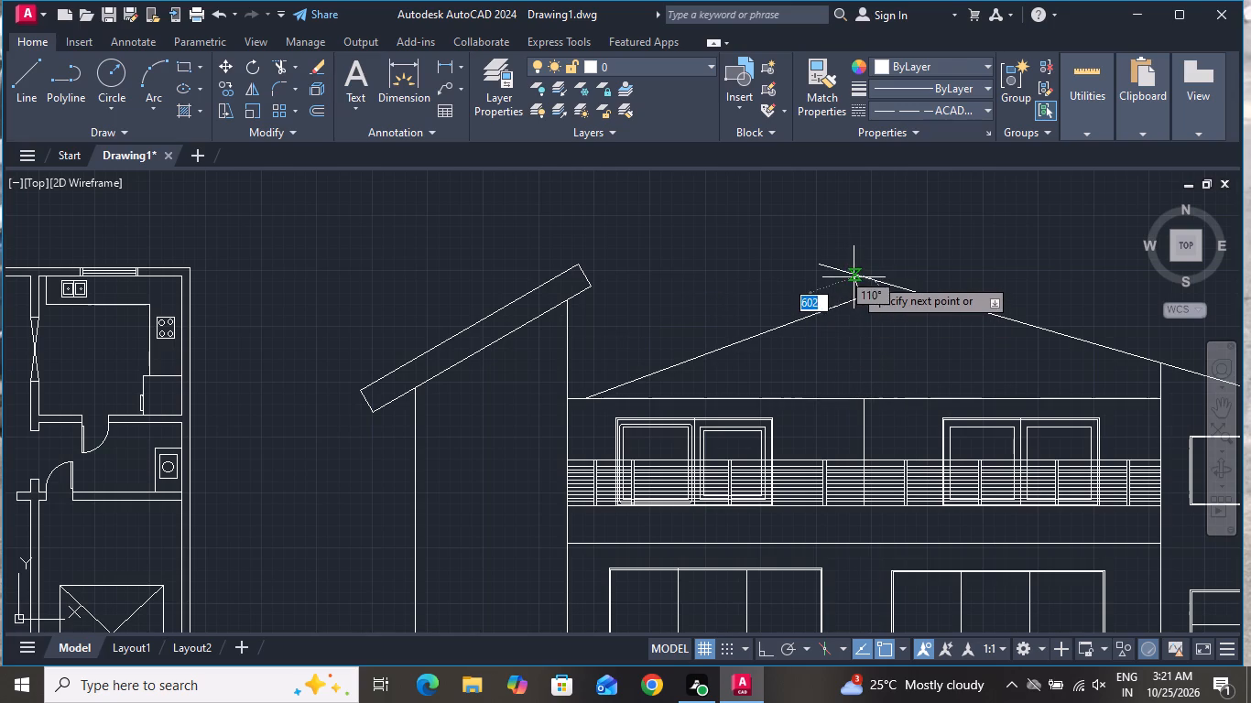
left_click(854, 273)
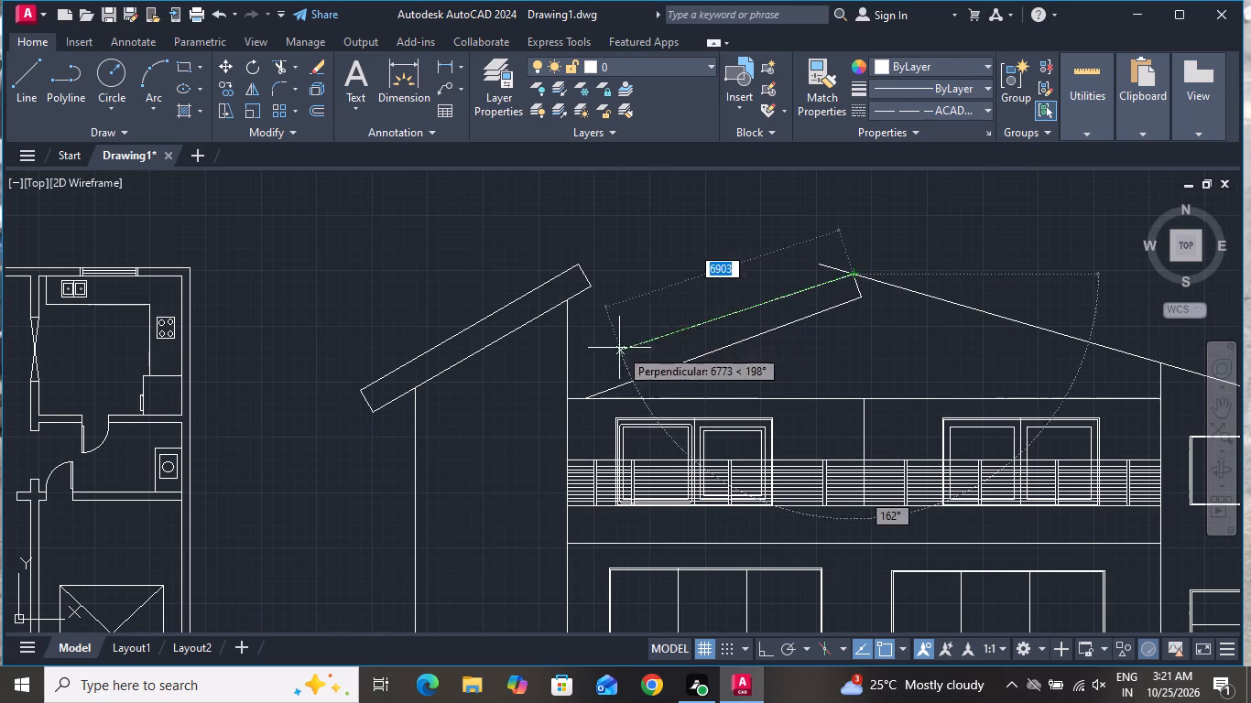
left_click(567, 379)
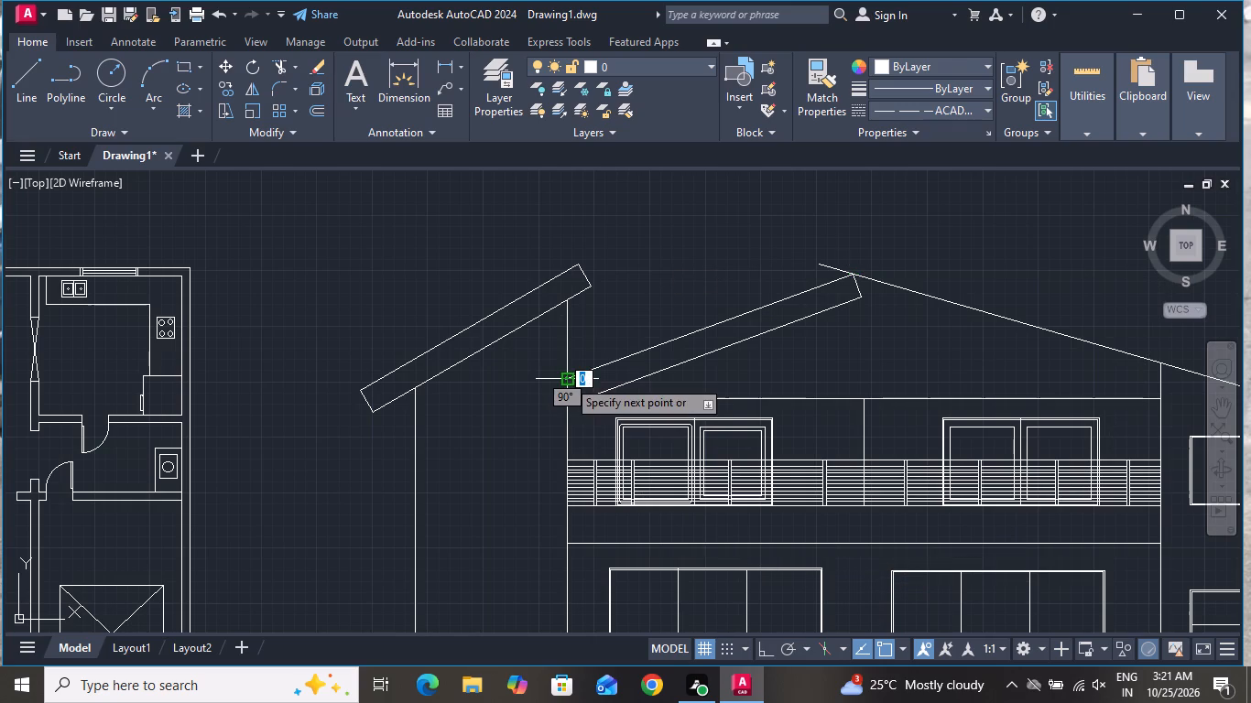
right_click(567, 379)
left_click(632, 409)
From the main roof line's upper end, draw a short vertical segment up and a line about 15511 long descending at 15° beyond the outer wall.
scroll(560, 410, "down", 2)
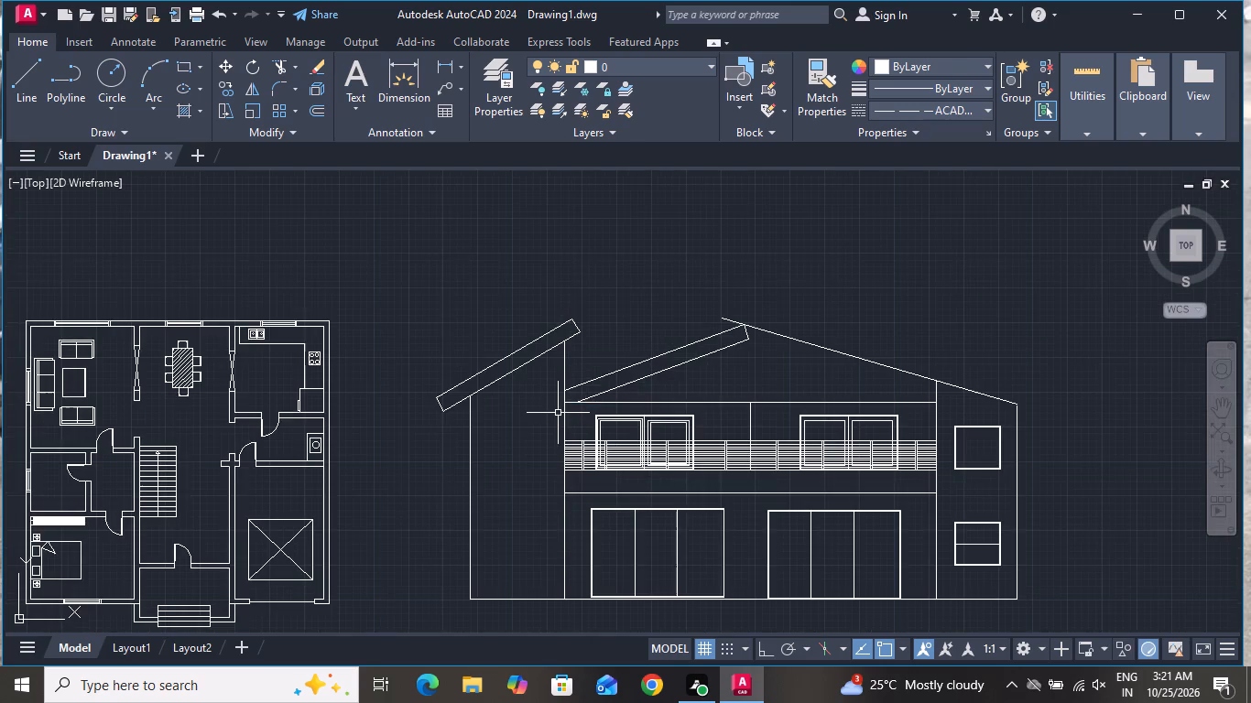
scroll(557, 413, "down", 1)
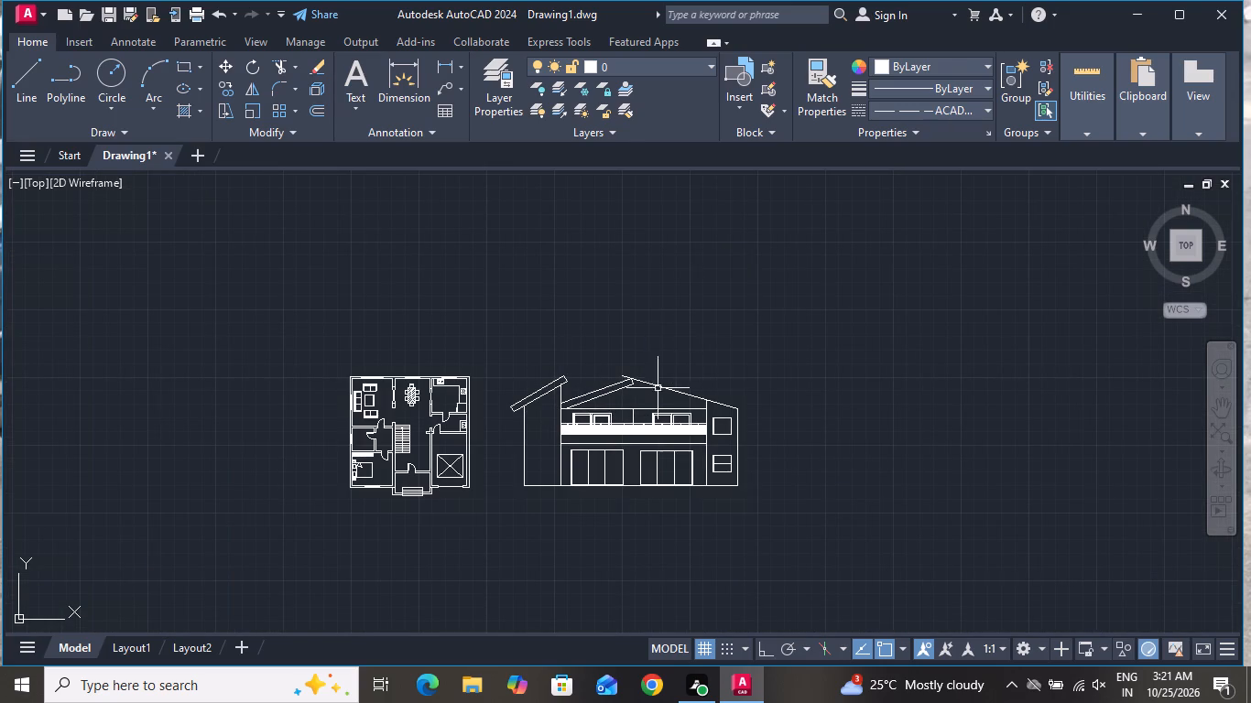
scroll(664, 372, "up", 2)
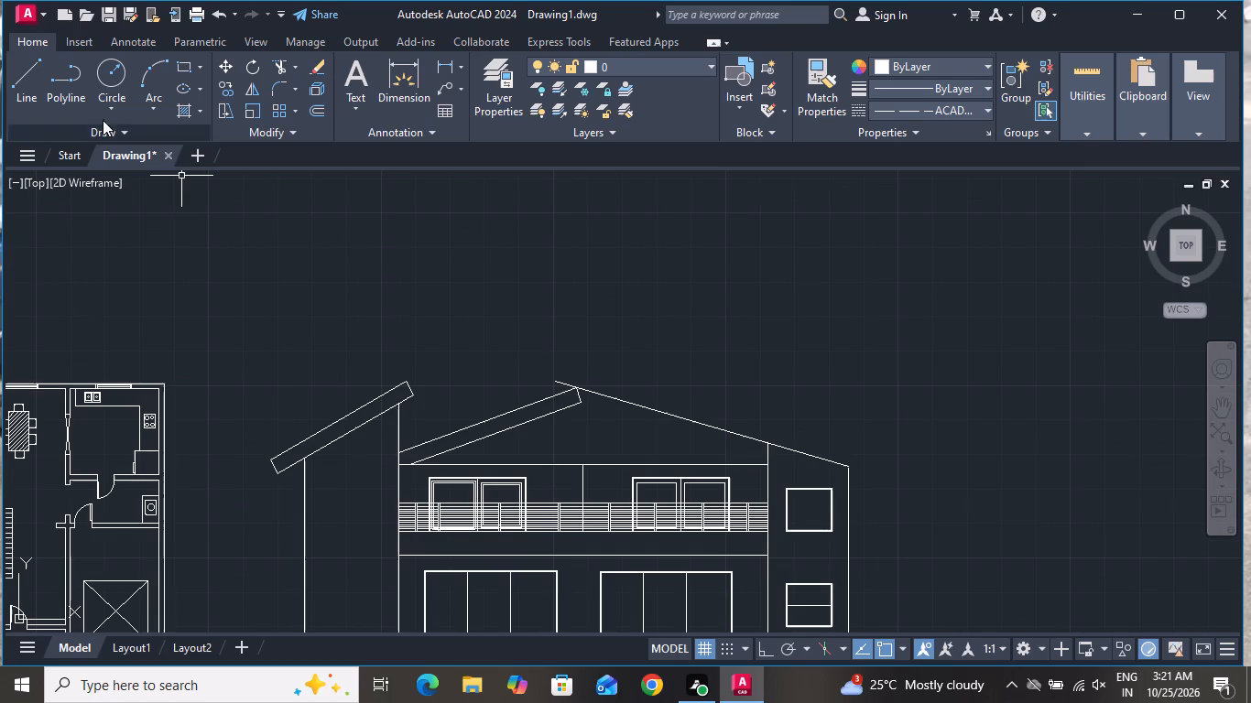
left_click(34, 70)
scroll(582, 356, "up", 2)
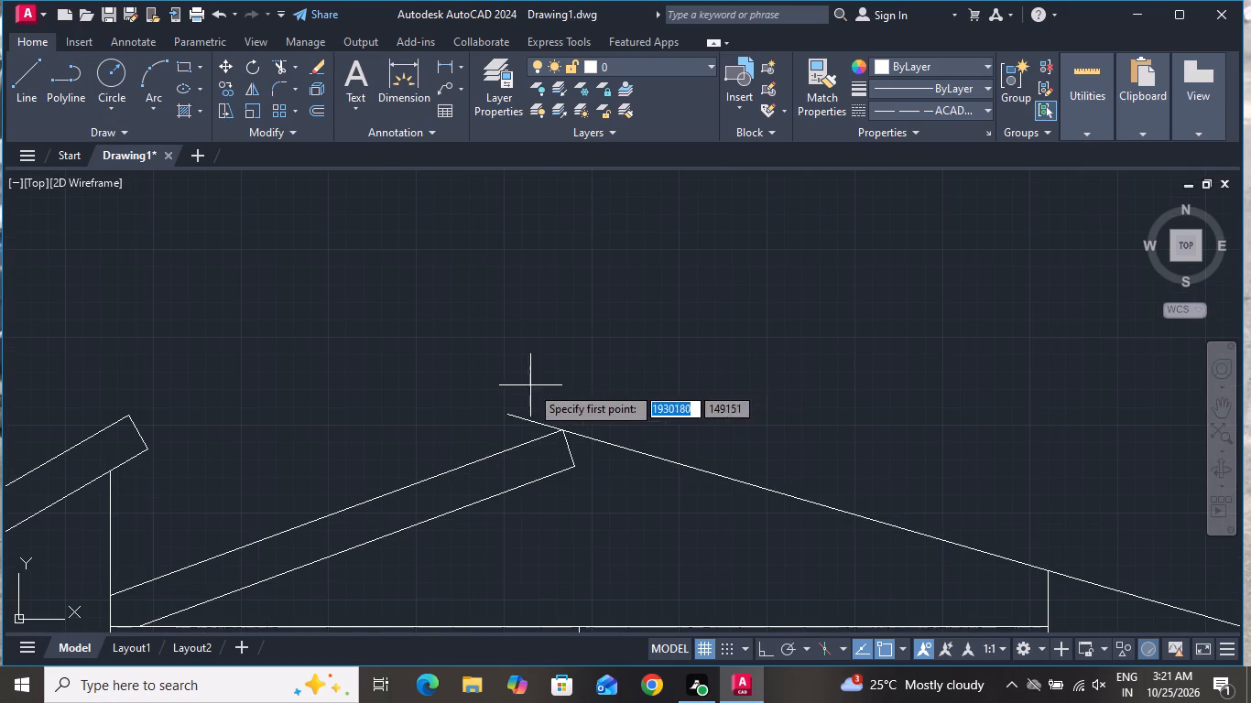
left_click(510, 419)
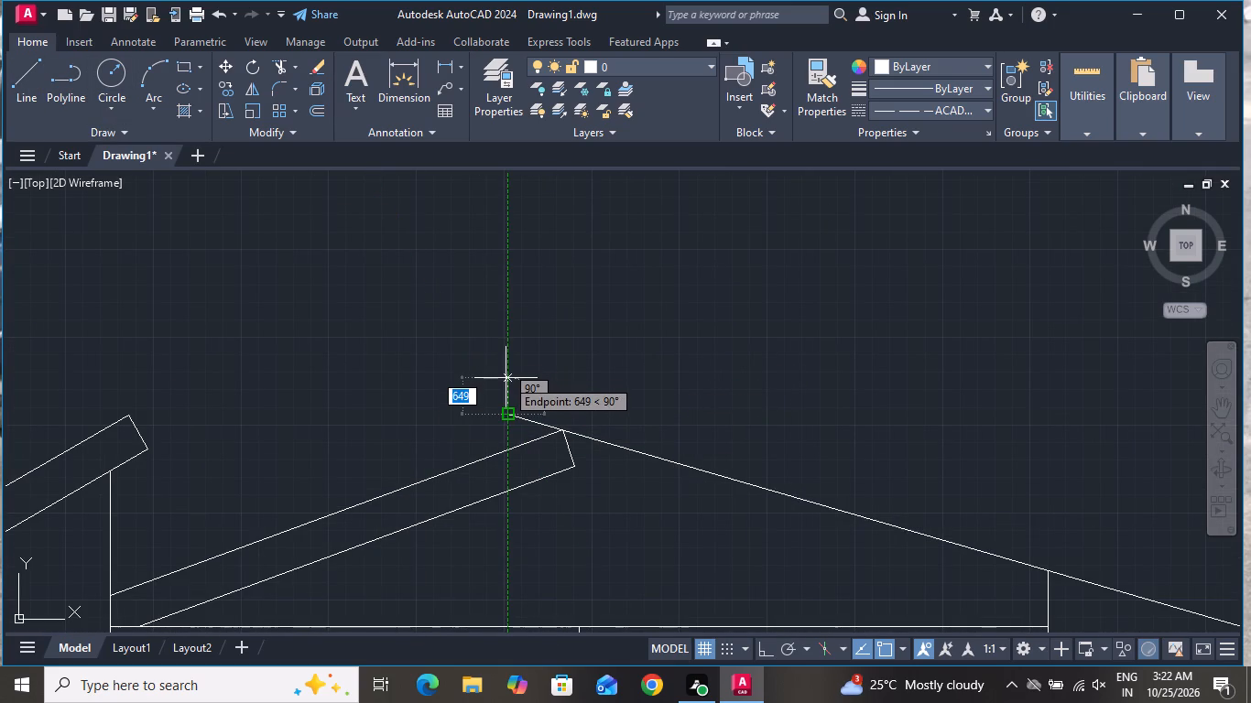
left_click(505, 383)
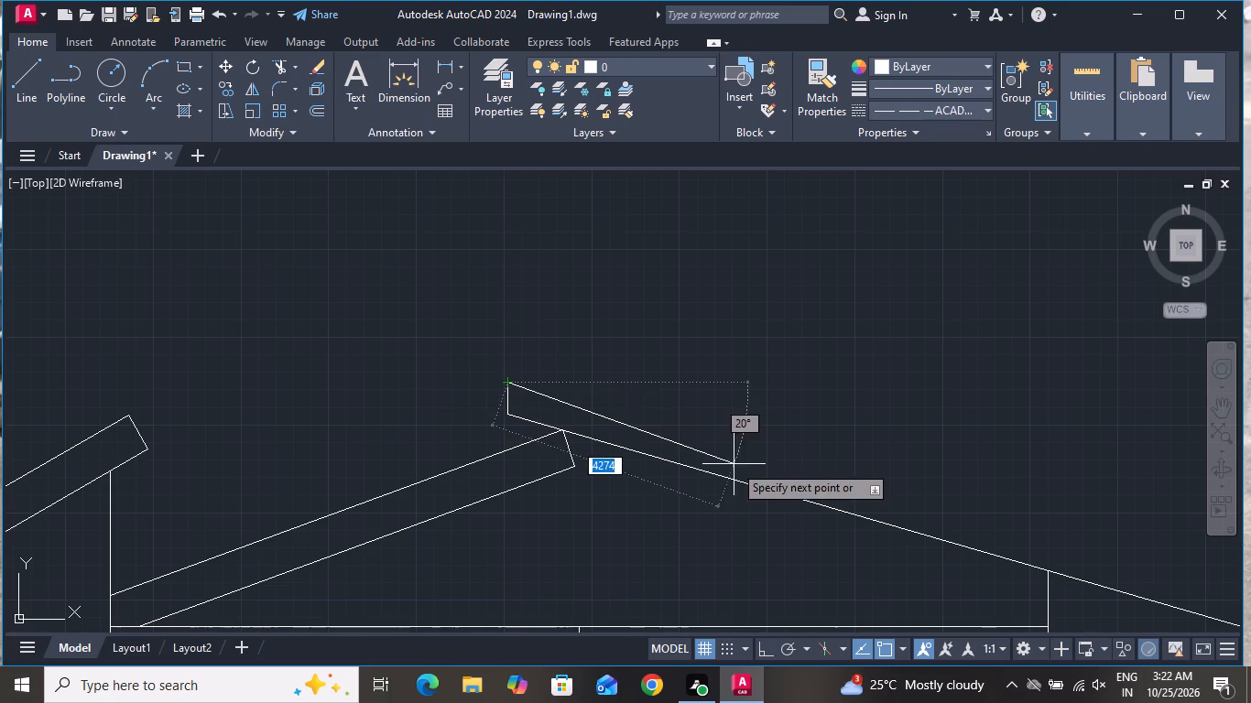
scroll(743, 461, "down", 1)
left_click(762, 651)
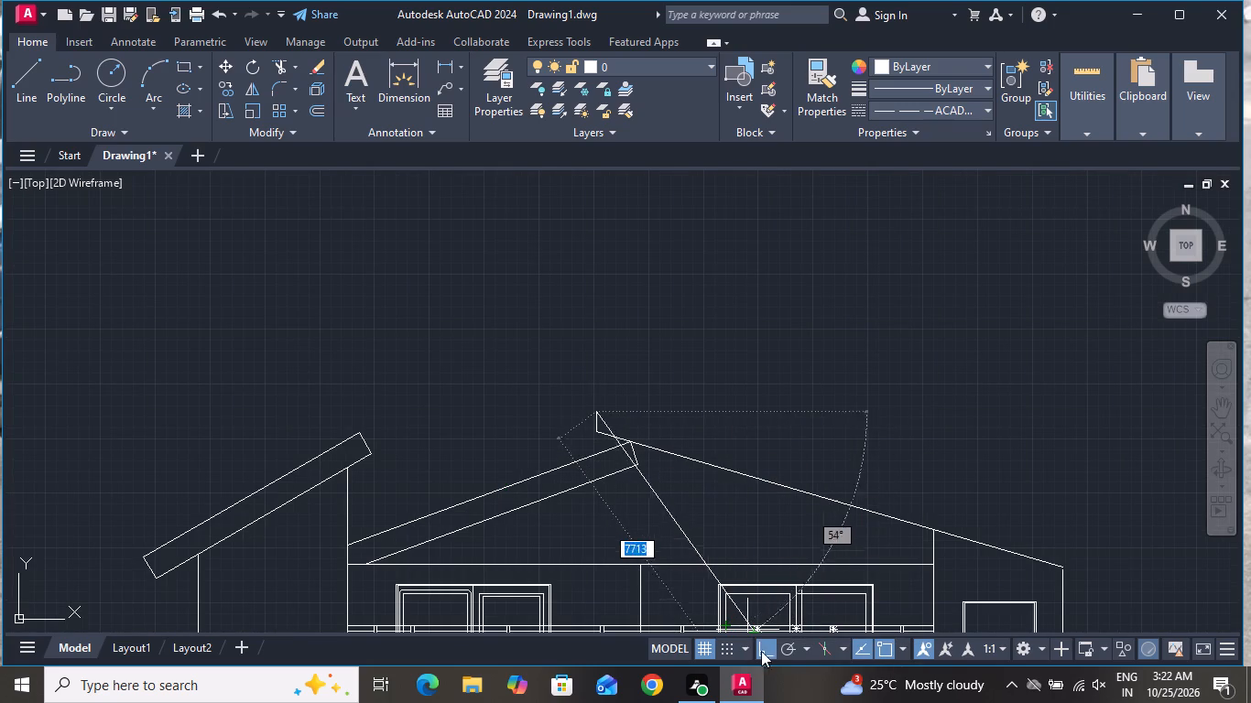
scroll(952, 480, "down", 1)
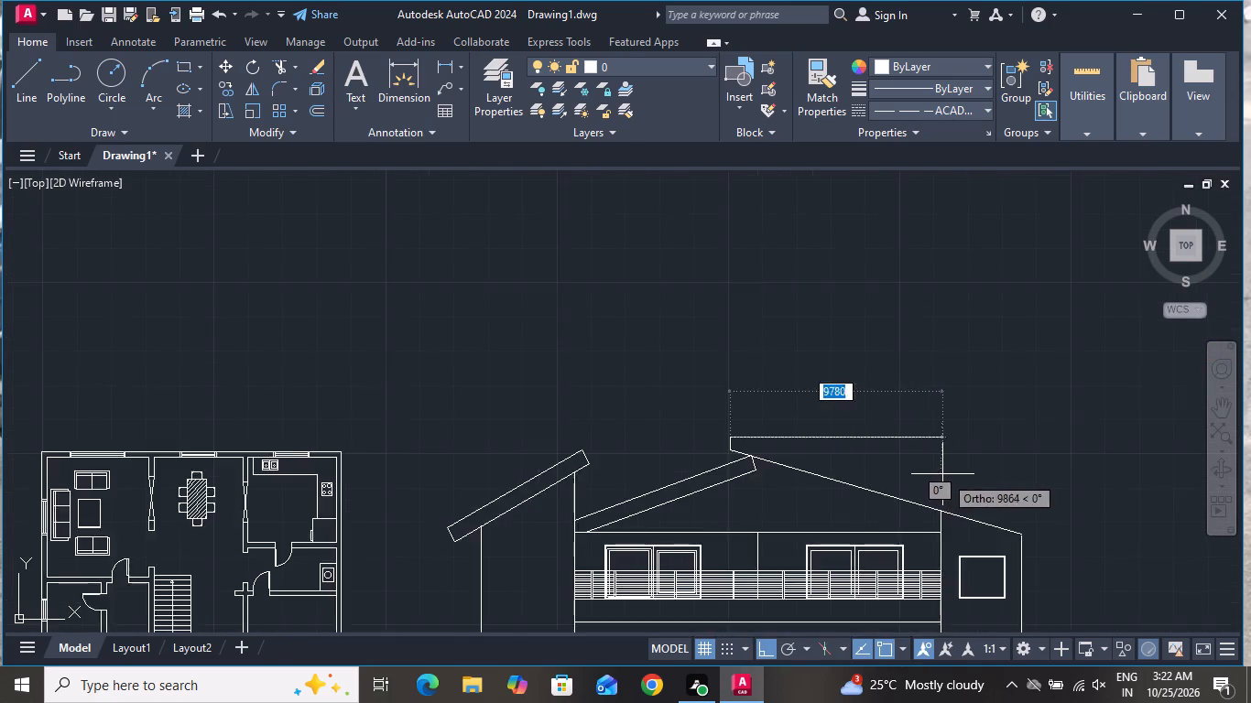
scroll(936, 471, "down", 1)
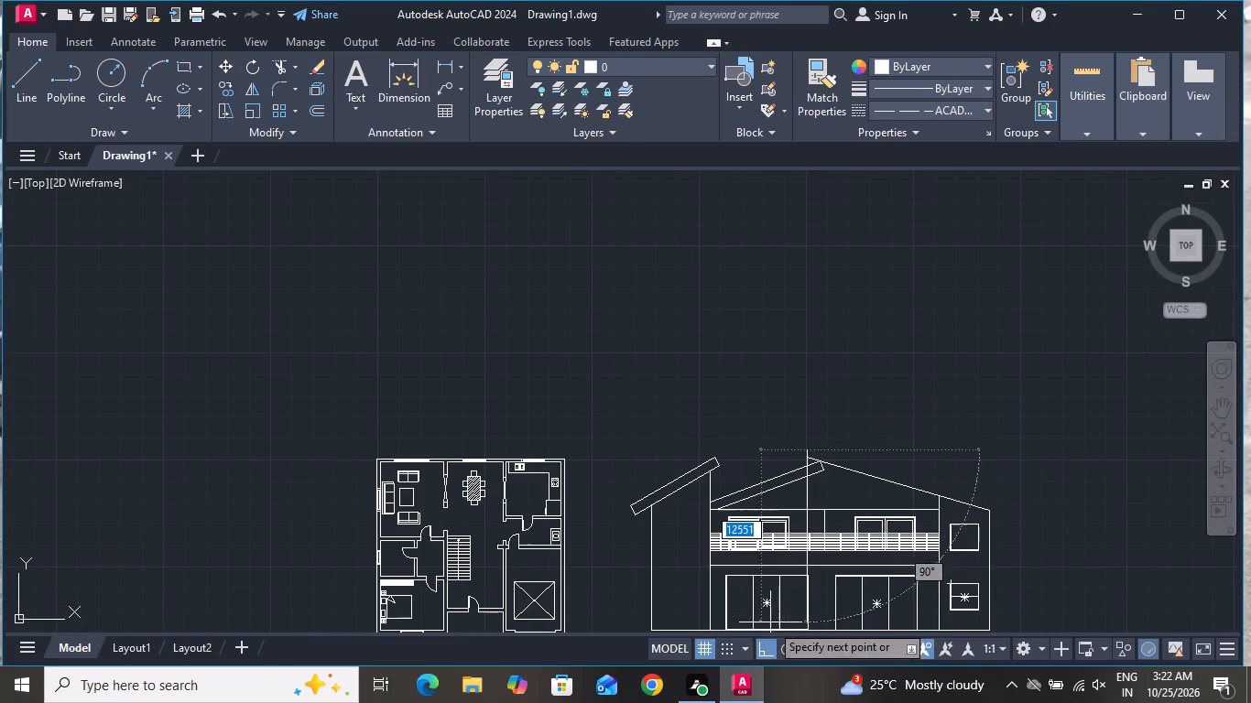
left_click(760, 646)
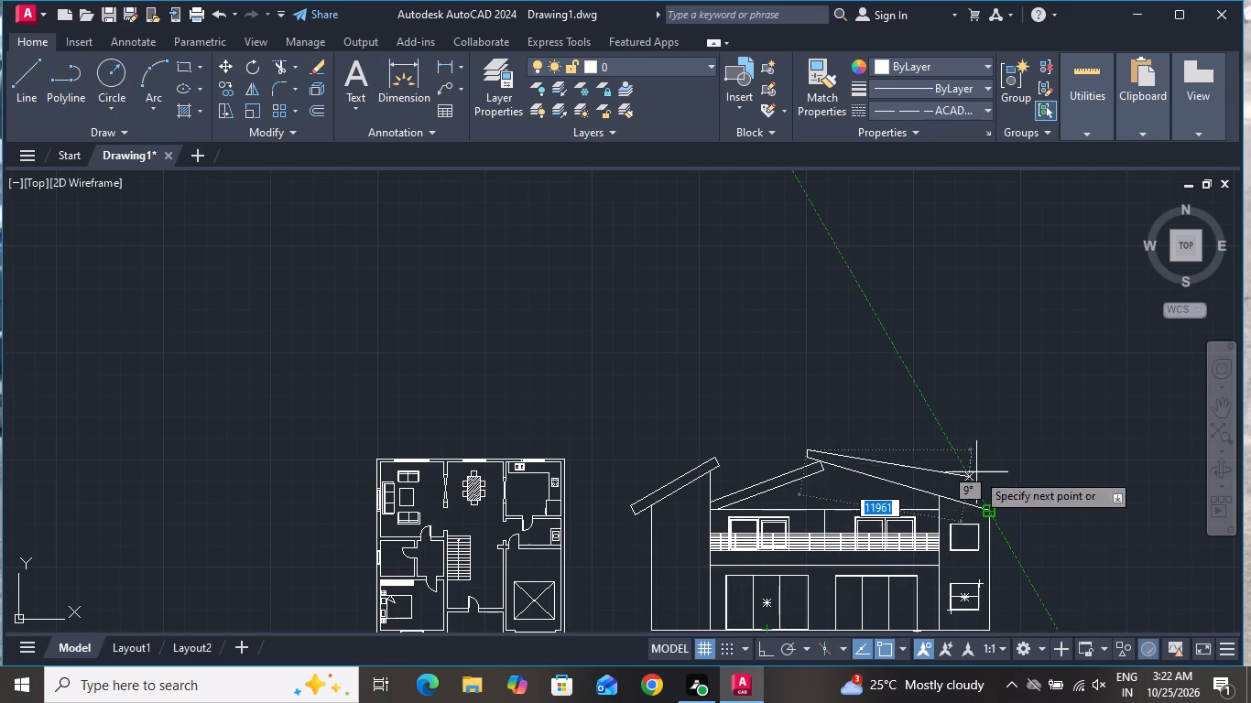
scroll(977, 481, "down", 1)
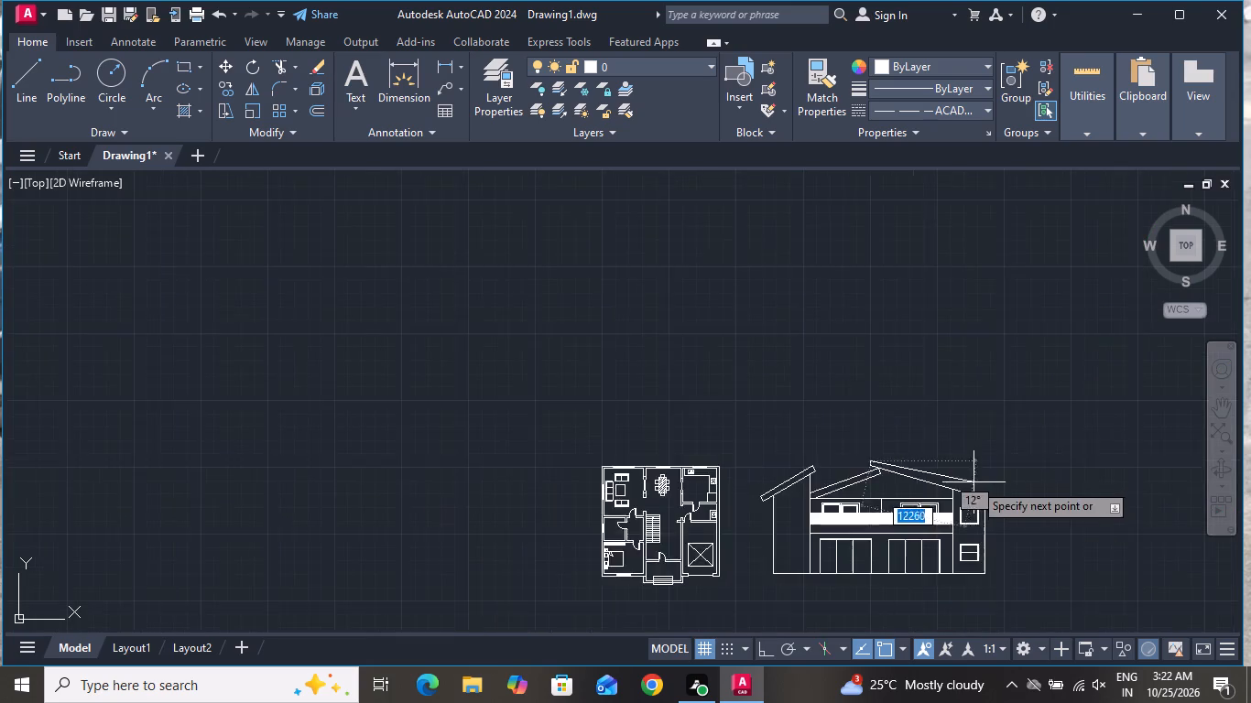
scroll(974, 482, "down", 1)
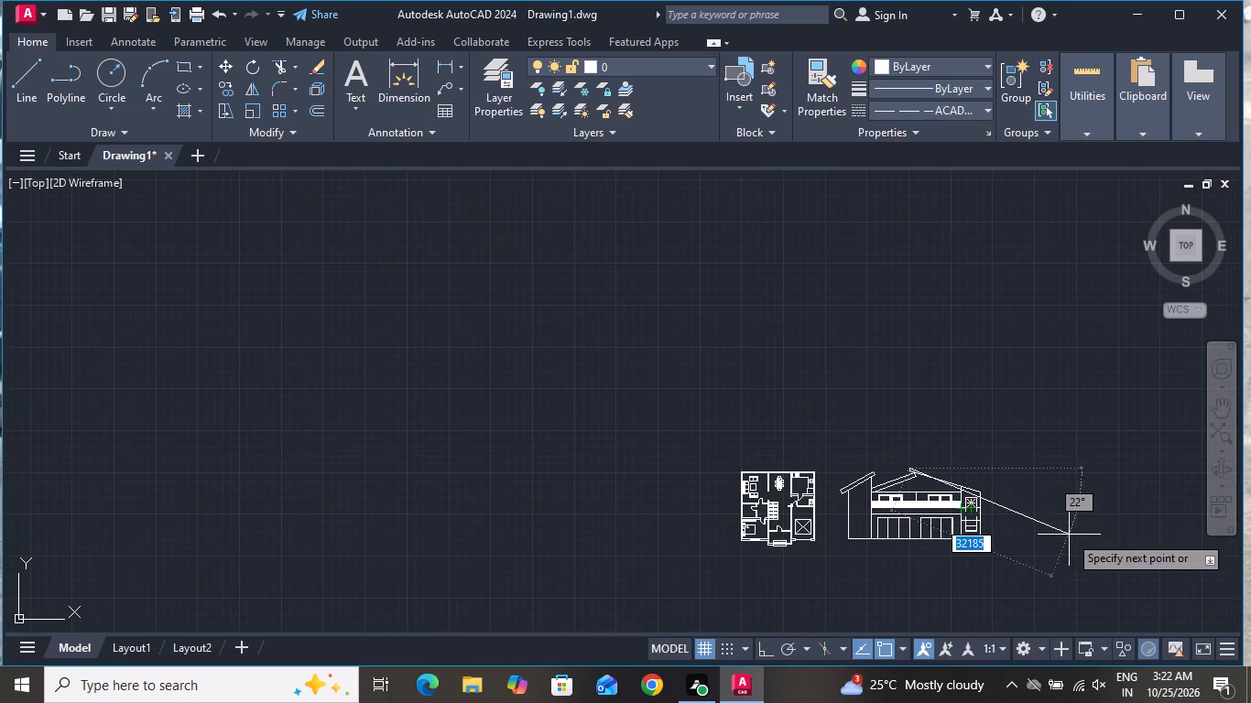
scroll(996, 515, "up", 3)
scroll(945, 404, "up", 1)
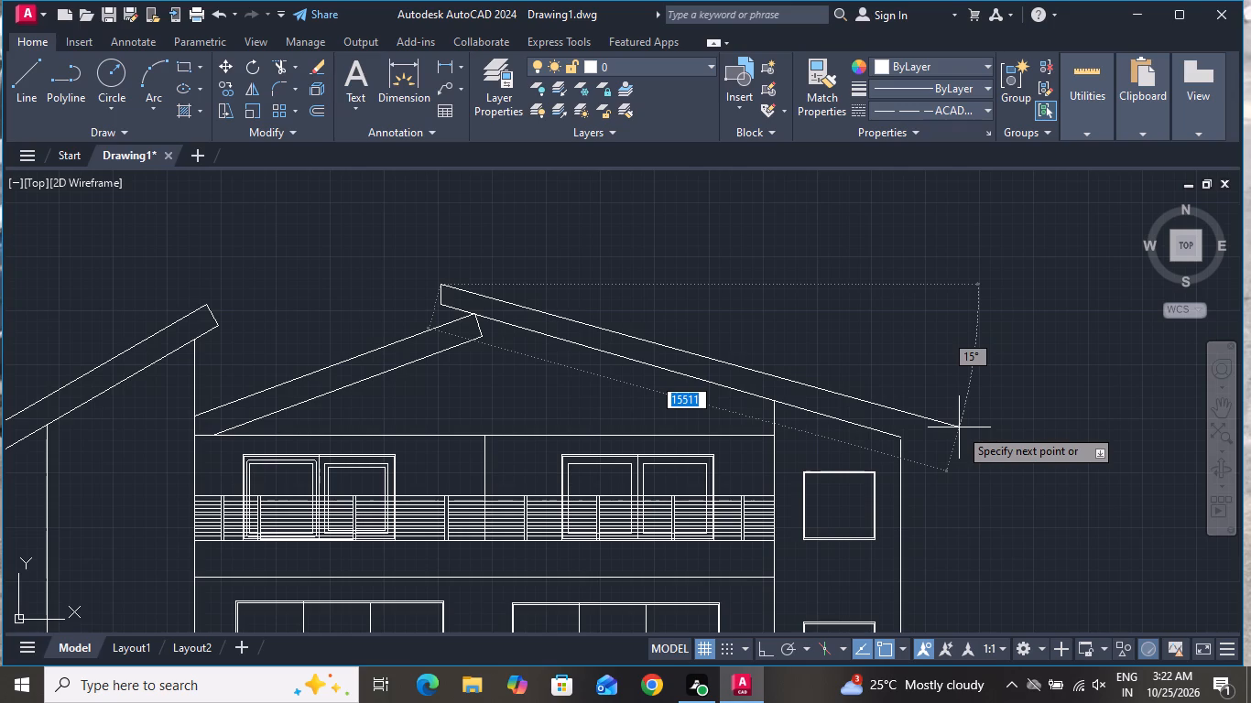
left_click(959, 427)
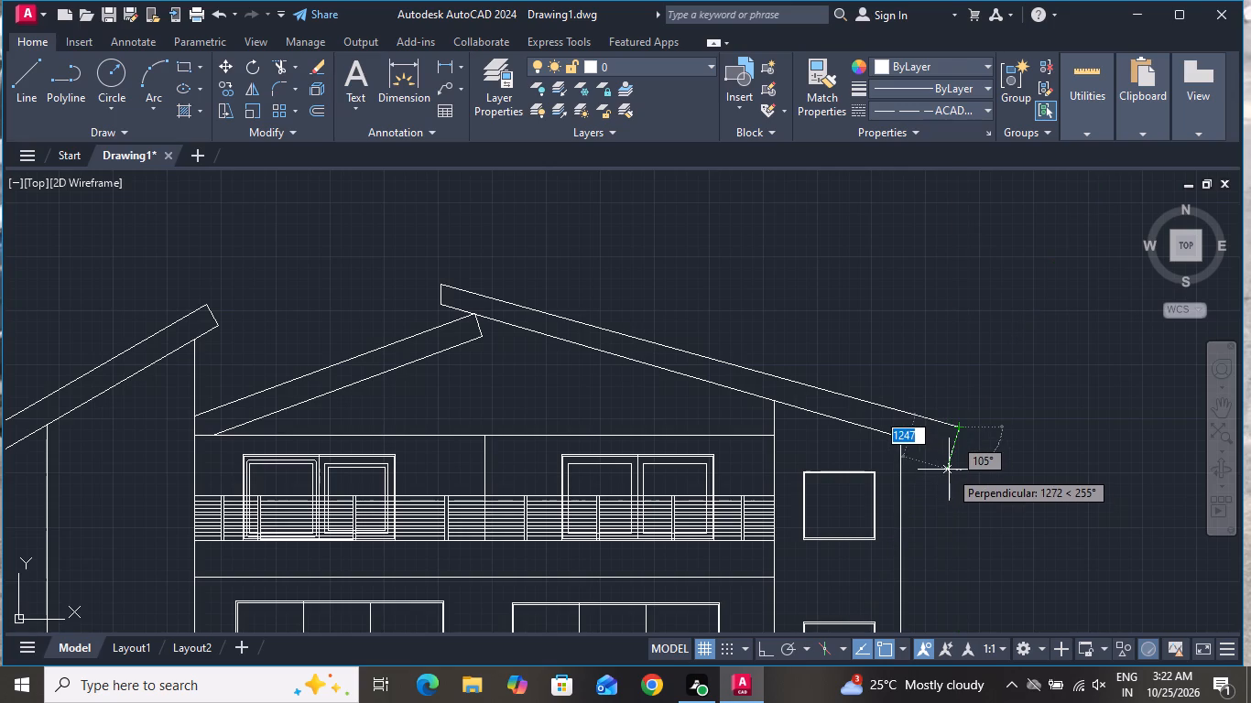
Add a short, inward-slanting end line down from the upper roof edge's eave end and finish the Line command.
scroll(953, 463, "up", 3)
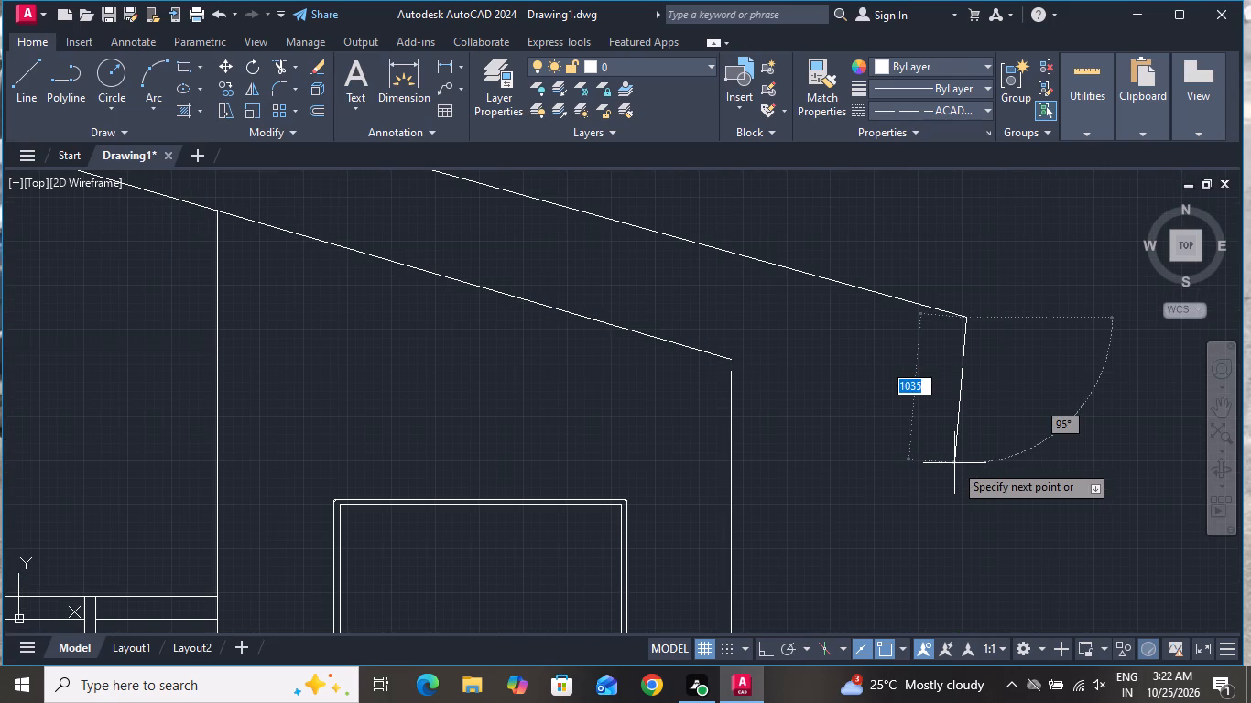
left_click(940, 456)
right_click(940, 449)
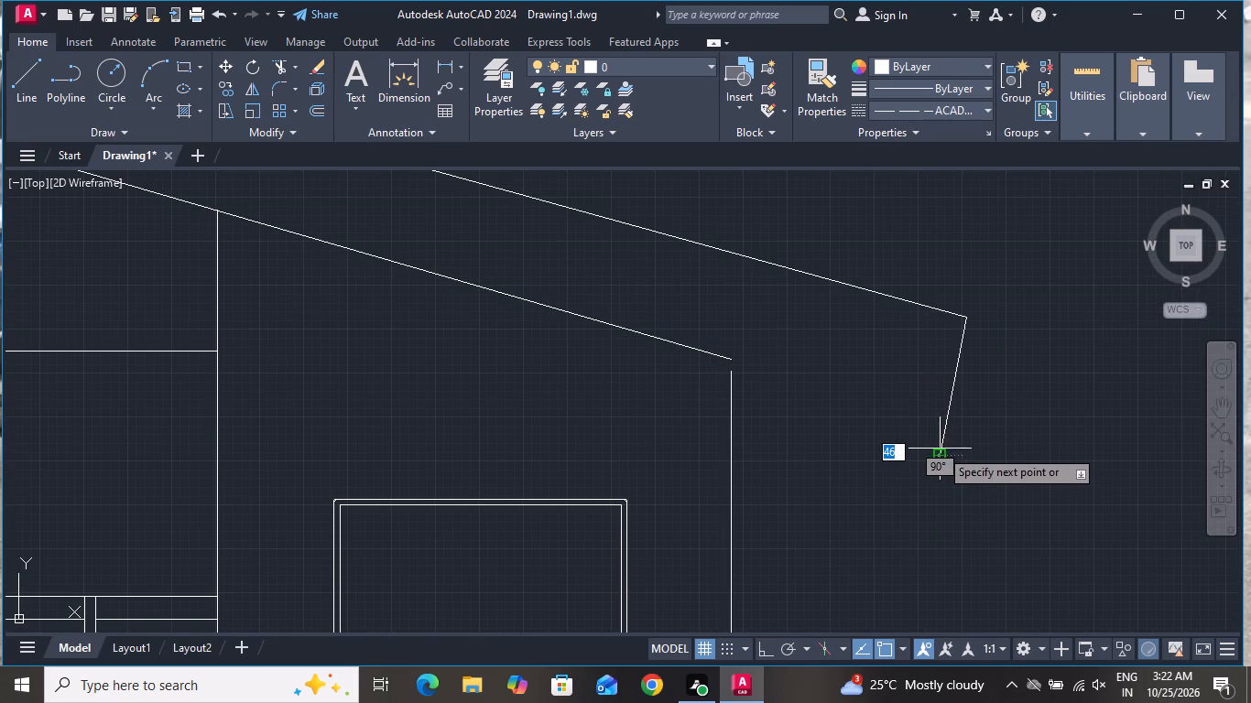
left_click(999, 258)
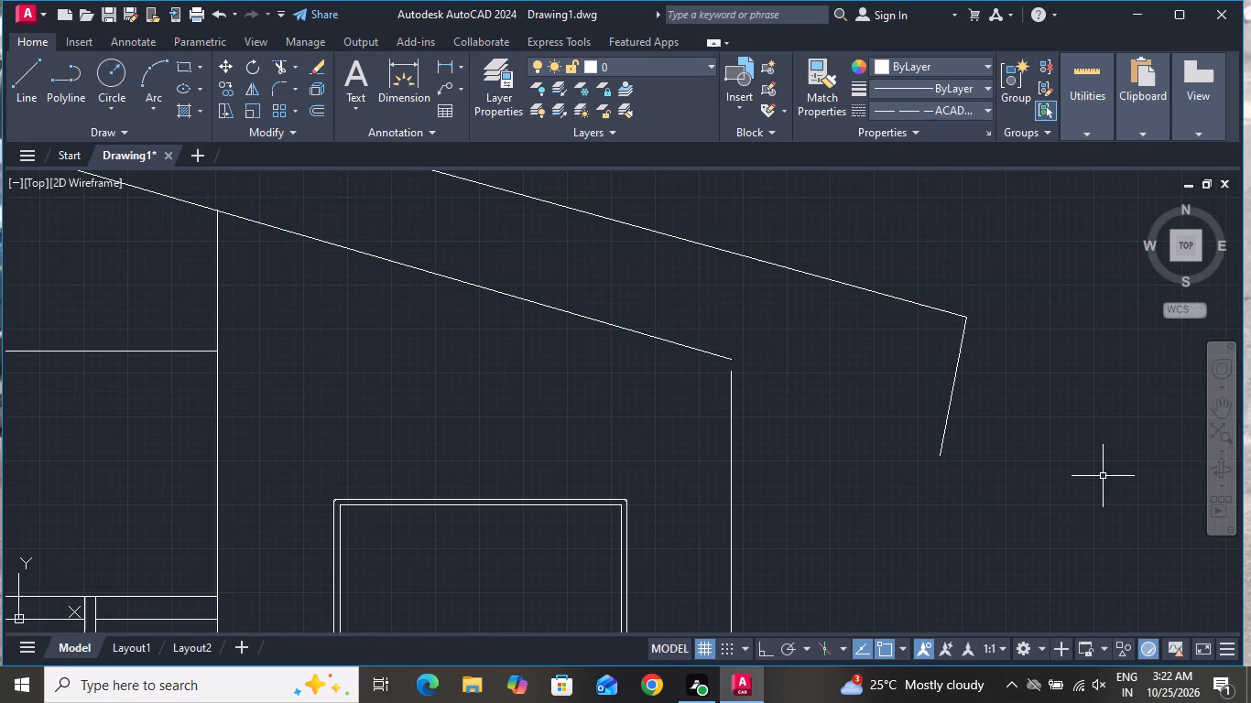
Extend the lower roof line to the eave's end line and the outer wall up to the roof, and finish the Extend command.
type("EX")
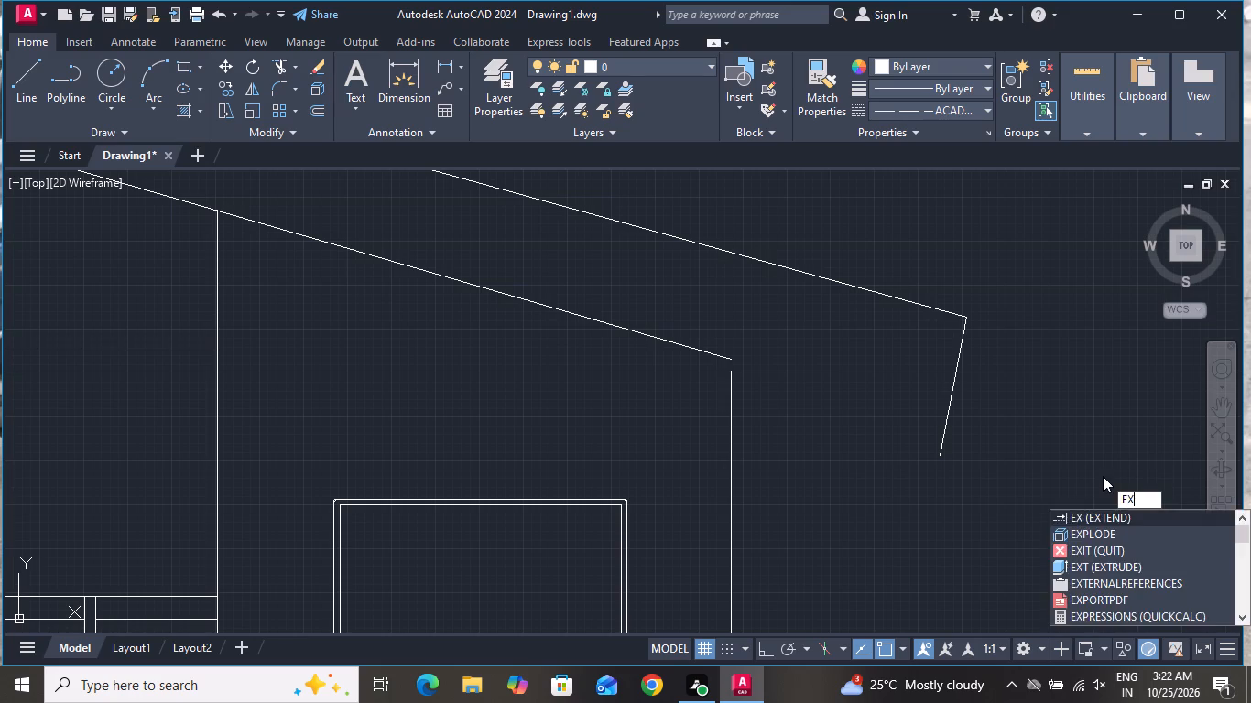
key("space")
key("space")
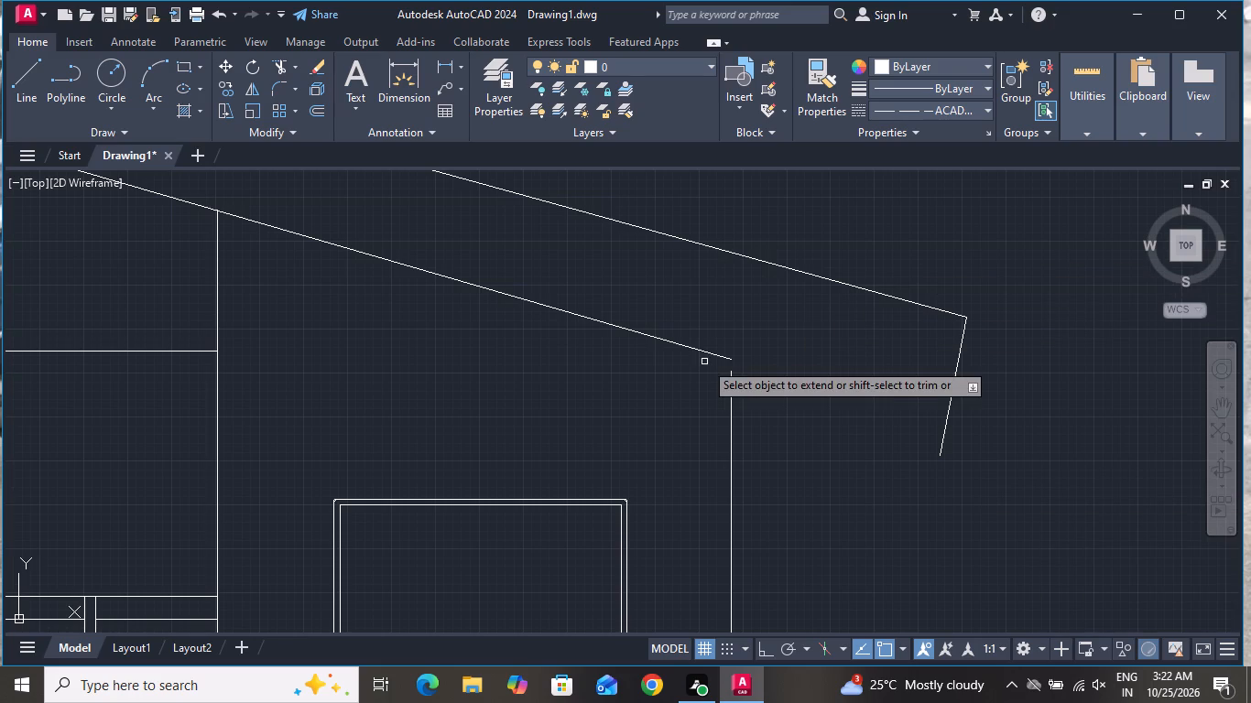
left_click(713, 352)
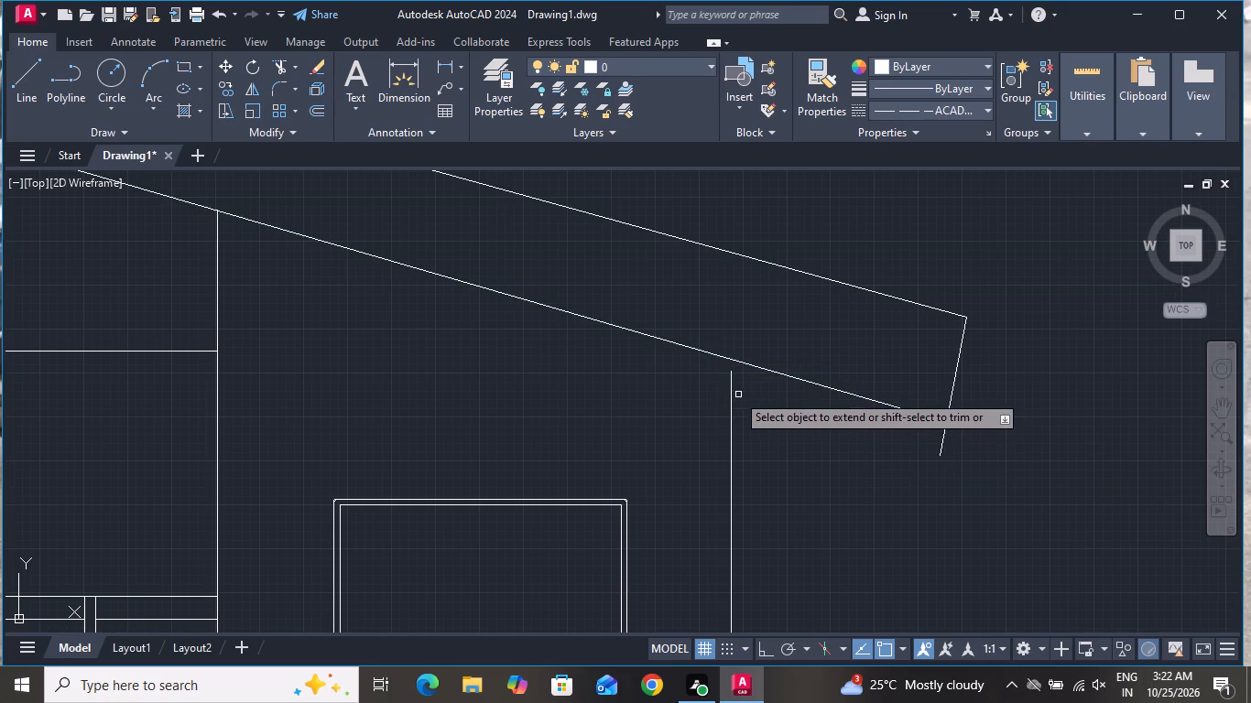
left_click(730, 383)
right_click(787, 447)
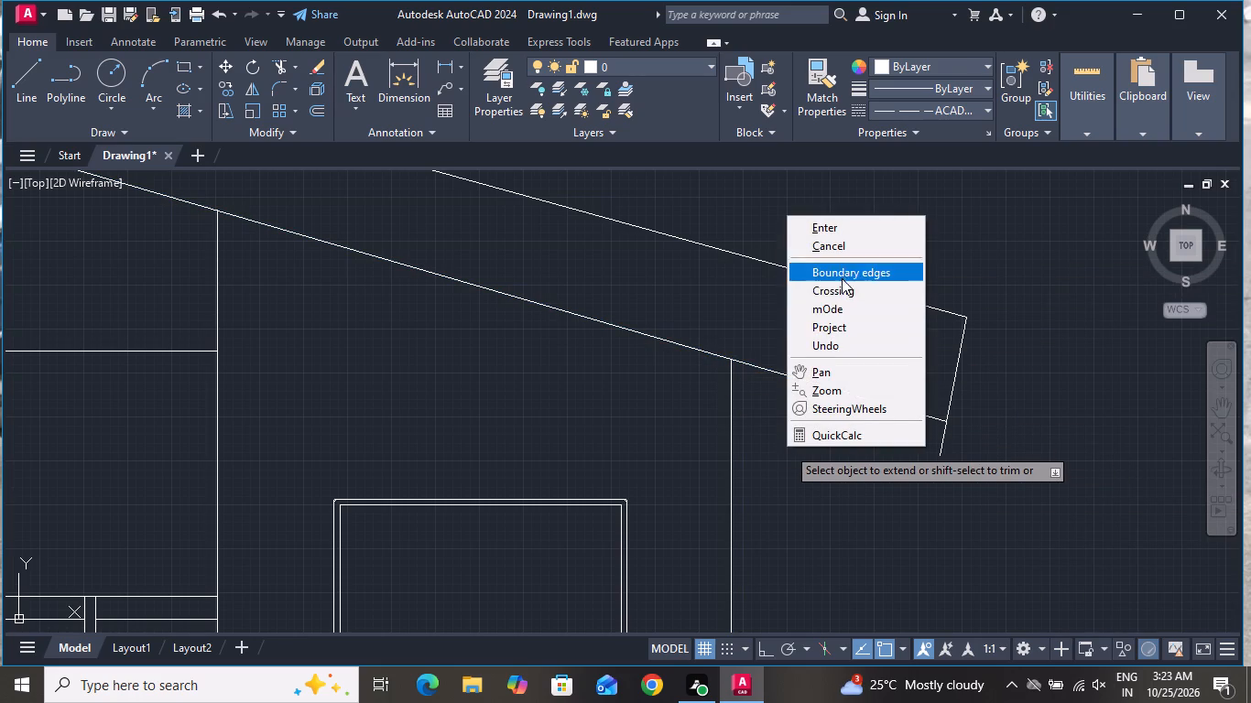
left_click(842, 244)
Trim the part of the eave's end line that projects below the lower roof line and finish the Trim command.
left_click(282, 65)
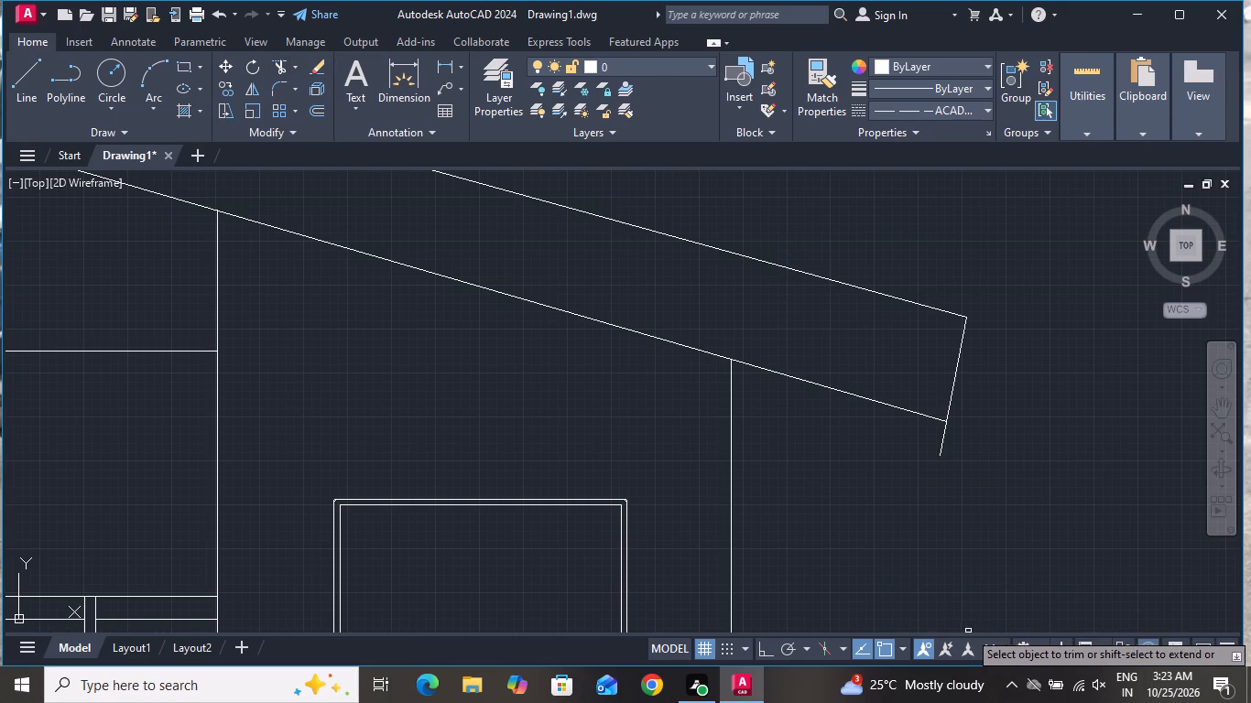
left_click(952, 438)
left_click(926, 434)
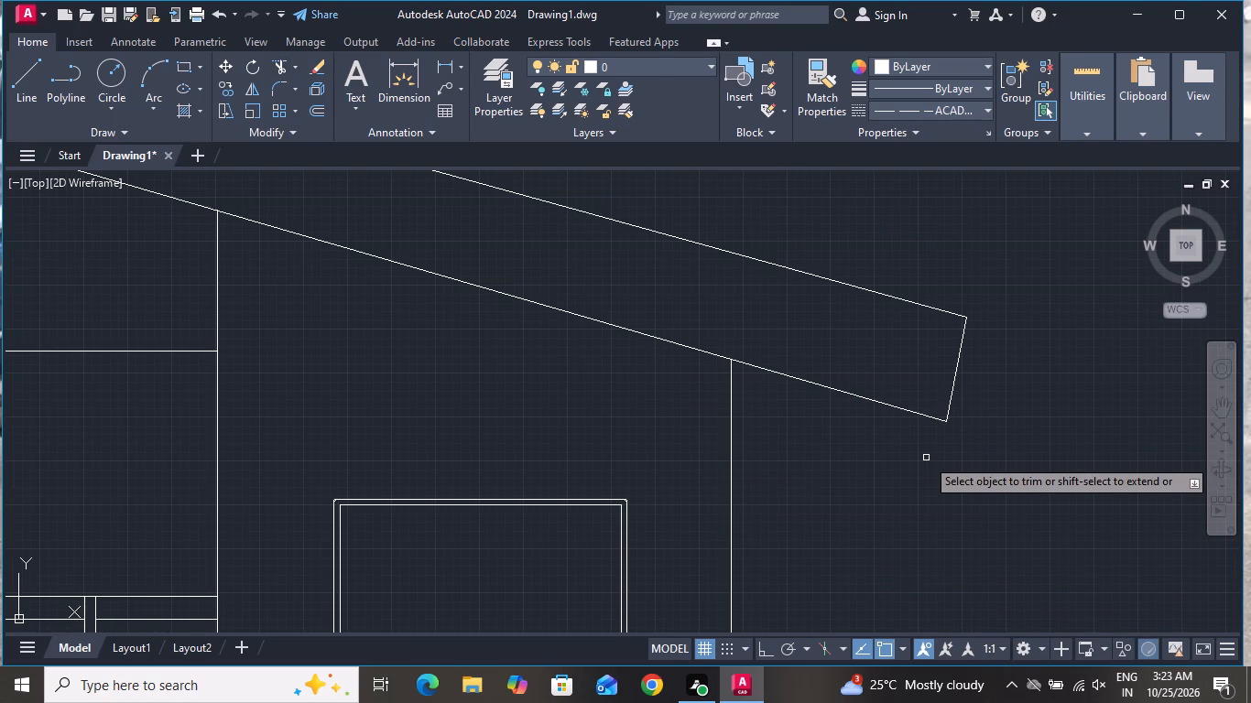
right_click(926, 458)
left_click(996, 234)
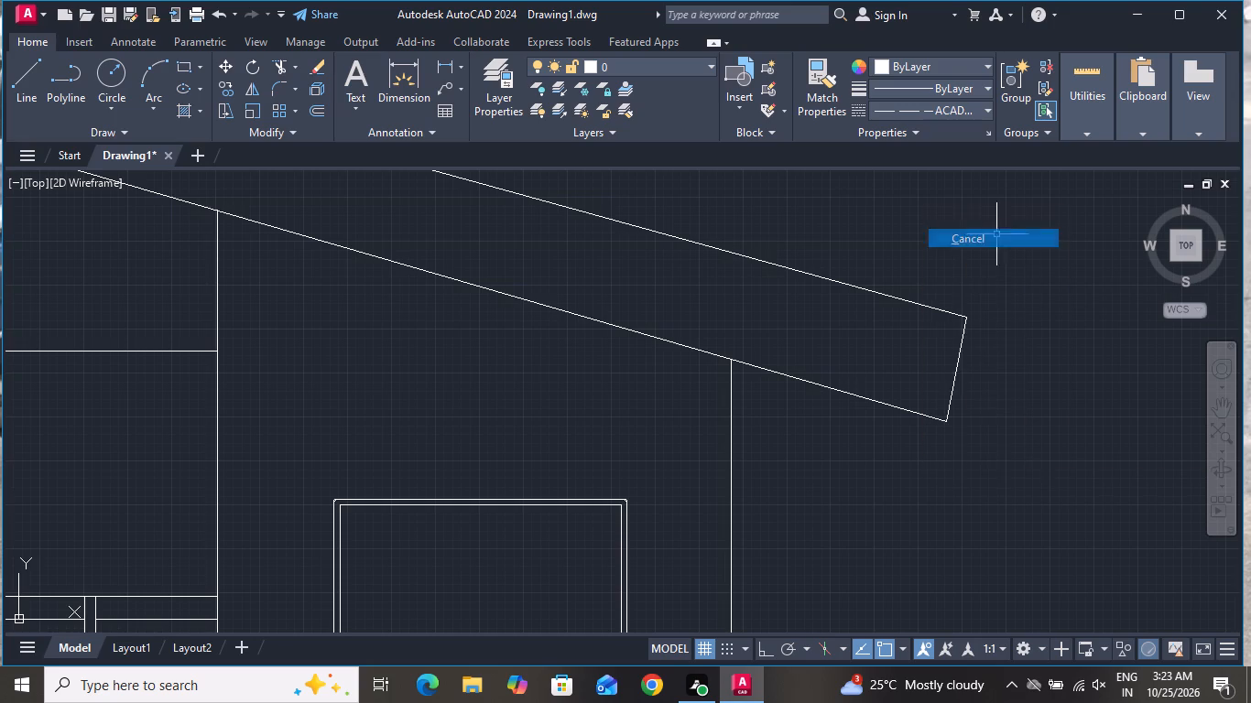
With Ortho on, draw a horizontal line outward from the elevation's left wall base and a short vertical segment down from its end.
scroll(1027, 407, "down", 5)
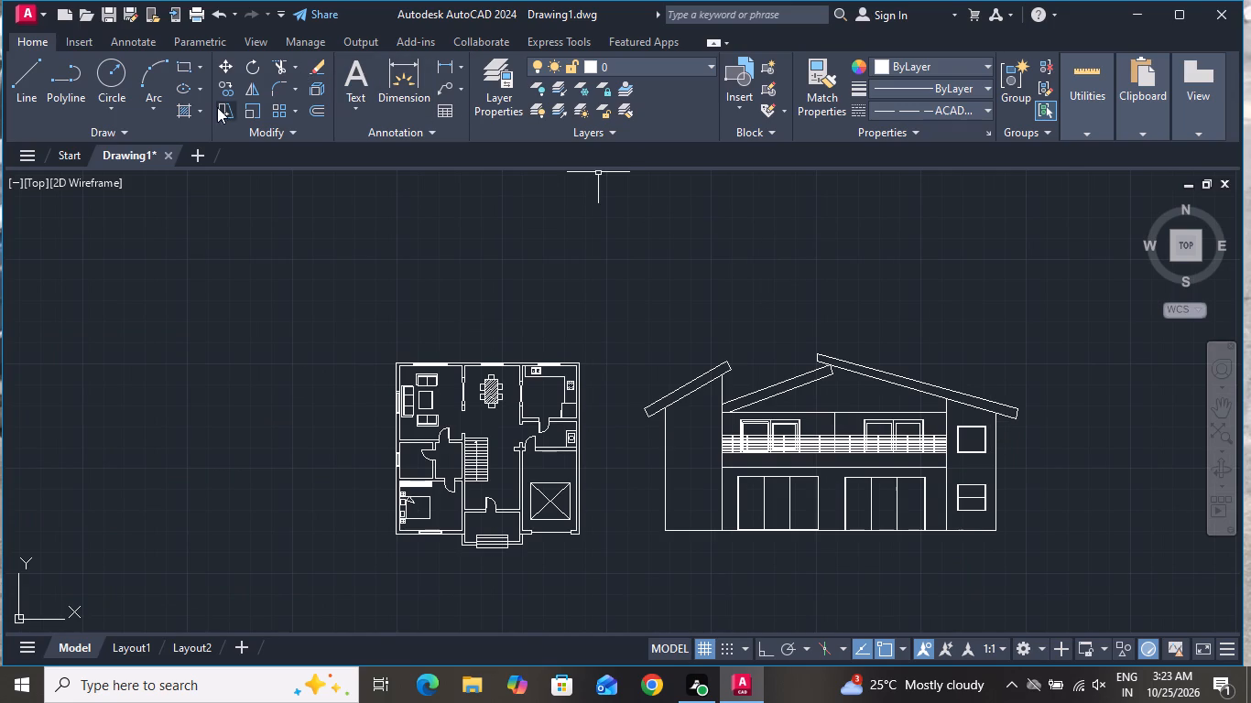
left_click(18, 73)
scroll(639, 567, "up", 1)
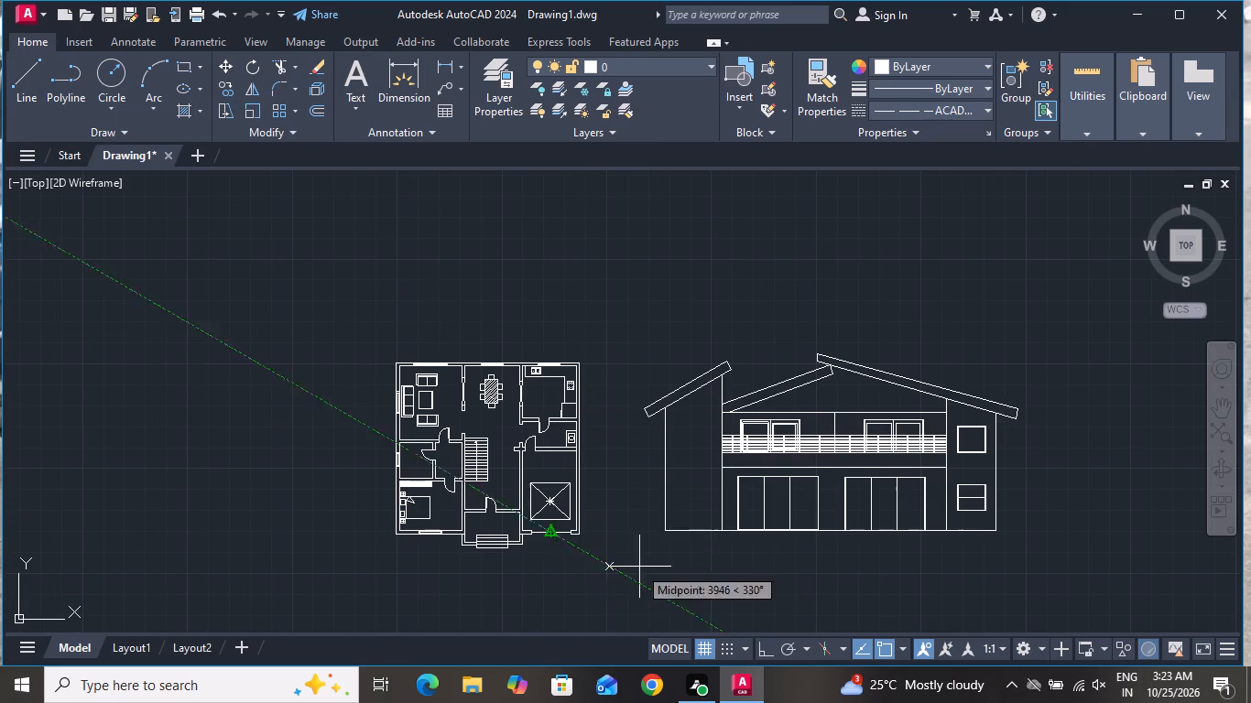
scroll(639, 567, "up", 1)
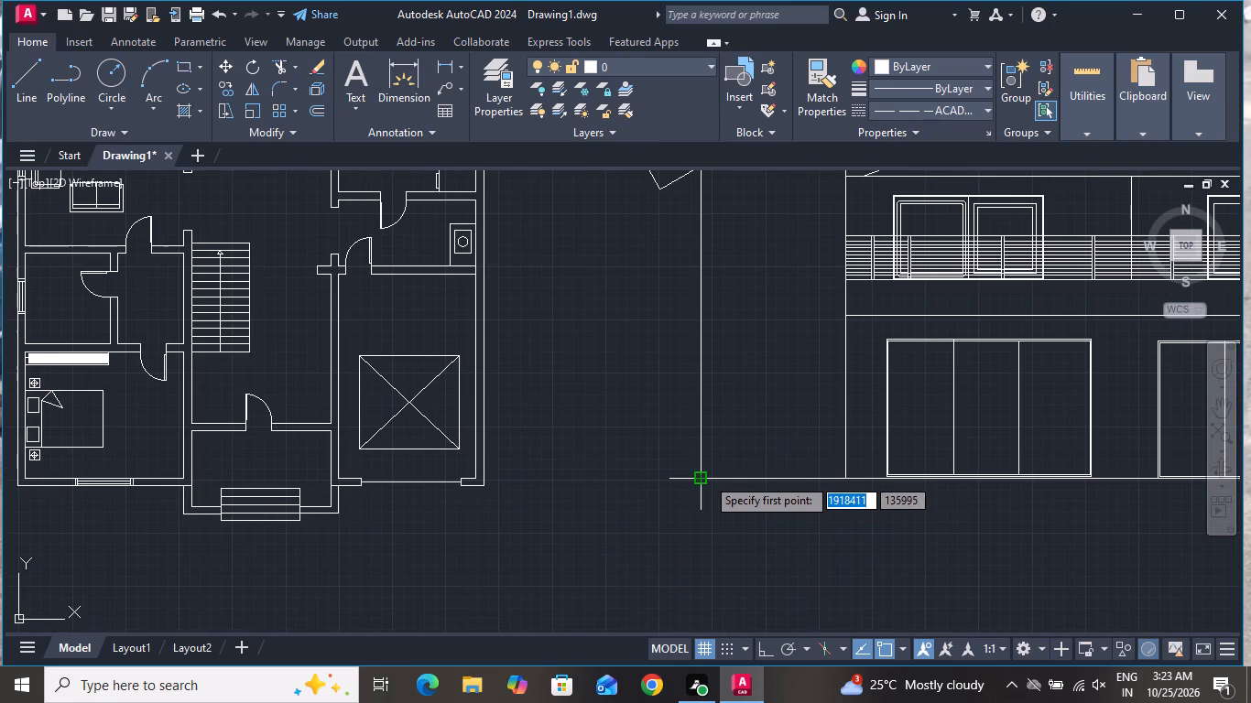
left_click(706, 477)
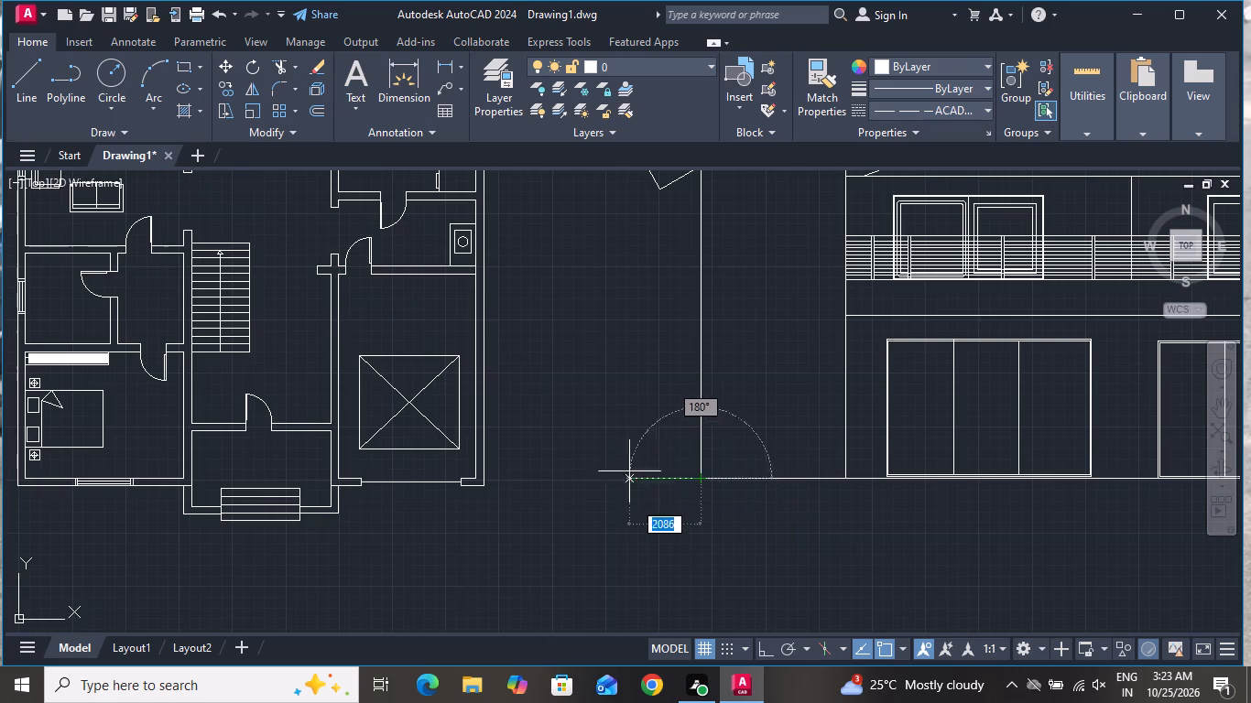
left_click(759, 646)
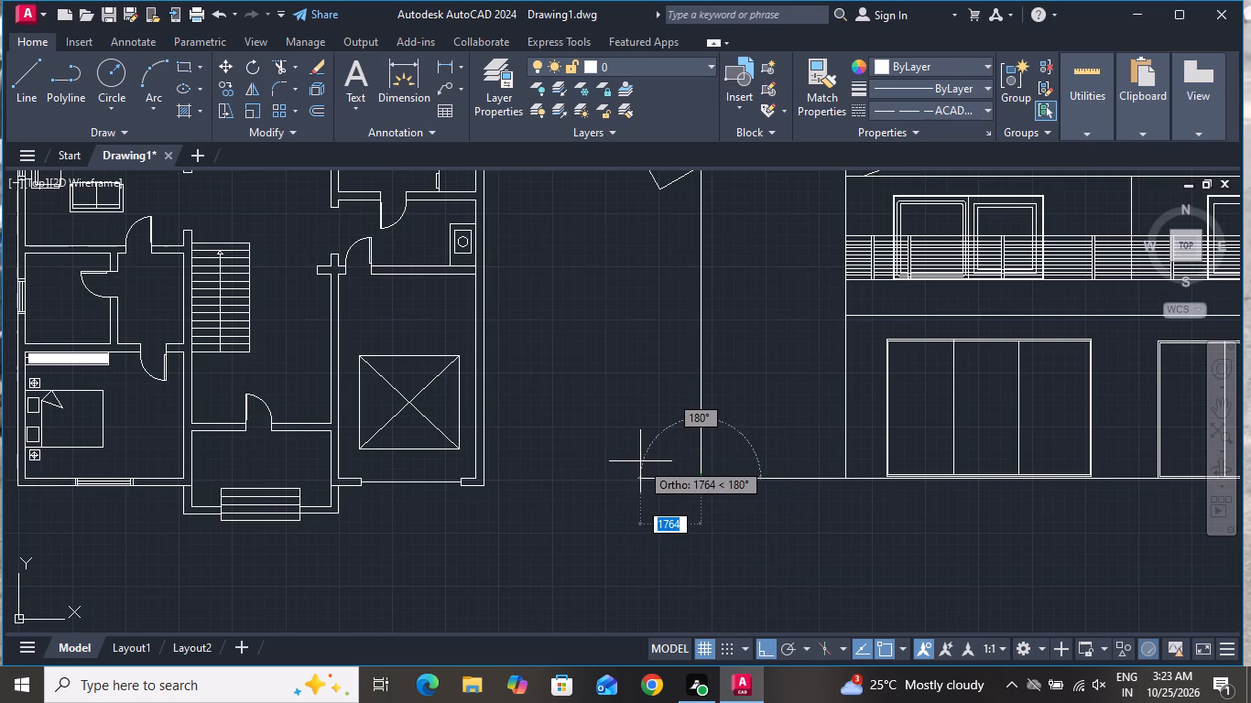
left_click(608, 483)
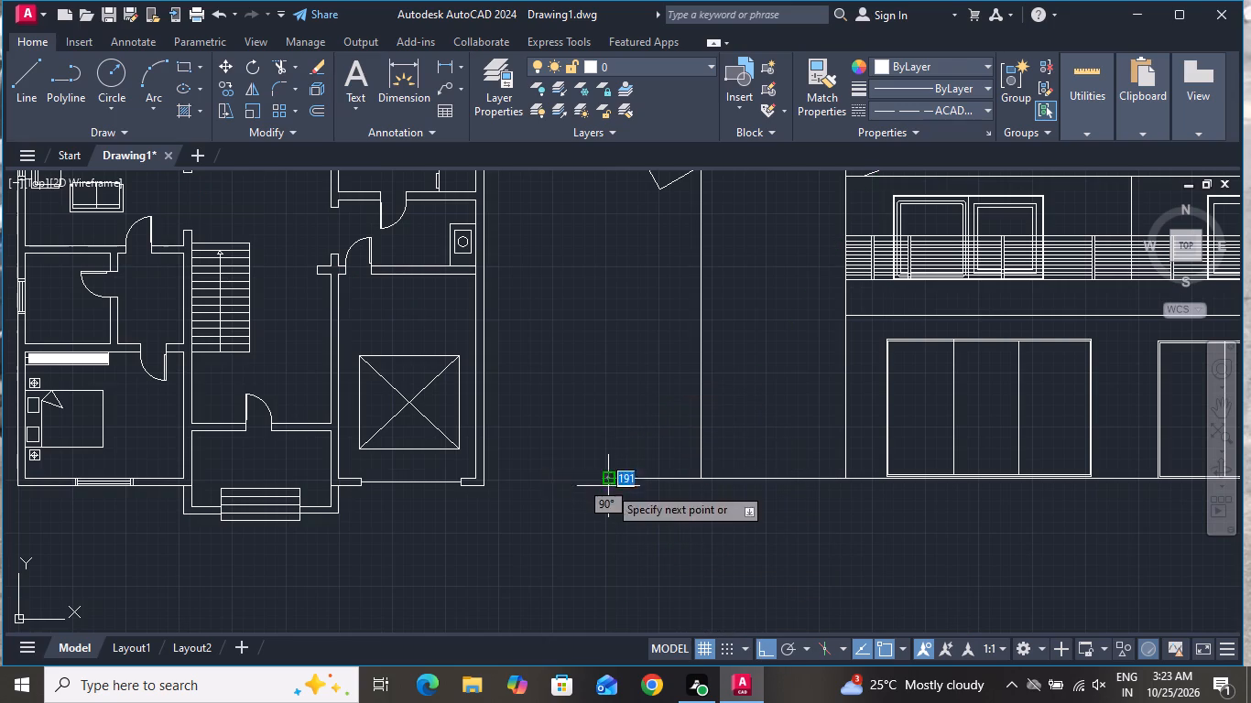
left_click(606, 496)
Continue with a bottom line about 30358 long past the opposite wall, close up and back to that wall's base, and finish the Line command.
scroll(1019, 621, "down", 3)
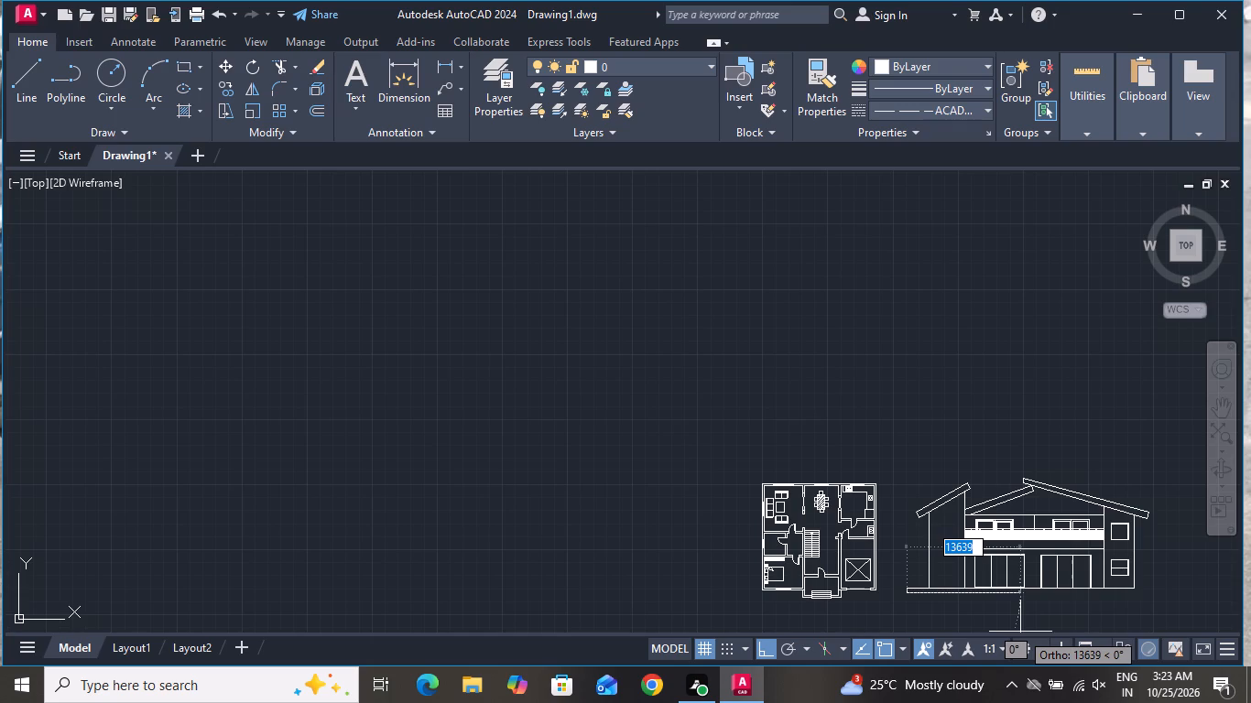
scroll(994, 627, "down", 3)
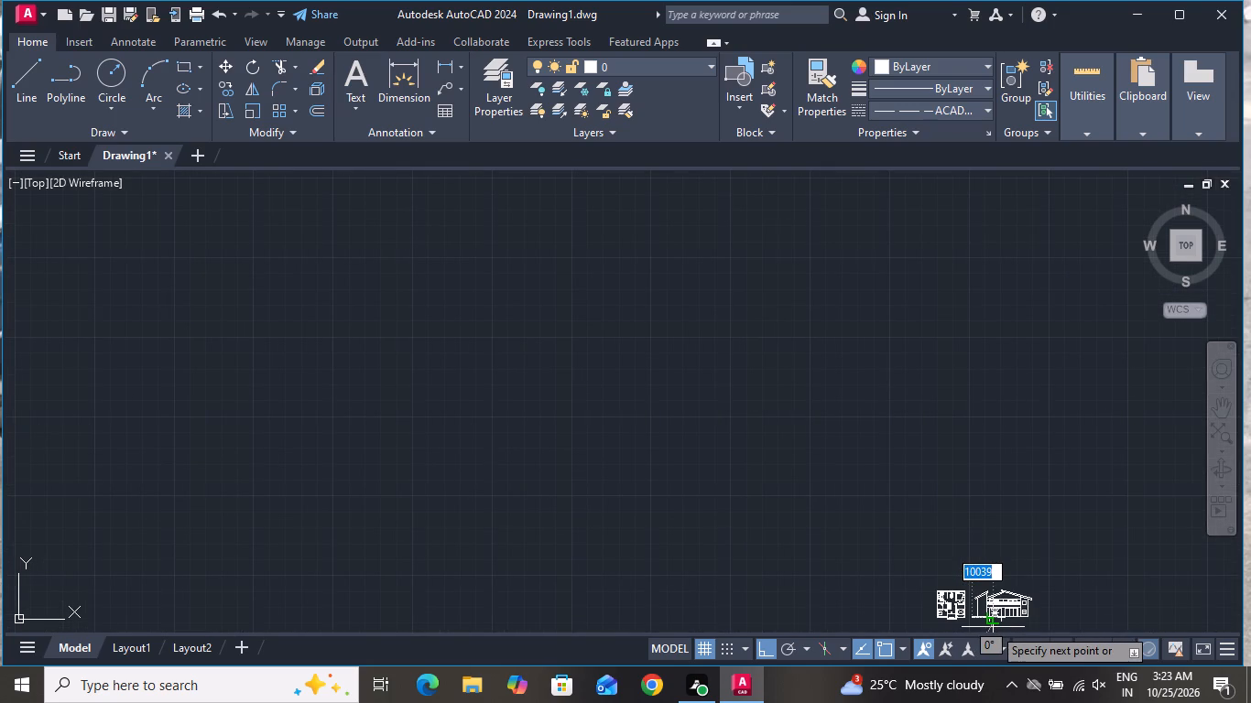
scroll(1049, 627, "down", 1)
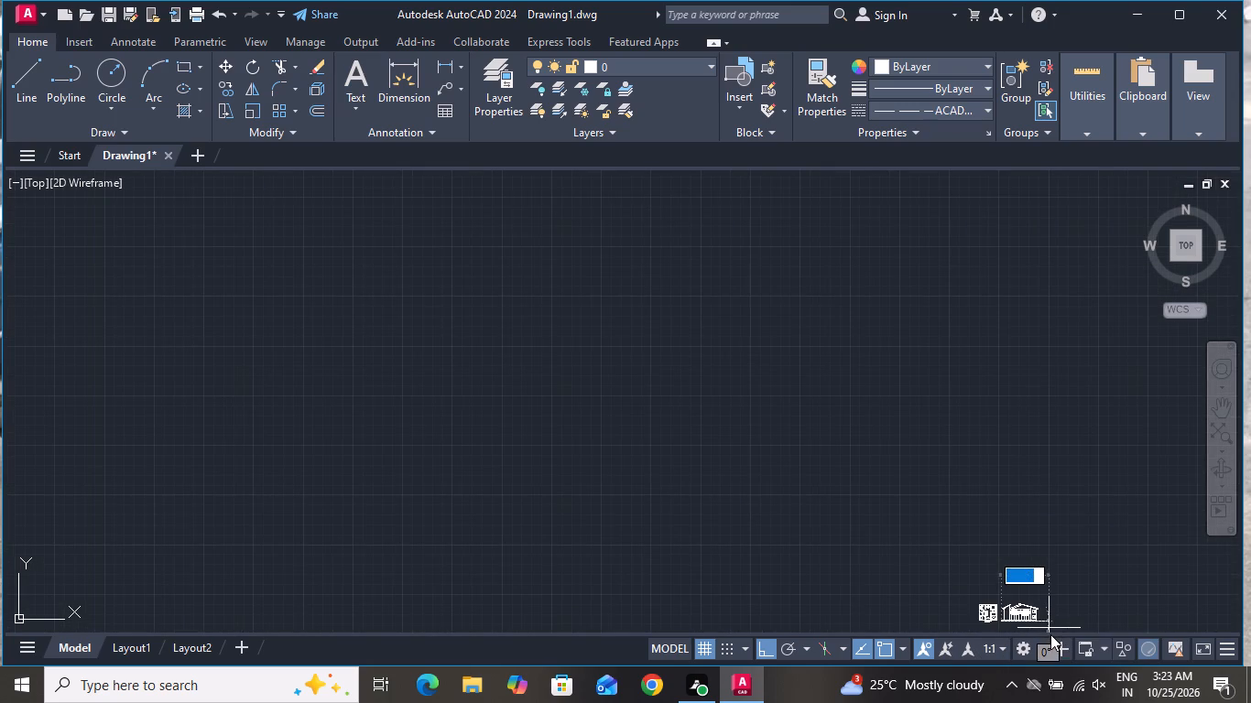
scroll(1050, 634, "down", 3)
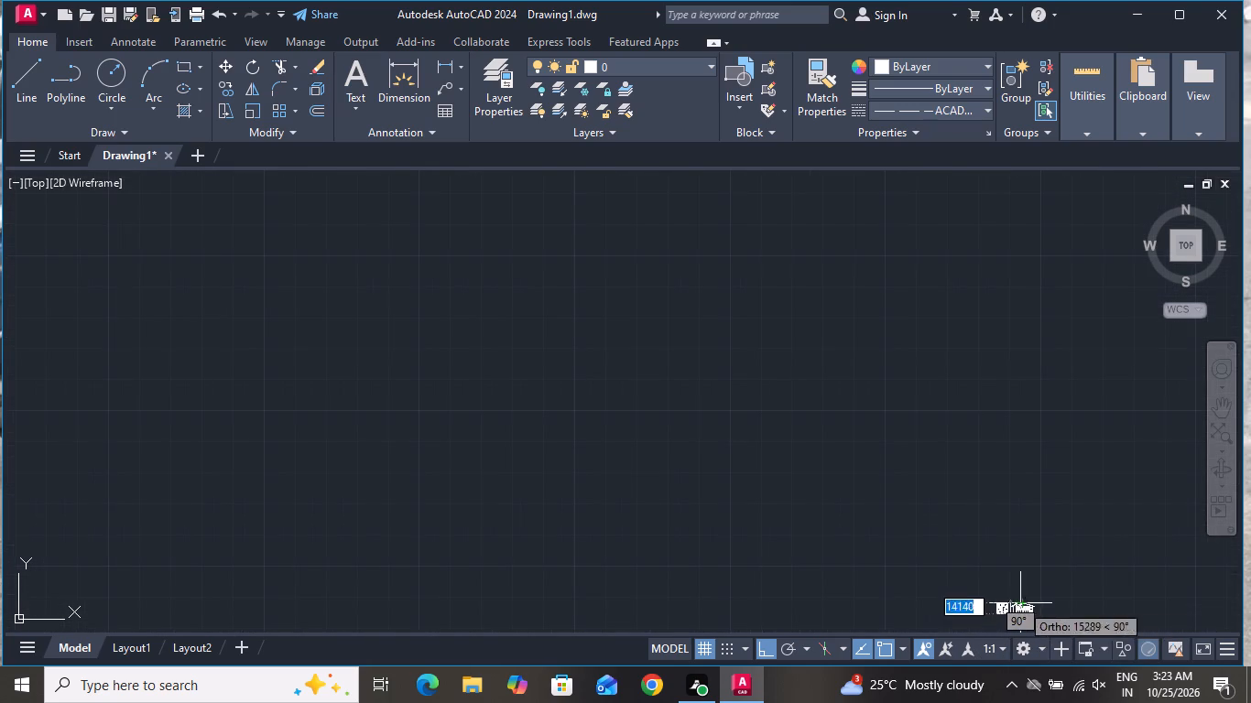
scroll(1023, 628, "up", 7)
scroll(1049, 533, "down", 2)
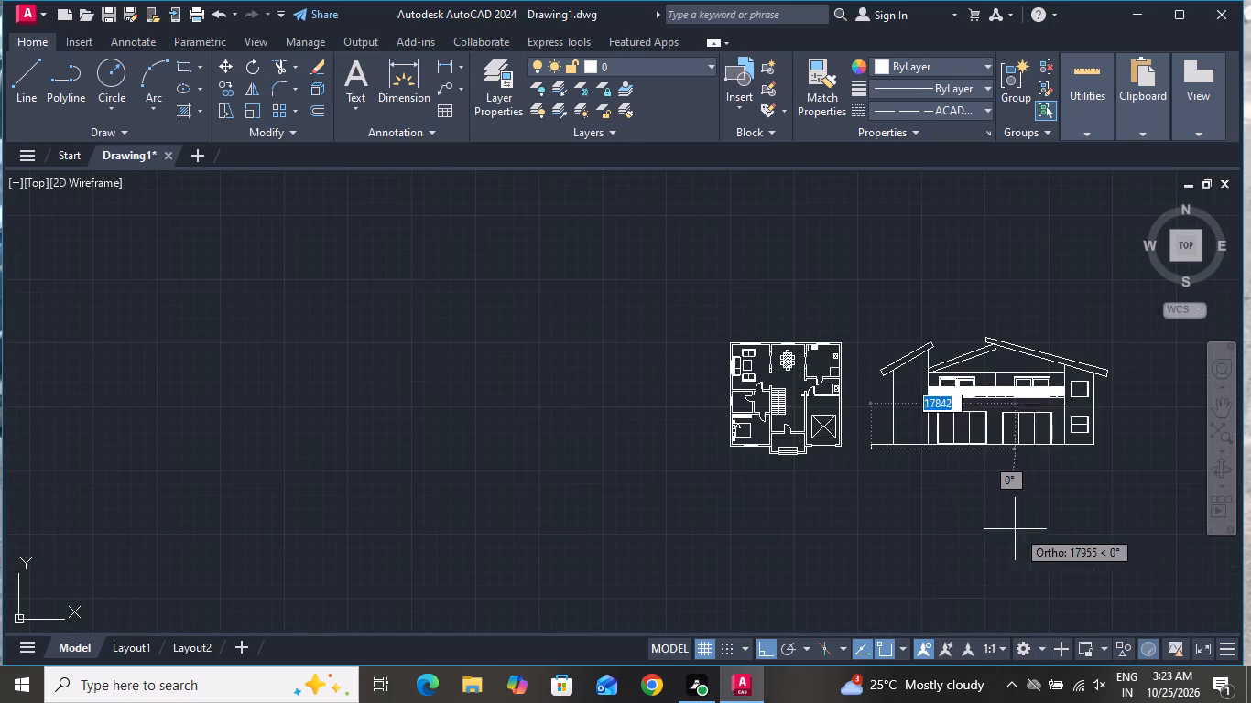
scroll(1153, 506, "up", 4)
scroll(1151, 503, "down", 2)
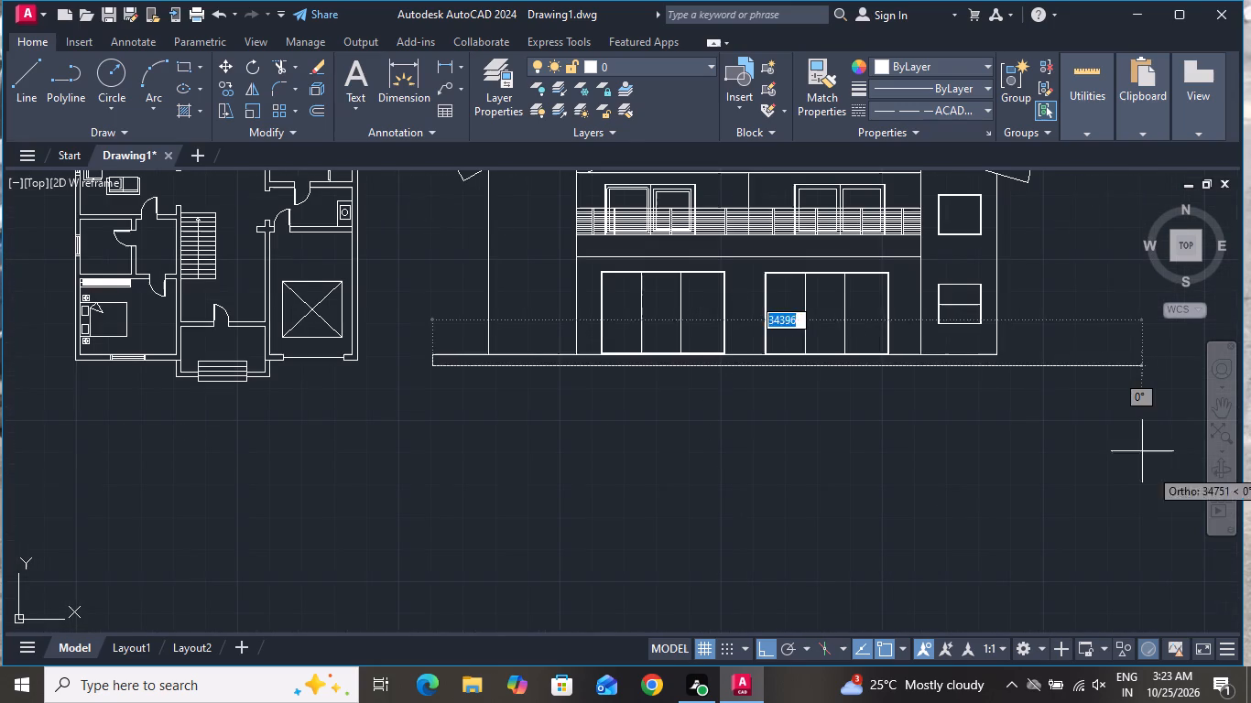
left_click(1059, 378)
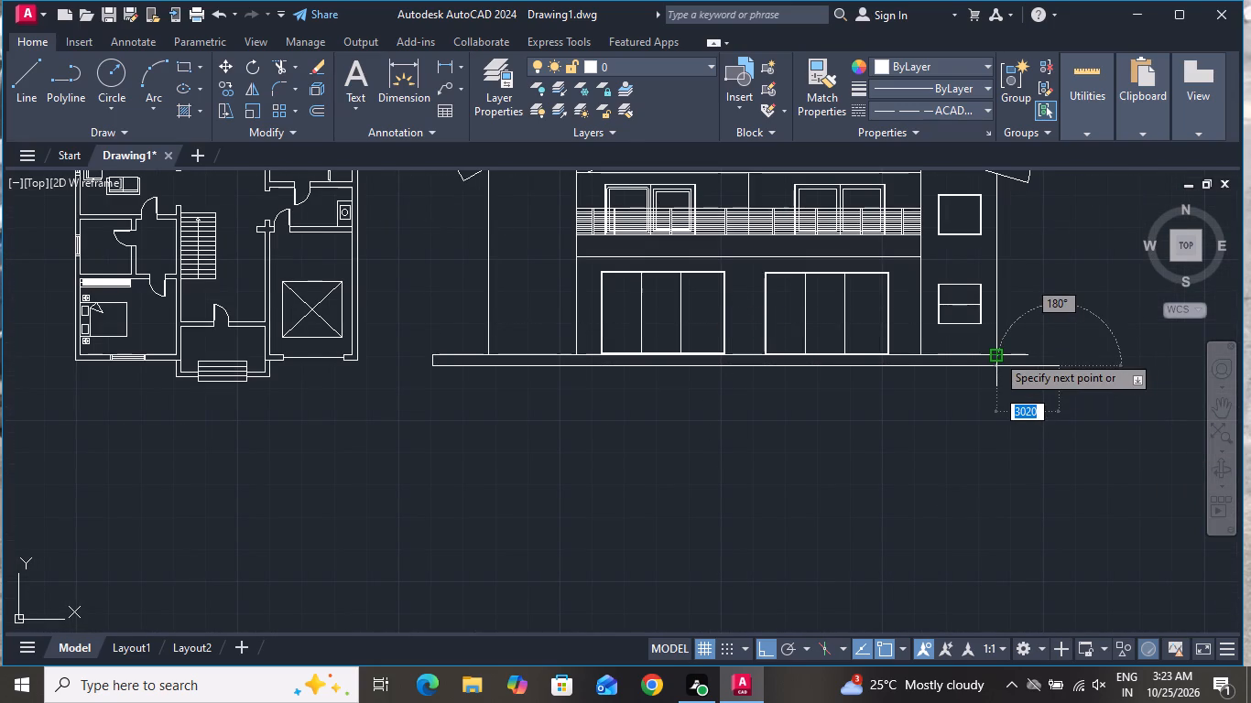
left_click(1058, 356)
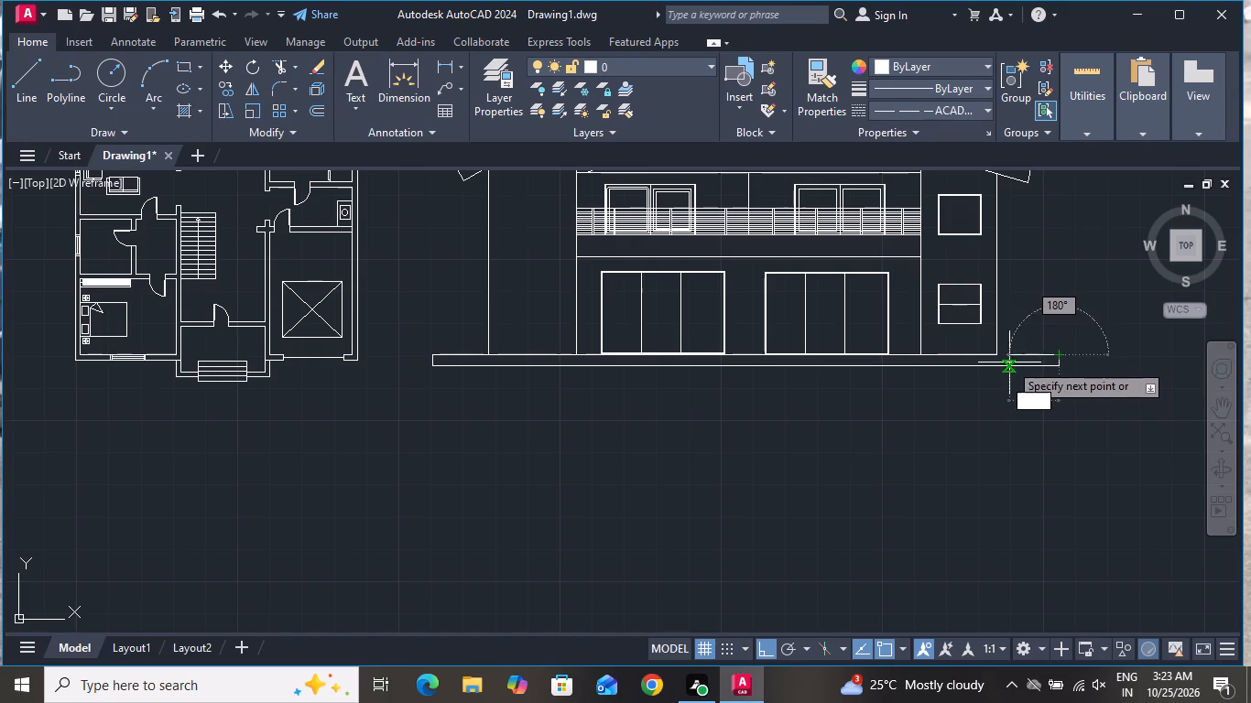
left_click(1000, 354)
right_click(1000, 353)
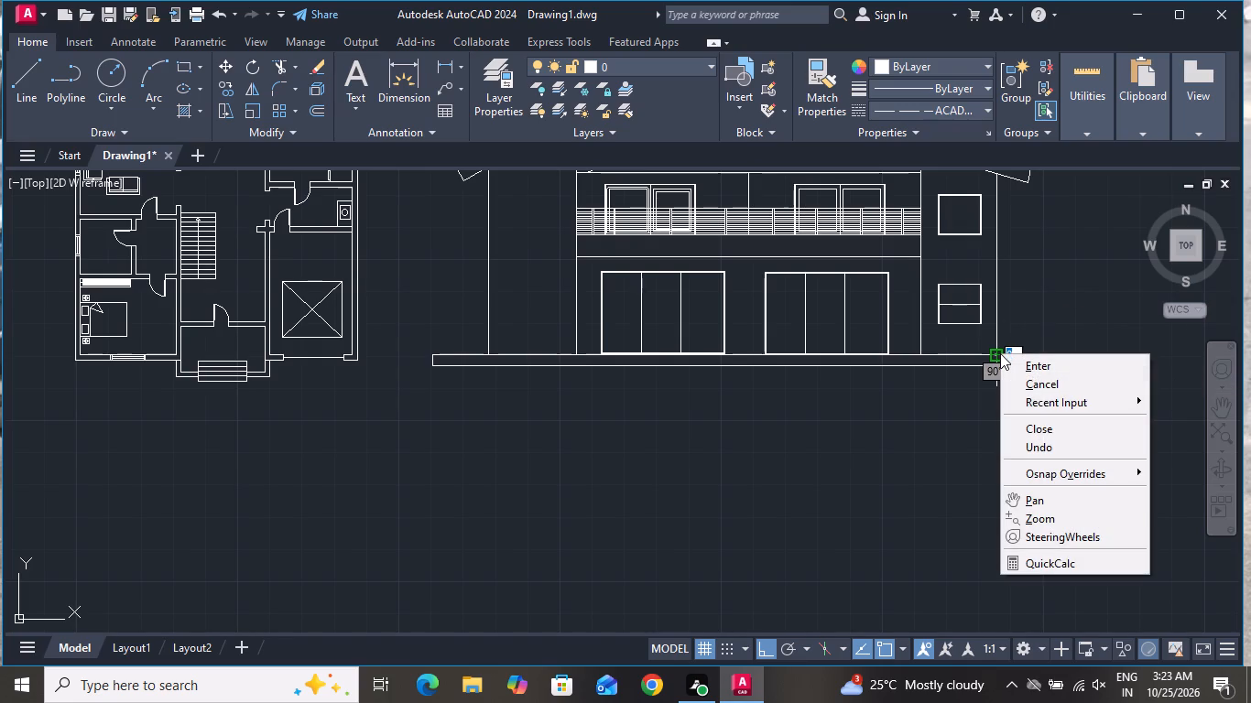
left_click(1026, 375)
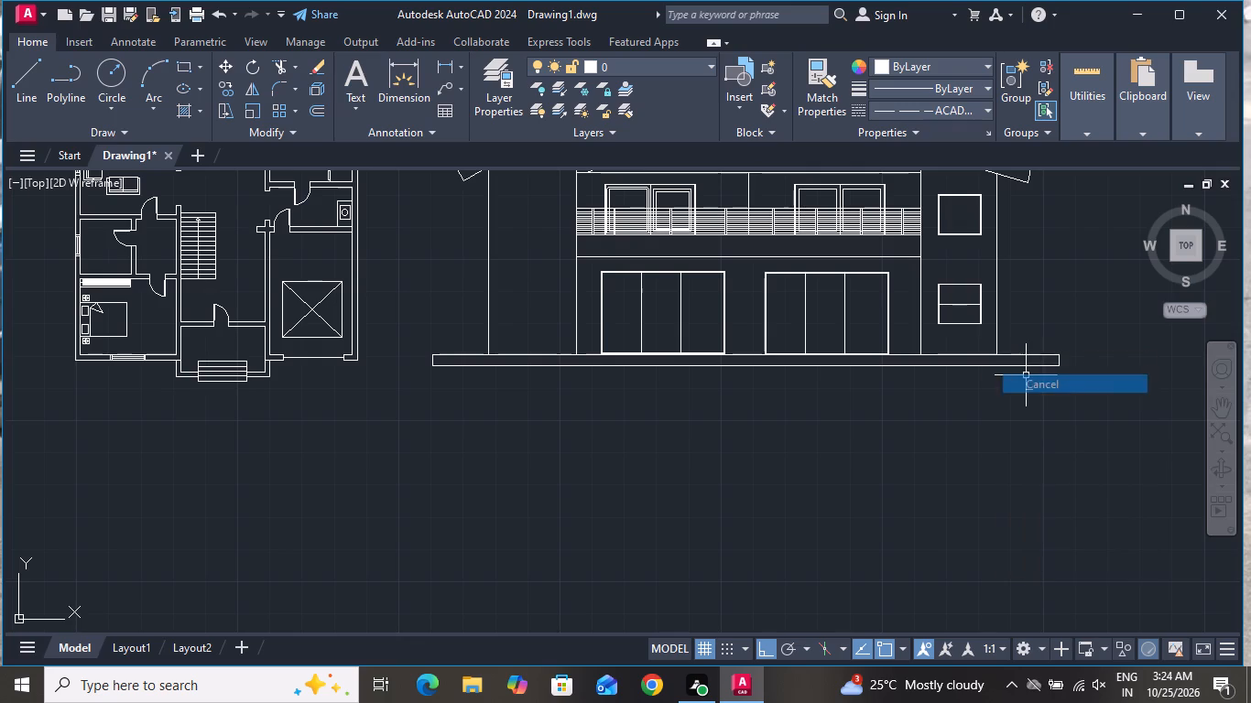
Insert a Trees - Imperial block from the tool palettes just below the ground strip's left end and close the palettes.
scroll(989, 412, "down", 1)
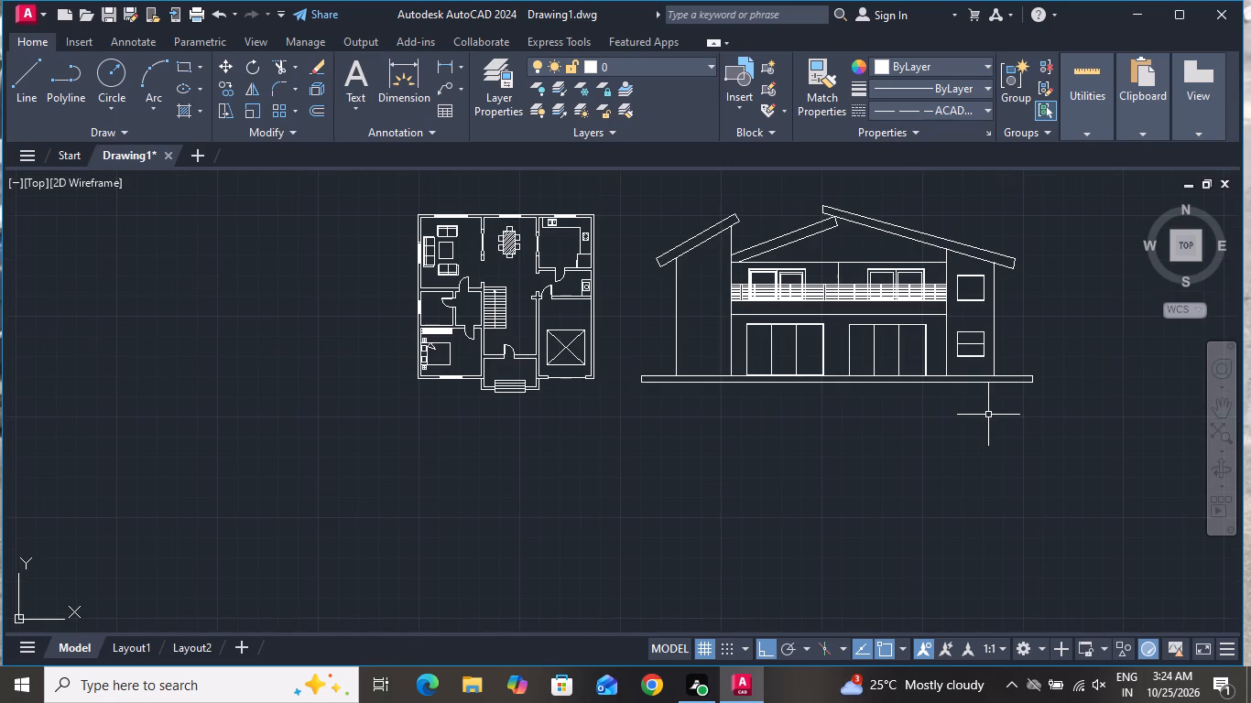
key("t")
key("p")
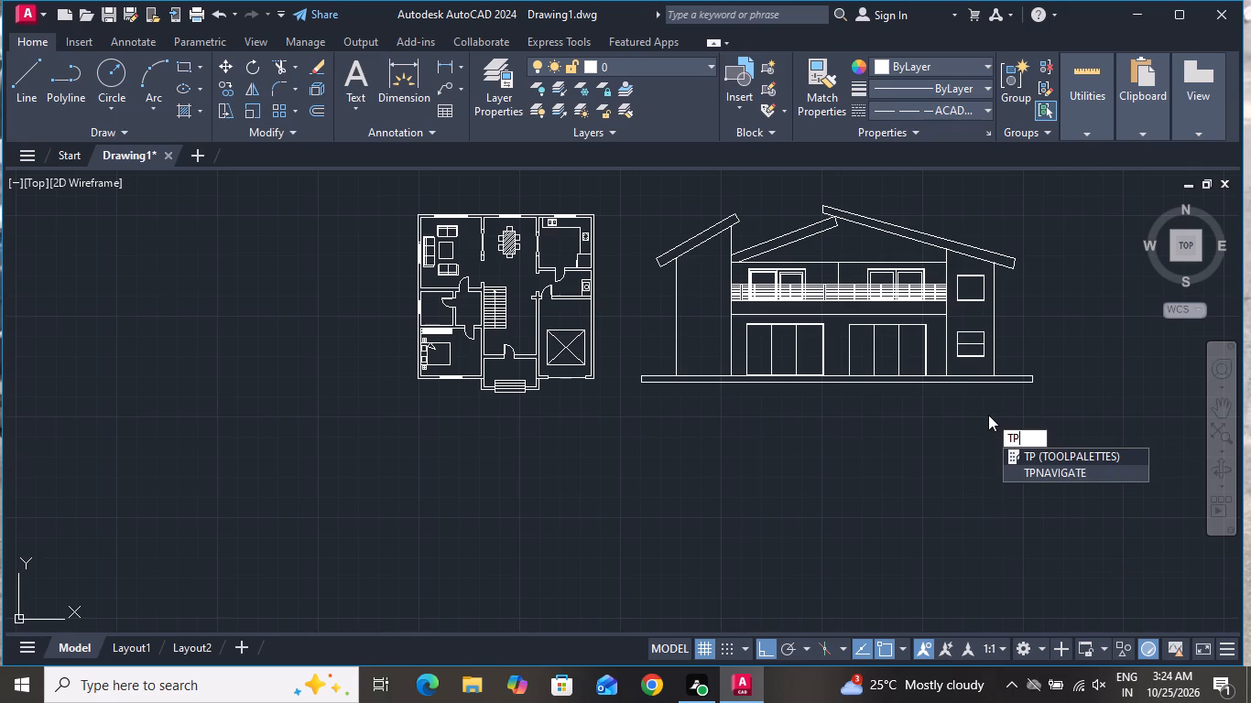
key("space")
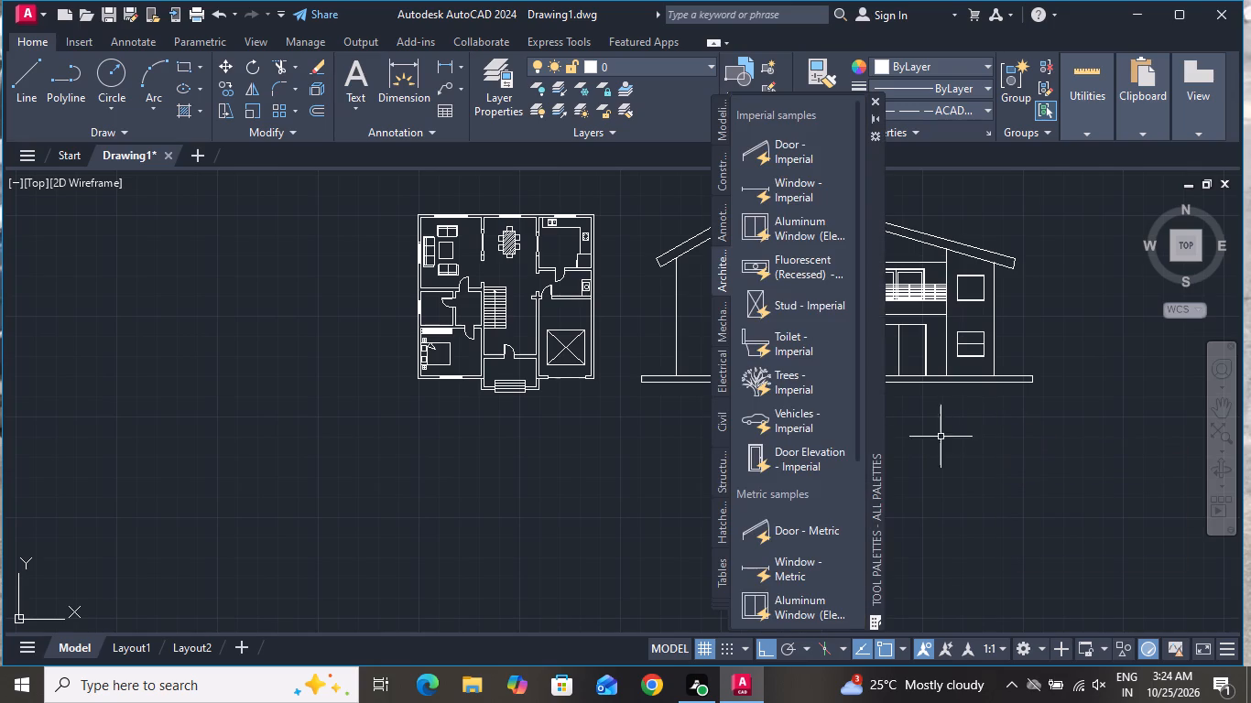
left_click_drag(762, 385, 644, 412)
left_click(761, 378)
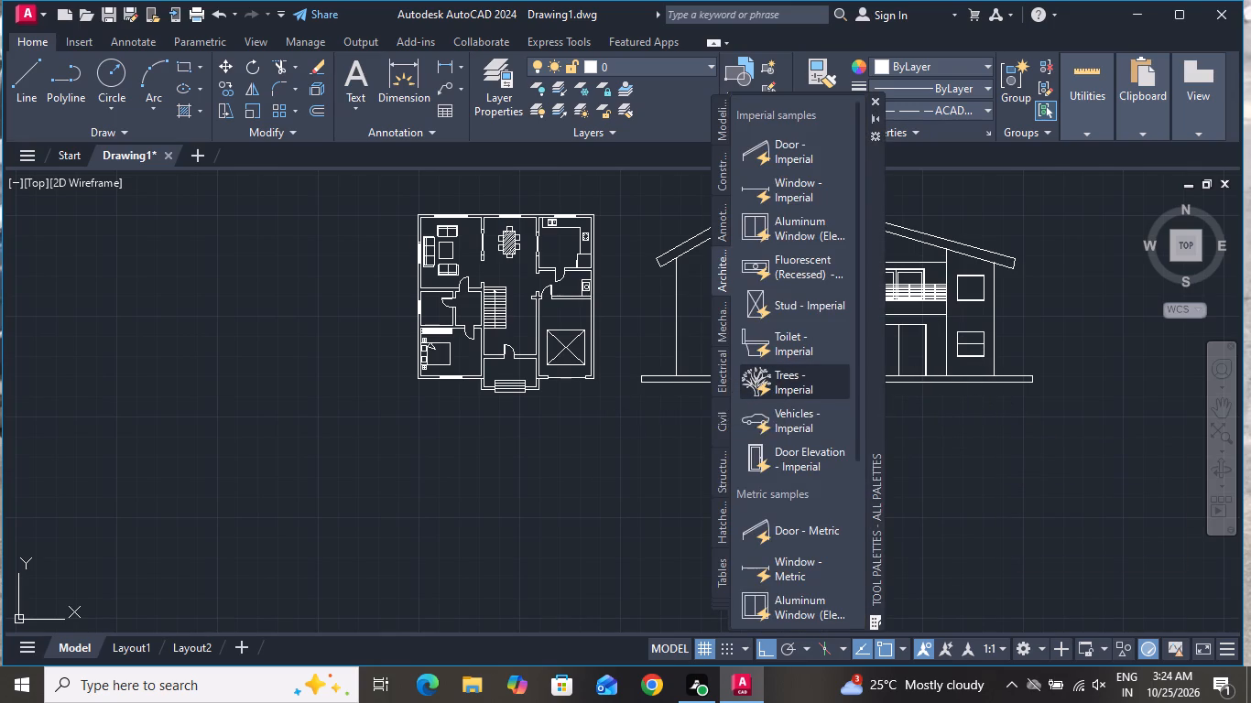
left_click(635, 408)
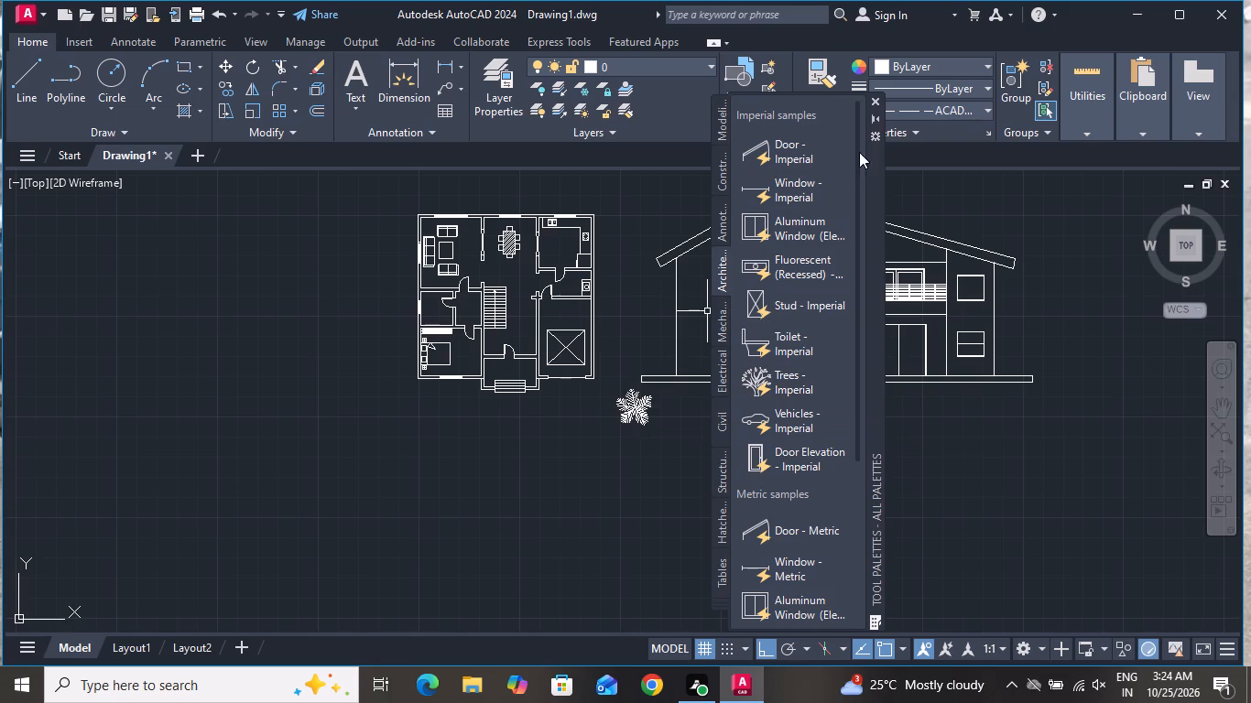
left_click(875, 101)
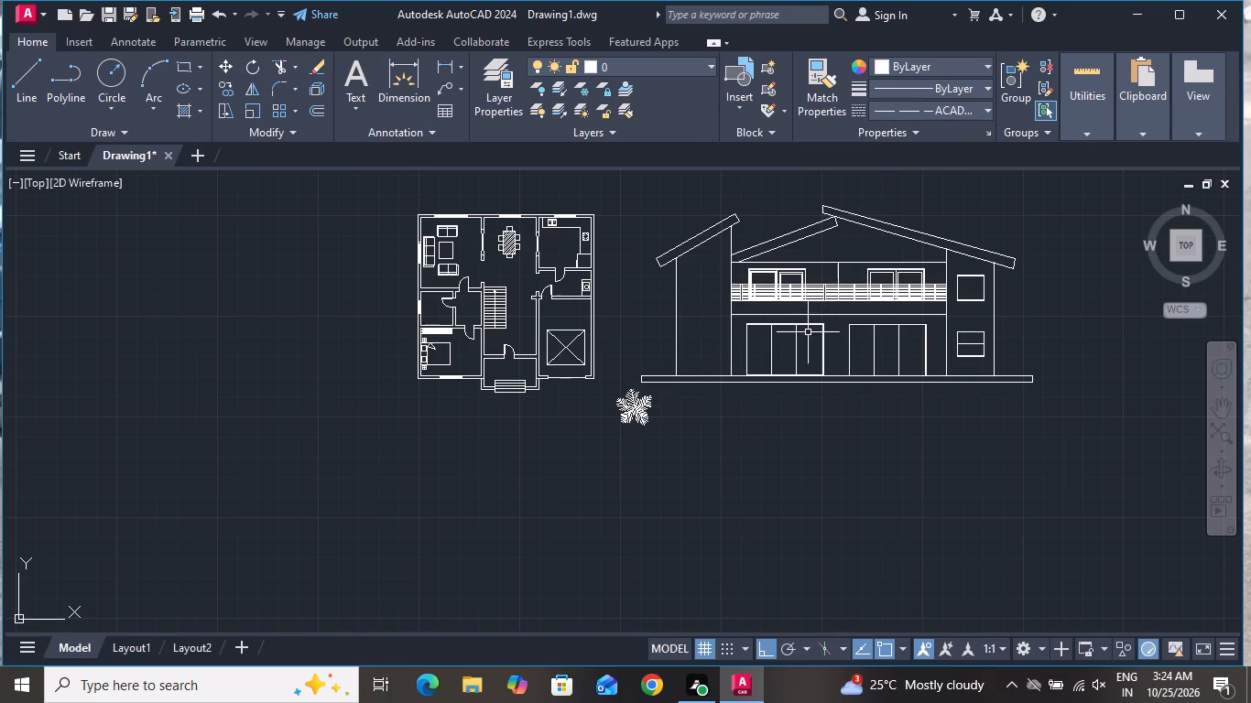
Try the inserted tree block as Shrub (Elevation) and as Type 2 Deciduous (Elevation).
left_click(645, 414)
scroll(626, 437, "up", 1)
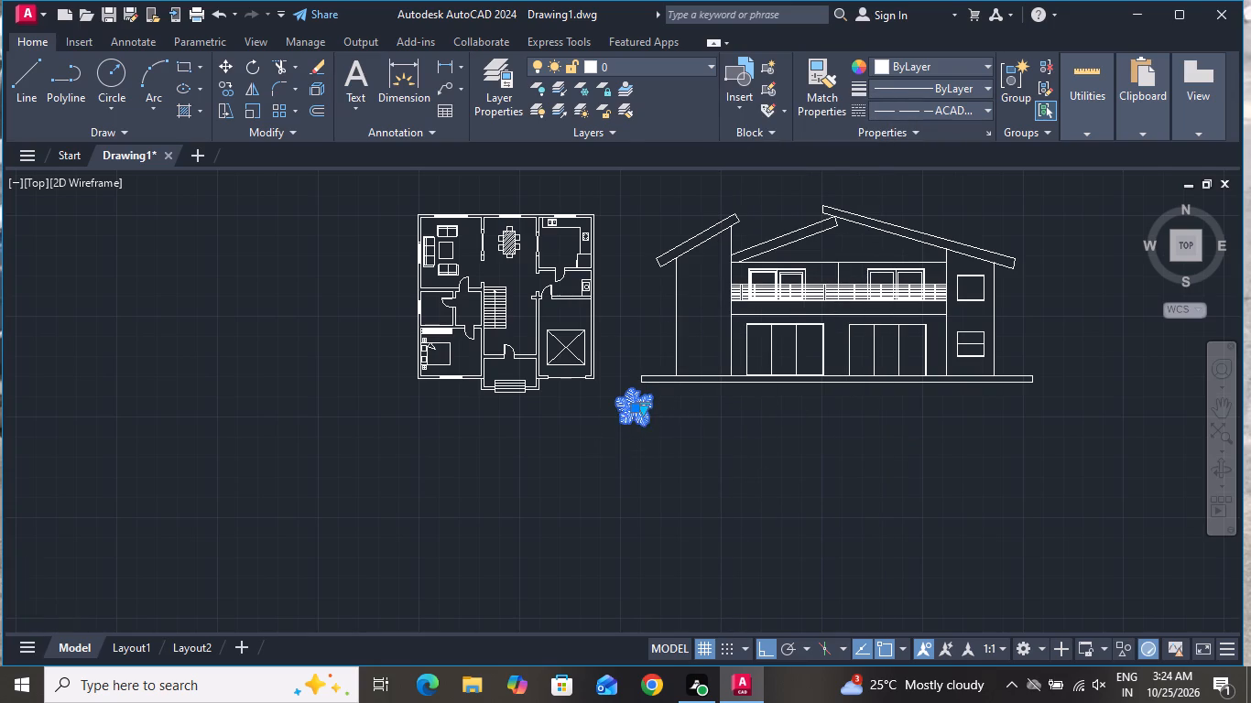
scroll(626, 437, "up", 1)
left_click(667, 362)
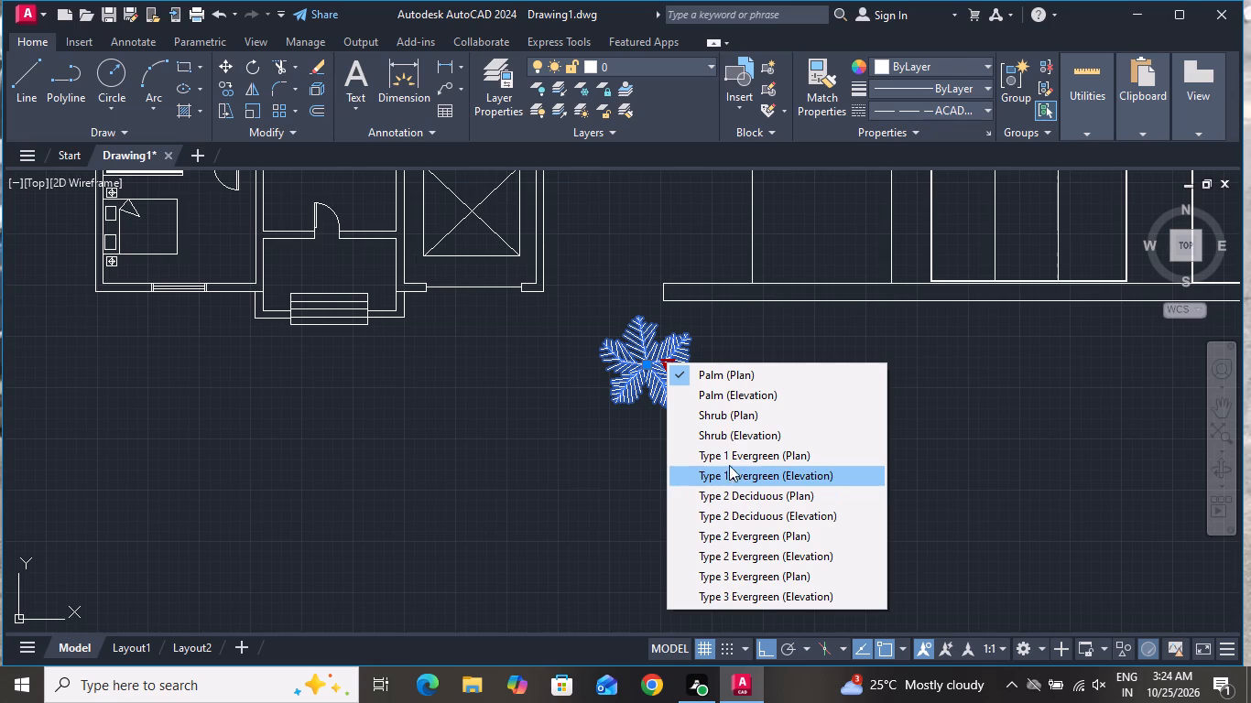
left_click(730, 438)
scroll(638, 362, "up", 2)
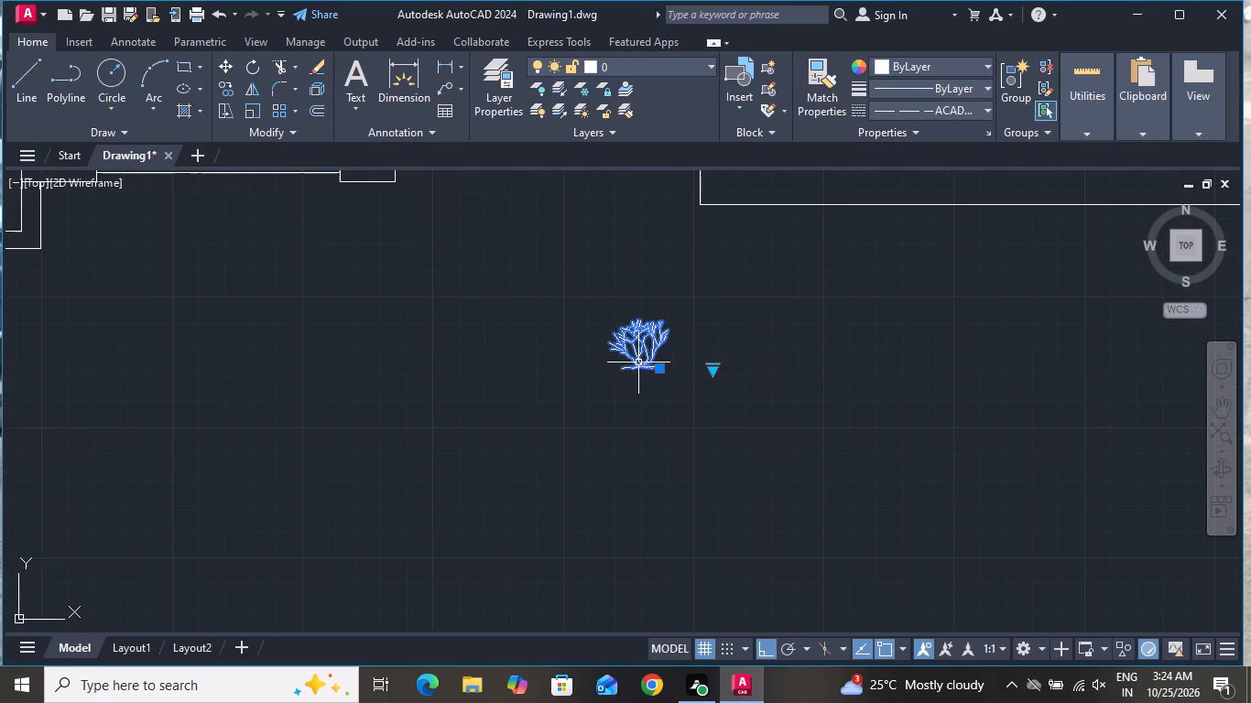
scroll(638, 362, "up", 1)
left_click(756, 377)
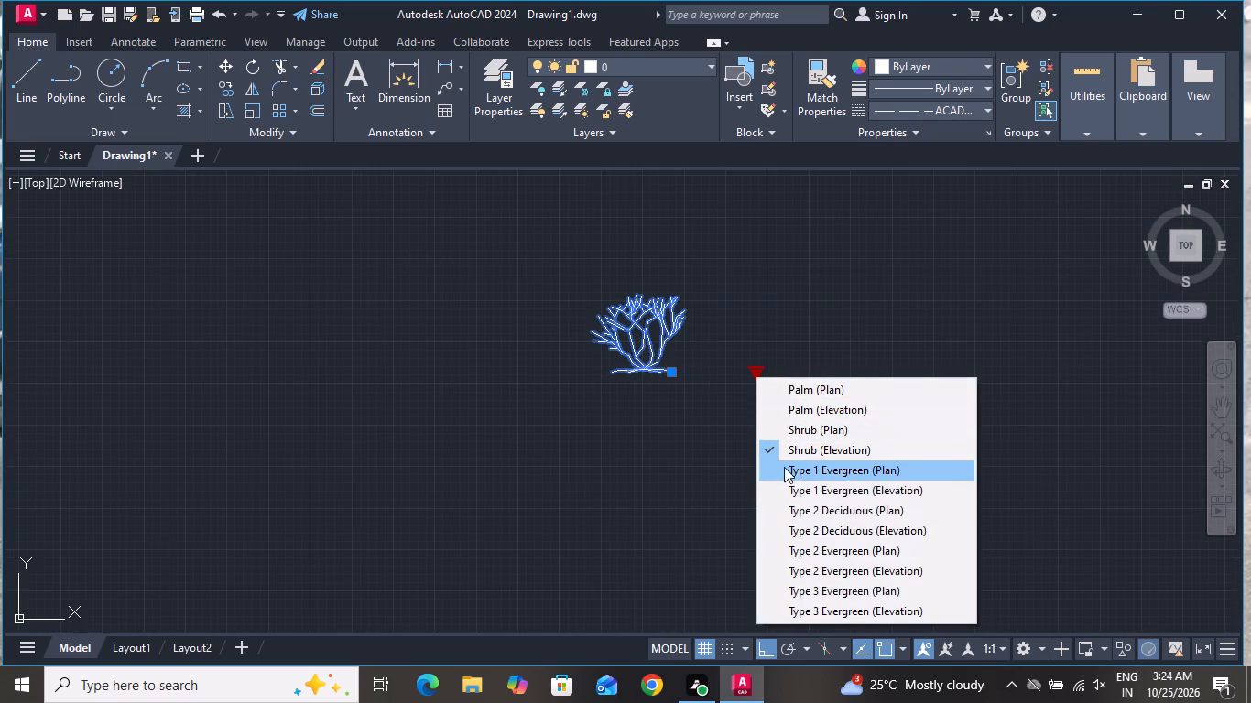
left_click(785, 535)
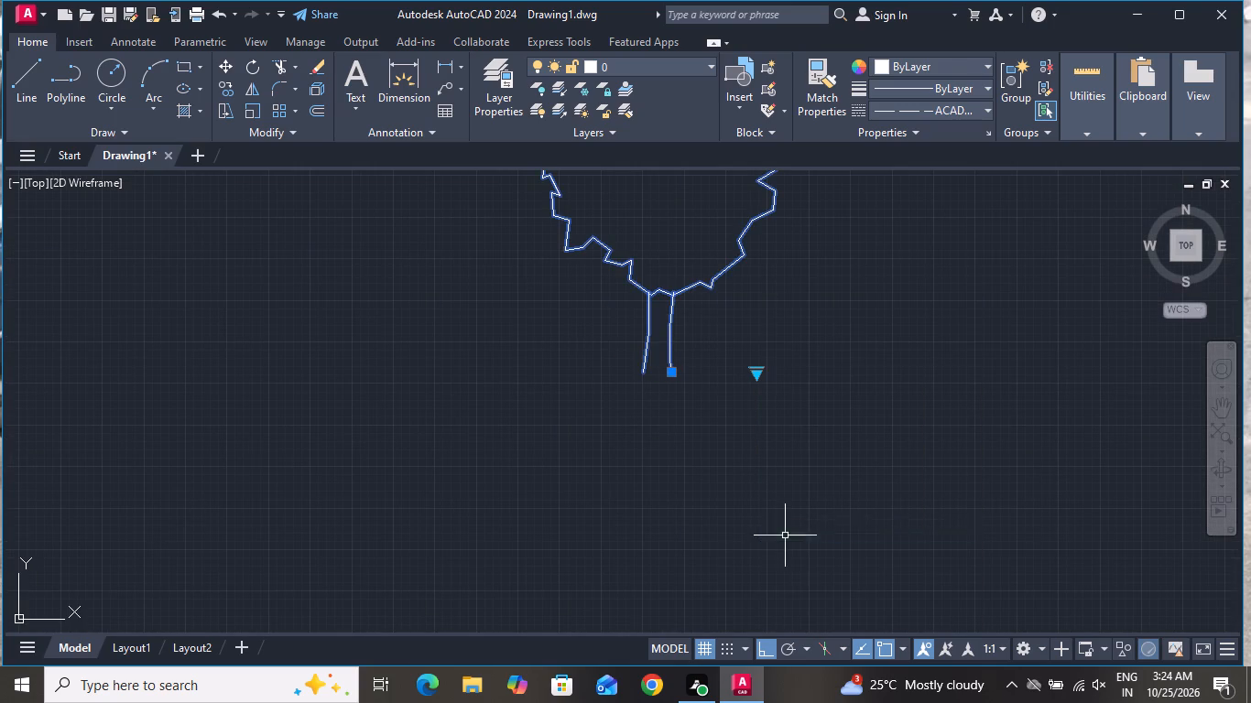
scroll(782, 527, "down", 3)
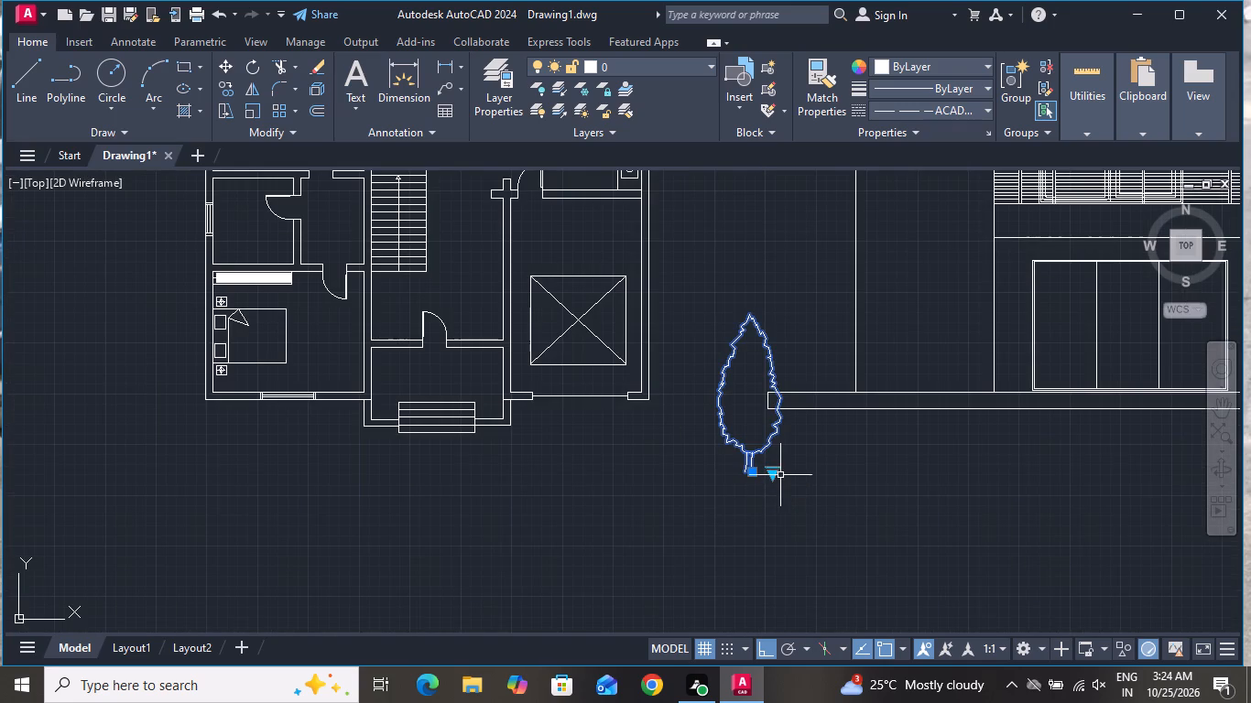
Set the tree block's type to Type 2 Evergreen (Elevation).
left_click(774, 477)
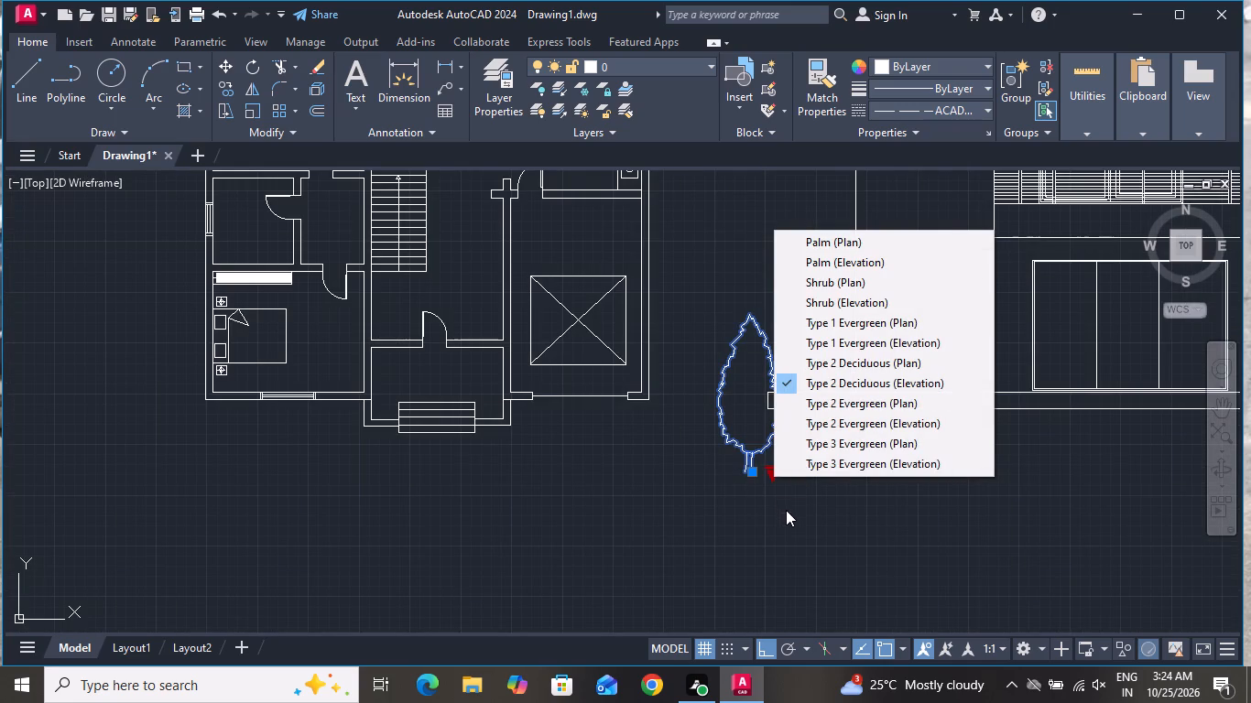
left_click(813, 426)
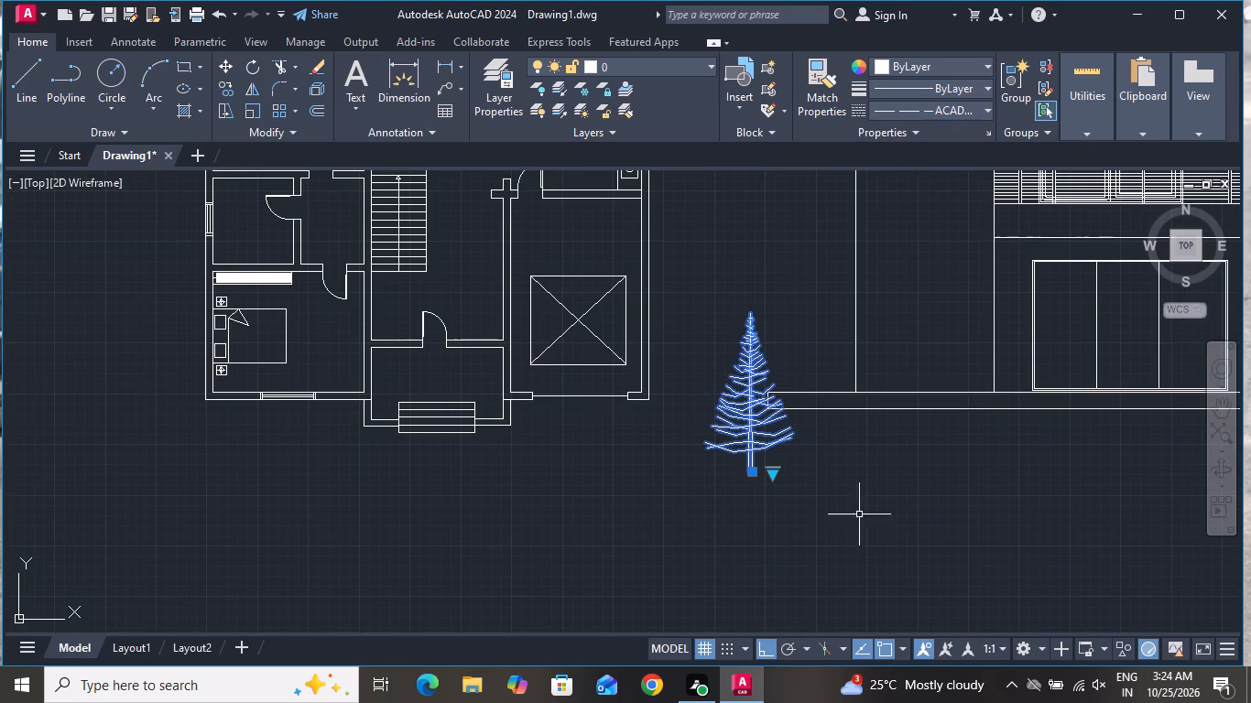
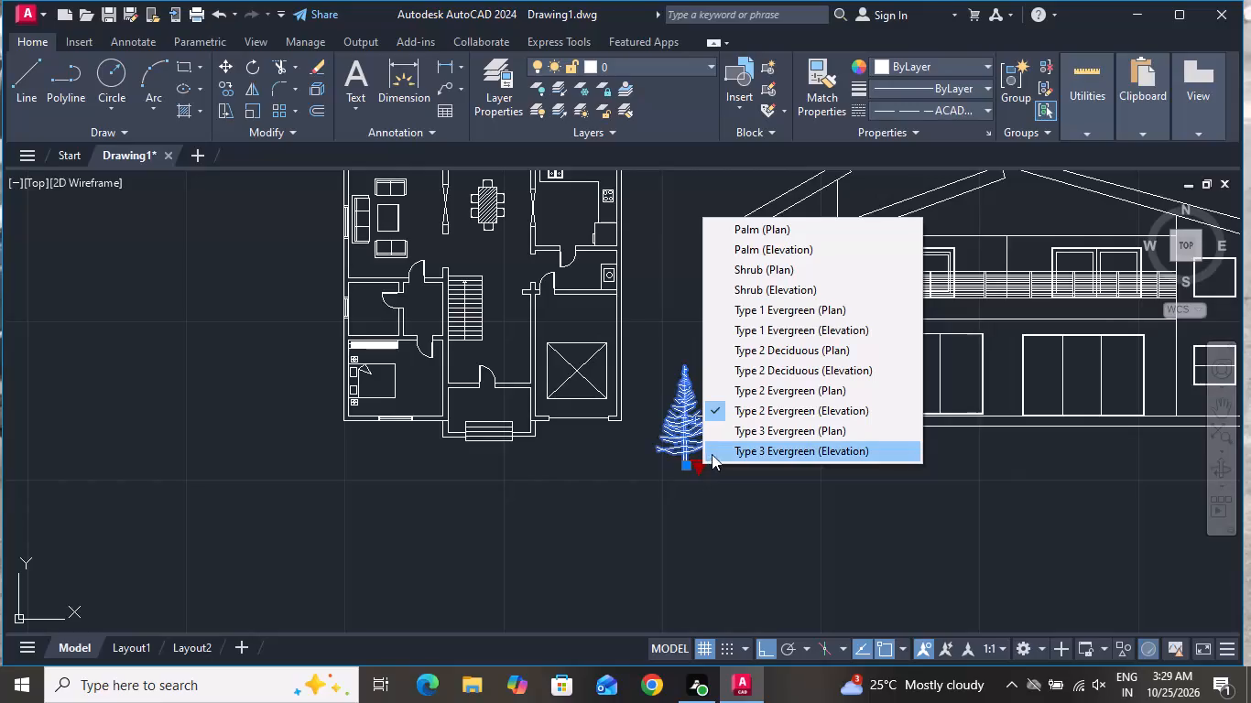
Set the tree block's type to Type 3 Evergreen (Elevation).
left_click(727, 432)
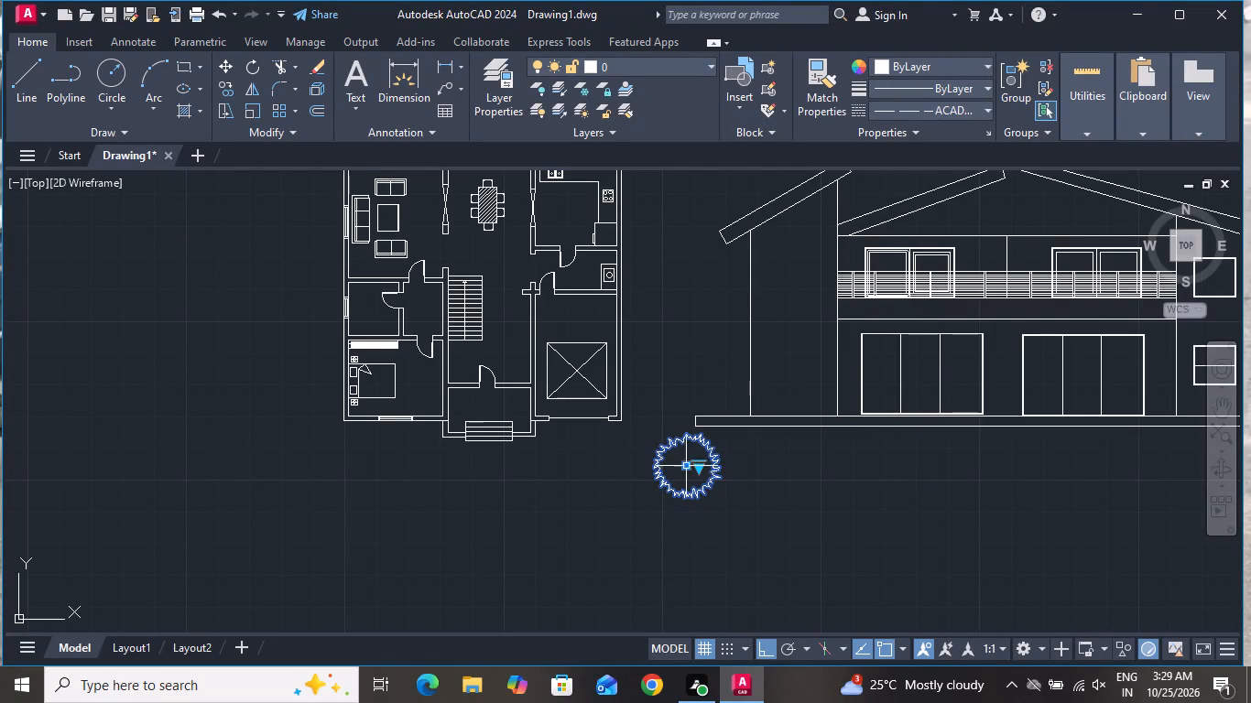
left_click(702, 462)
left_click(727, 450)
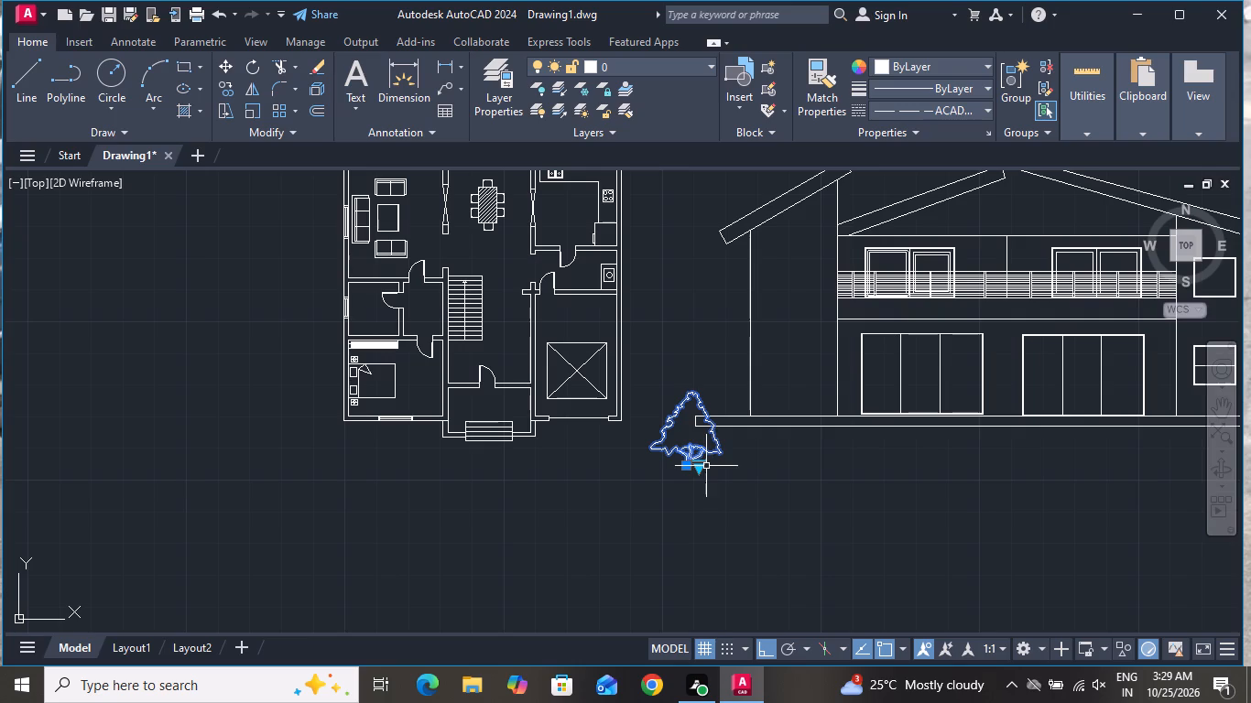
Move the tree by its trunk base onto the top of the ground strip, just outside the house's right wall, with Ortho off.
scroll(705, 448, "up", 2)
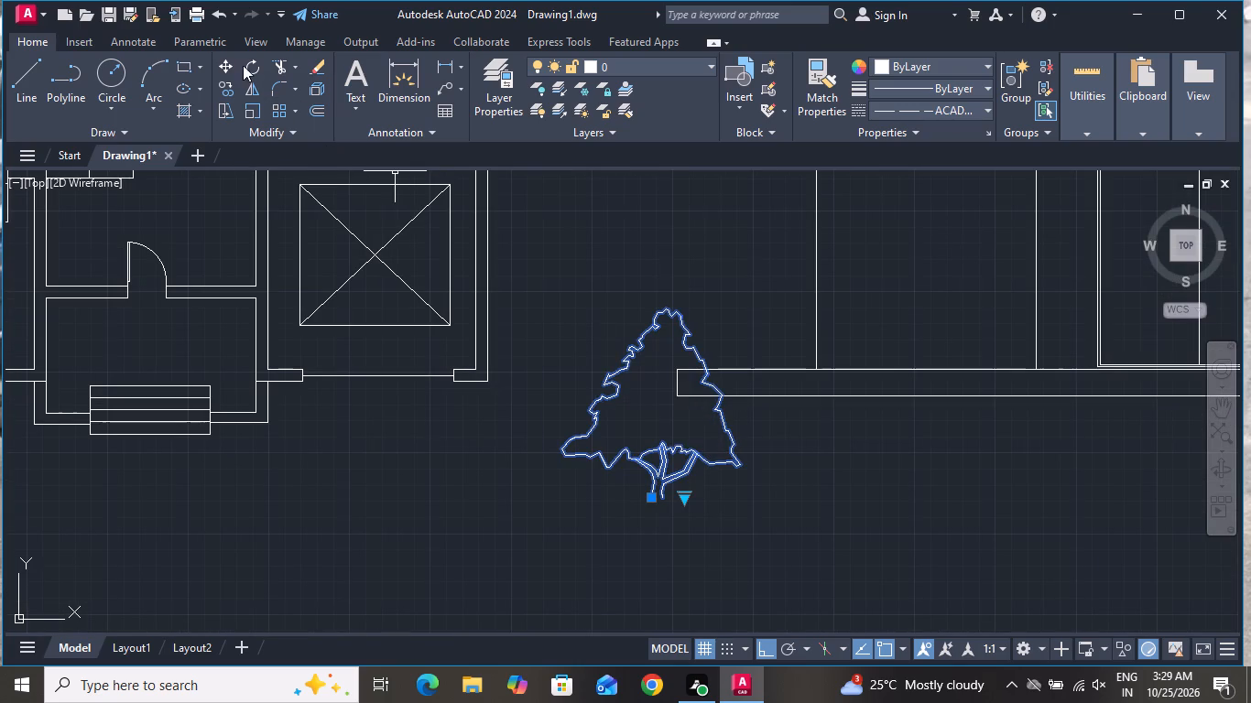
left_click(230, 66)
left_click(664, 493)
scroll(578, 429, "down", 3)
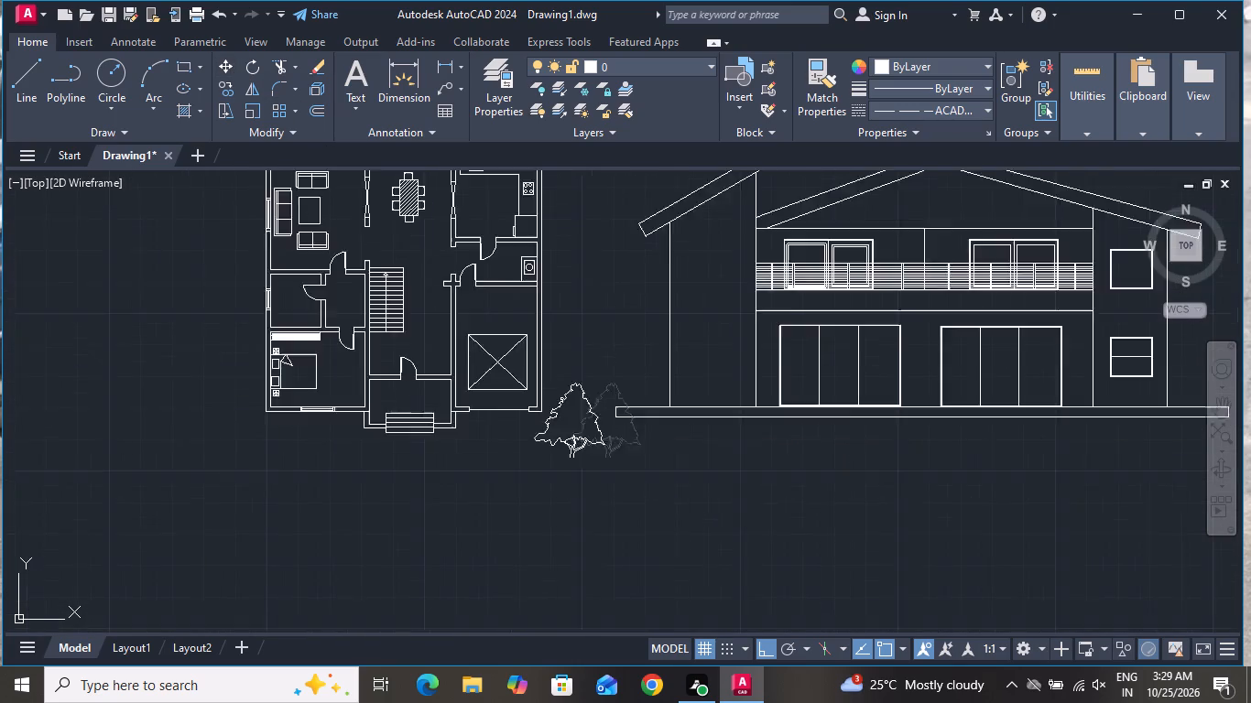
scroll(953, 392, "up", 3)
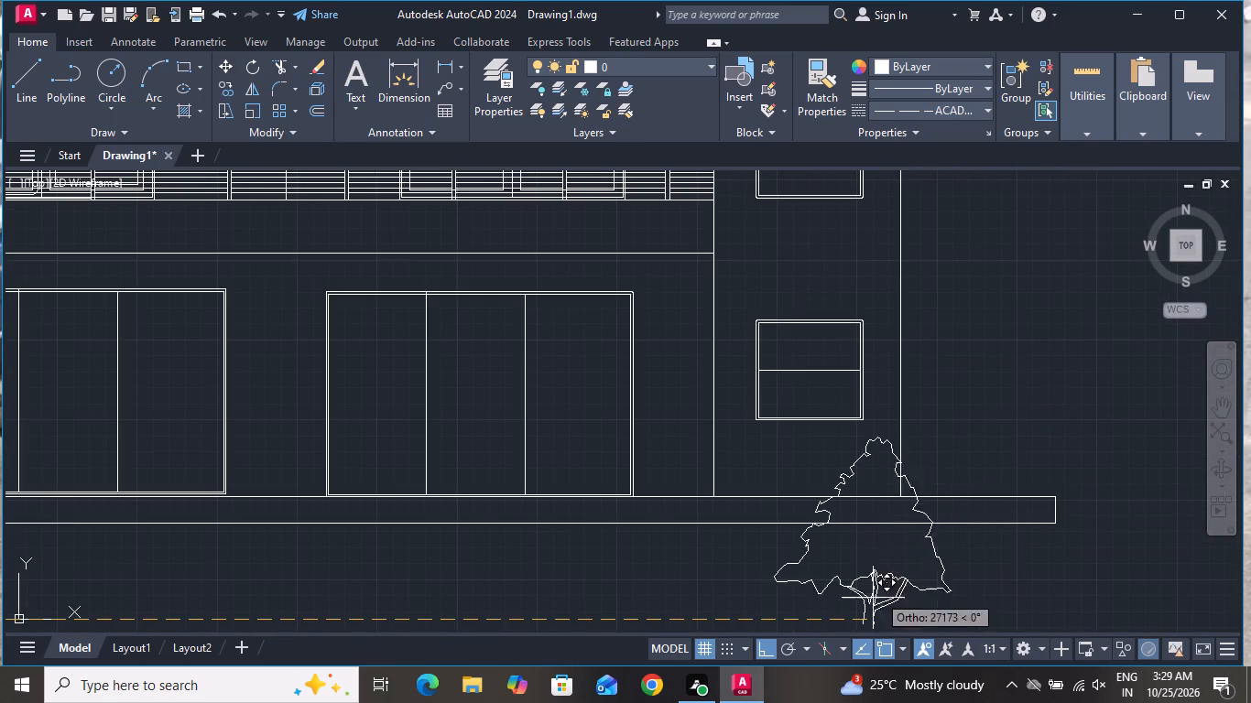
left_click(764, 648)
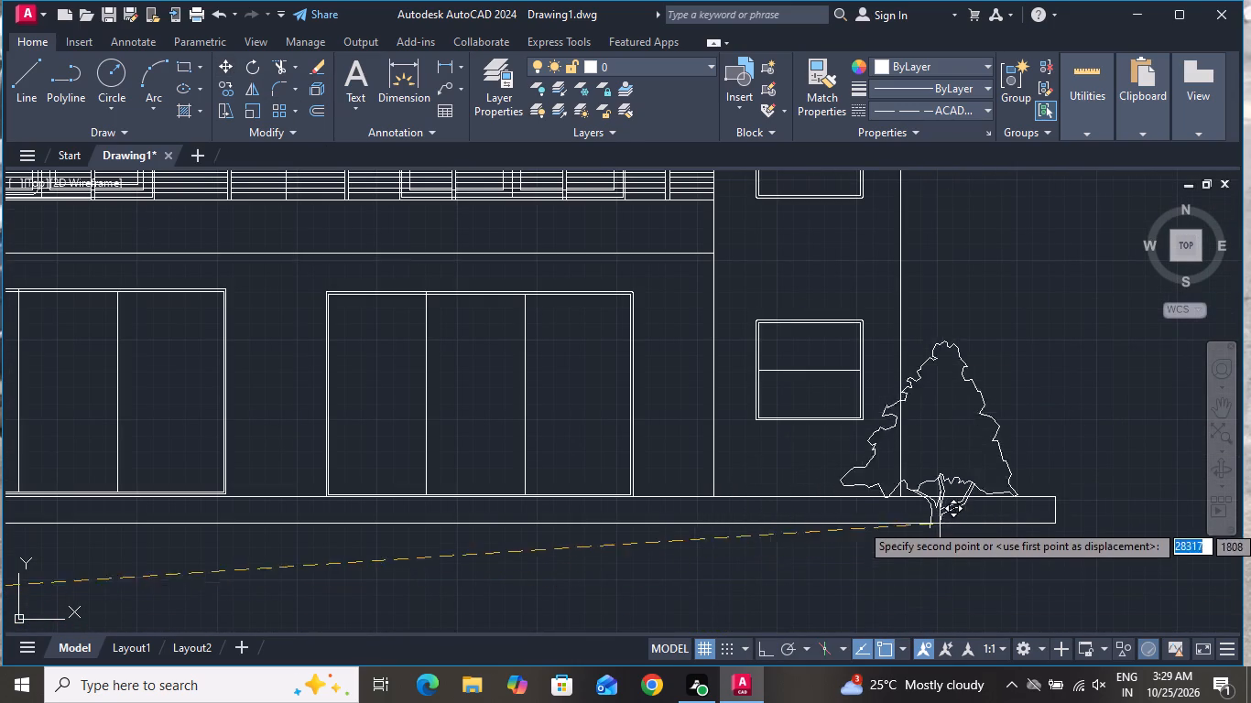
left_click(1007, 486)
scroll(935, 494, "down", 2)
scroll(798, 502, "down", 1)
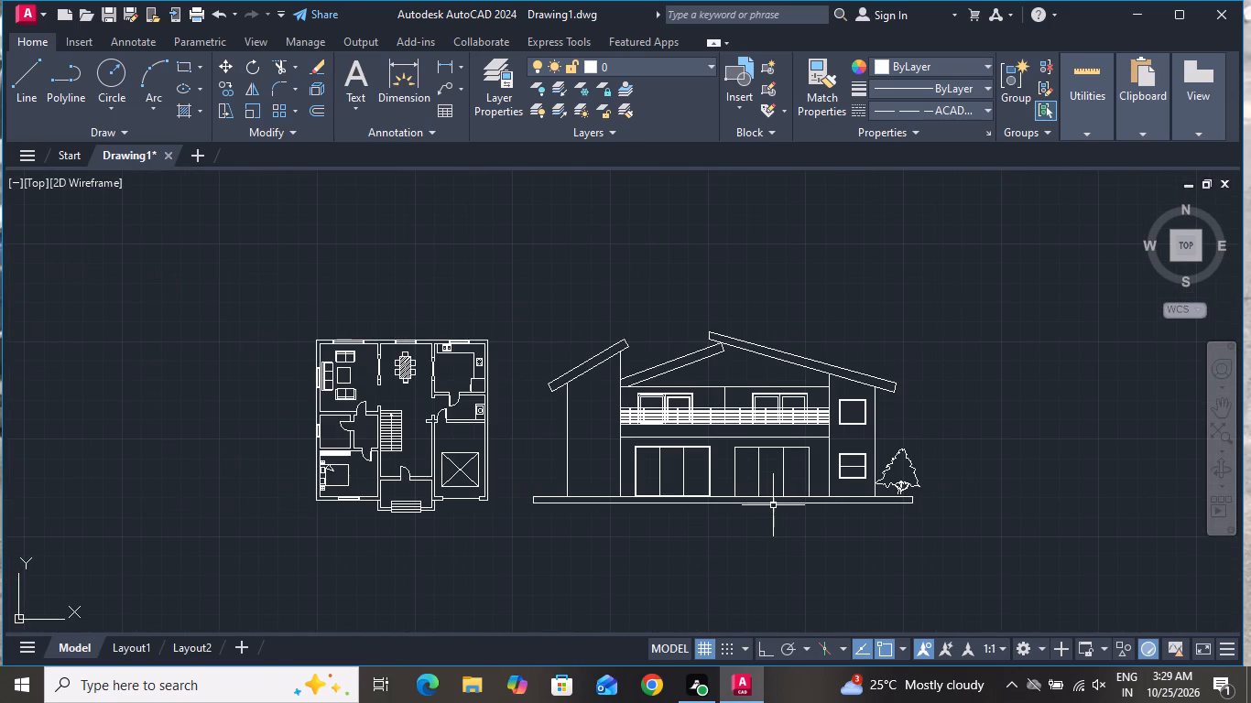
Draw a horizontal base line above the house elevation, spanning roughly from its left wall to past its right wall, with Ortho on.
scroll(773, 503, "down", 1)
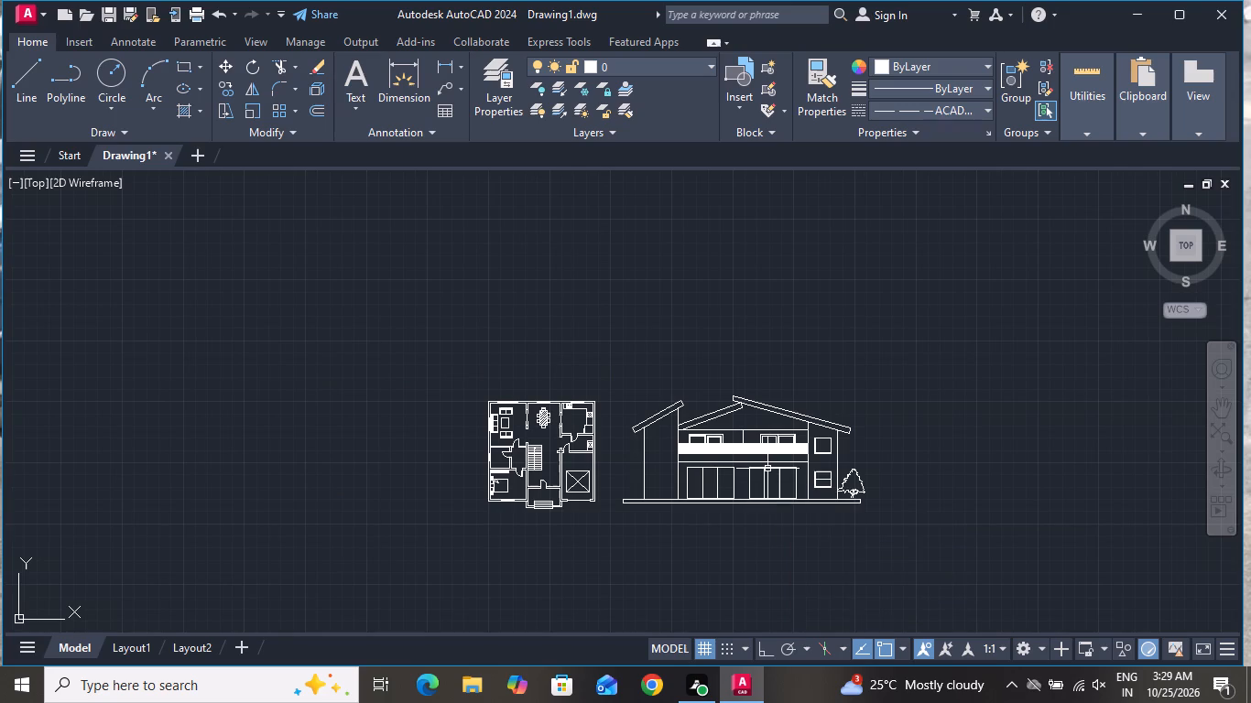
scroll(767, 469, "down", 1)
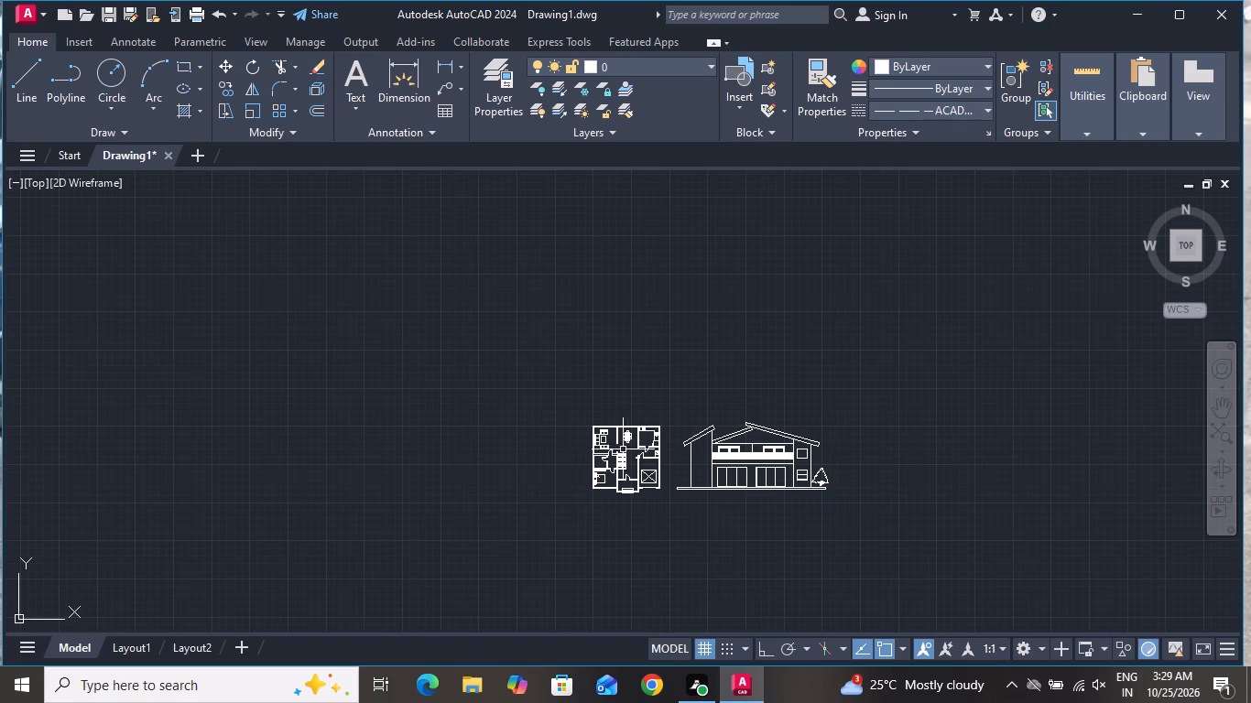
scroll(593, 459, "up", 2)
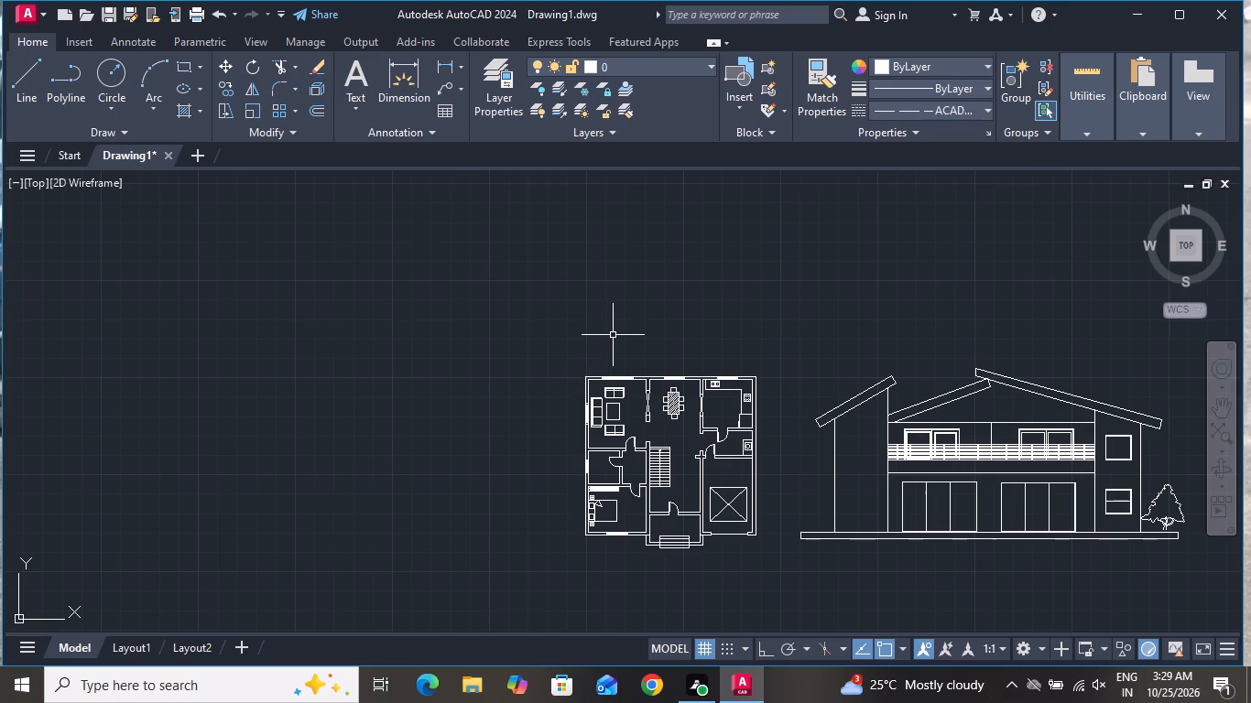
scroll(613, 335, "down", 1)
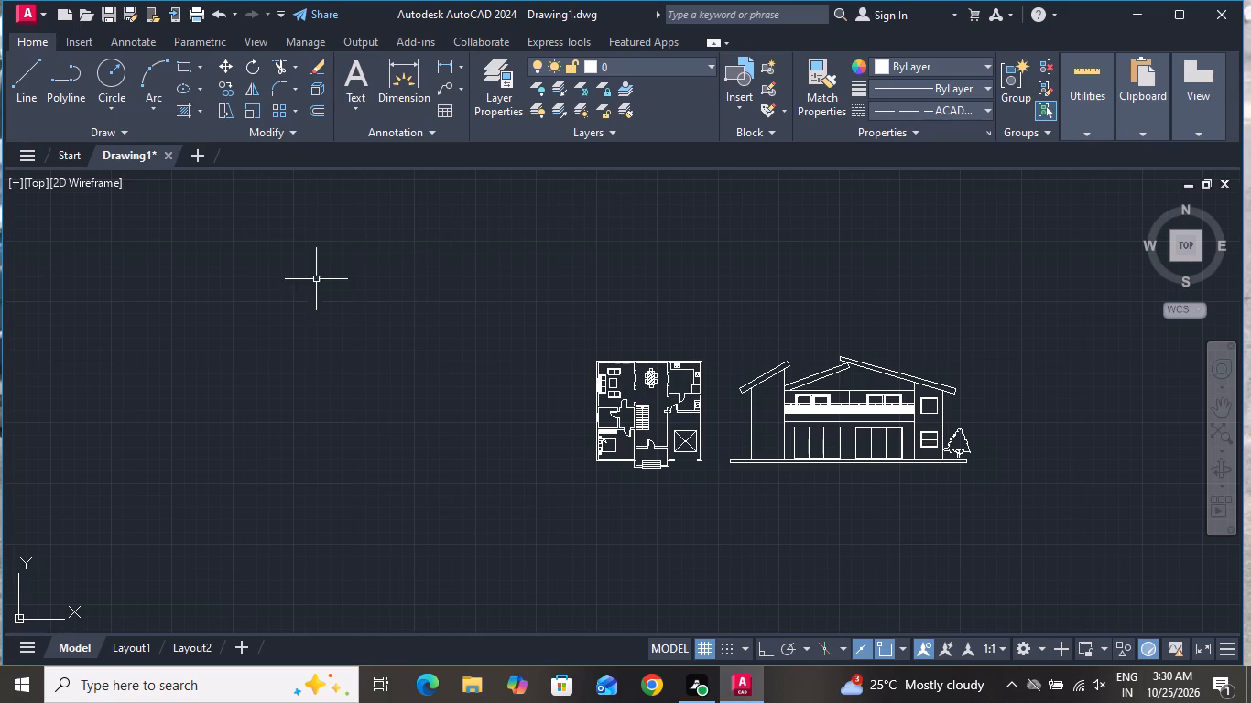
left_click(18, 76)
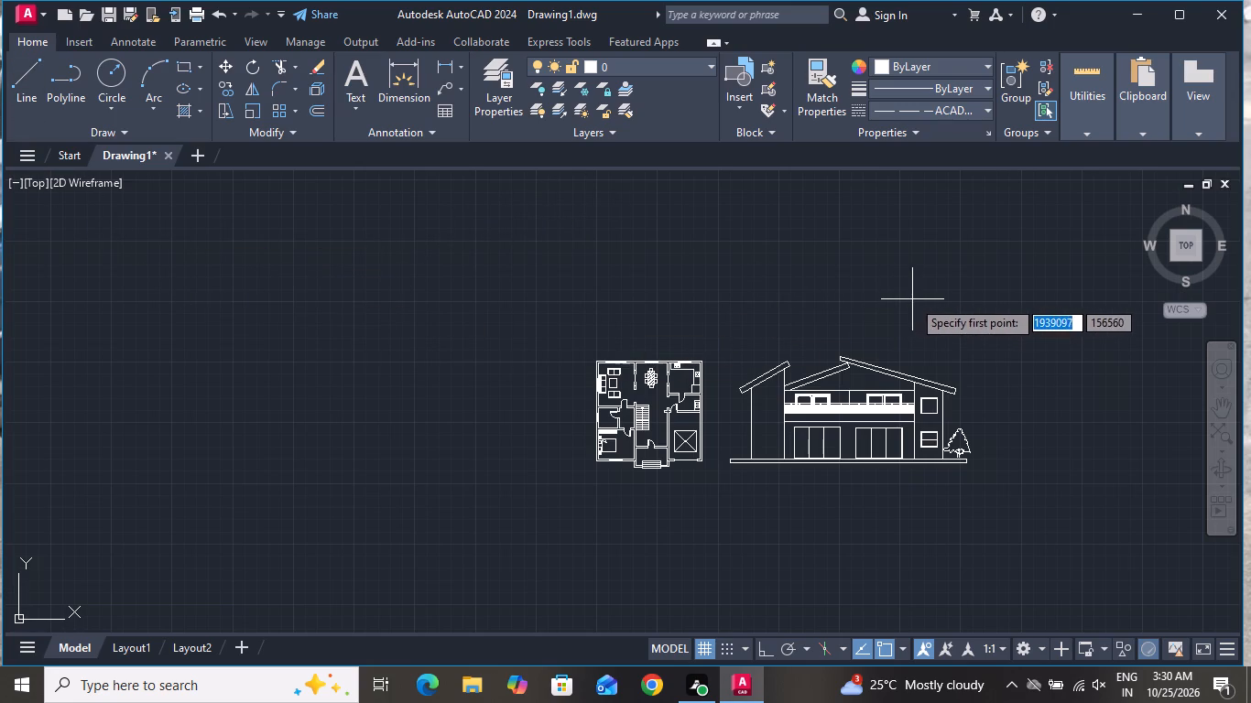
scroll(922, 219, "up", 1)
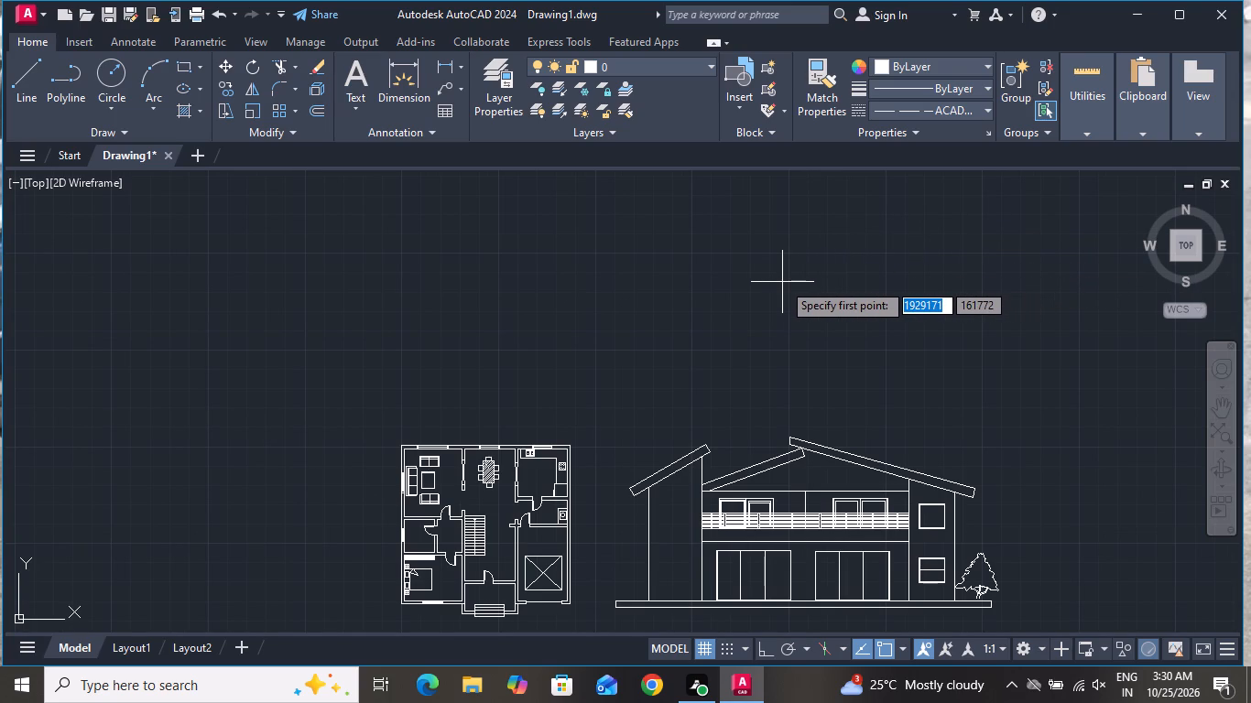
scroll(782, 282, "up", 1)
scroll(782, 282, "down", 1)
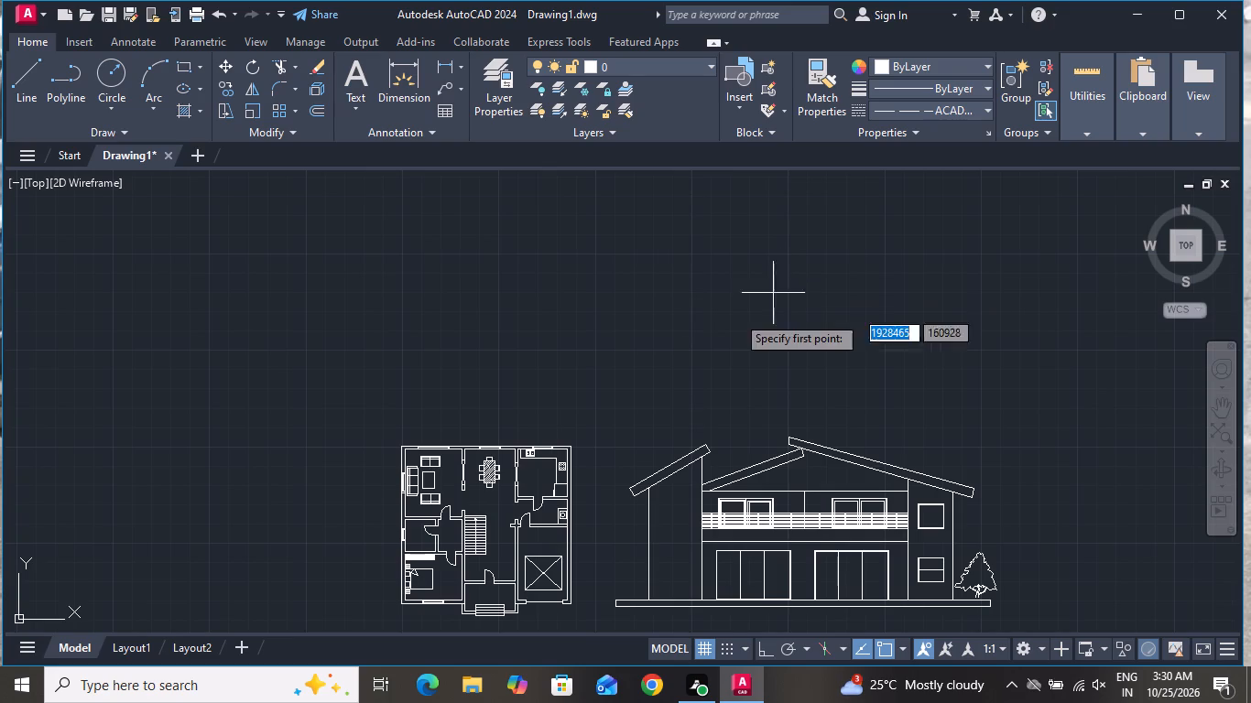
left_click(646, 376)
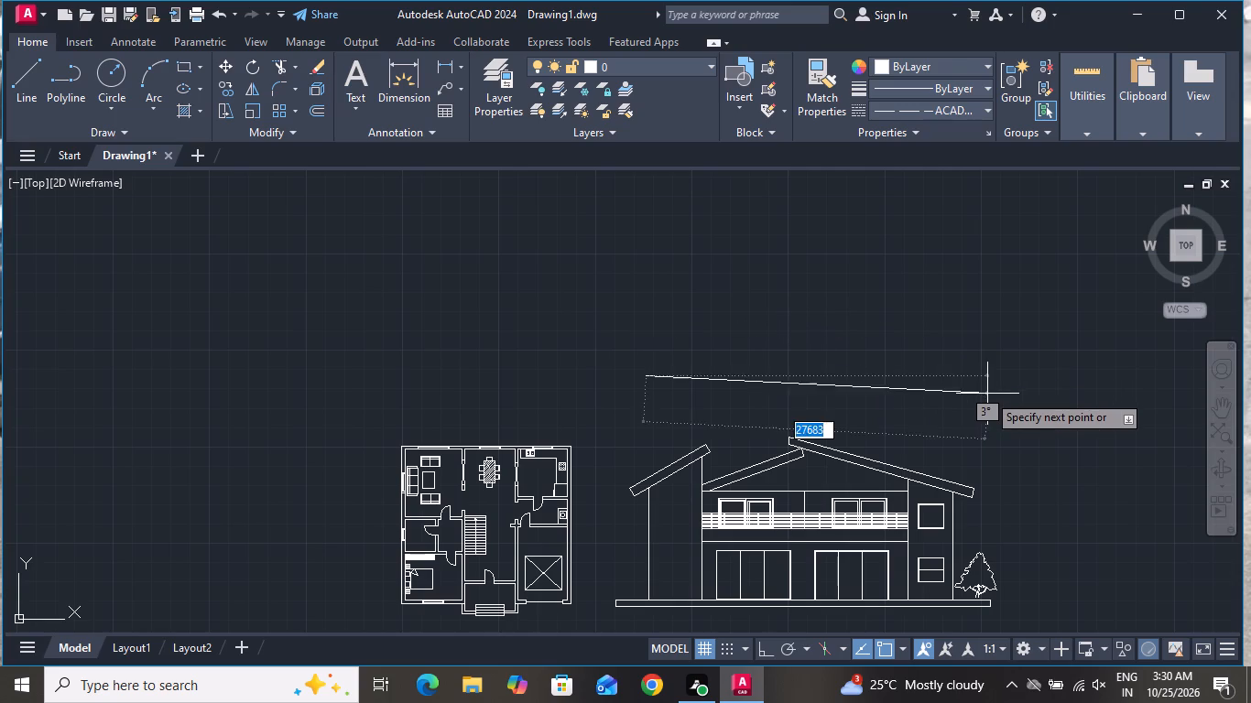
left_click(761, 645)
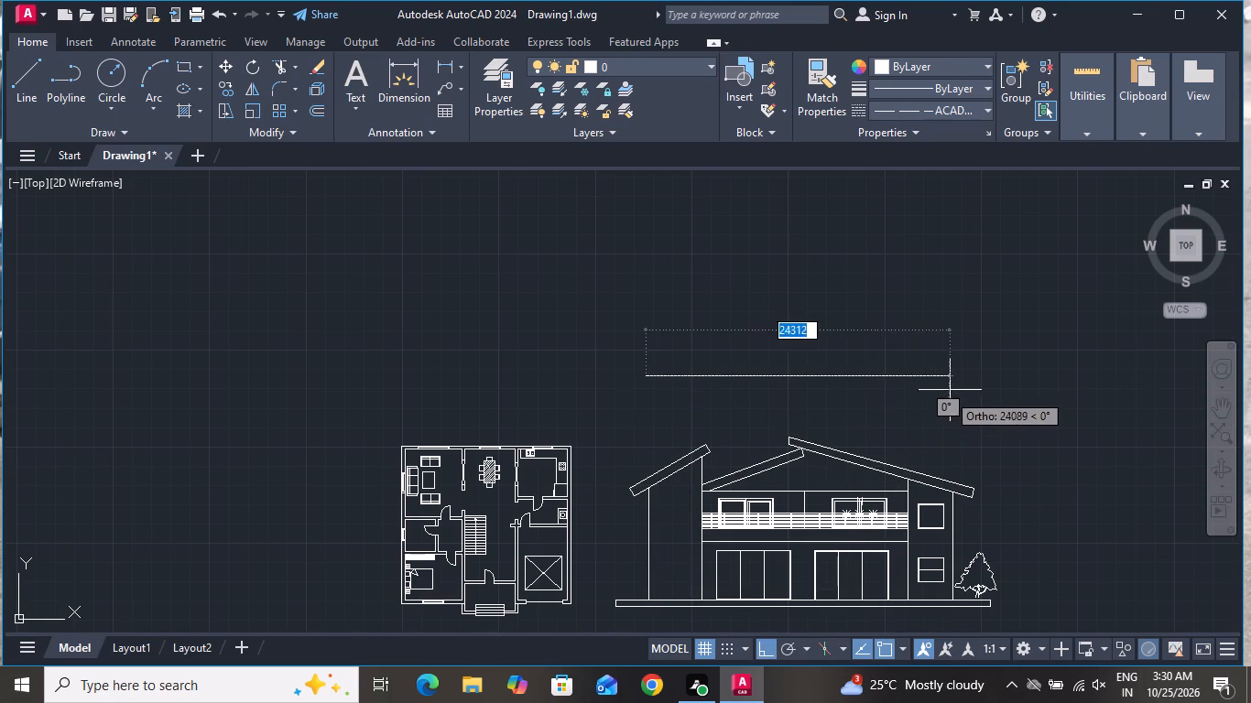
left_click(981, 375)
right_click(981, 375)
left_click(991, 396)
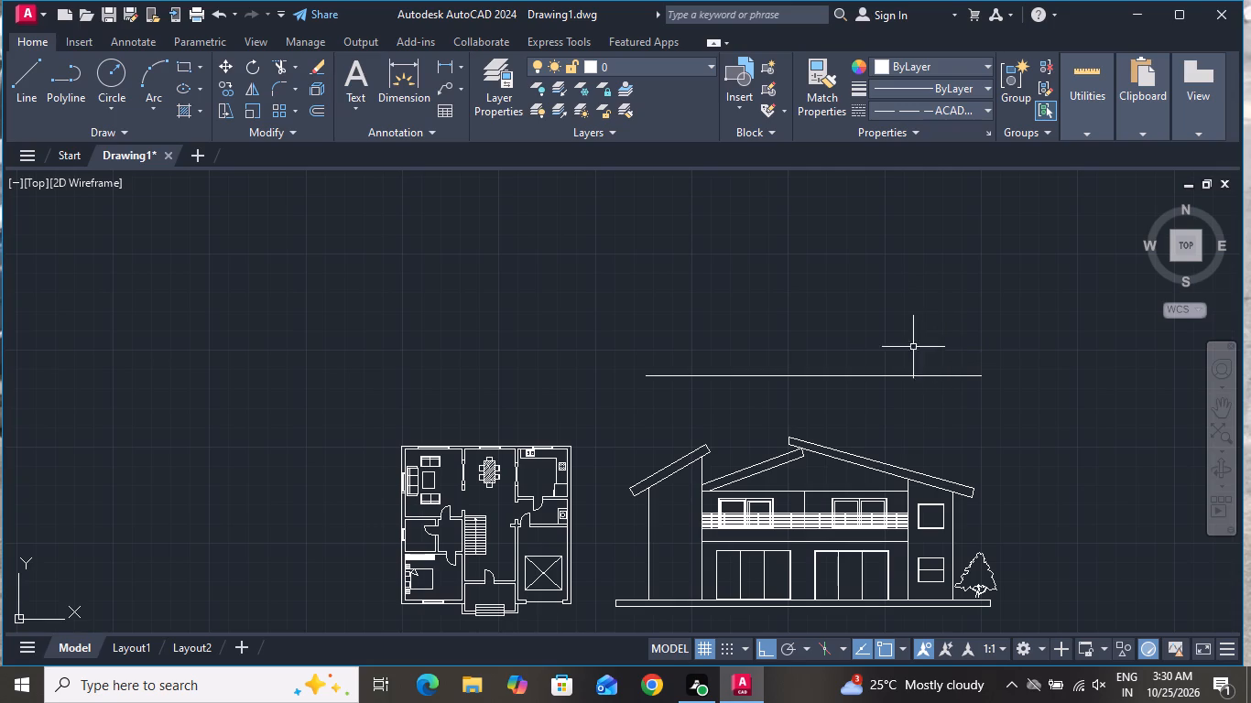
Draw a vertical line upward from the new base line, a short distance in from its left end.
left_click(23, 86)
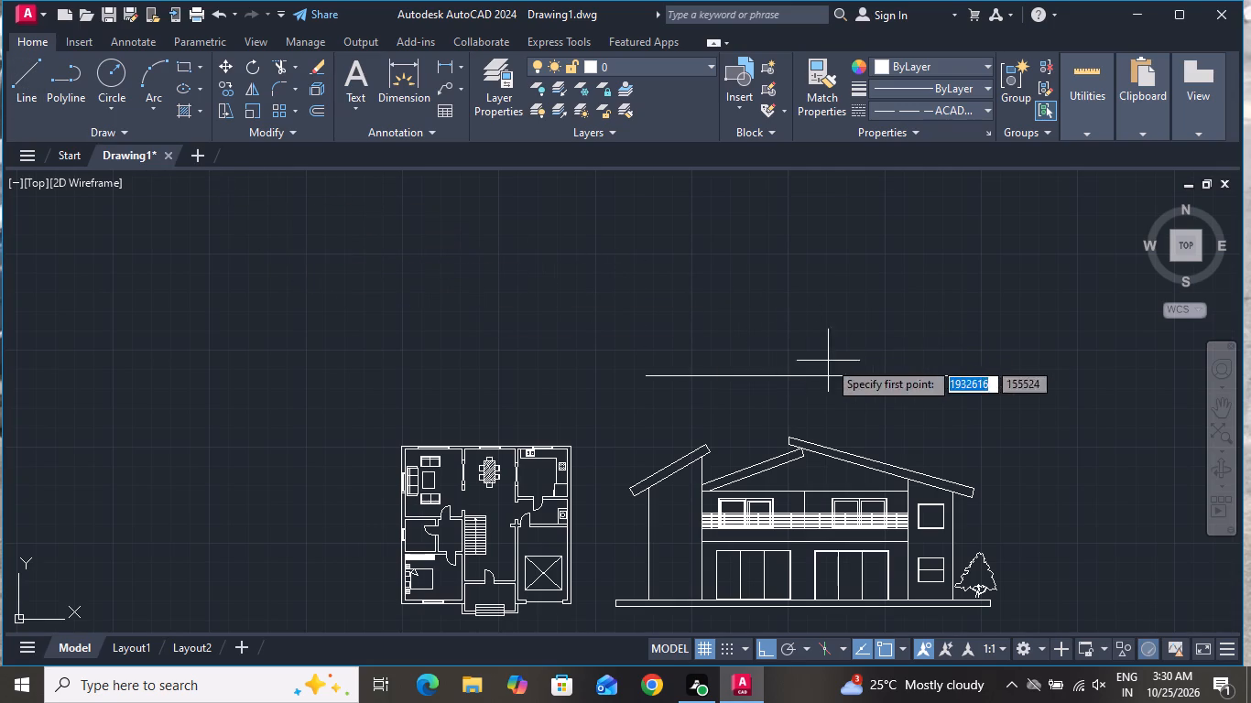
scroll(710, 380, "up", 1)
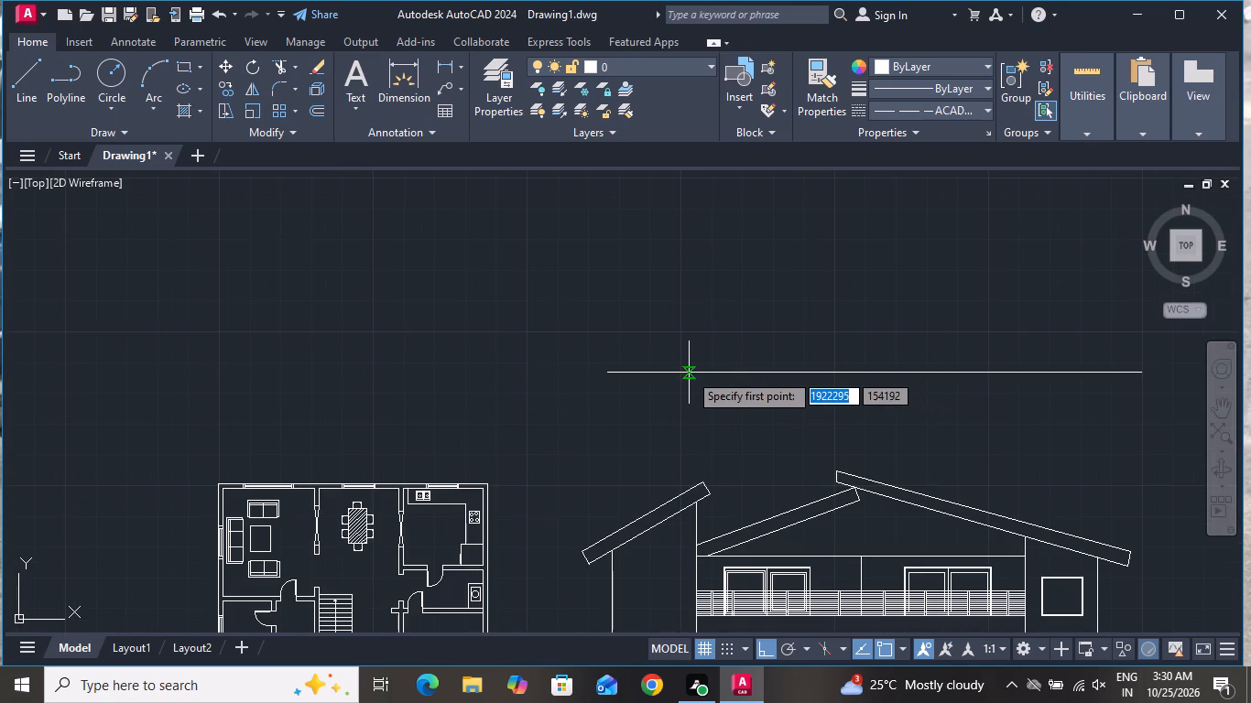
left_click(667, 370)
scroll(683, 321, "down", 2)
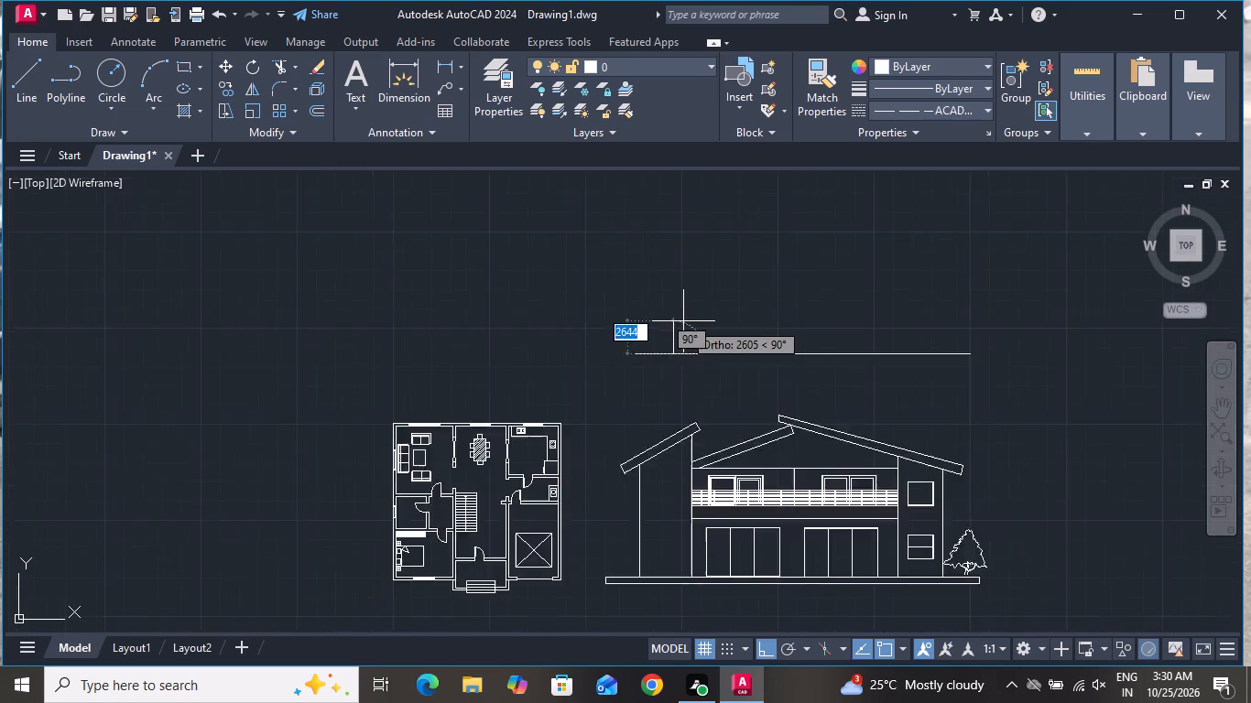
left_click(677, 256)
right_click(677, 256)
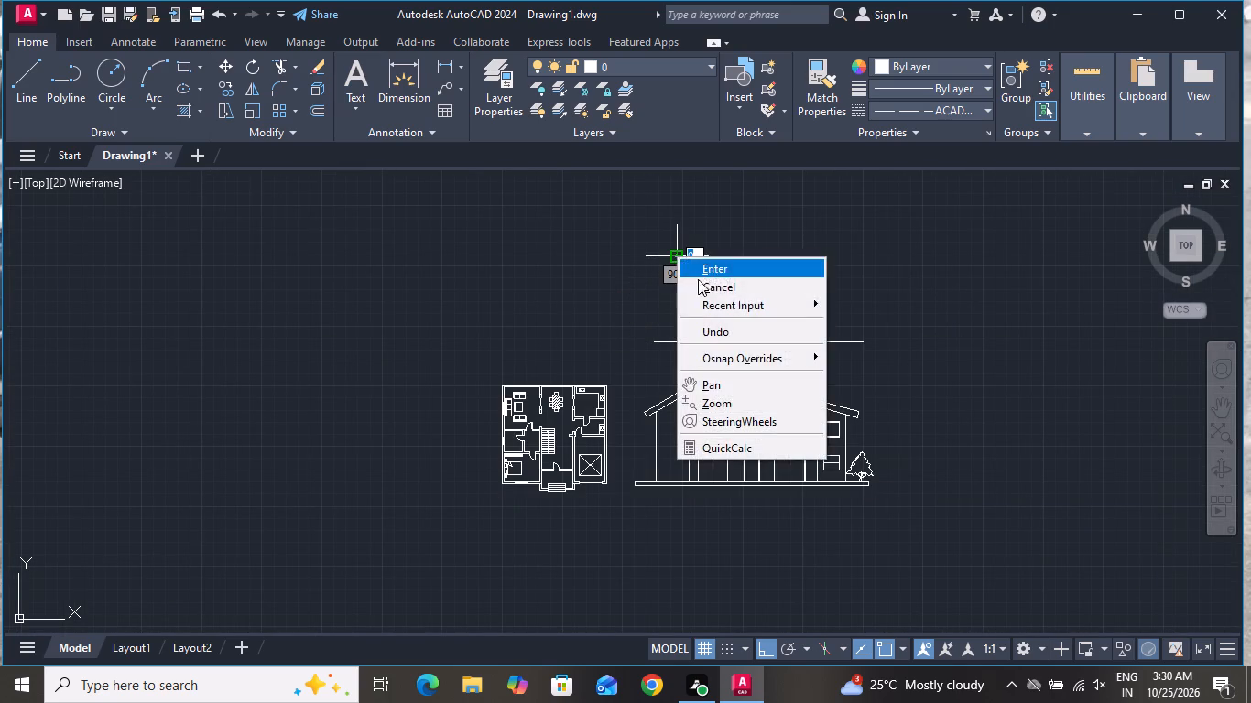
left_click(712, 287)
Draw a second vertical line about 11086 high from the base line, close to the right of the first one.
left_click(35, 86)
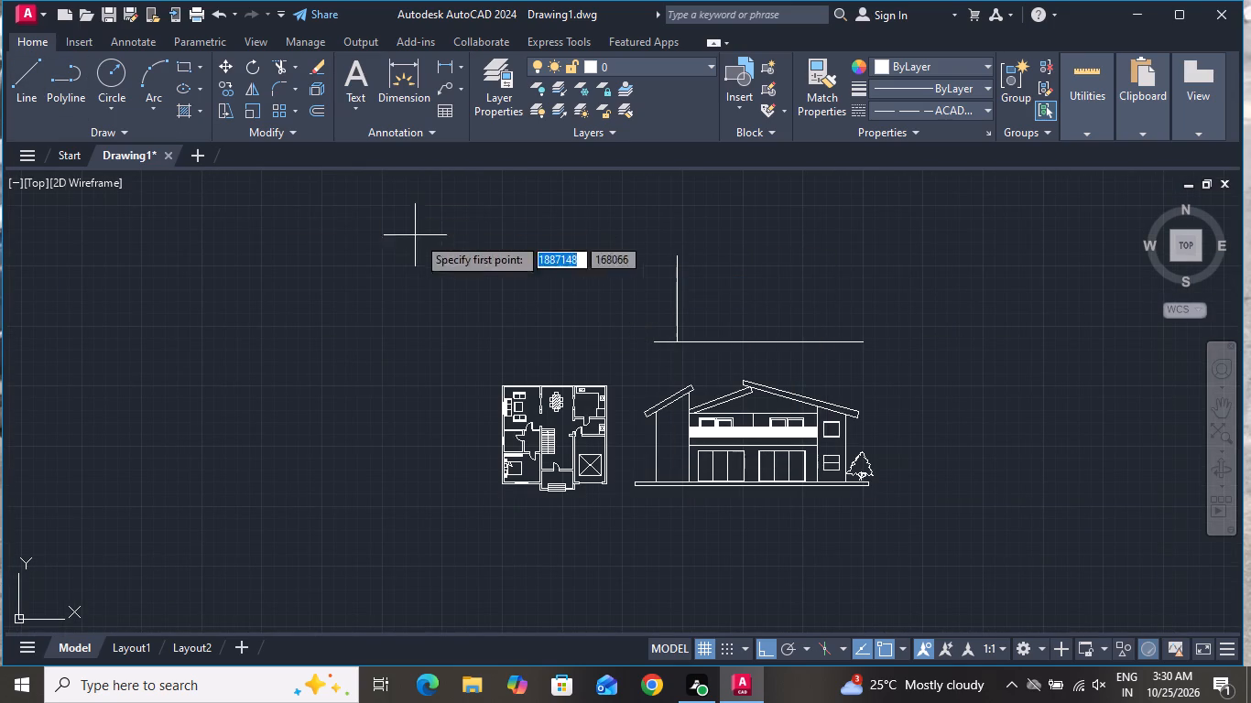
scroll(700, 312, "up", 2)
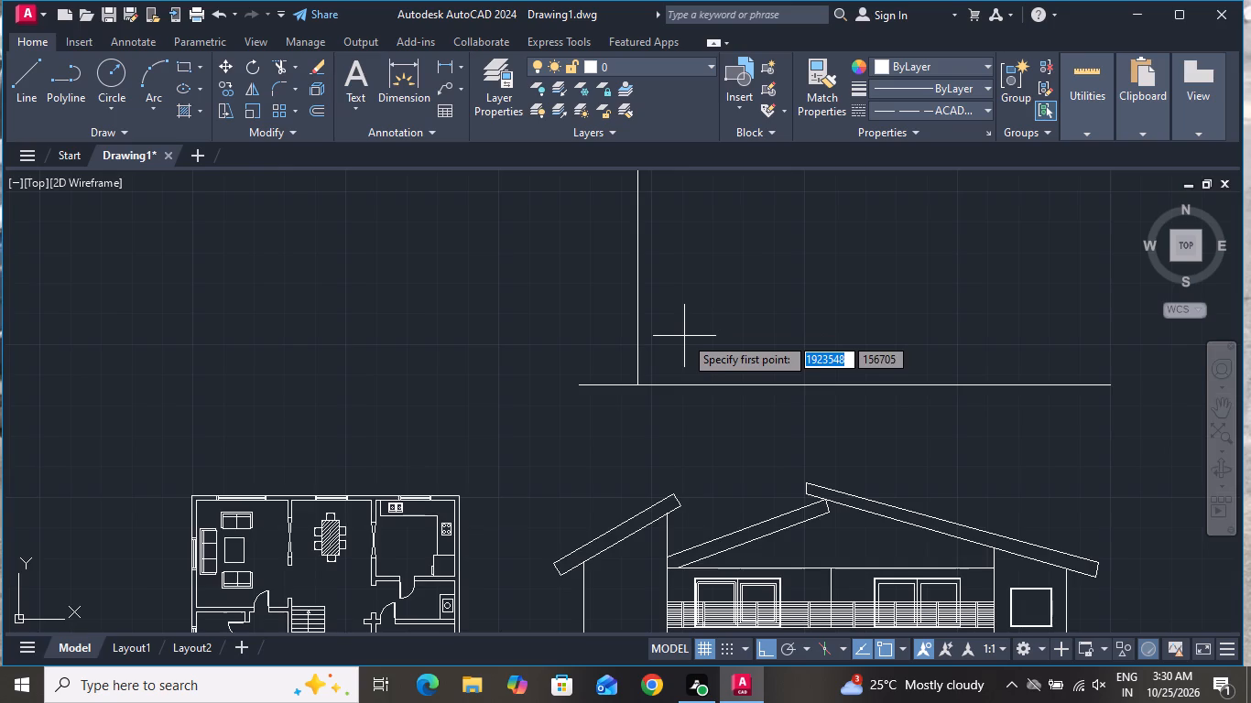
scroll(681, 343, "up", 1)
left_click(660, 412)
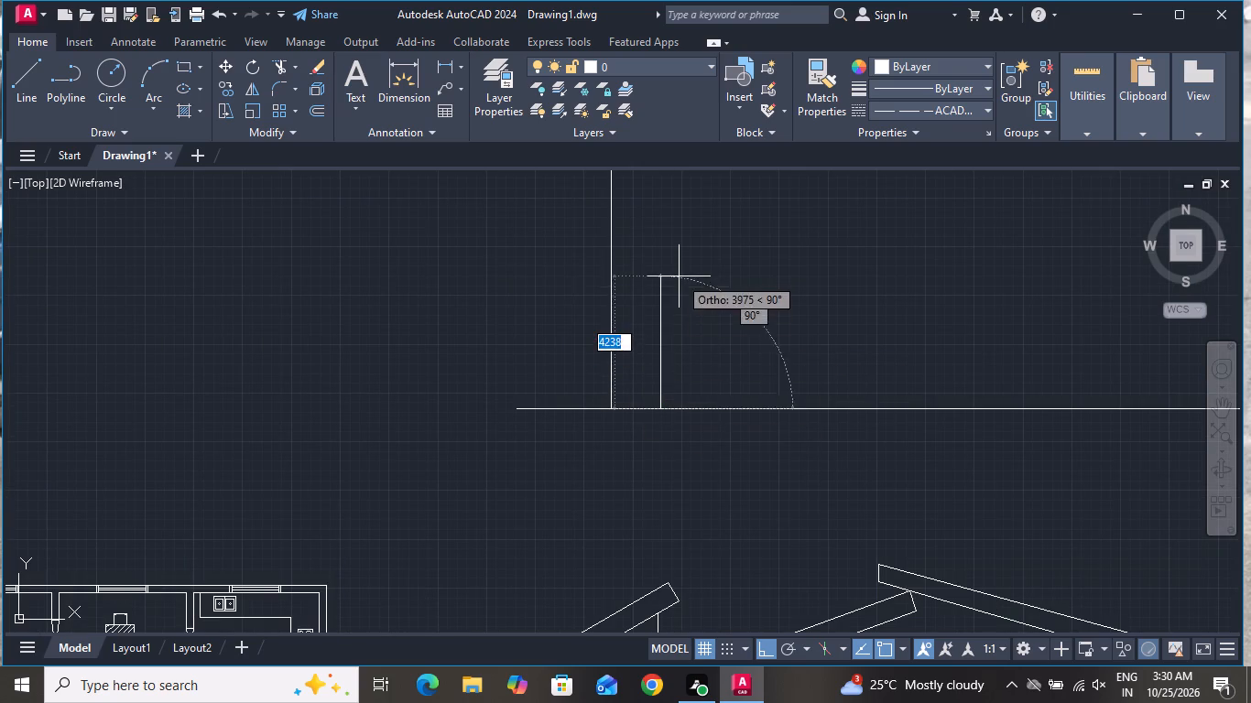
scroll(682, 278, "down", 3)
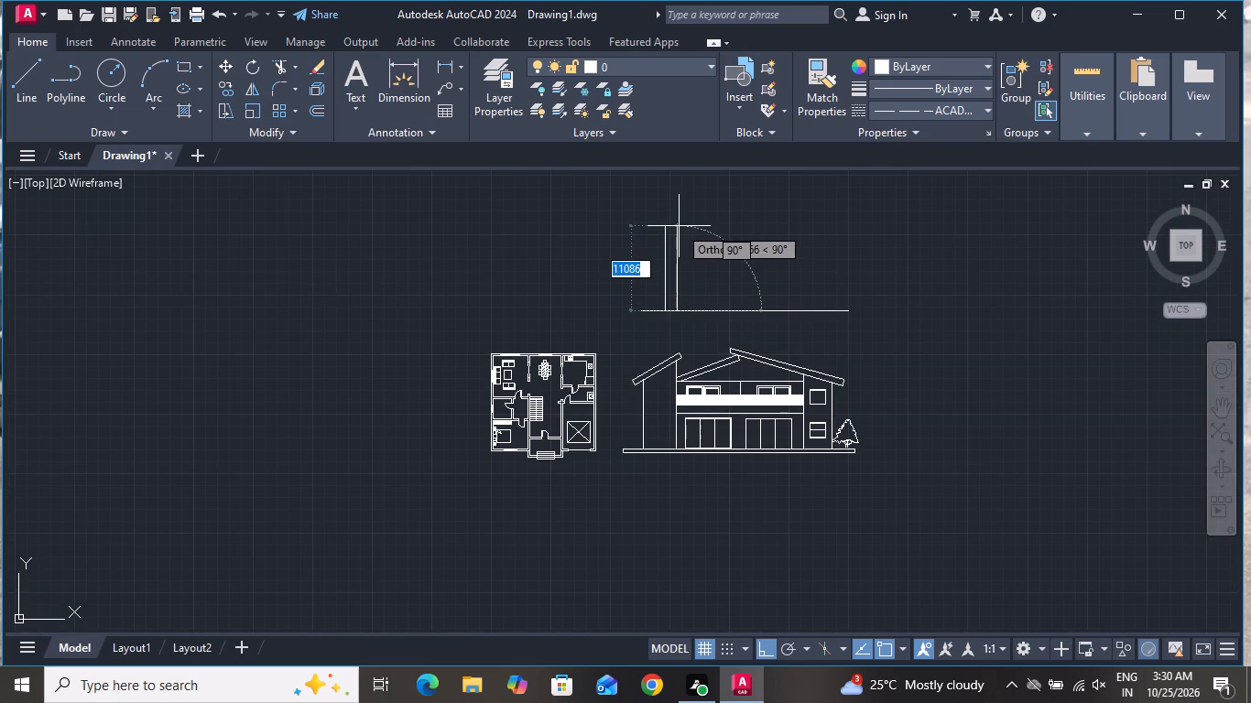
left_click(679, 226)
right_click(679, 226)
left_click(711, 250)
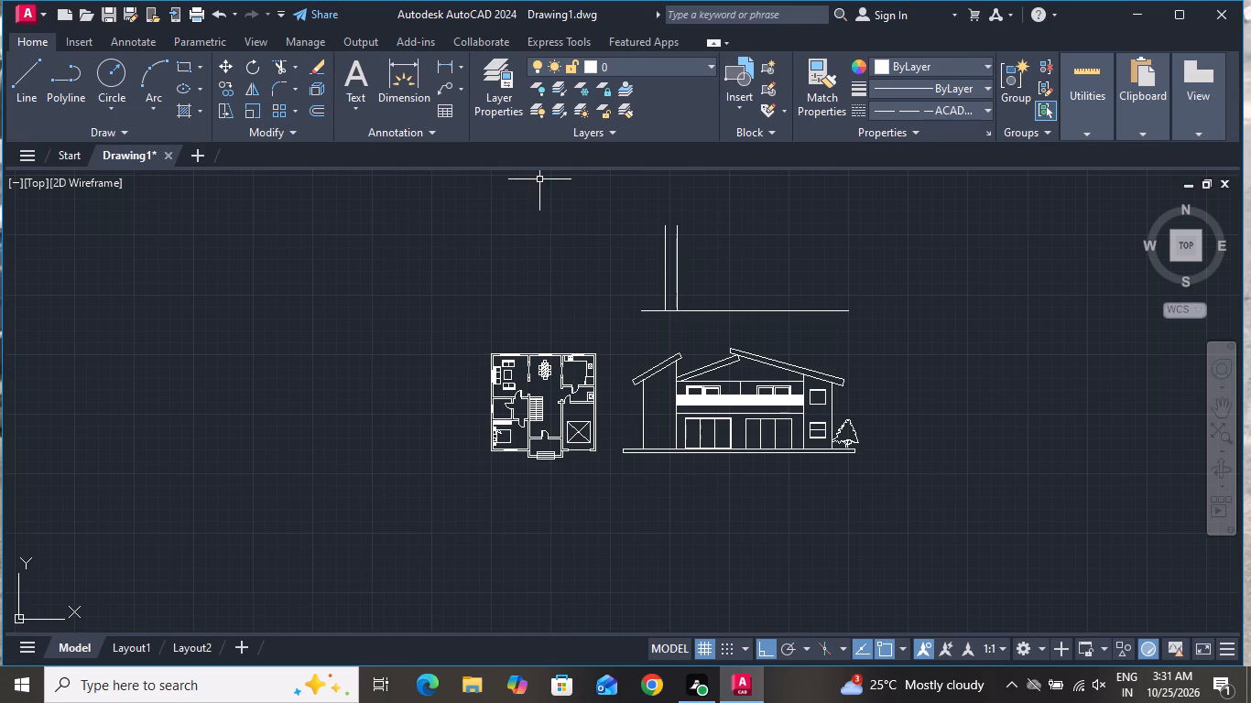
Draw a horizontal line about 9979 long from the right-hand vertical's midpoint, continuing straight down about 5543 to the base line.
left_click(27, 80)
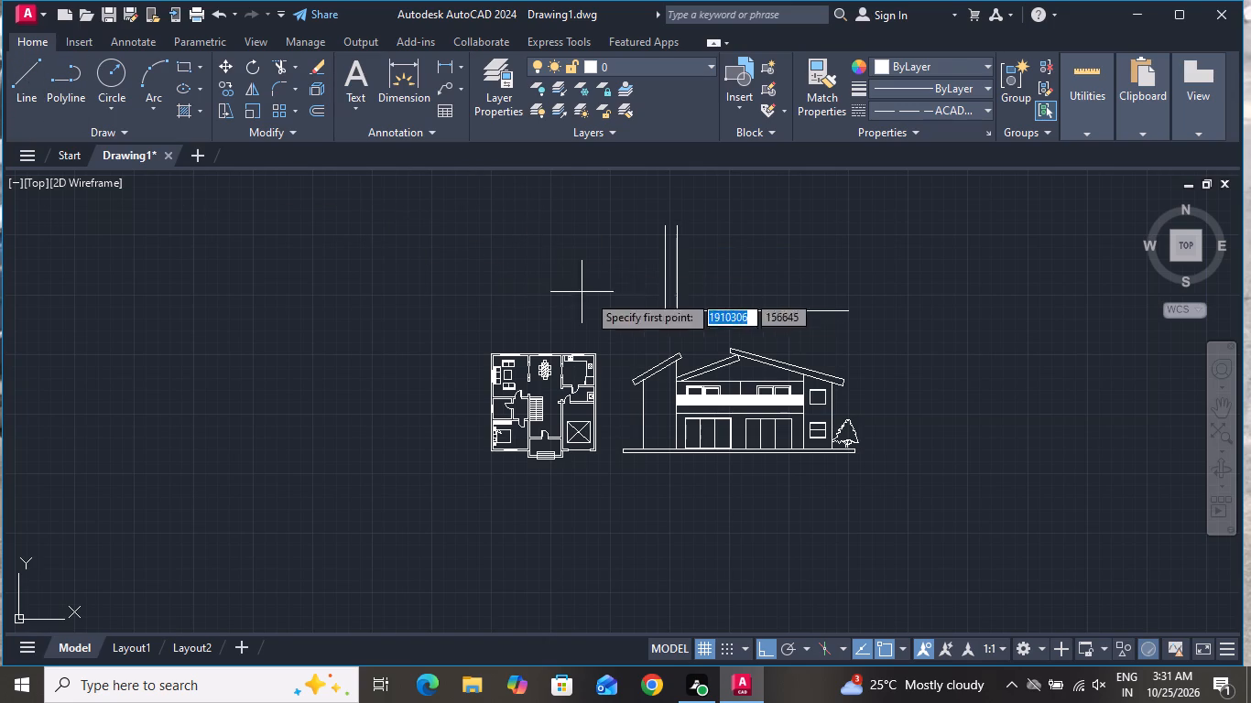
scroll(778, 293, "up", 1)
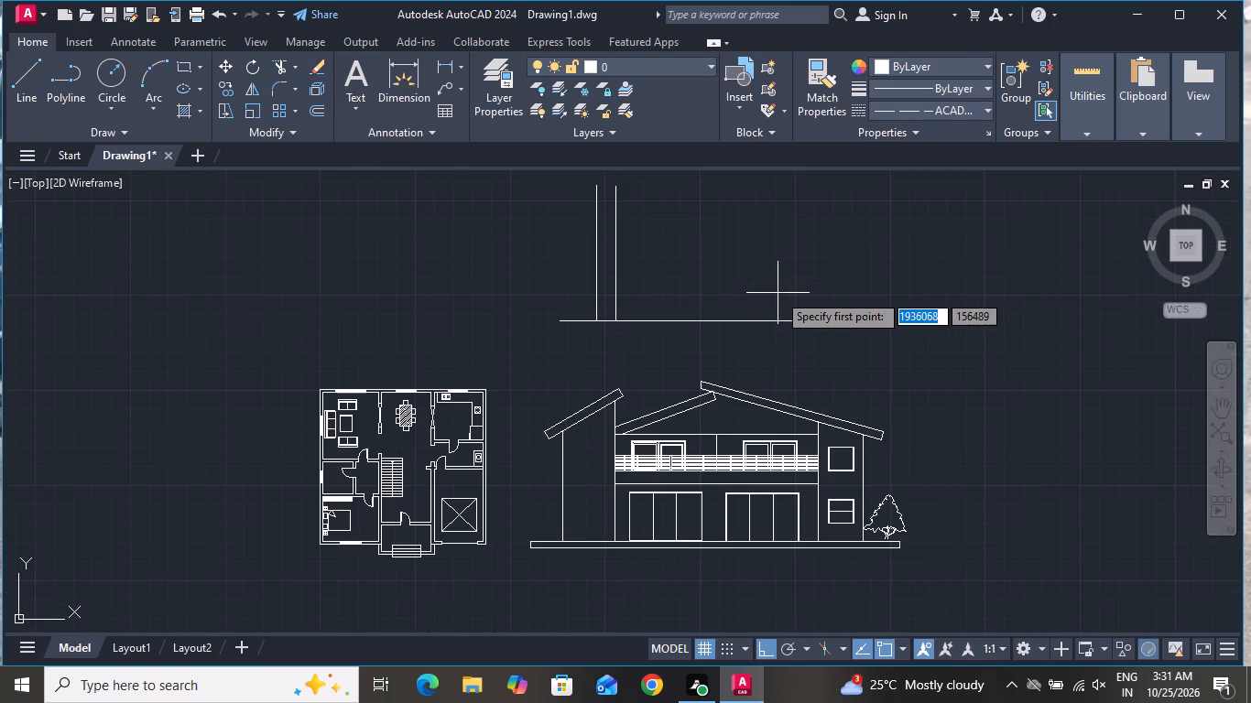
scroll(778, 292, "up", 1)
scroll(541, 282, "down", 2)
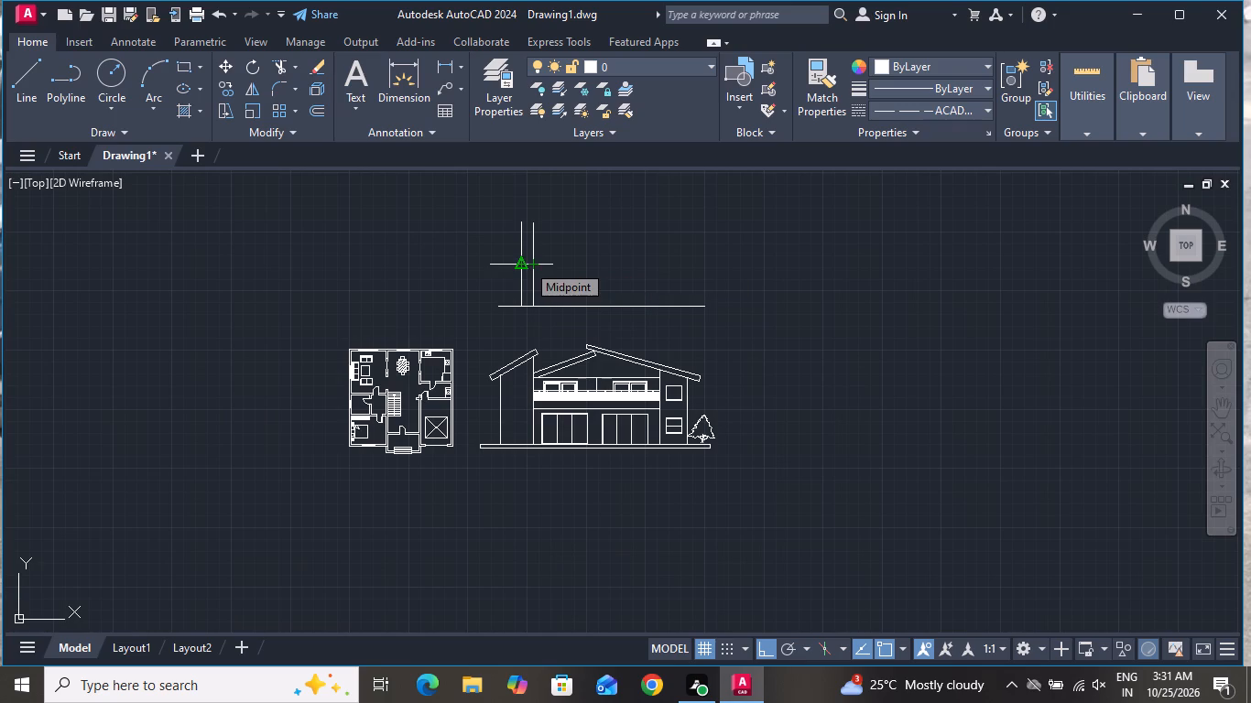
left_click(538, 267)
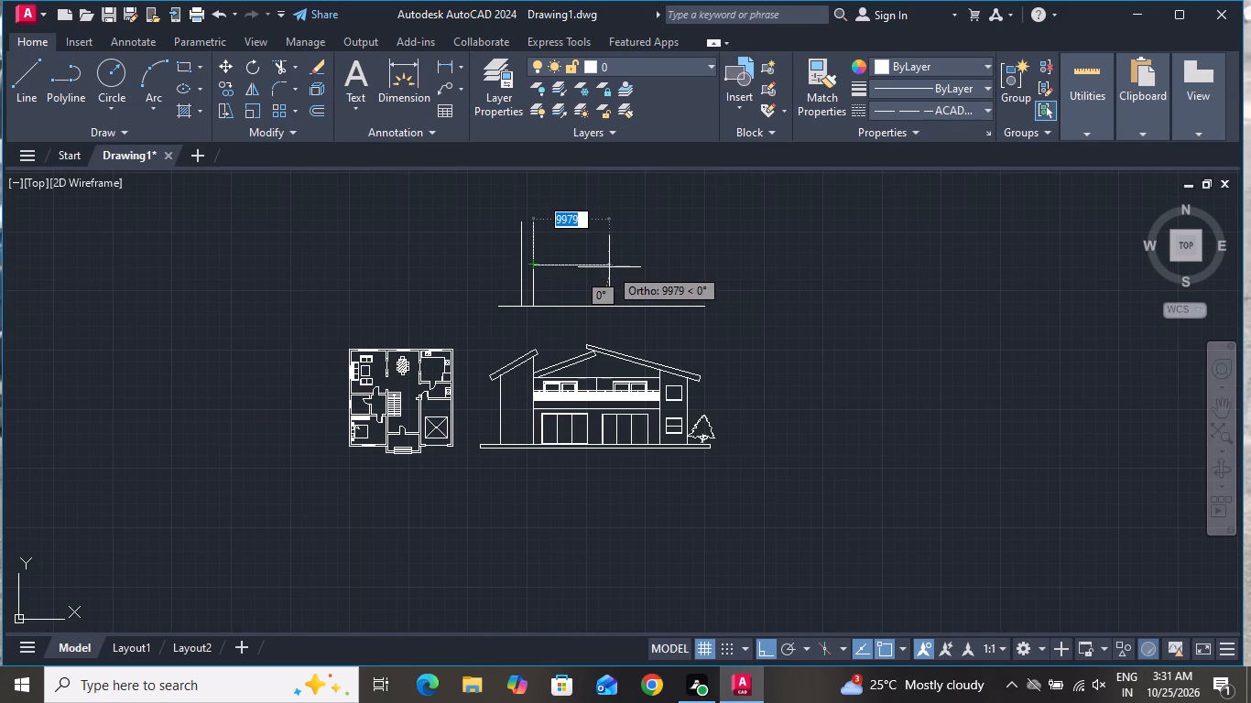
left_click(609, 267)
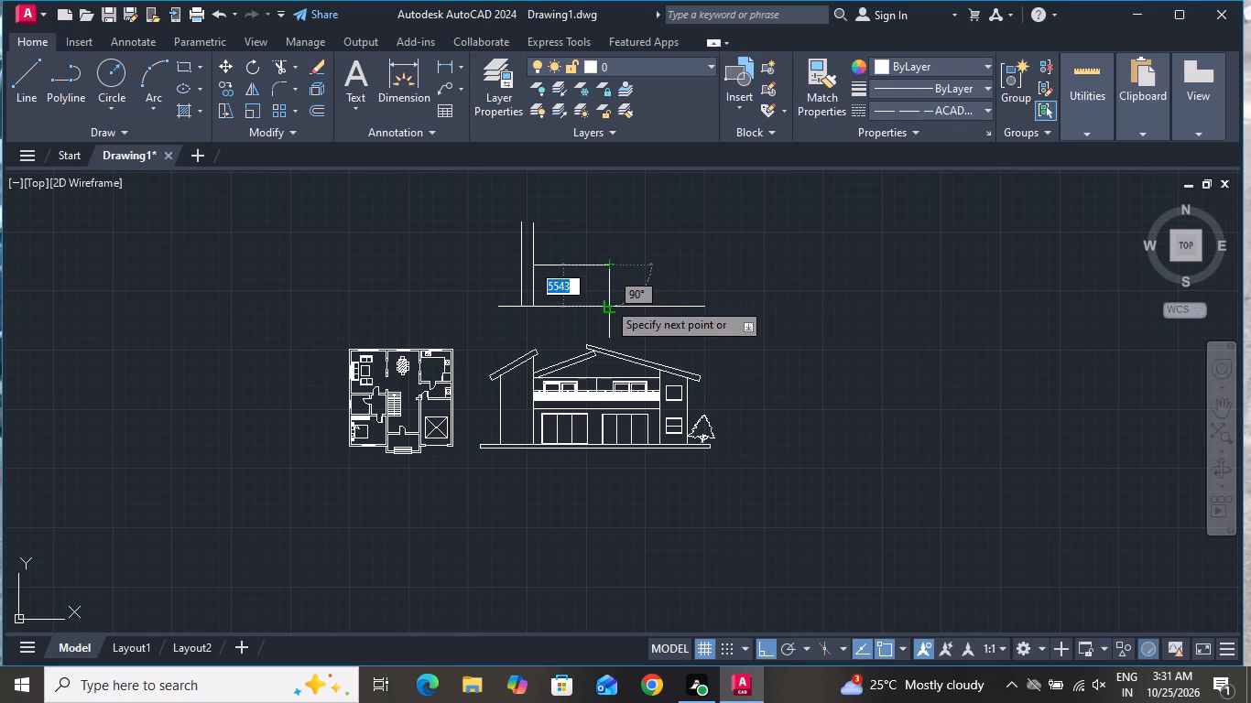
left_click(607, 301)
right_click(607, 301)
left_click(609, 307)
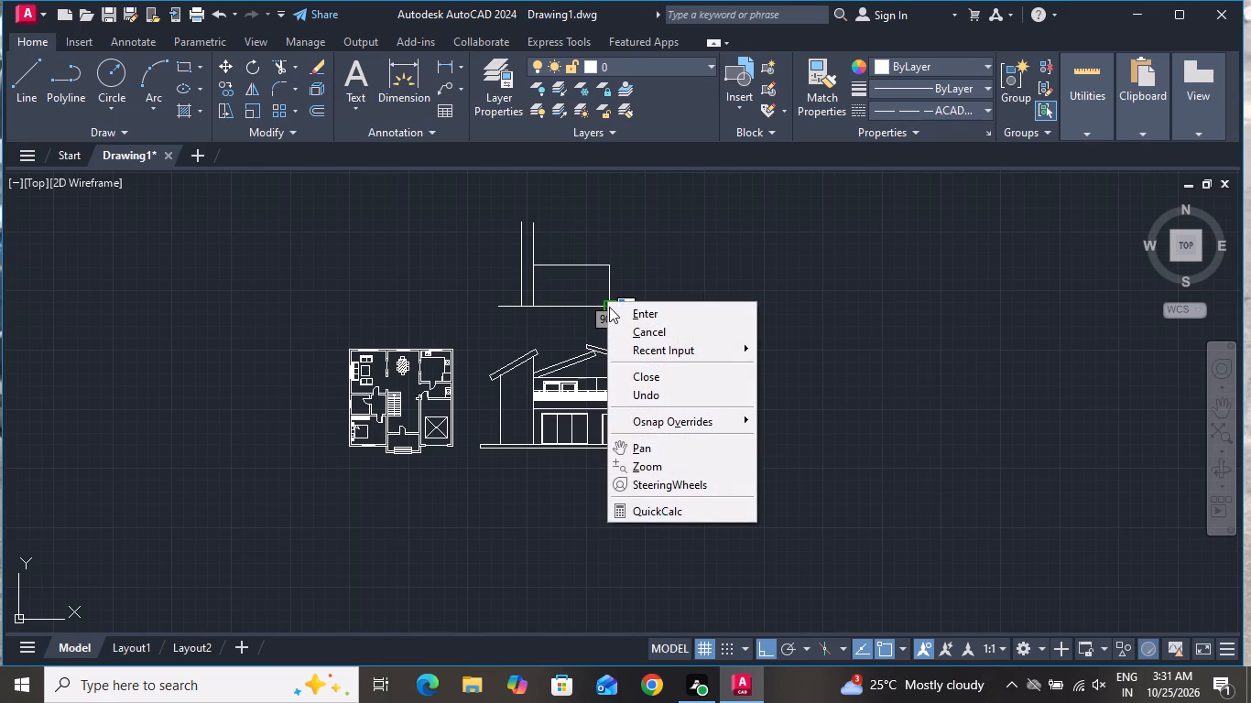
left_click(629, 331)
Draw an upright window rectangle about 3300 high inside the ground-floor bay of the new elevation.
scroll(582, 264, "up", 1)
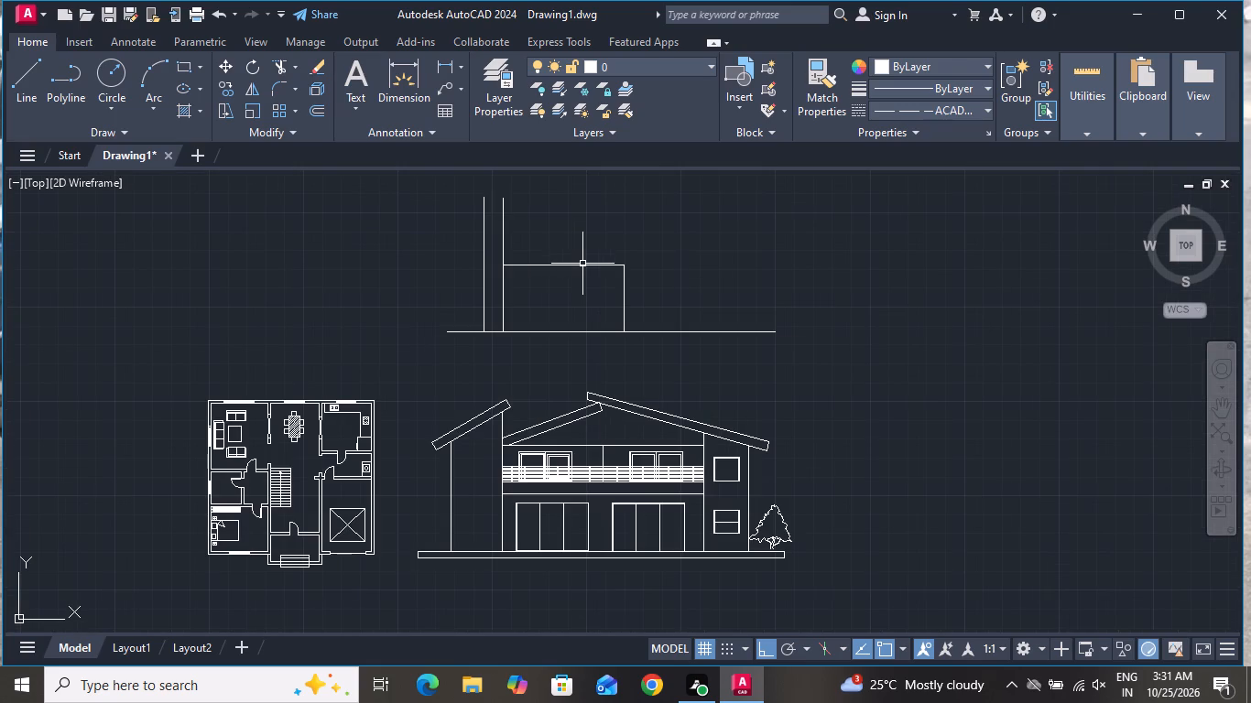
left_click(189, 59)
scroll(572, 382, "up", 2)
scroll(571, 331, "down", 1)
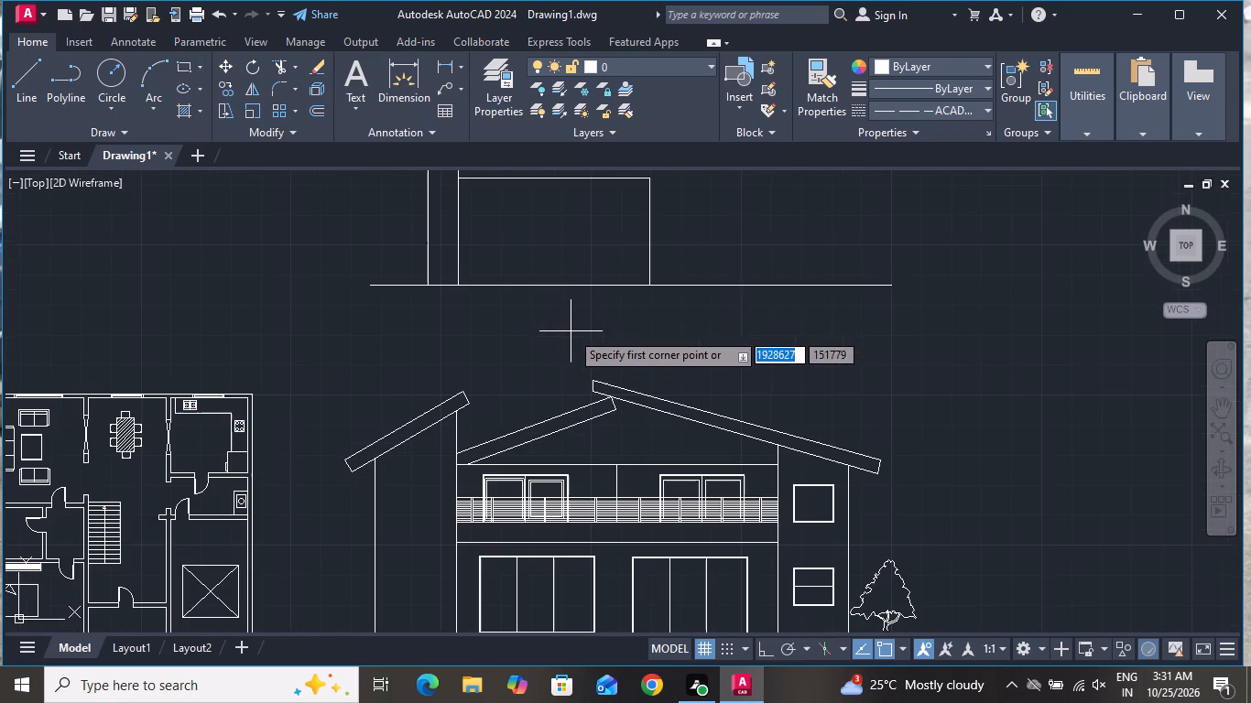
left_click(534, 205)
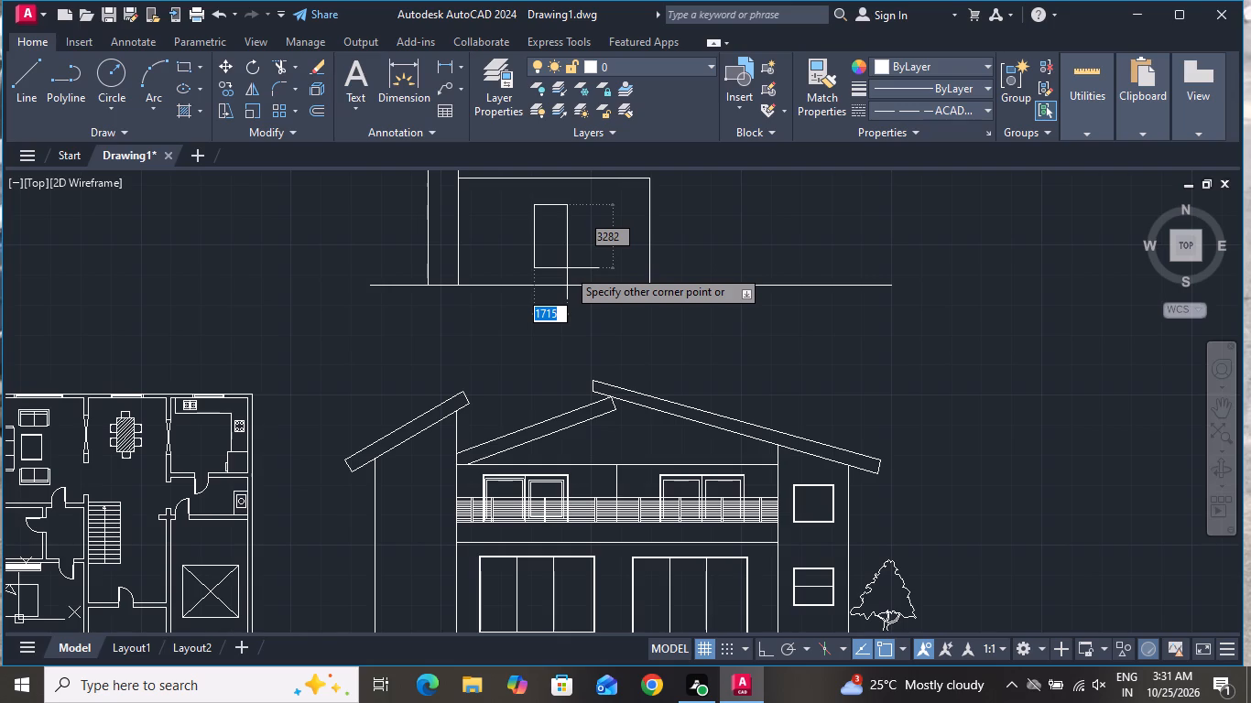
left_click(574, 268)
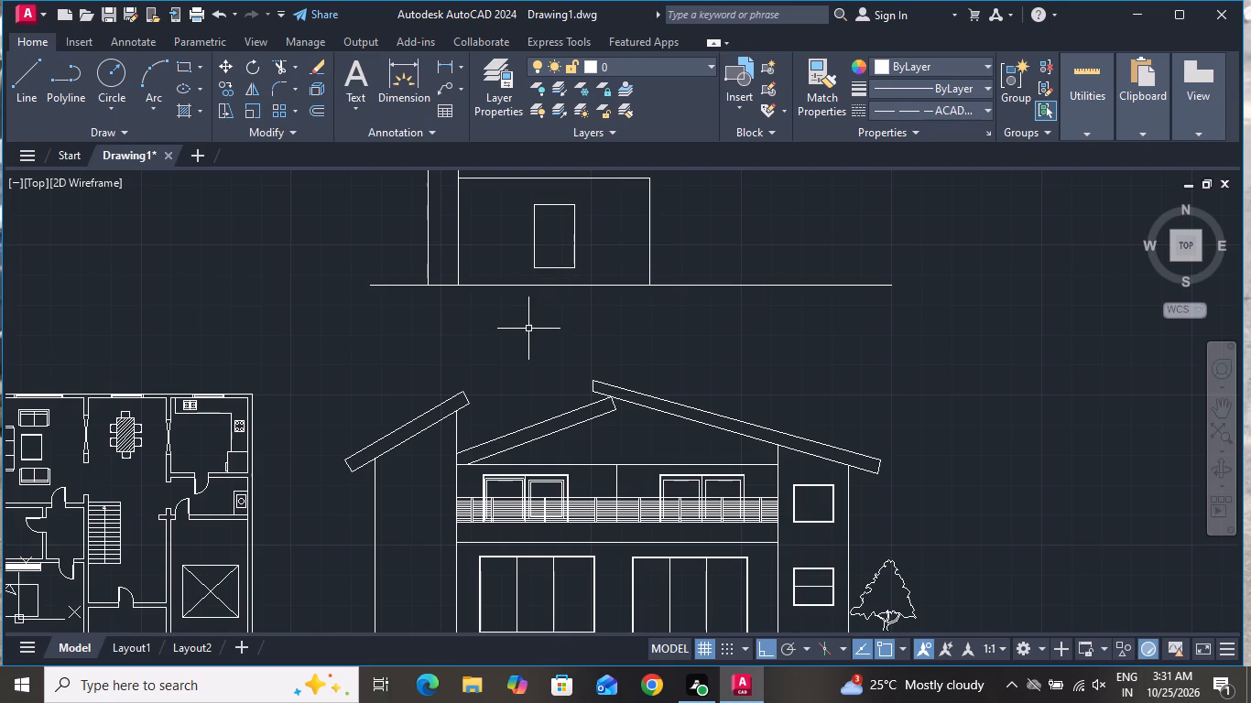
Offset the ground-floor window rectangle inward by 40, and offset the resulting outline inward by 40 again.
type("O 40")
key("space")
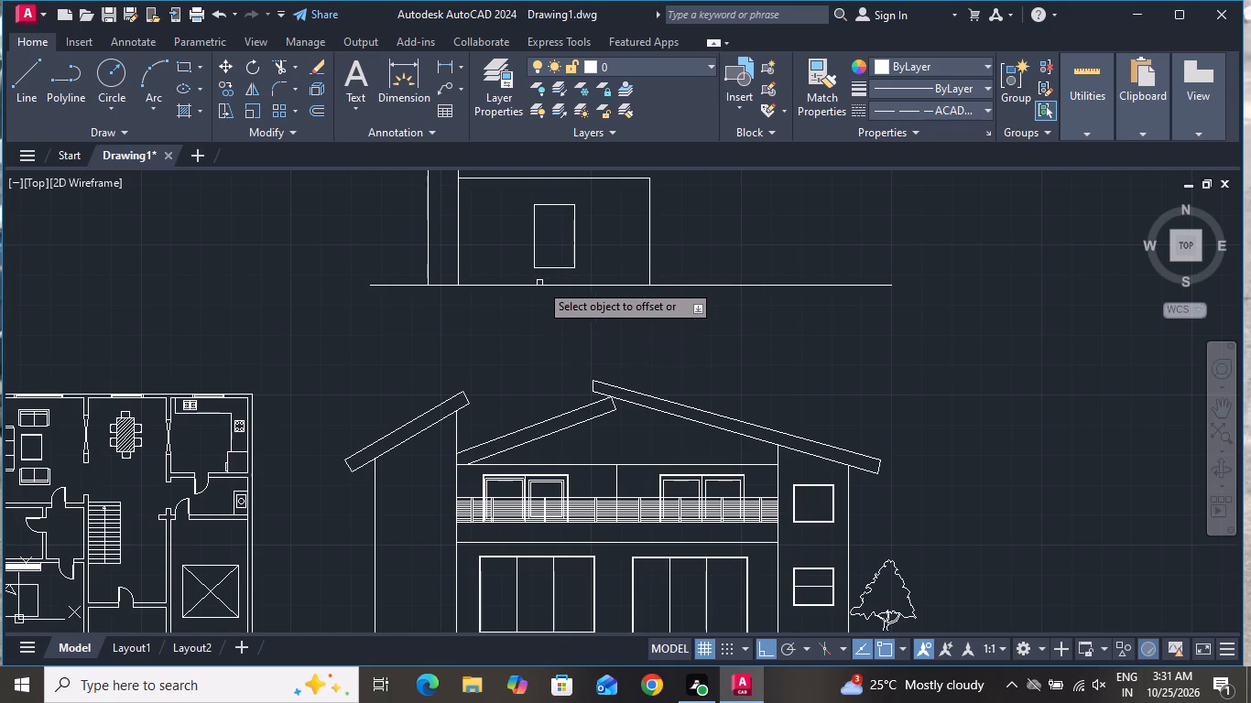
left_click(554, 205)
left_click(555, 224)
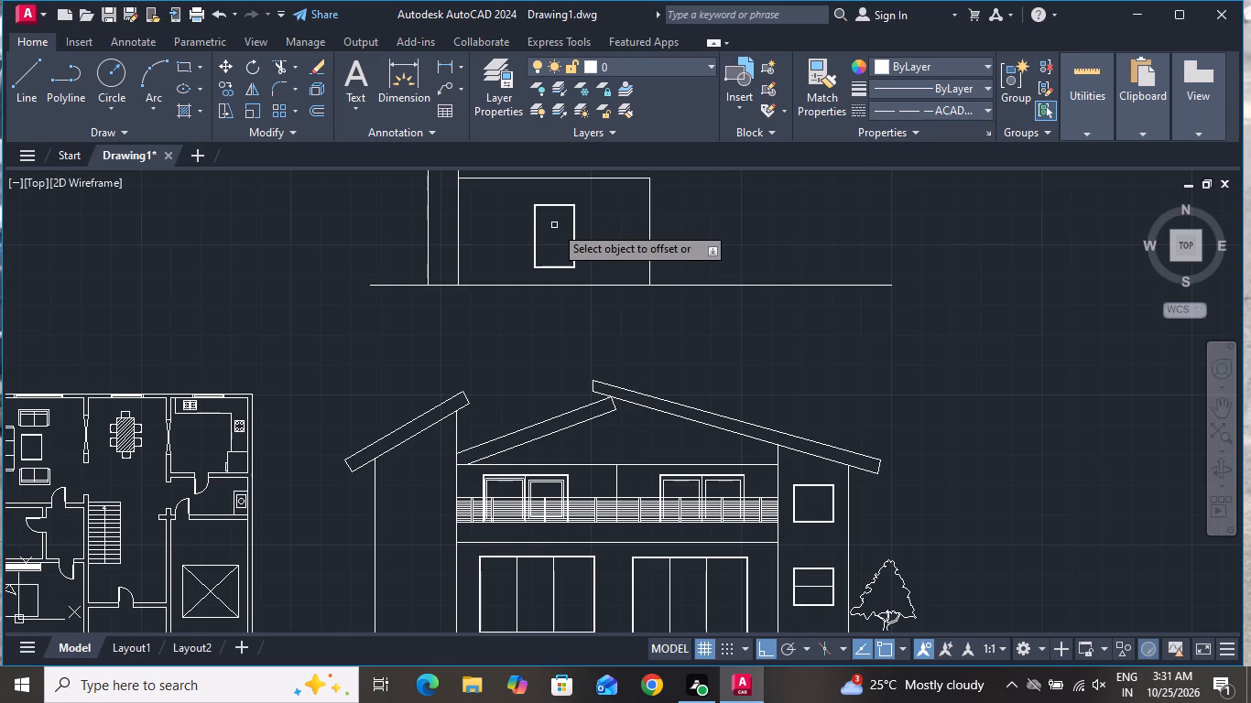
left_click(559, 209)
left_click(560, 231)
left_click(560, 211)
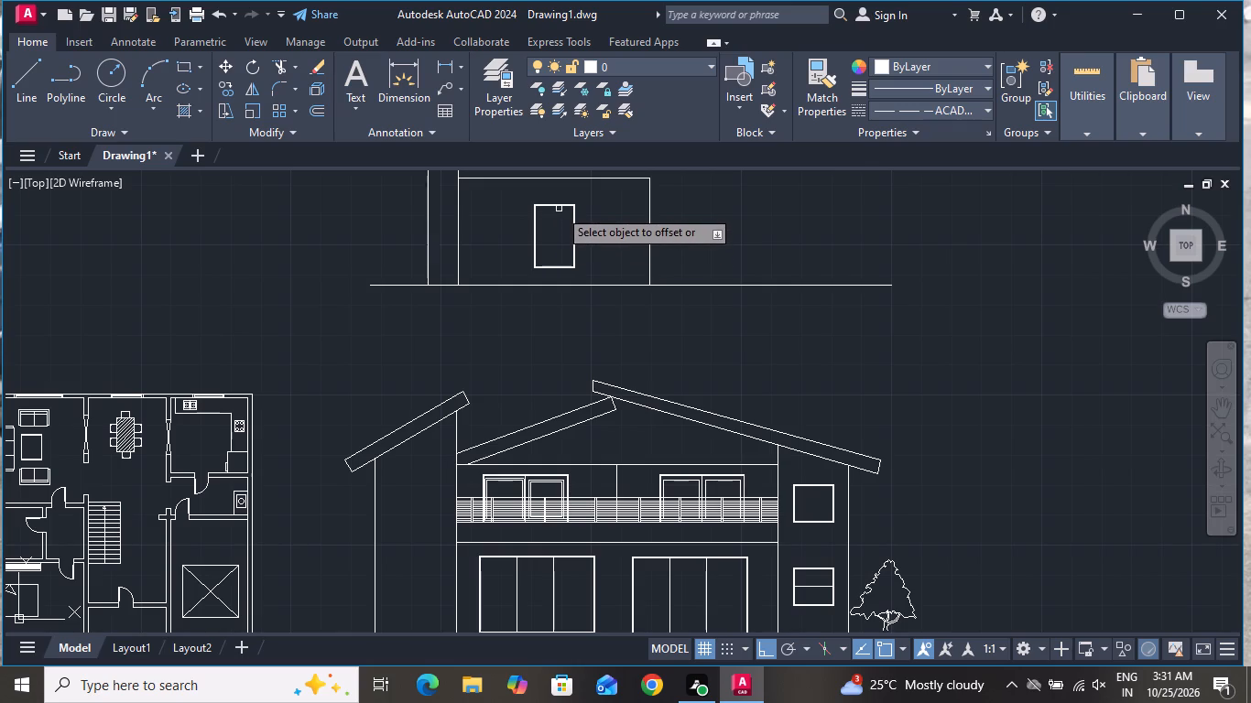
left_click(559, 209)
scroll(559, 209, "up", 3)
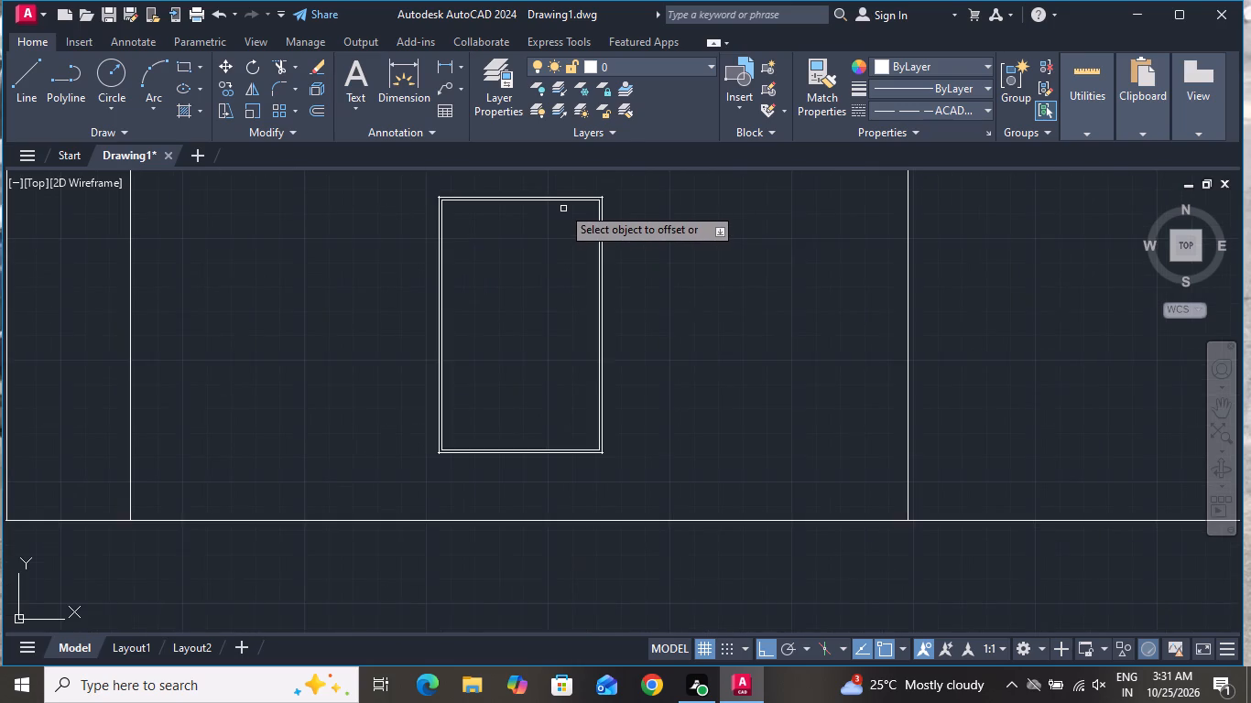
scroll(561, 205, "up", 1)
left_click(560, 200)
left_click(544, 230)
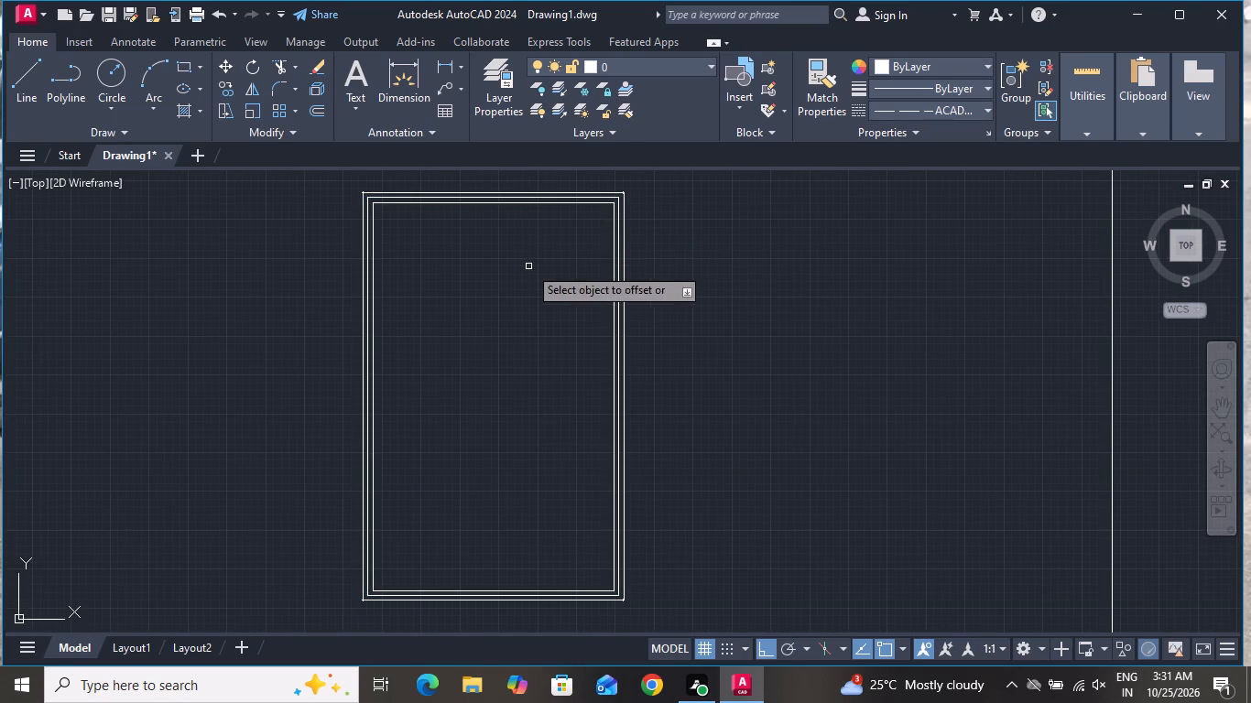
right_click(520, 278)
left_click(556, 301)
Draw a vertical line upward from the ground-floor bay's upper-right corner, ending slightly above the tops of the left verticals.
scroll(472, 370, "down", 3)
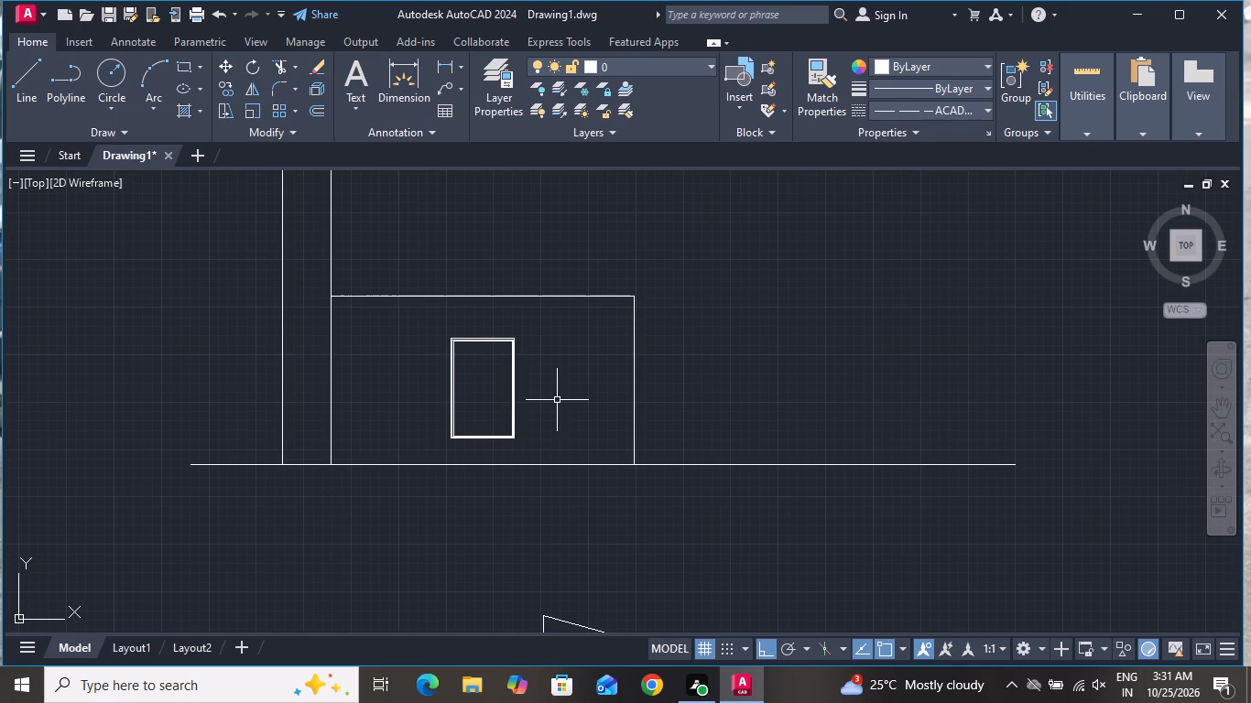
left_click(23, 66)
scroll(363, 421, "down", 2)
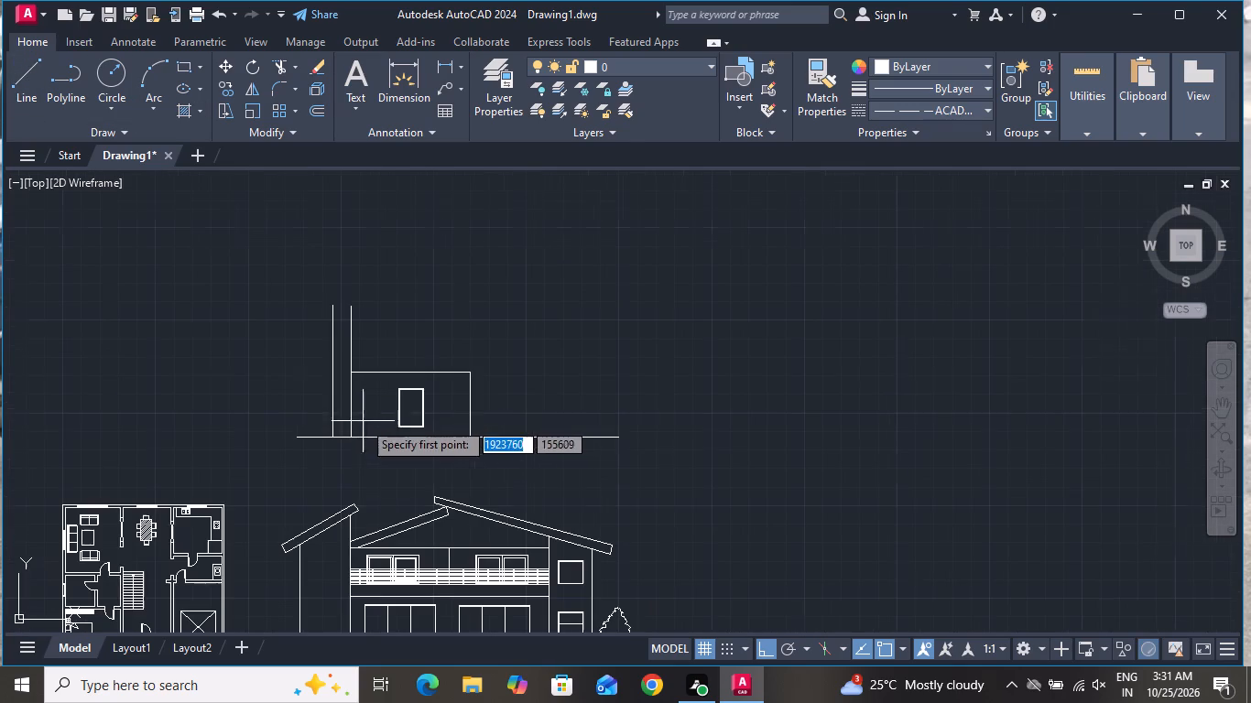
left_click(474, 371)
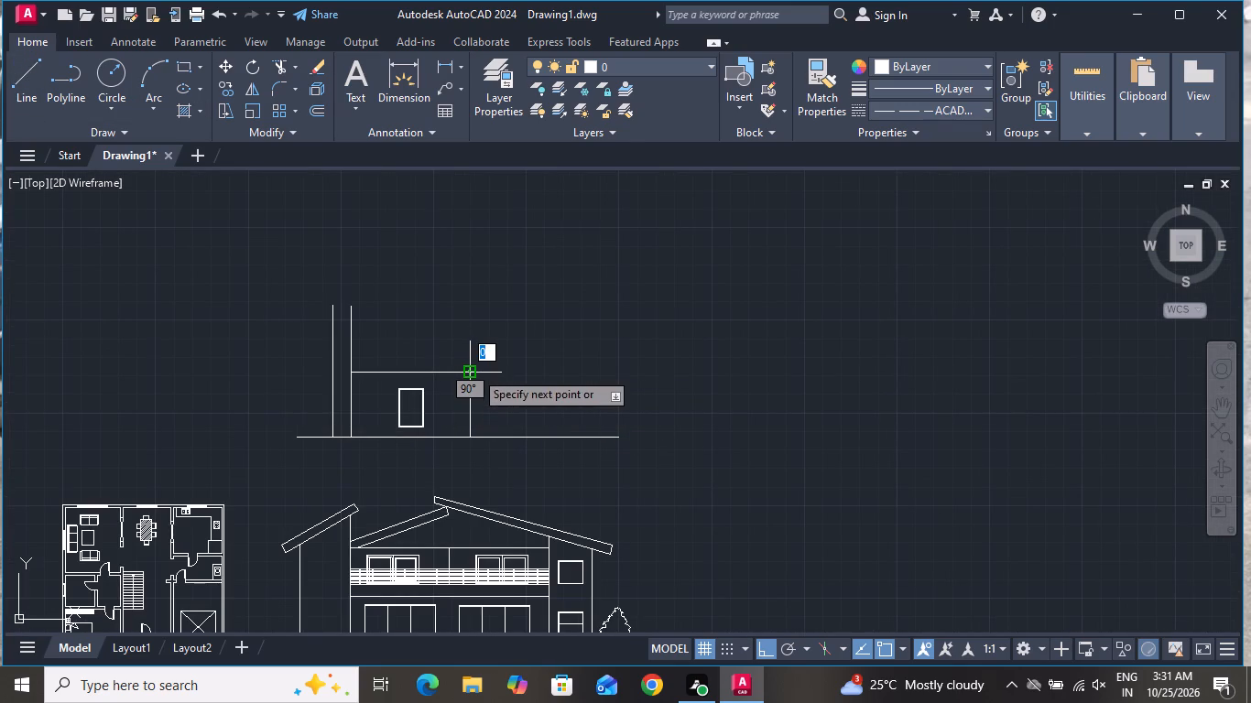
left_click(473, 285)
right_click(473, 285)
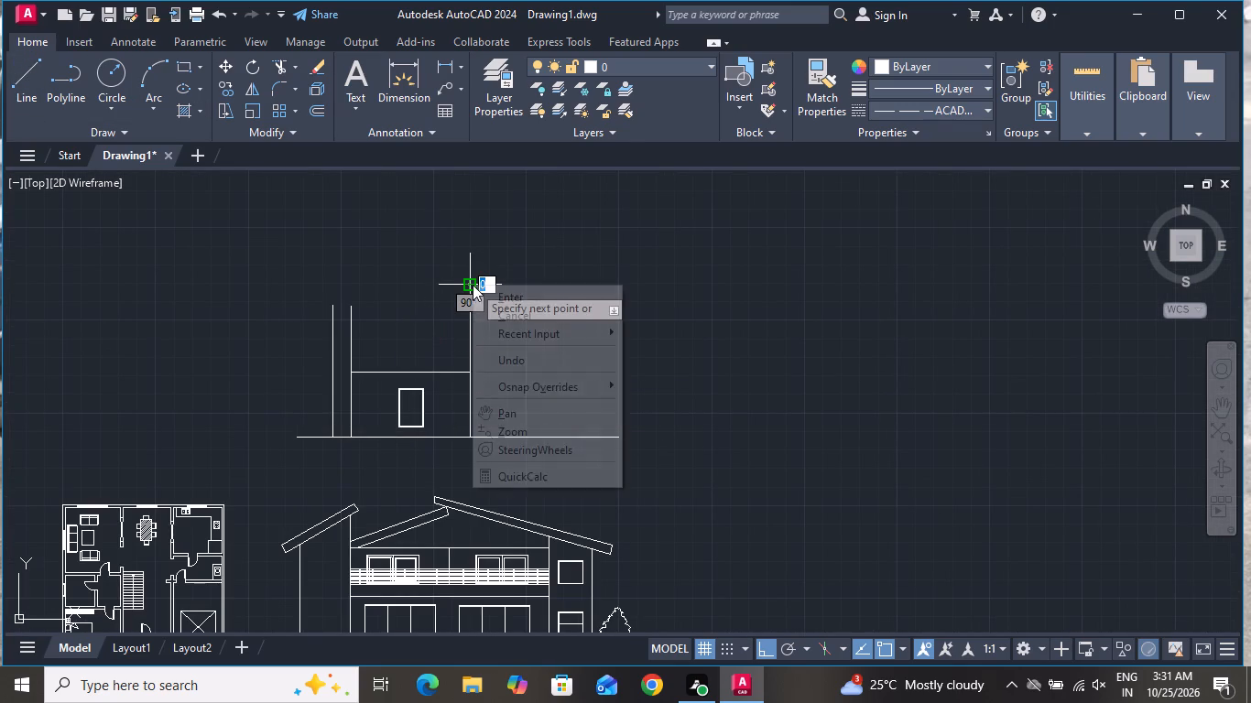
left_click(544, 314)
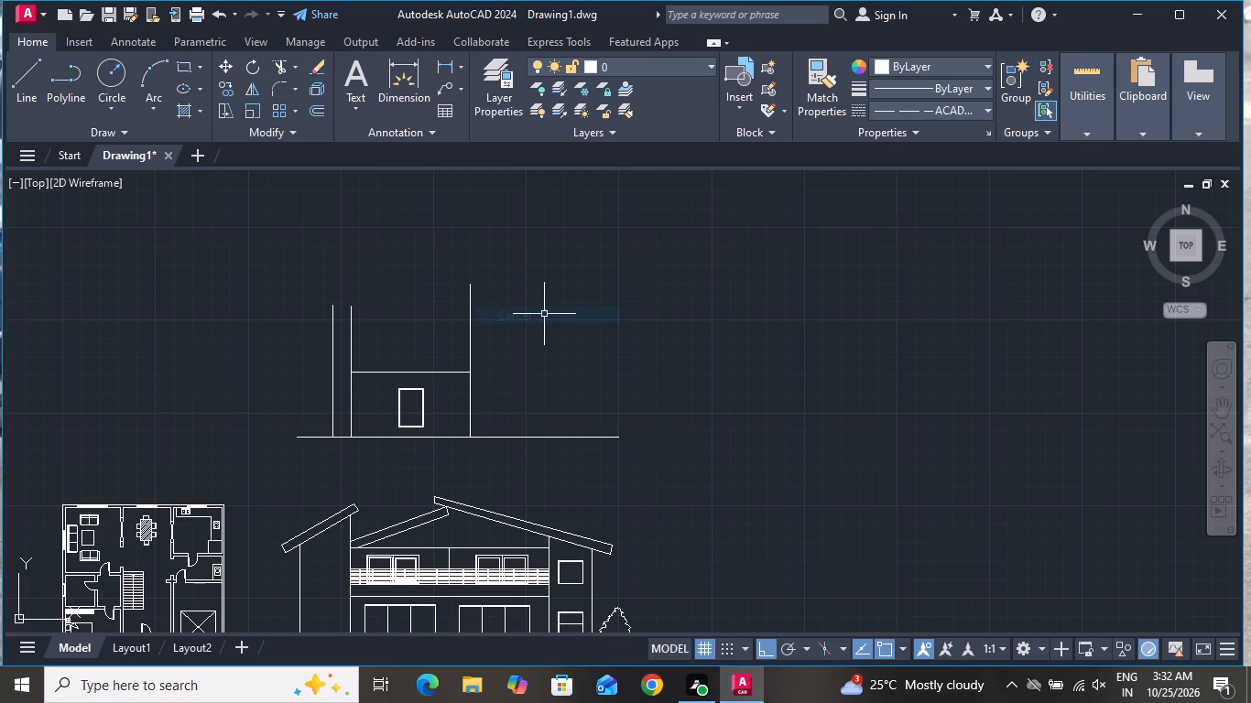
Draw a rectangle about 3300 wide and 3200 high in the upper-floor bay, near its left wall.
left_click(180, 66)
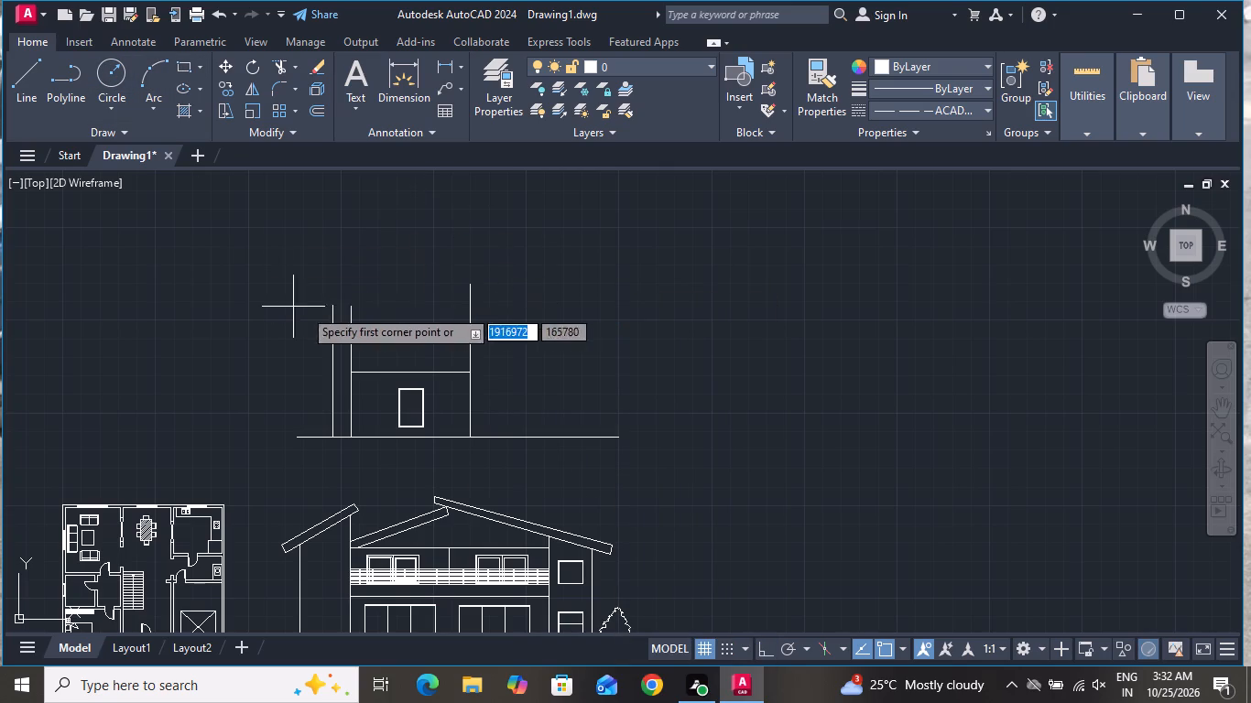
scroll(340, 337, "up", 2)
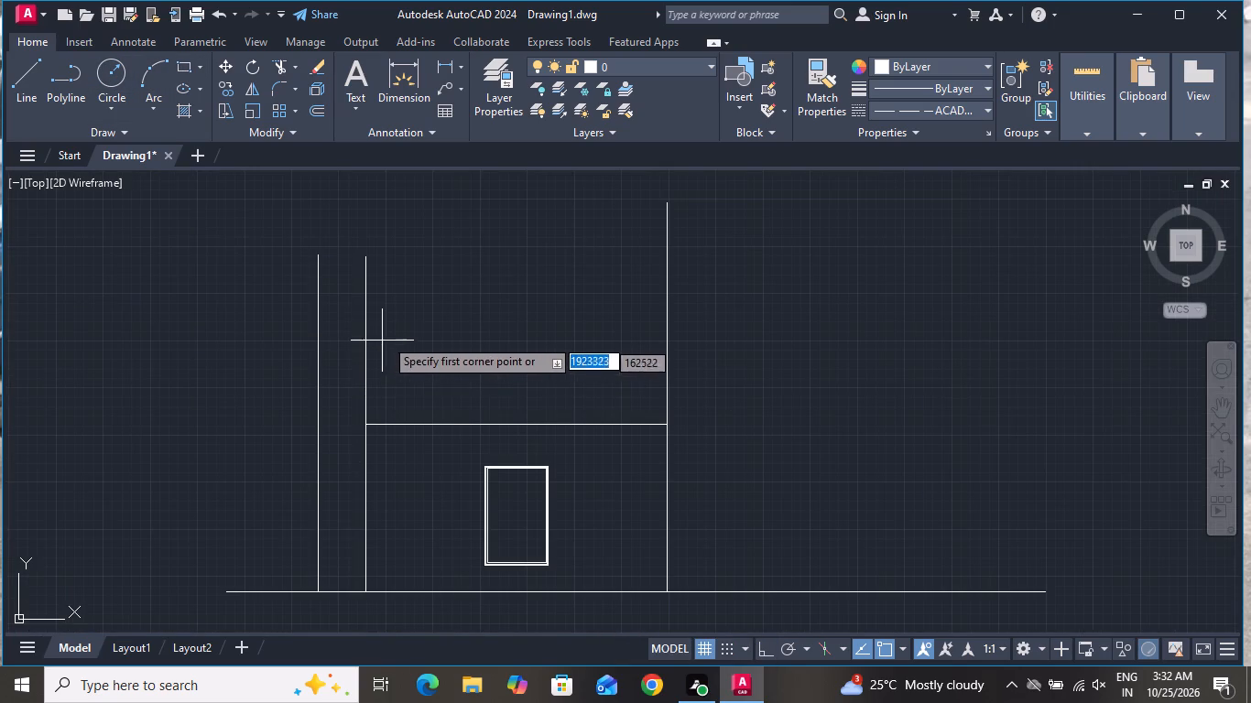
left_click(392, 299)
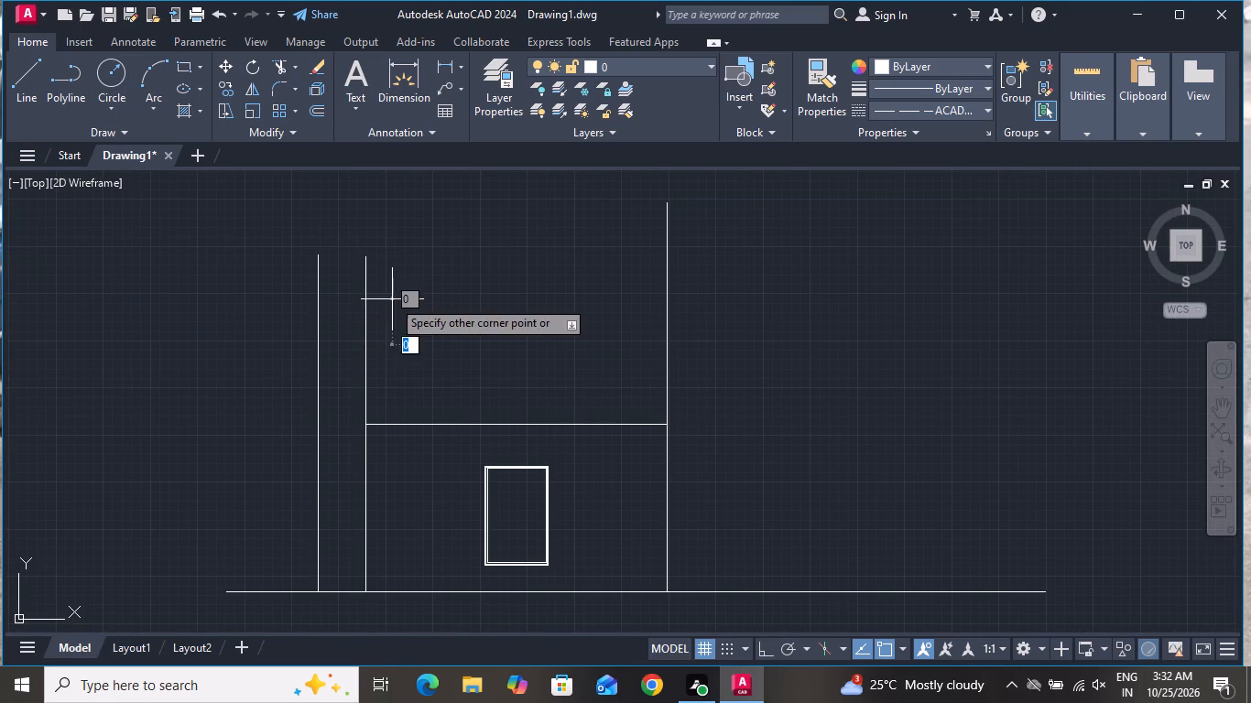
left_click(494, 395)
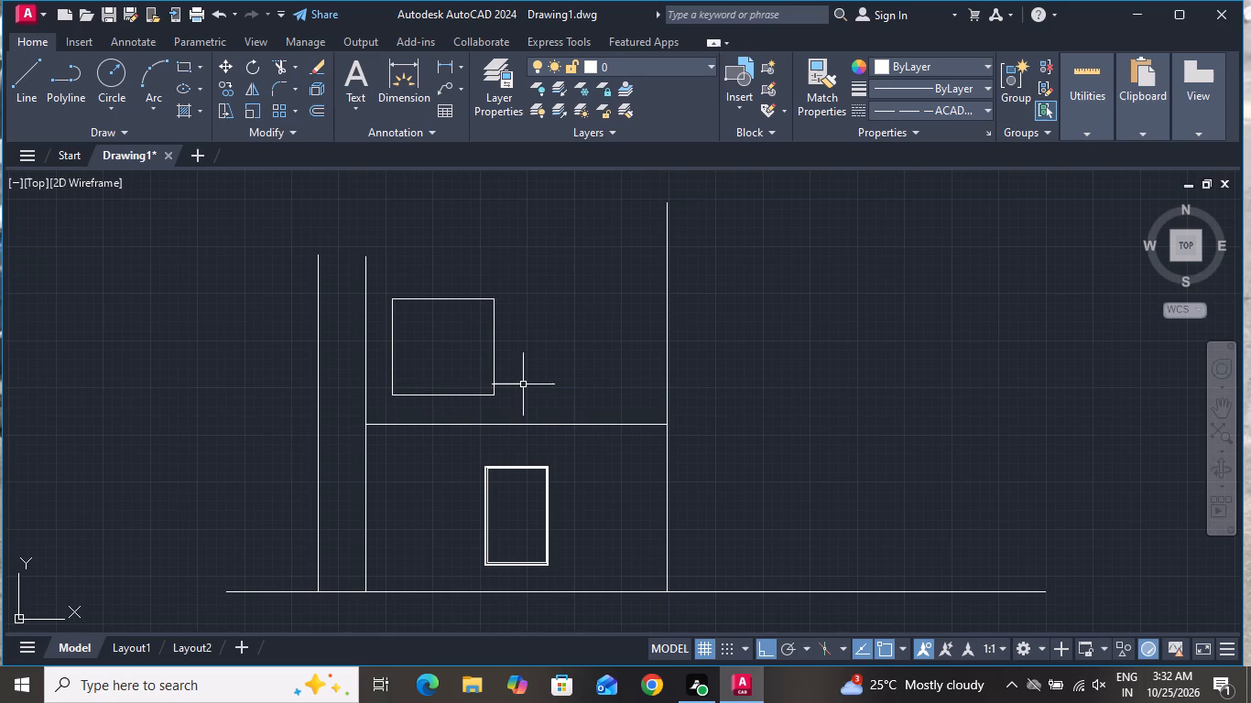
Draw a vertical line from the midpoint of the upper-floor rectangle's top edge to its bottom edge, splitting it in half.
left_click(17, 77)
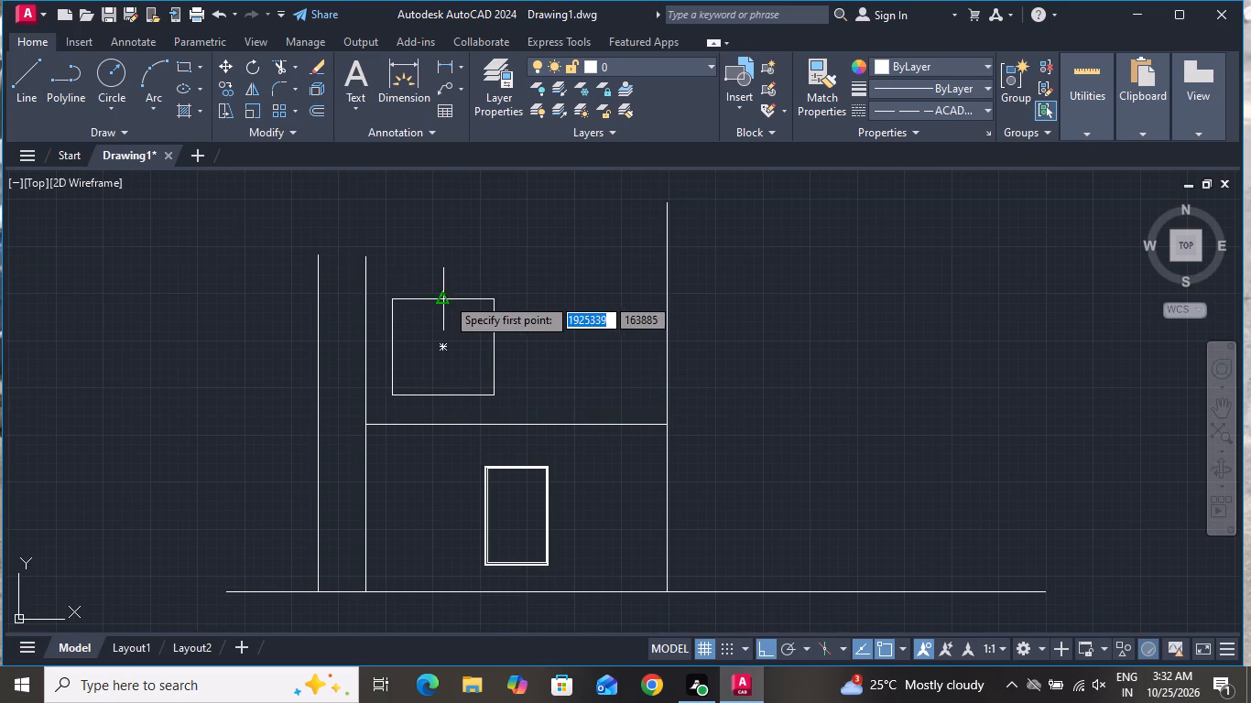
scroll(449, 297, "up", 2)
left_click(434, 299)
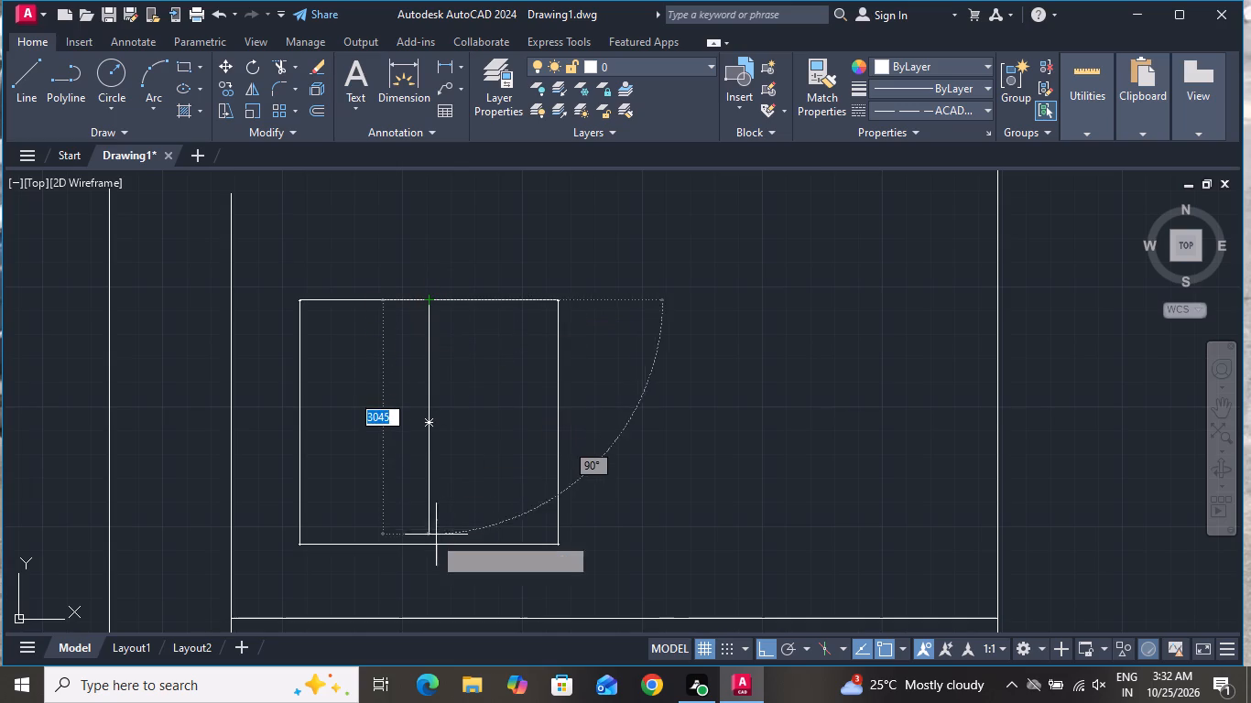
left_click(425, 541)
right_click(425, 541)
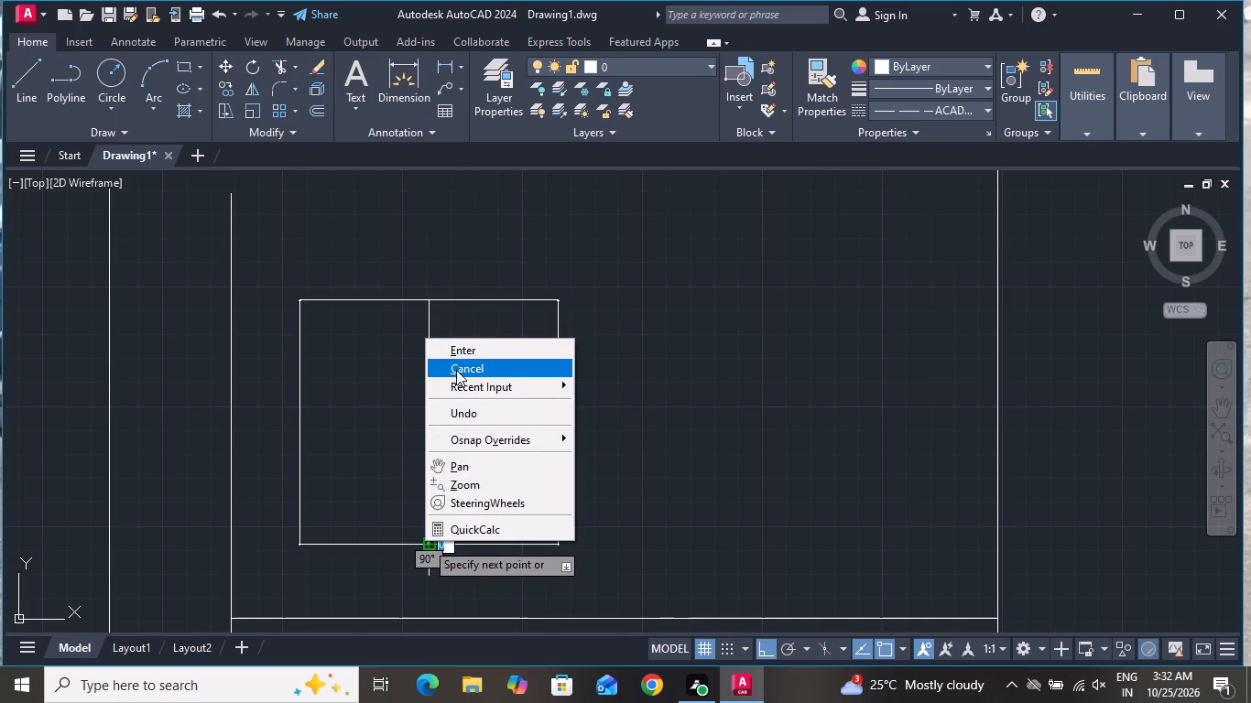
left_click(456, 370)
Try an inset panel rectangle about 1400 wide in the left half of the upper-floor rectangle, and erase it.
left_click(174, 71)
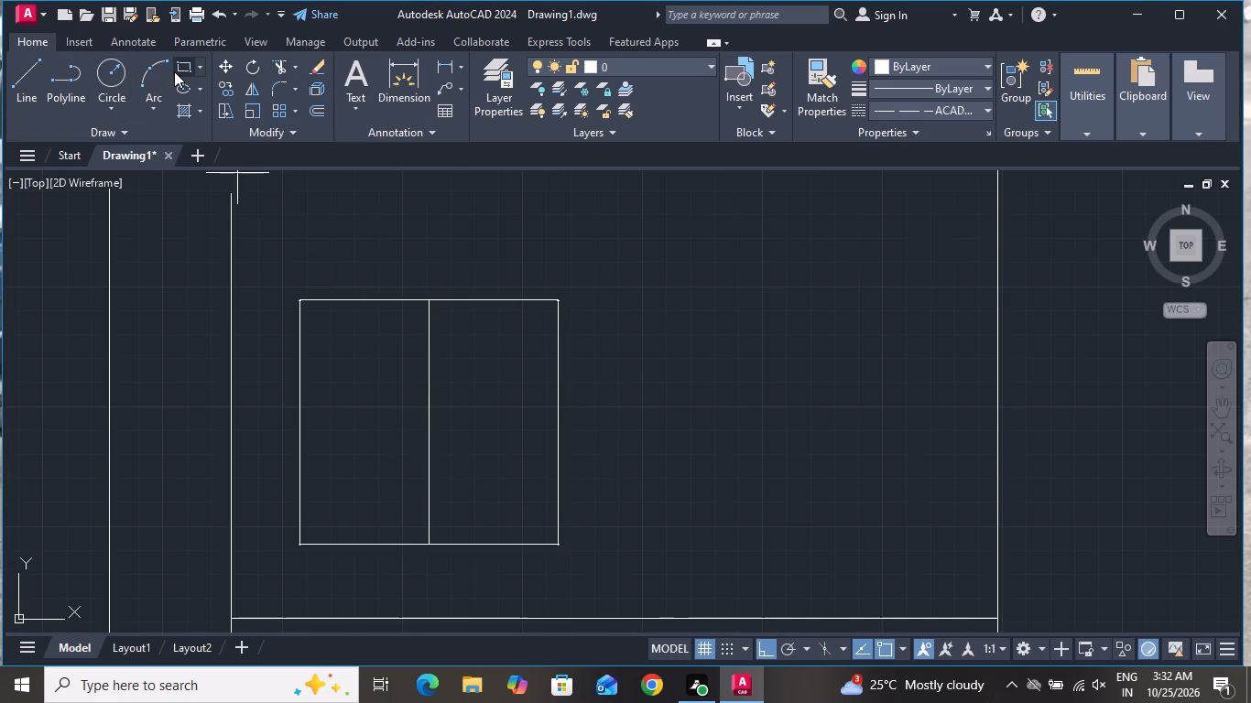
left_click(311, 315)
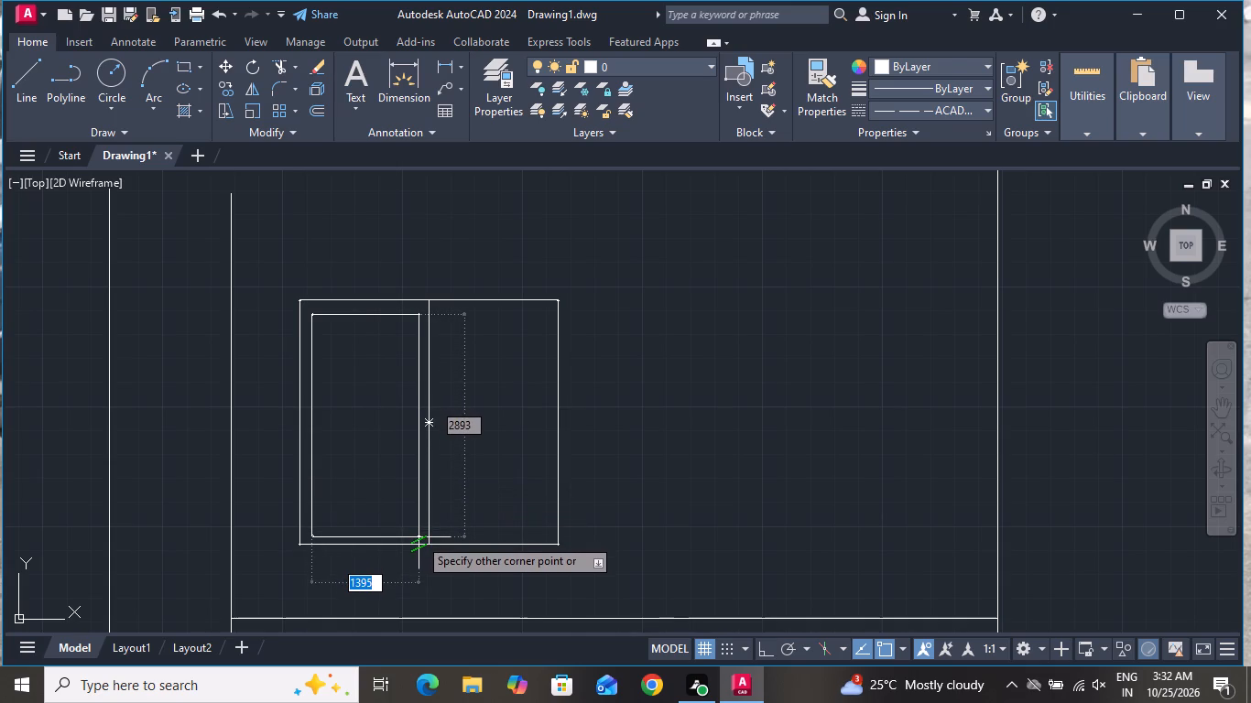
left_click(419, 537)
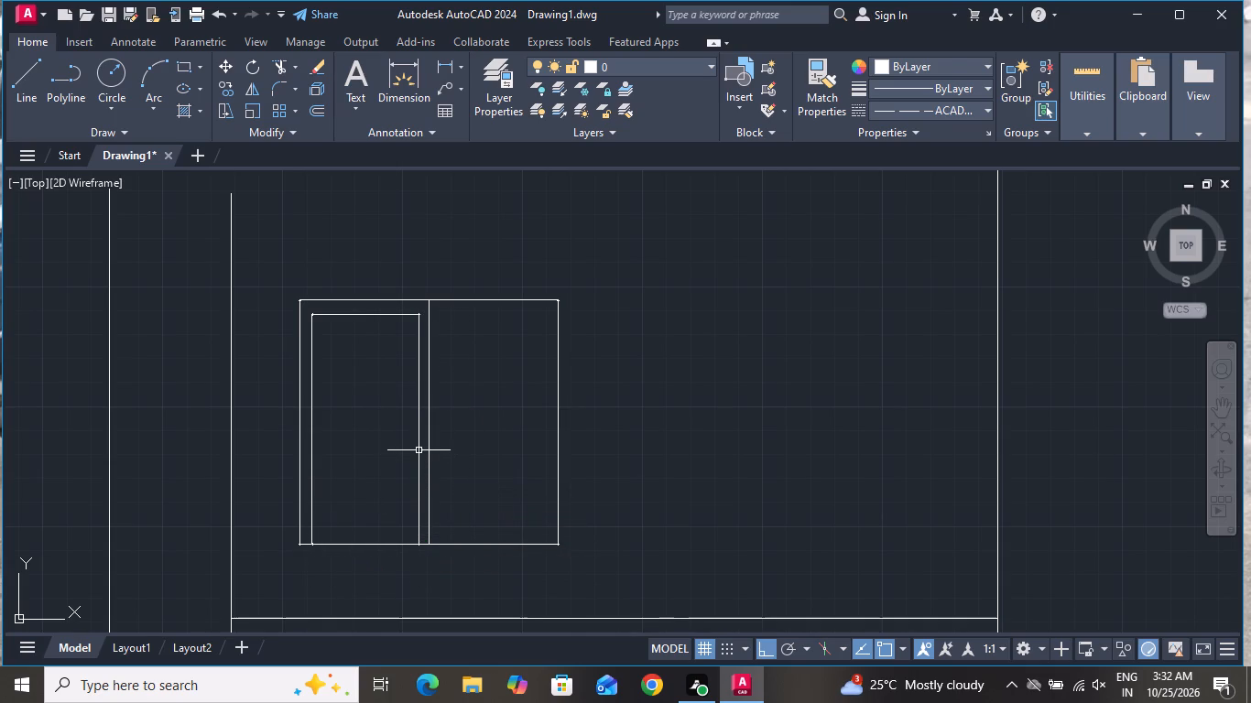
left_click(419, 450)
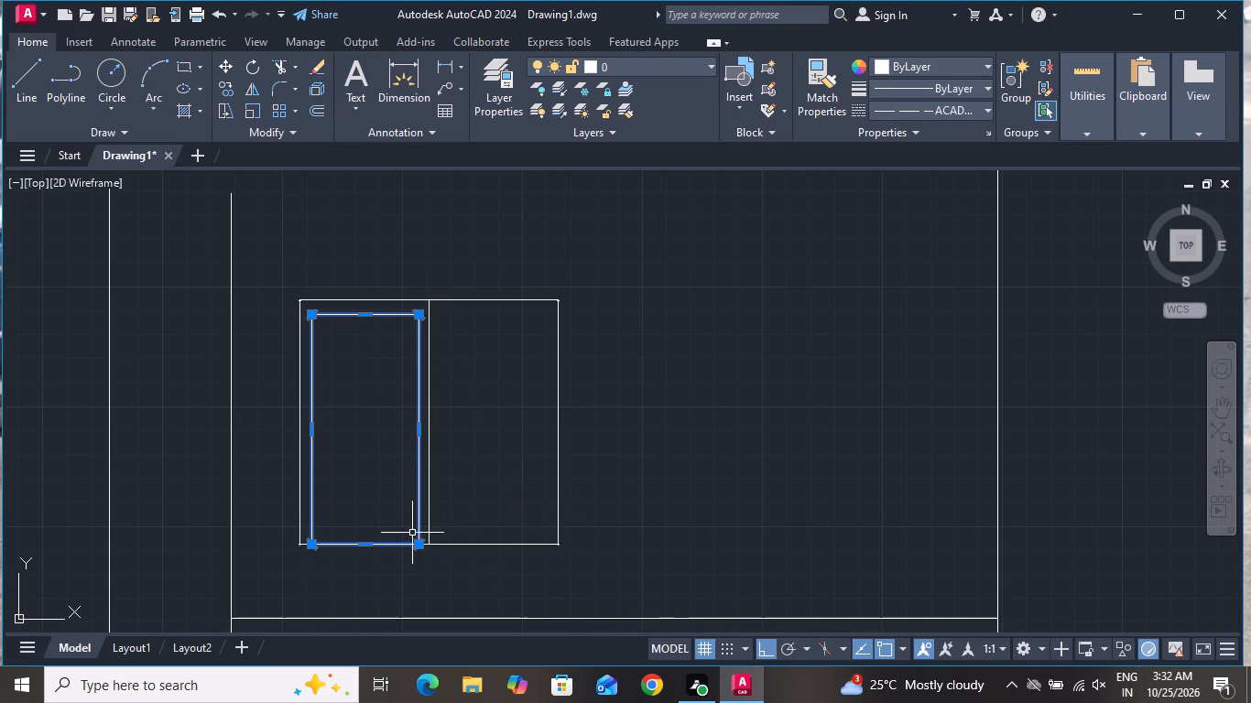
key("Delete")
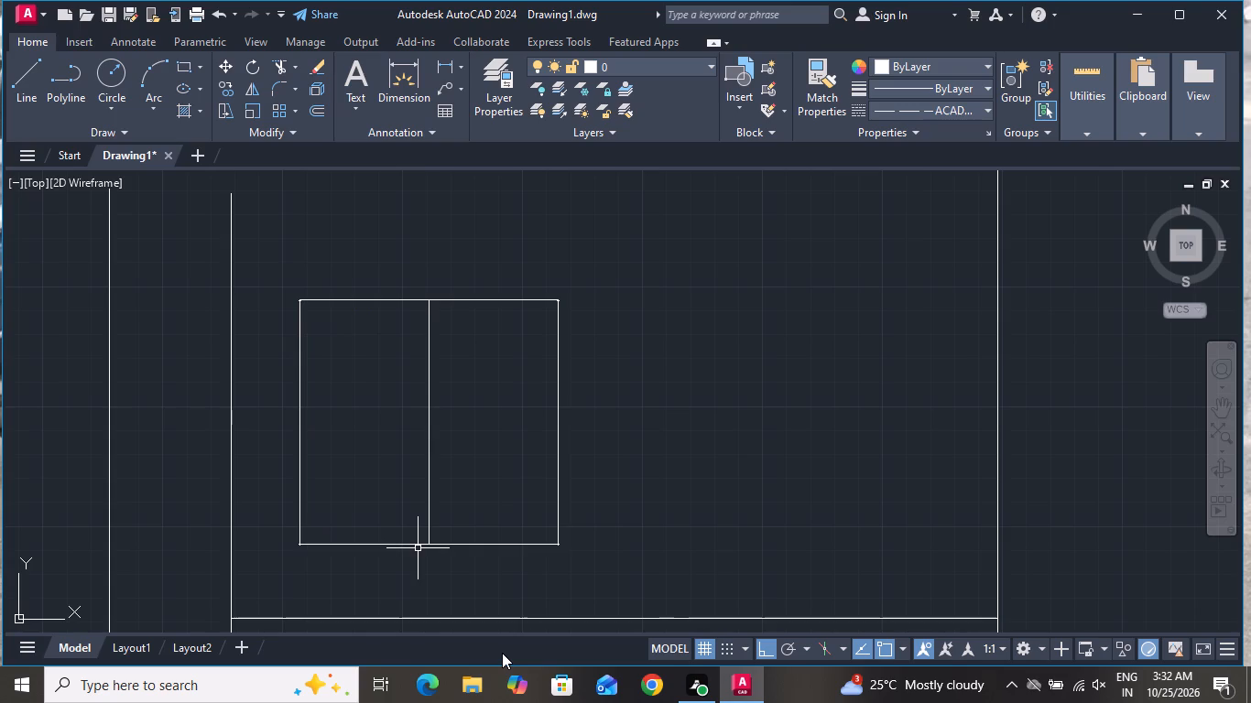
Draw an inset panel rectangle about 1311 by 2727 within the left half of the upper-floor rectangle.
left_click(185, 62)
left_click(183, 62)
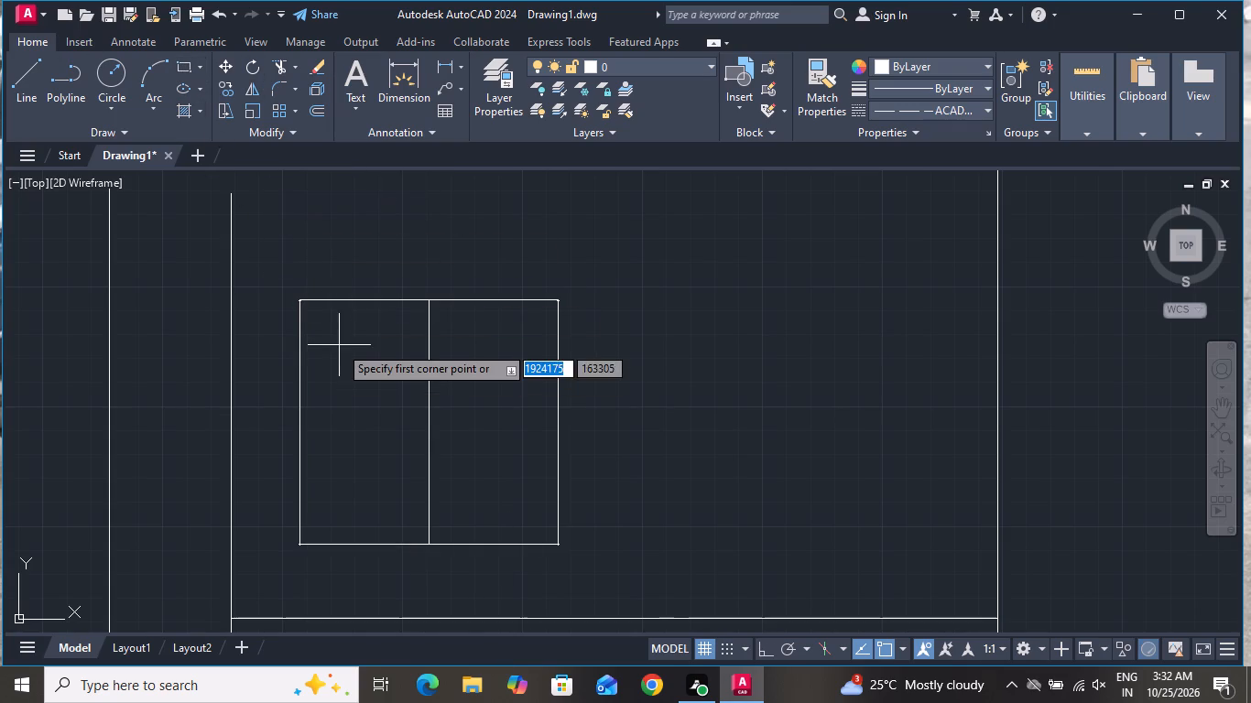
left_click(313, 319)
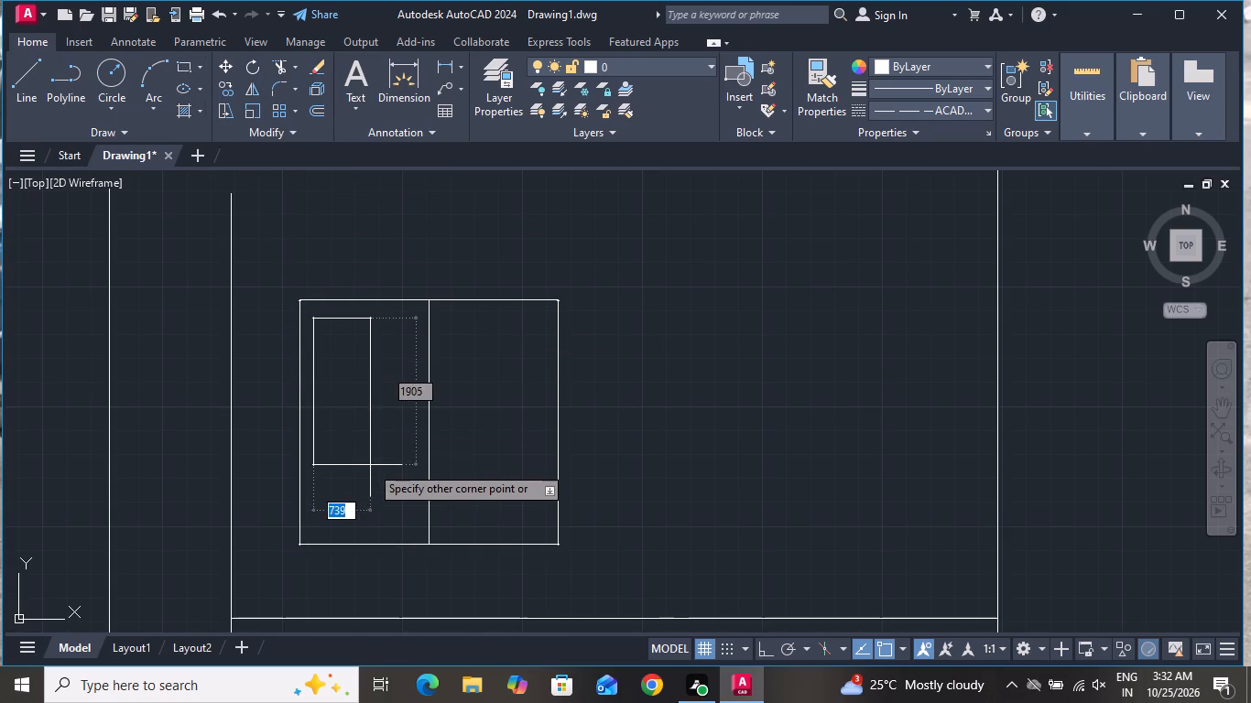
left_click(414, 528)
Copy the inset panel rectangle horizontally about 1660 into the right half of the upper-floor rectangle.
left_click(390, 314)
left_click(380, 331)
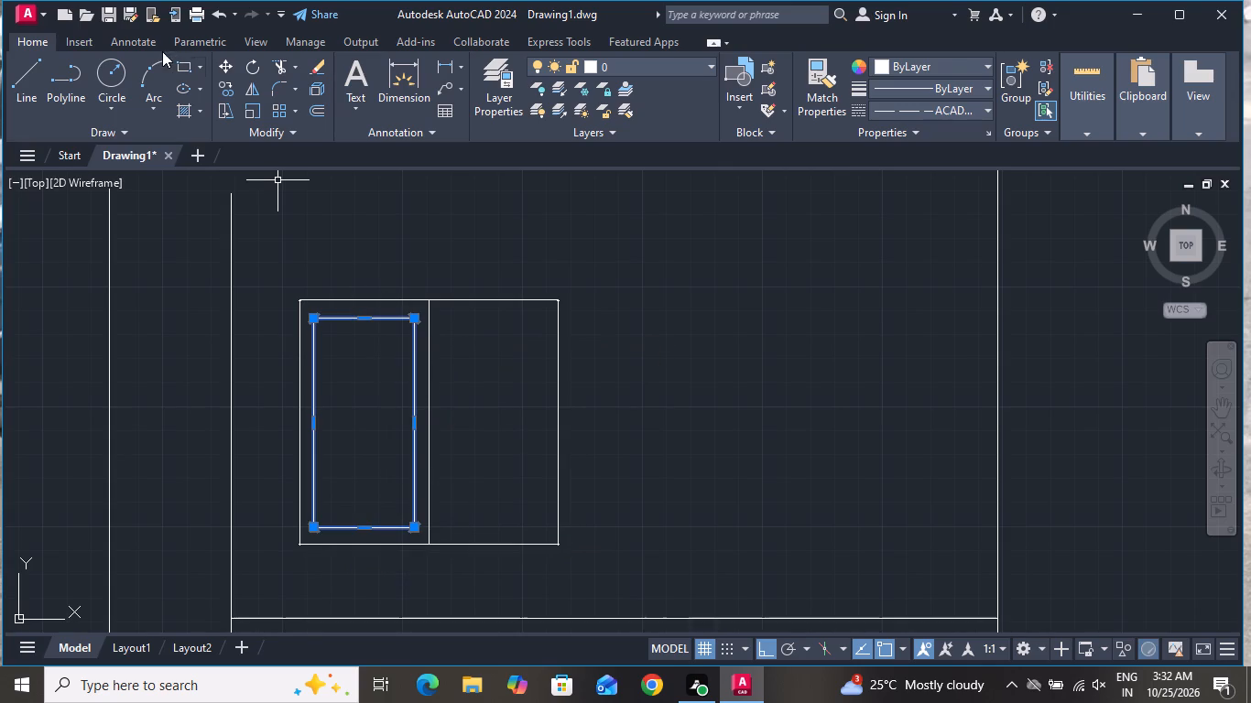
left_click(223, 84)
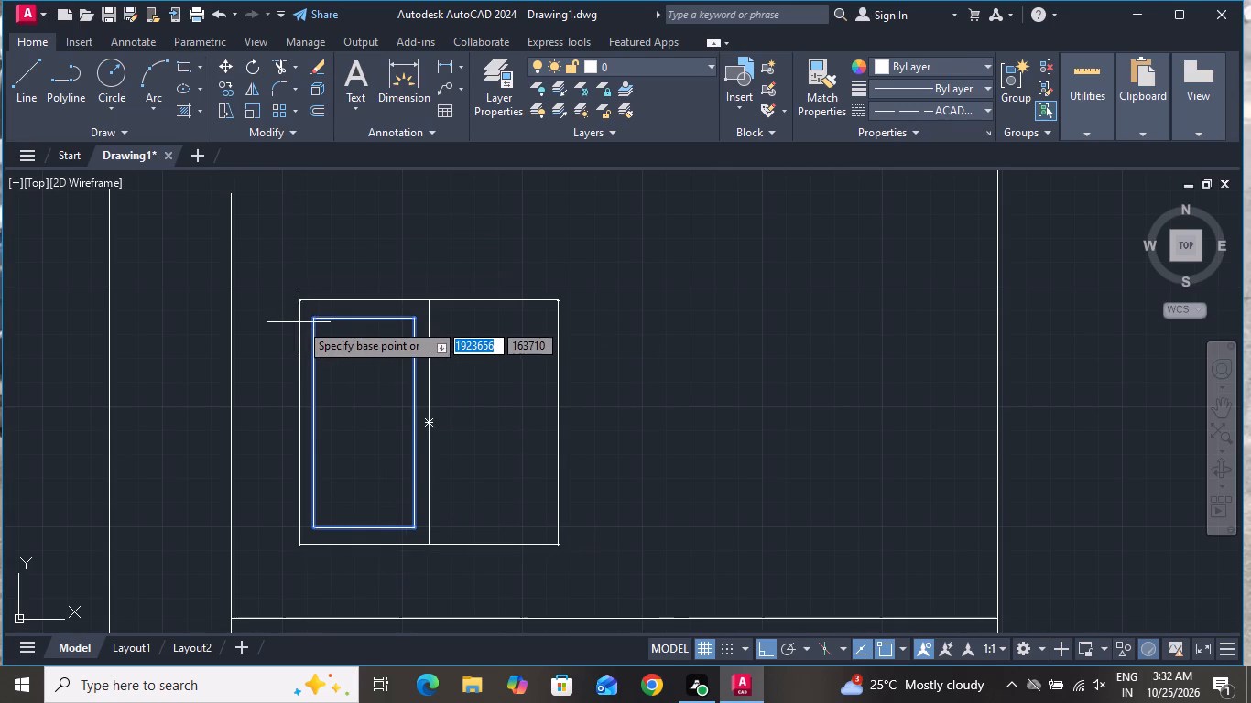
left_click(317, 319)
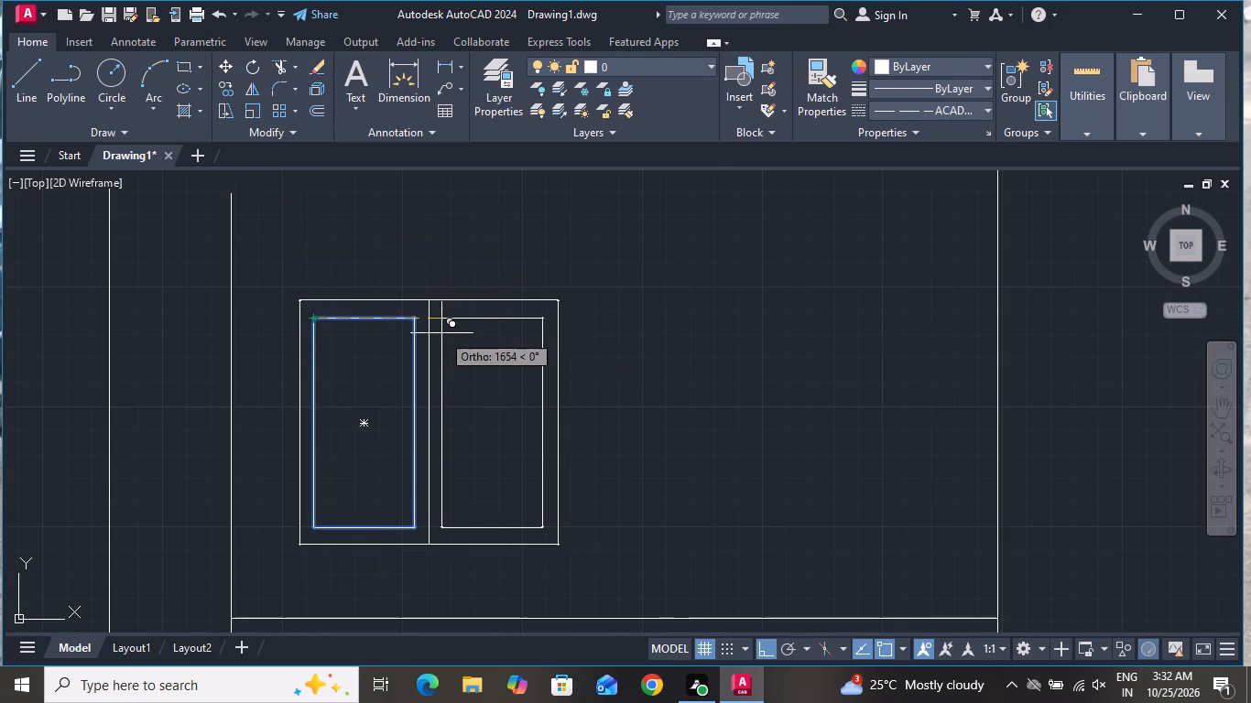
left_click(441, 336)
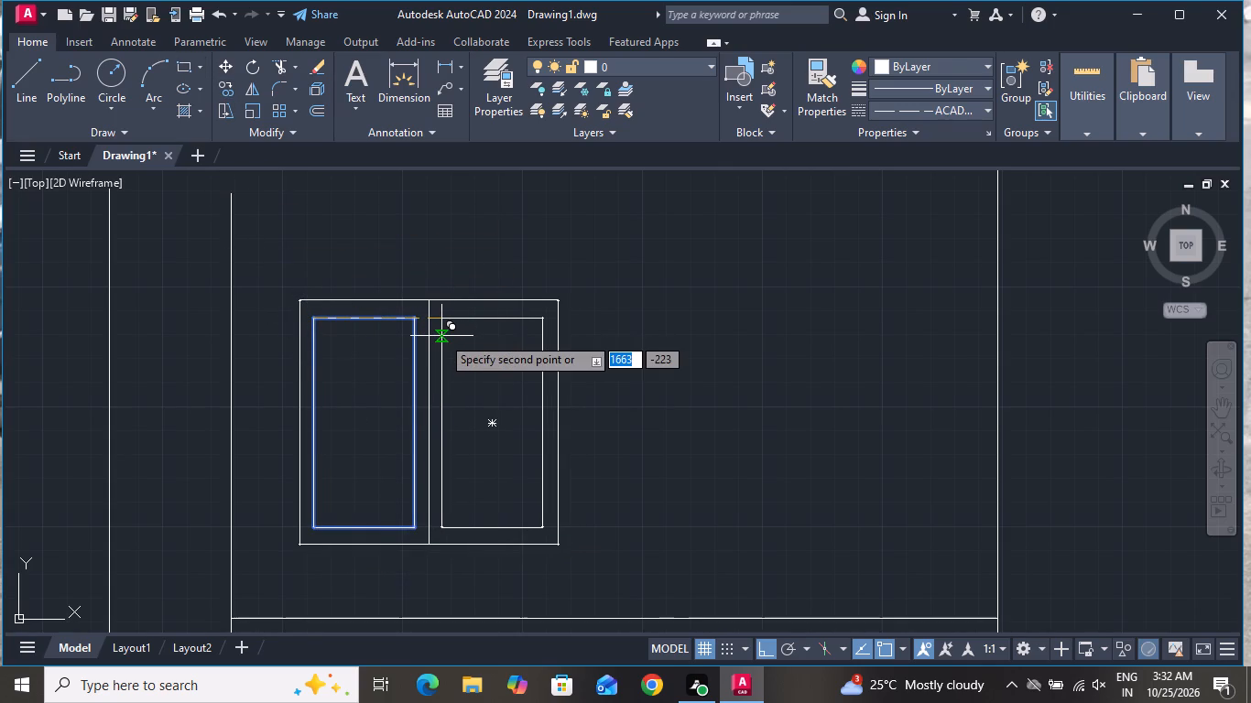
right_click(397, 227)
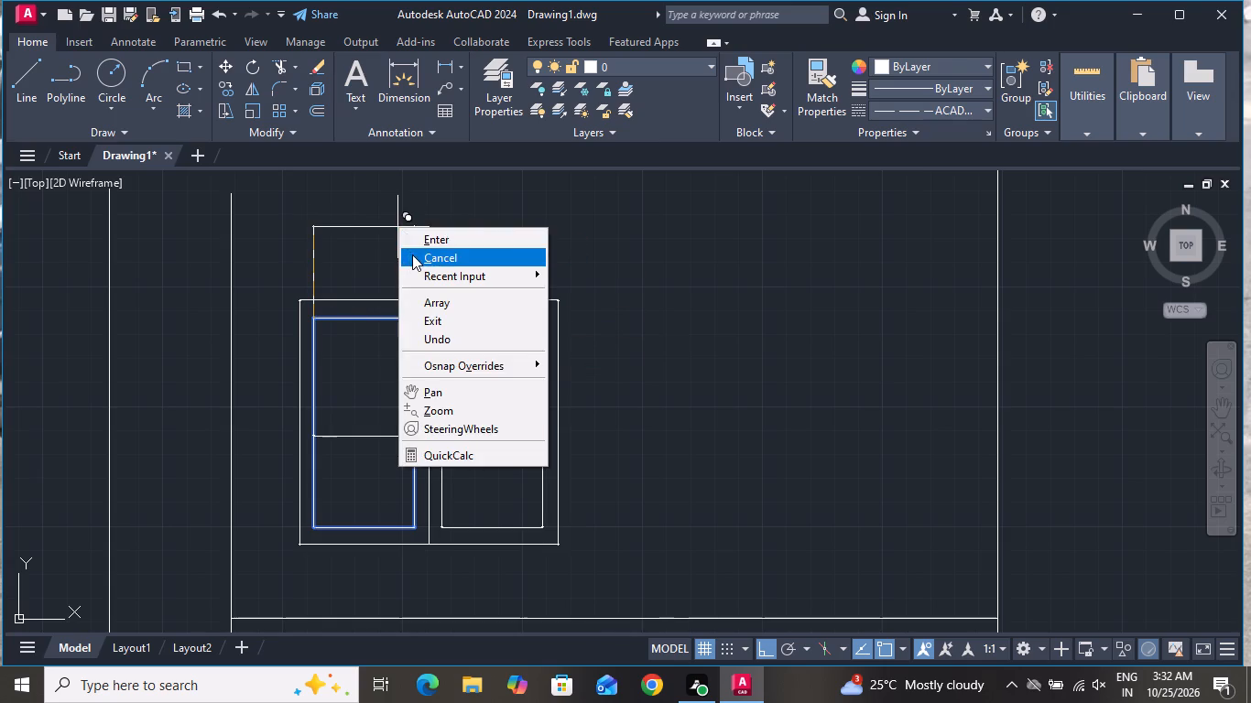
left_click(412, 254)
Offset both inset panel rectangles of the upper-floor window inward by 40.
type("O")
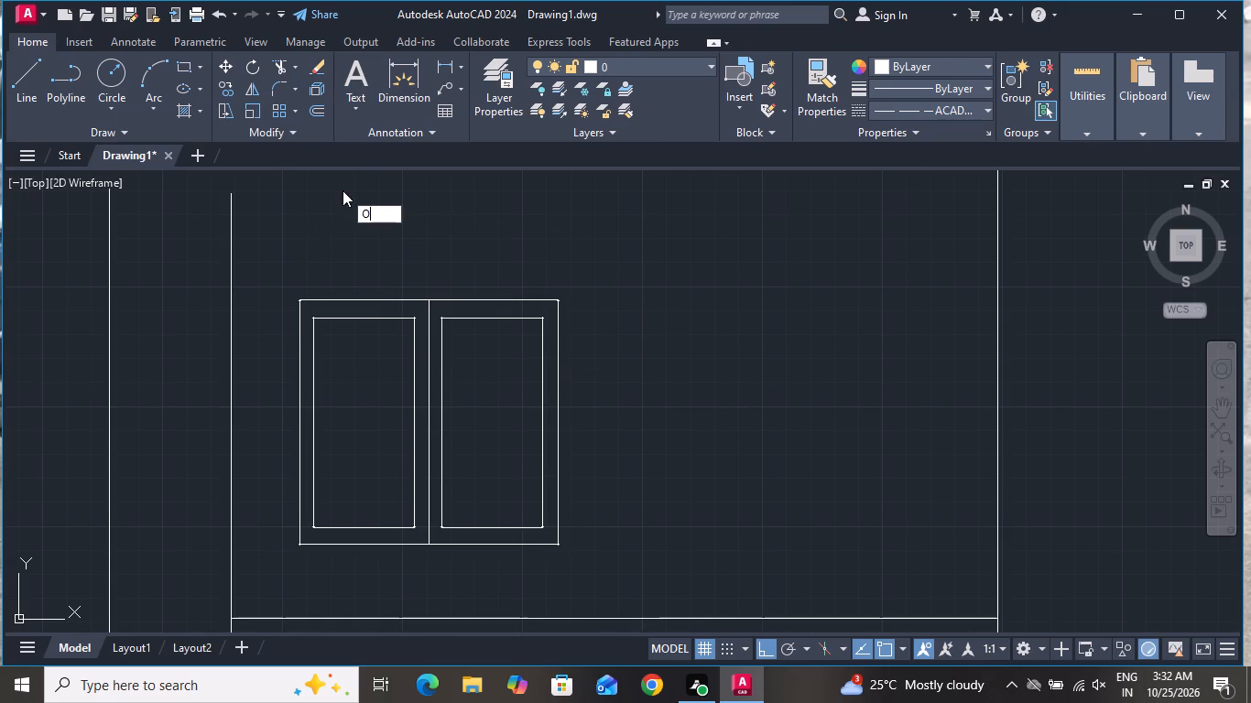
key("space")
type("40")
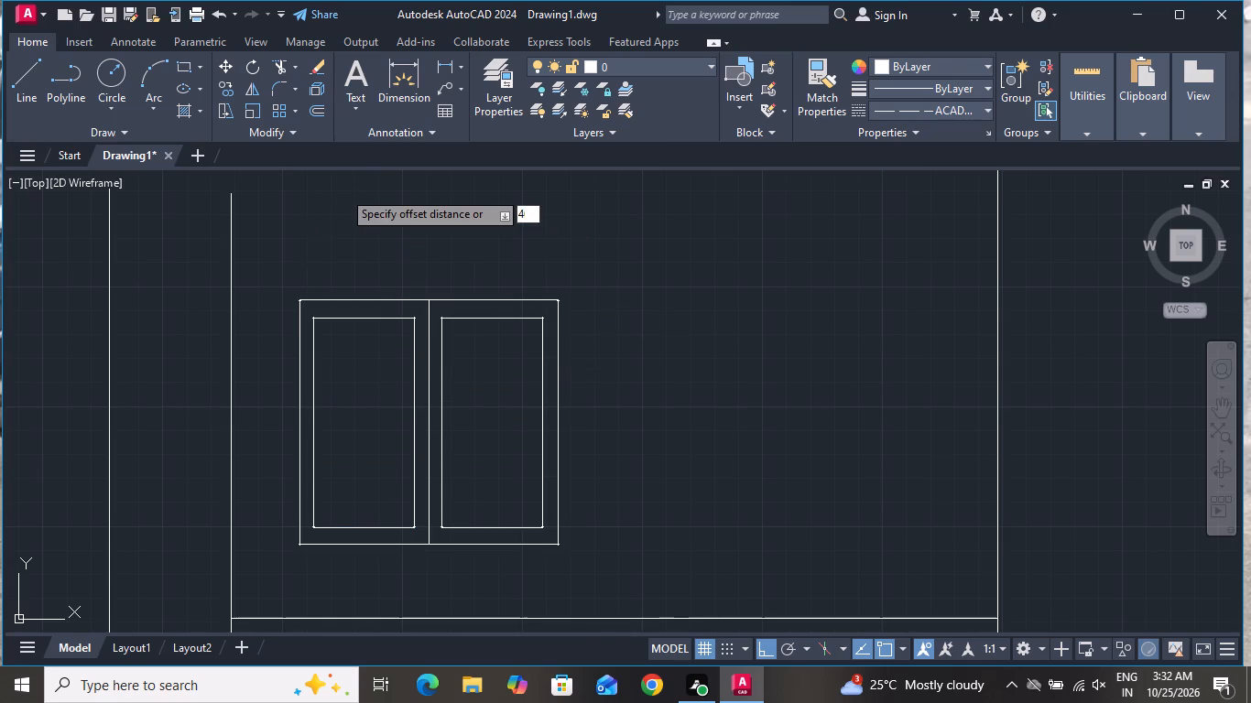
key("space")
left_click(358, 319)
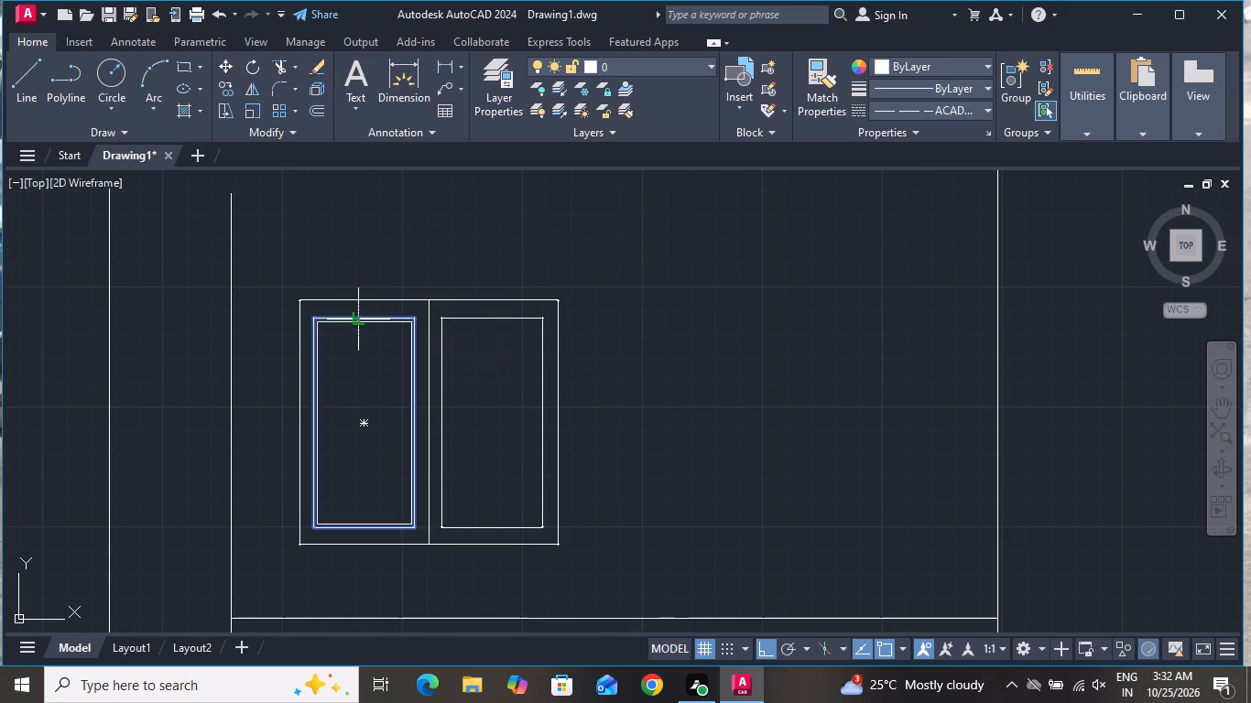
left_click(357, 358)
left_click(488, 320)
left_click(479, 345)
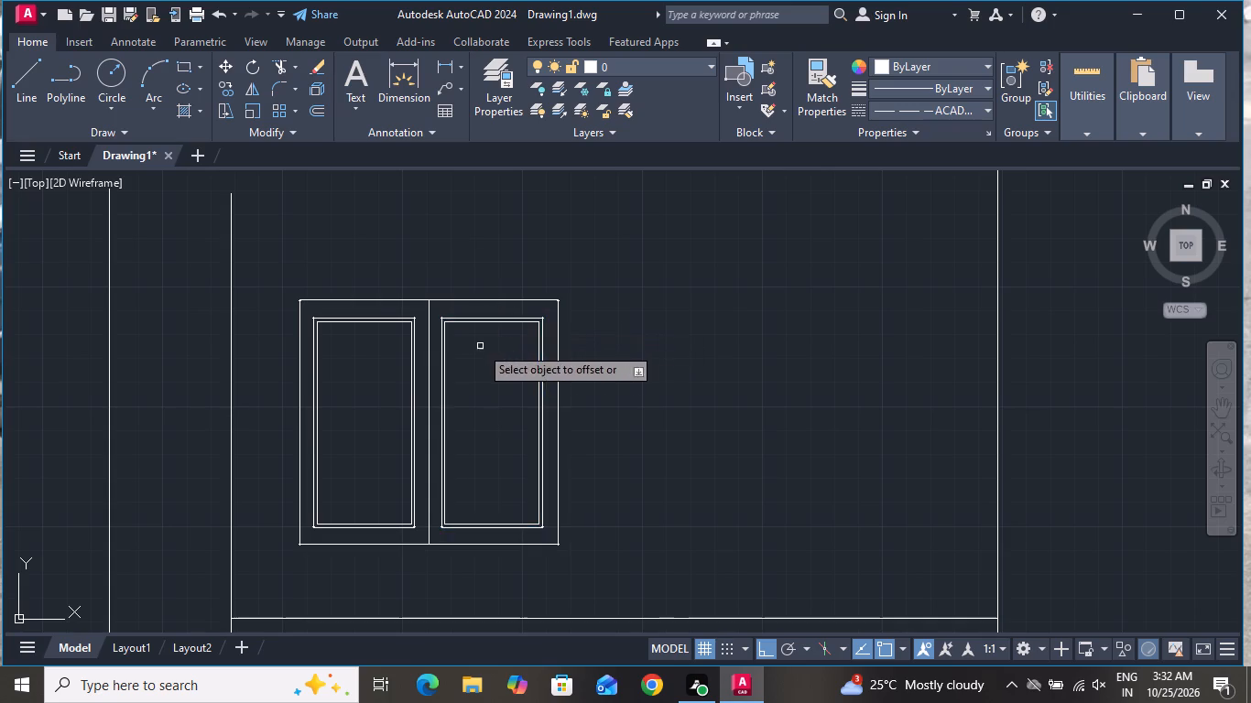
Offset the window's vertical centre line by 40 to both sides.
scroll(563, 351, "down", 1)
scroll(494, 335, "up", 2)
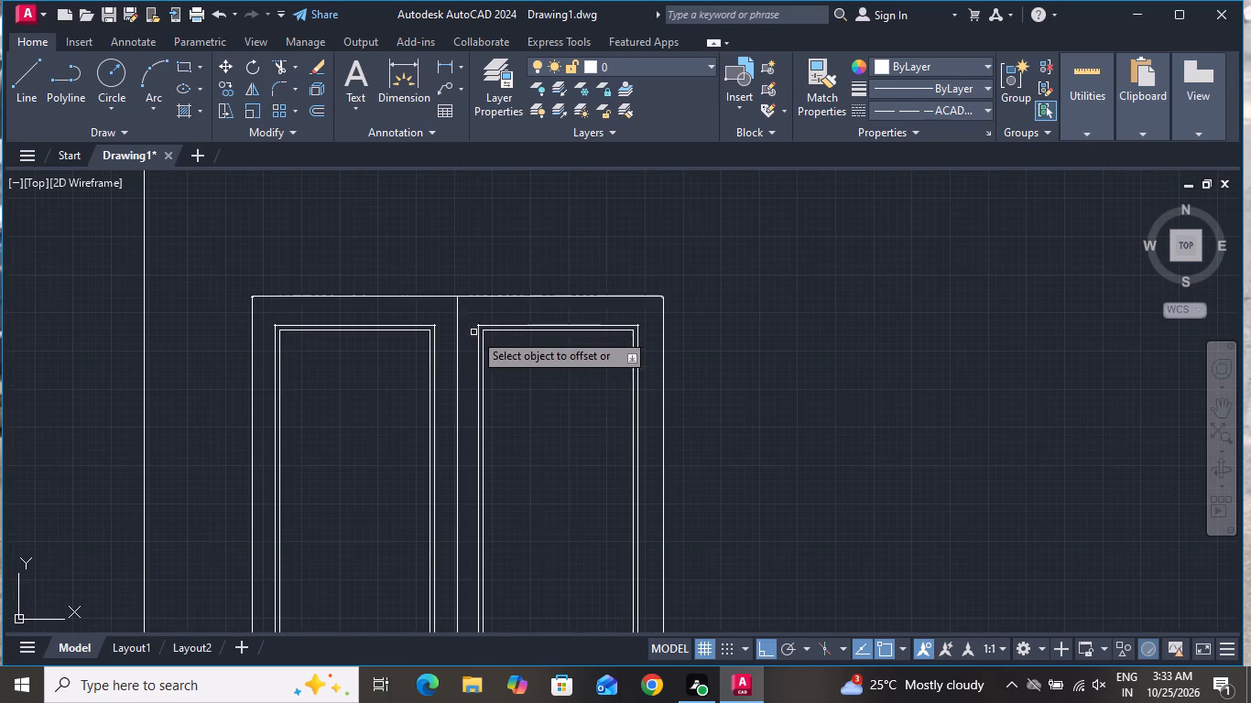
left_click(459, 320)
left_click(436, 323)
left_click(455, 324)
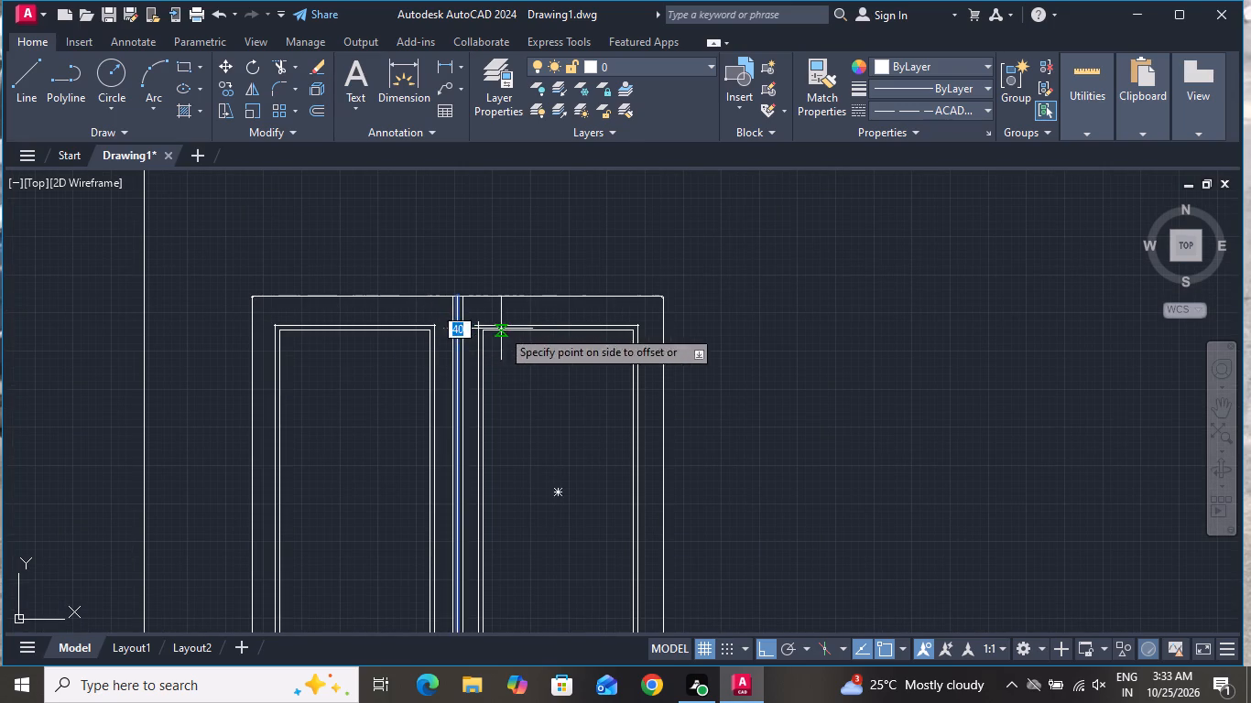
left_click(503, 330)
scroll(505, 268, "down", 2)
right_click(581, 310)
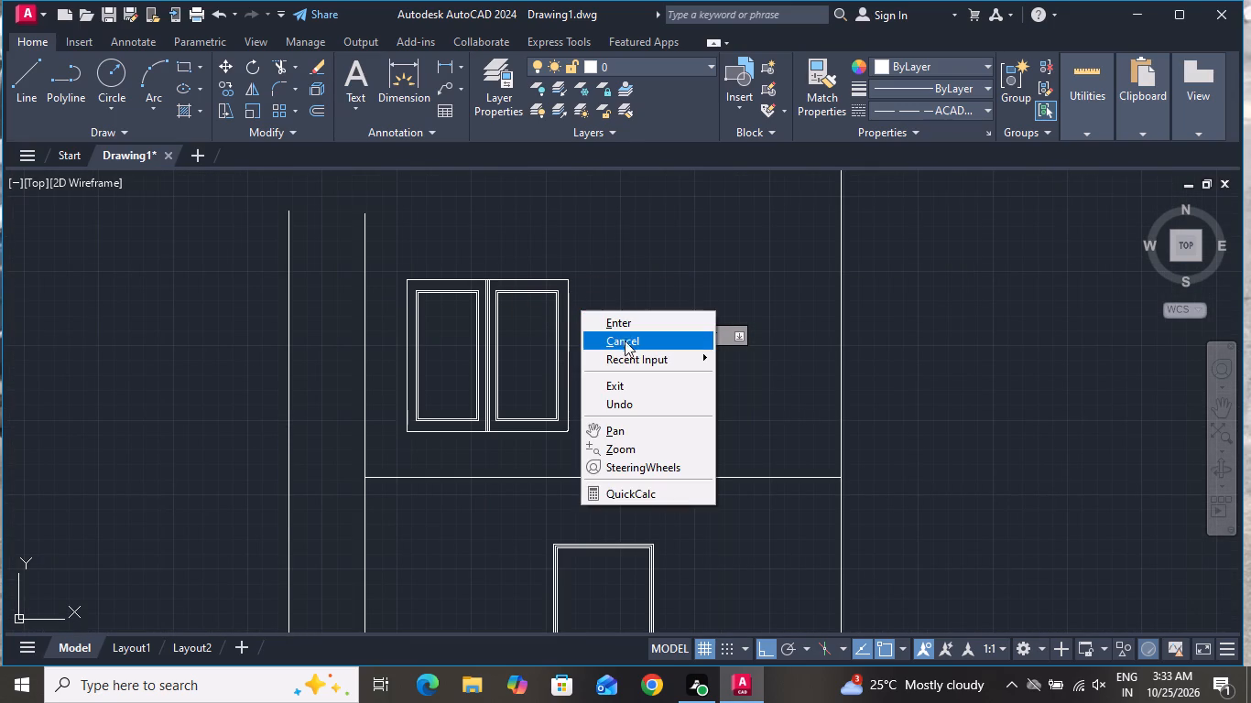
left_click(625, 344)
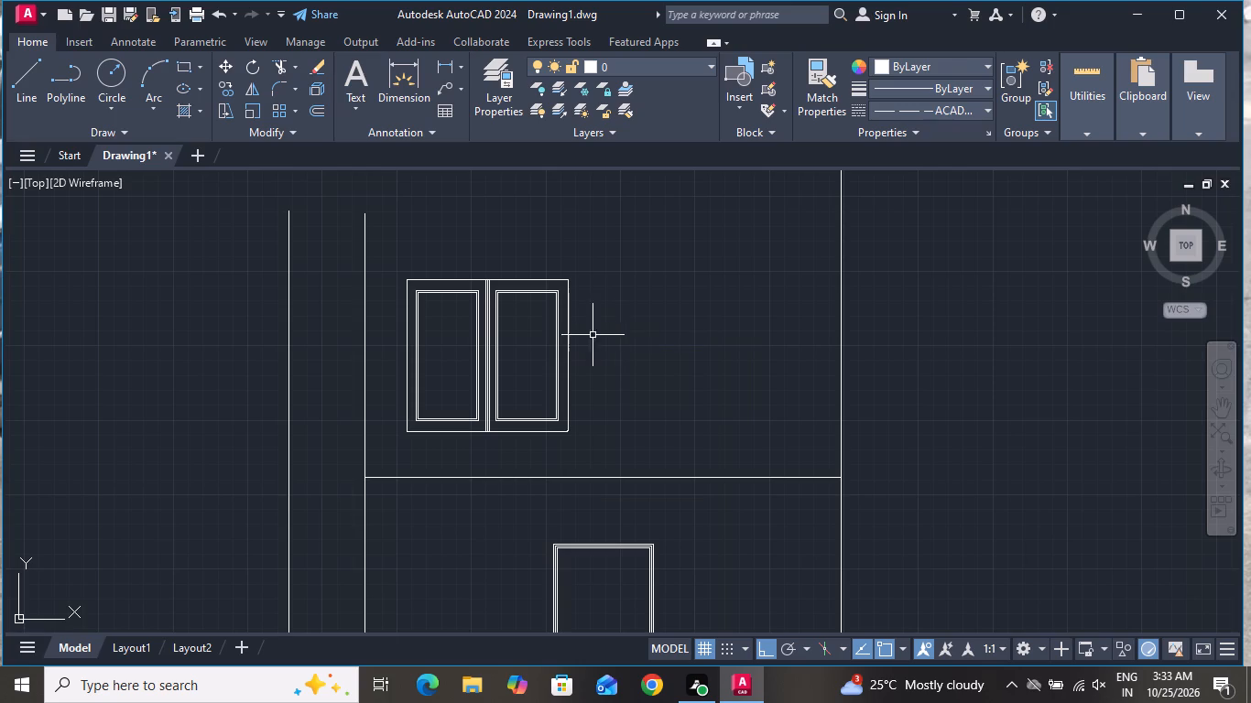
Delete the original centre line between the two offset divider lines of the window.
scroll(538, 322, "up", 3)
scroll(324, 322, "up", 3)
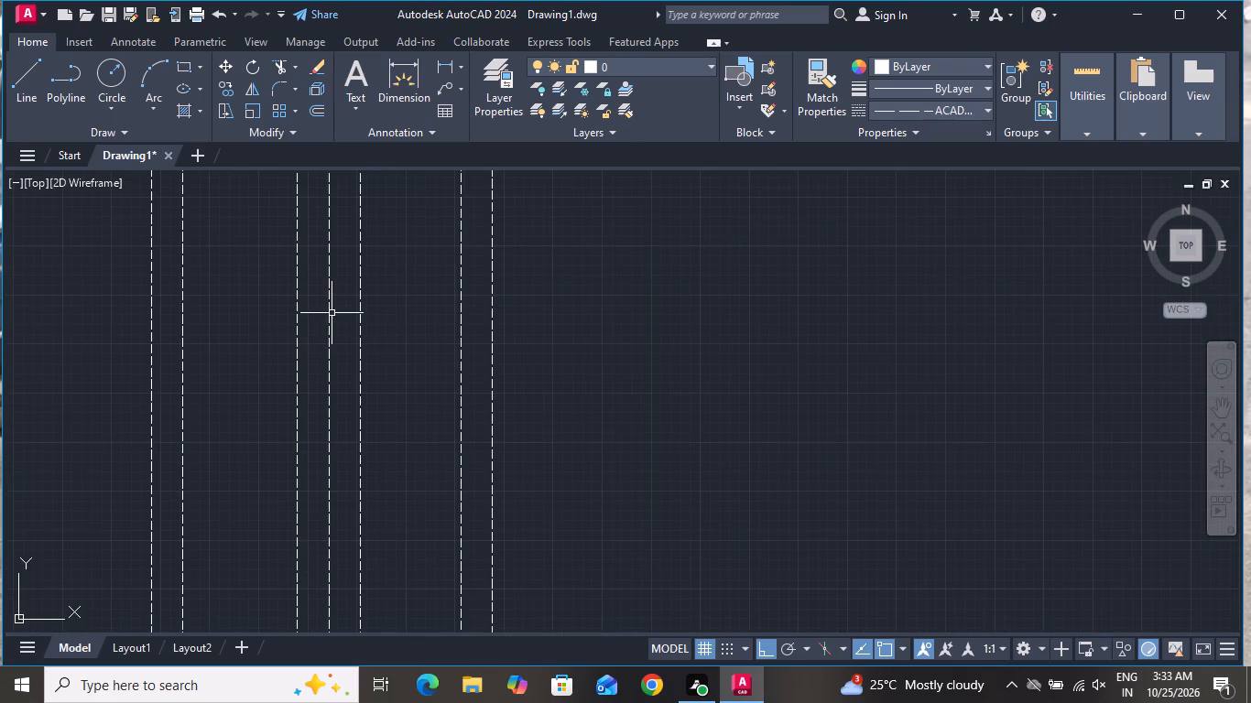
left_click(336, 310)
left_click(314, 328)
key("Delete")
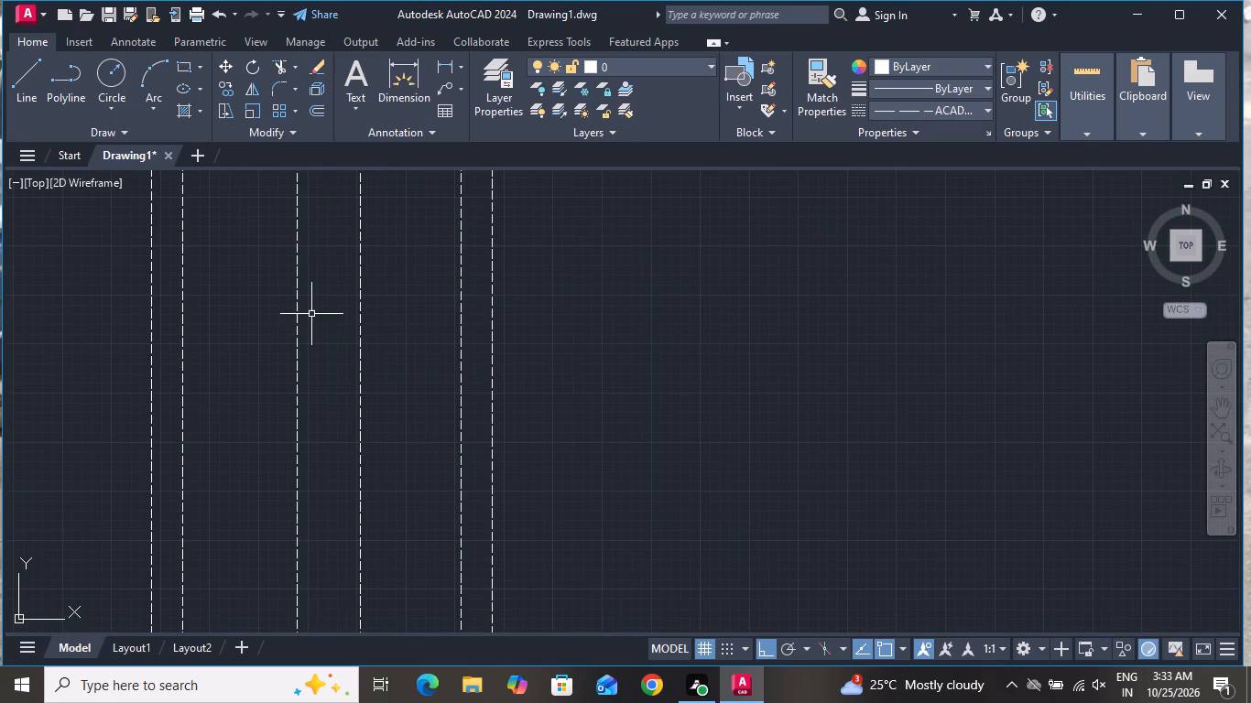
Copy the complete two-panel window horizontally about 5014 to the right on the upper floor, using its lower-left corner as base point.
scroll(412, 264, "down", 4)
scroll(506, 305, "down", 3)
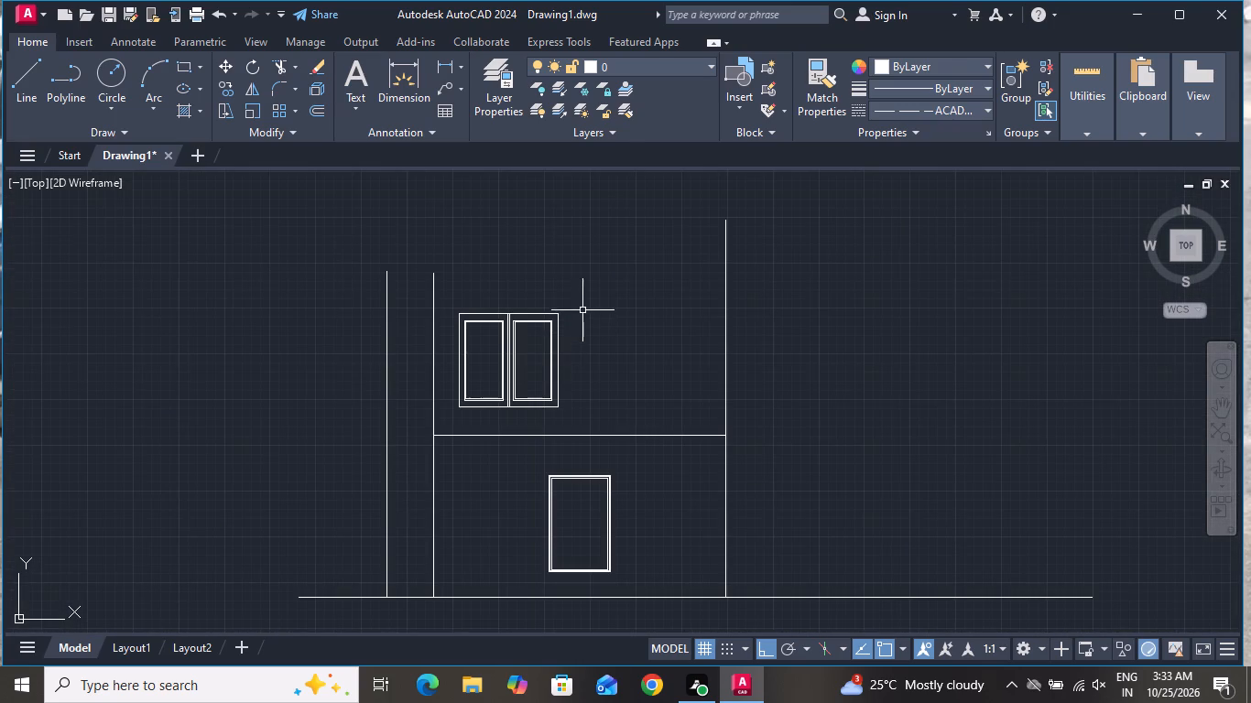
left_click(583, 308)
left_click(459, 414)
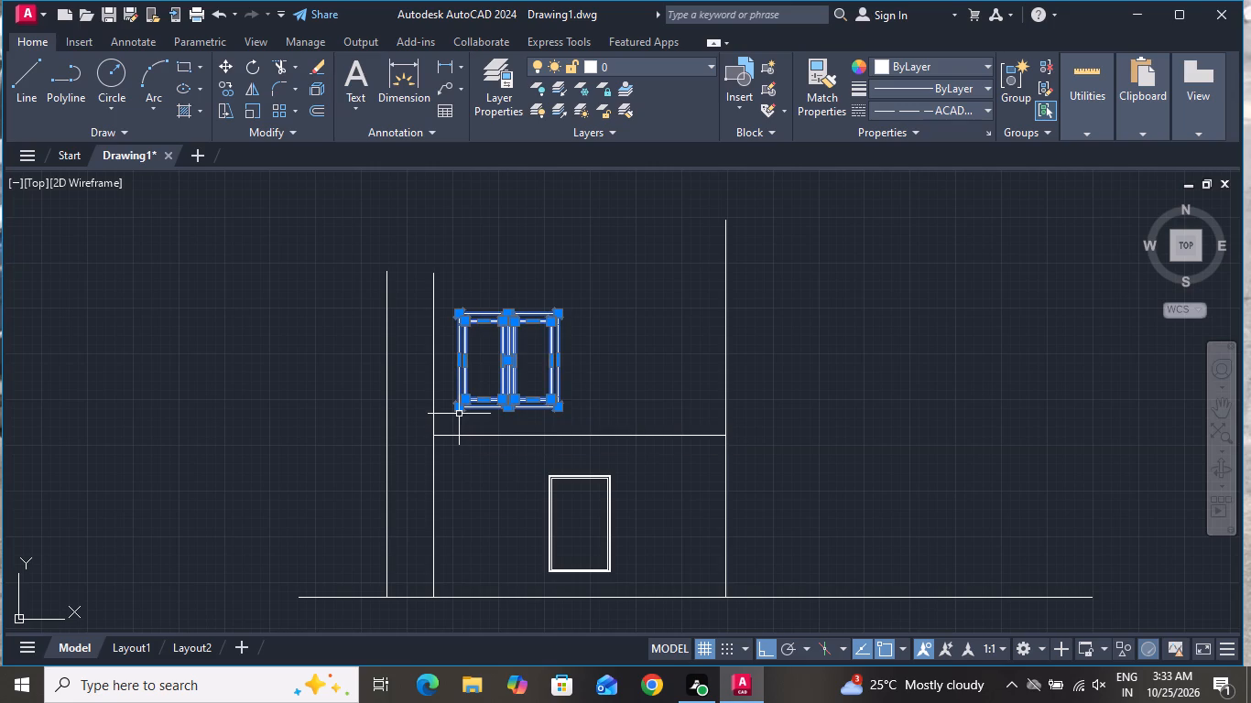
scroll(451, 400, "up", 4)
scroll(451, 397, "down", 3)
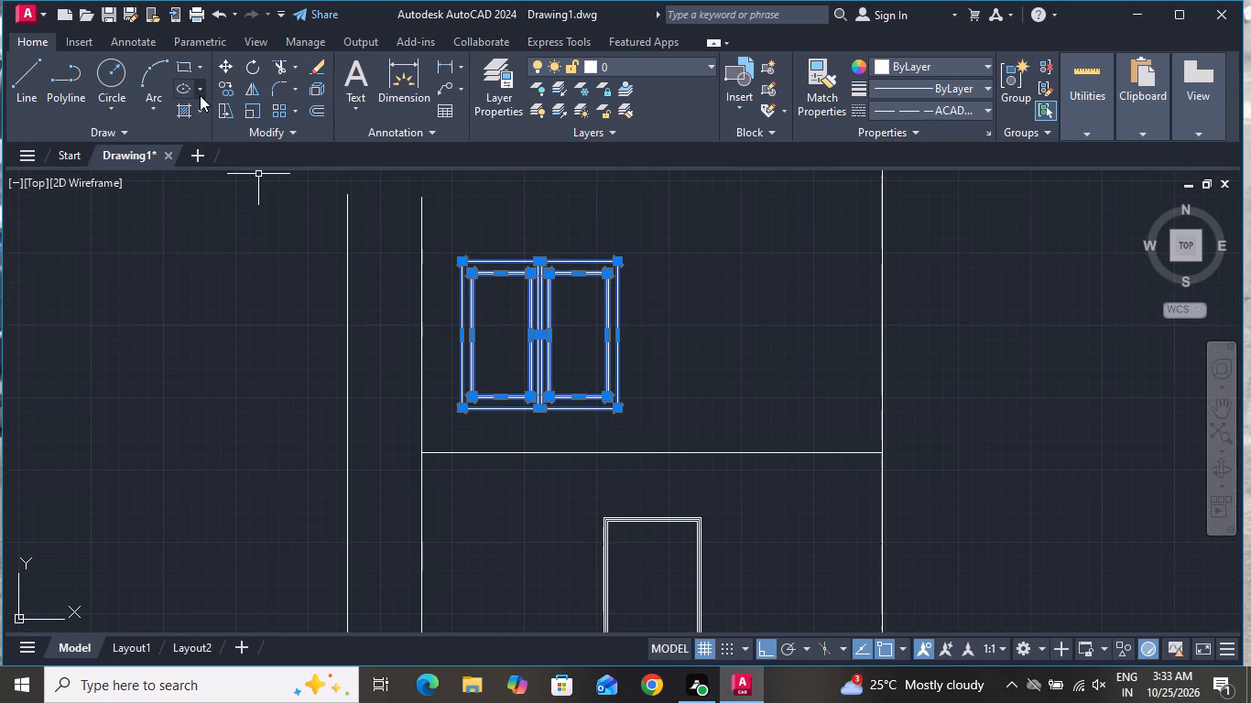
left_click(220, 81)
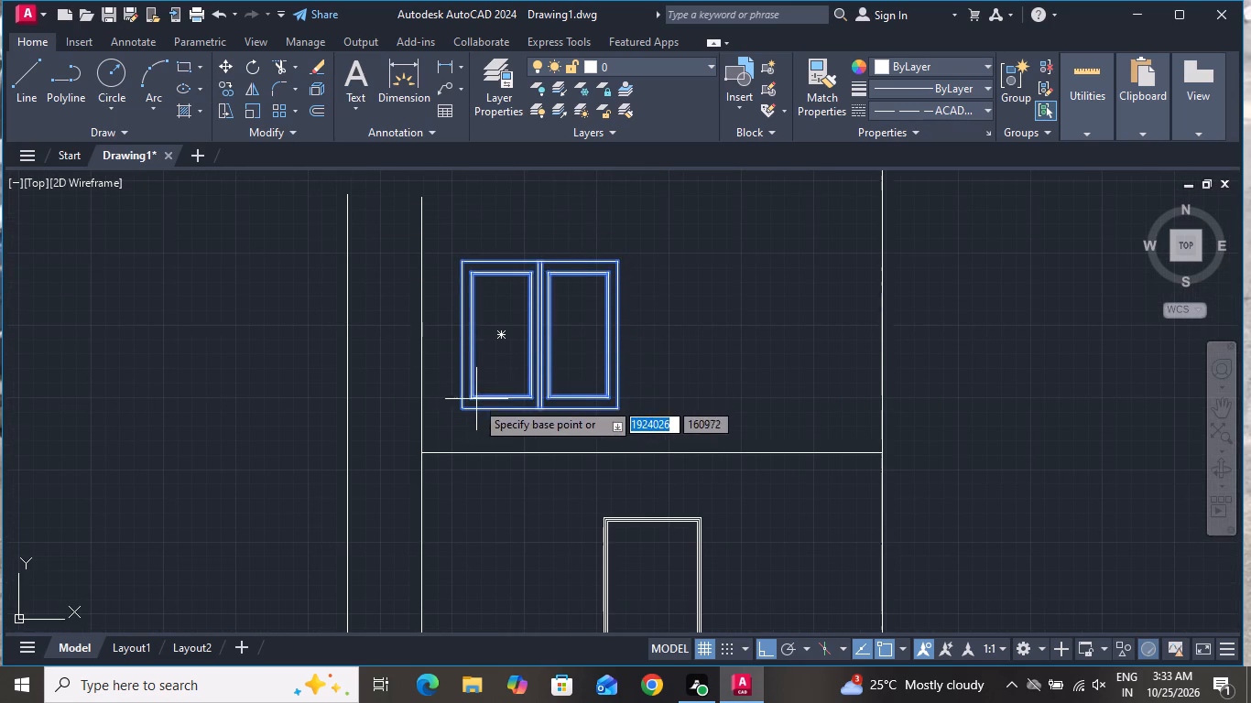
left_click(461, 412)
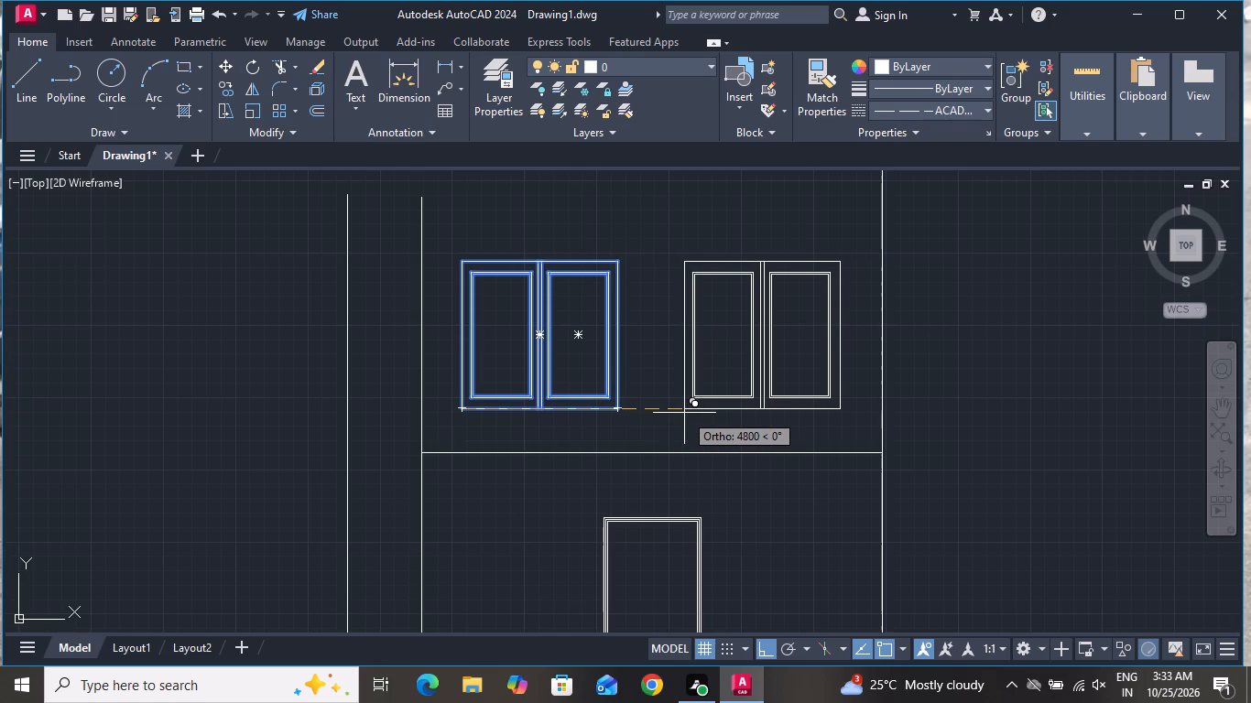
left_click(694, 409)
right_click(692, 406)
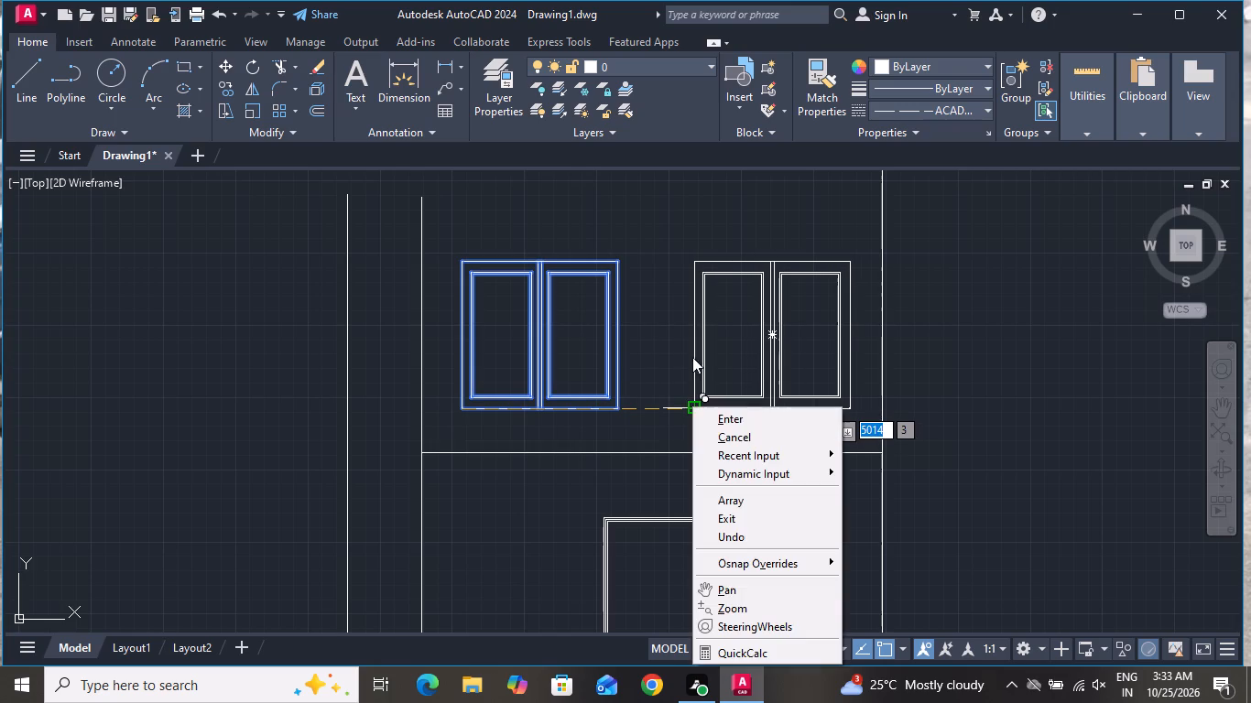
left_click(721, 429)
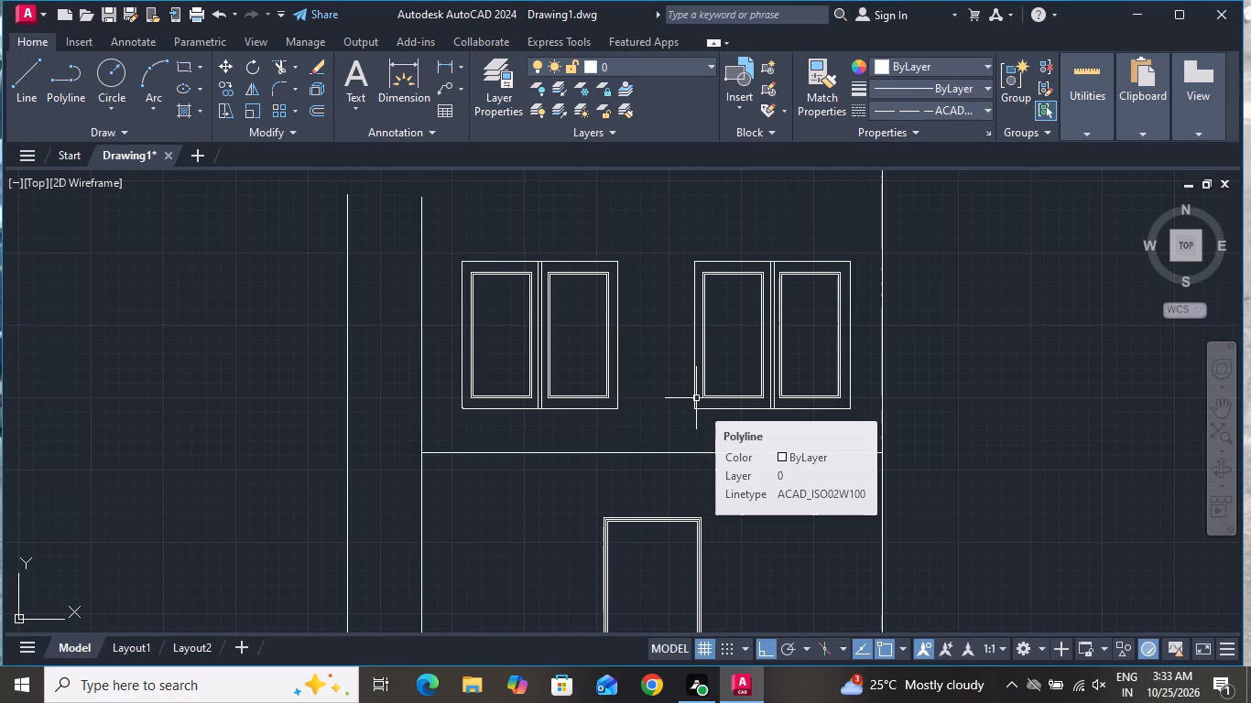
Draw a horizontal line above the two upper-floor windows, from the inner left wall line to the right wall line.
scroll(692, 403, "down", 3)
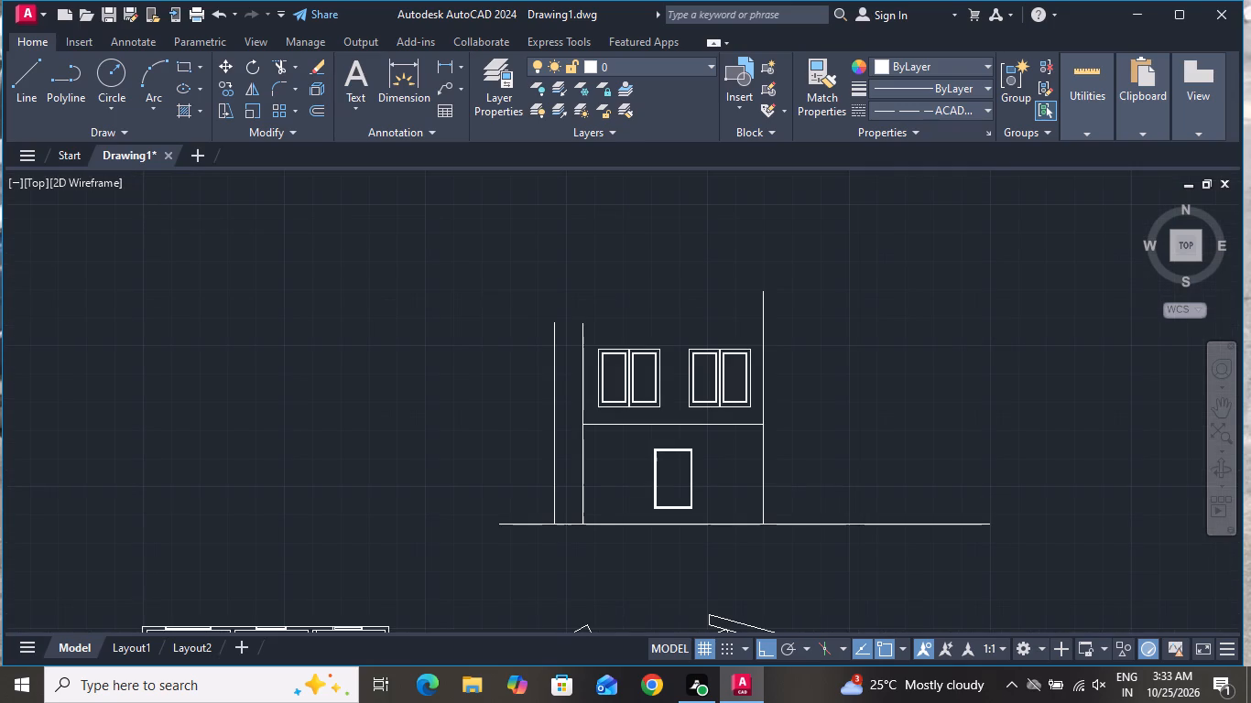
left_click(24, 71)
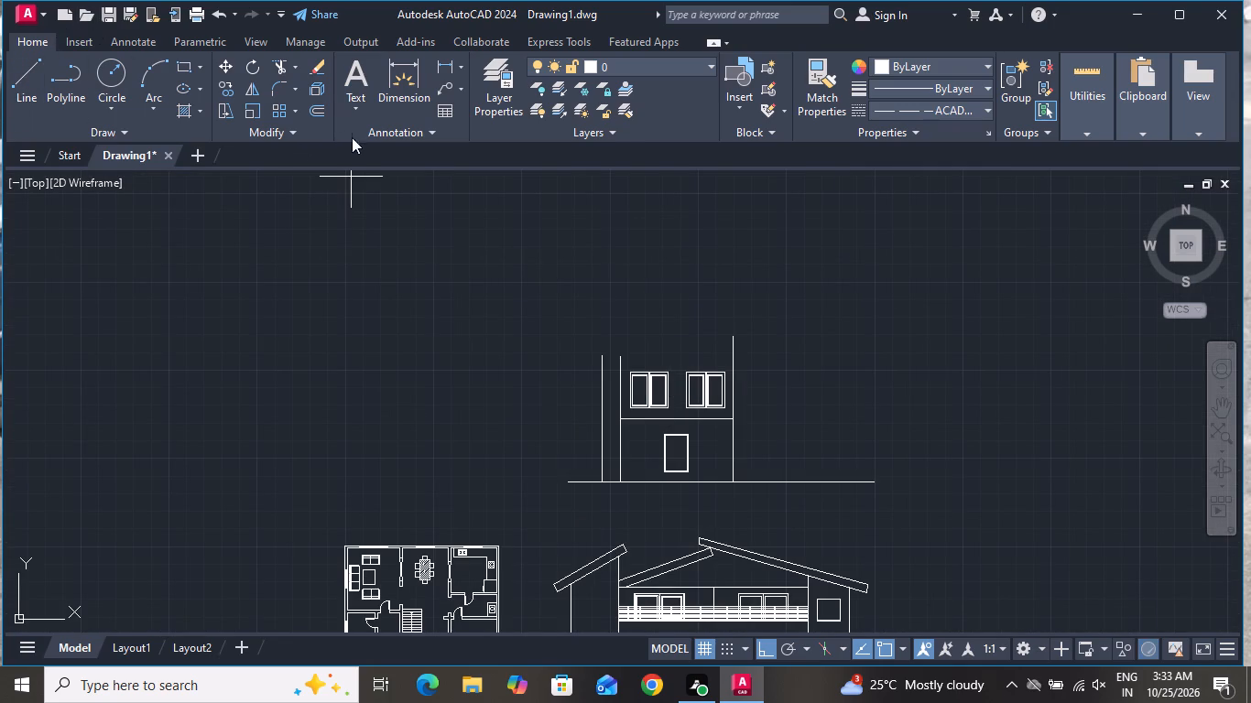
scroll(419, 190, "up", 3)
scroll(398, 137, "down", 2)
scroll(488, 239, "down", 4)
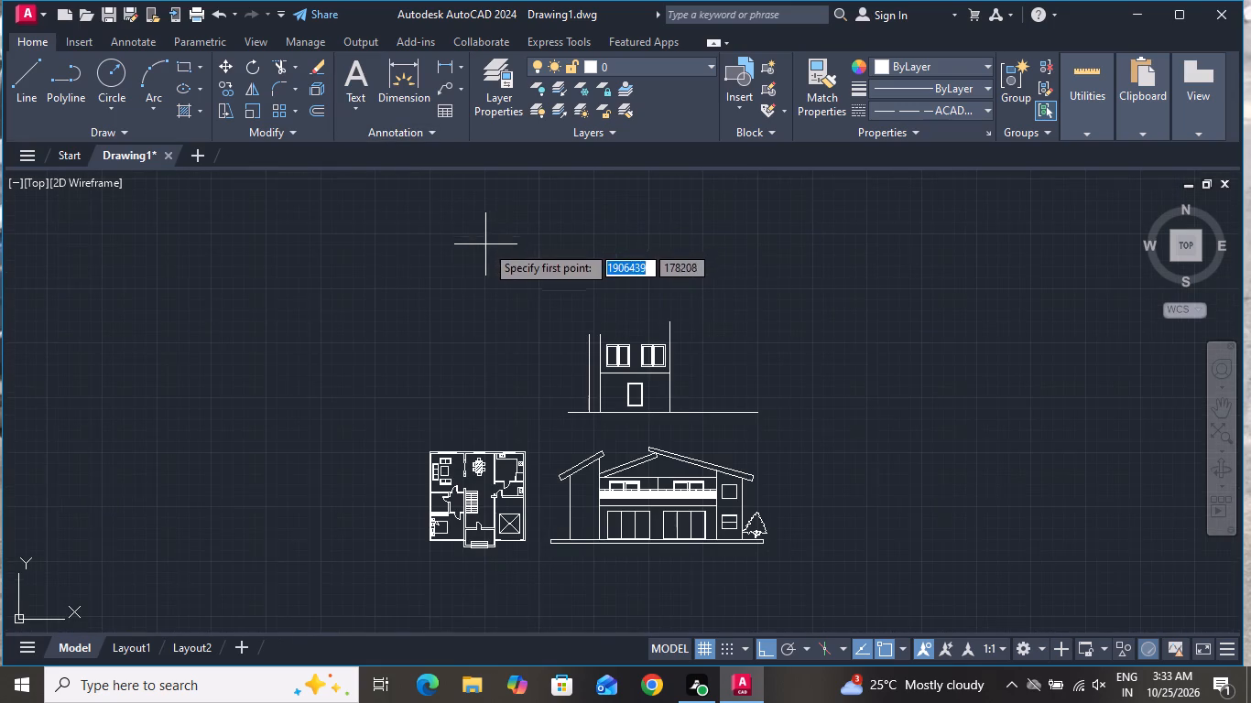
scroll(604, 343, "up", 4)
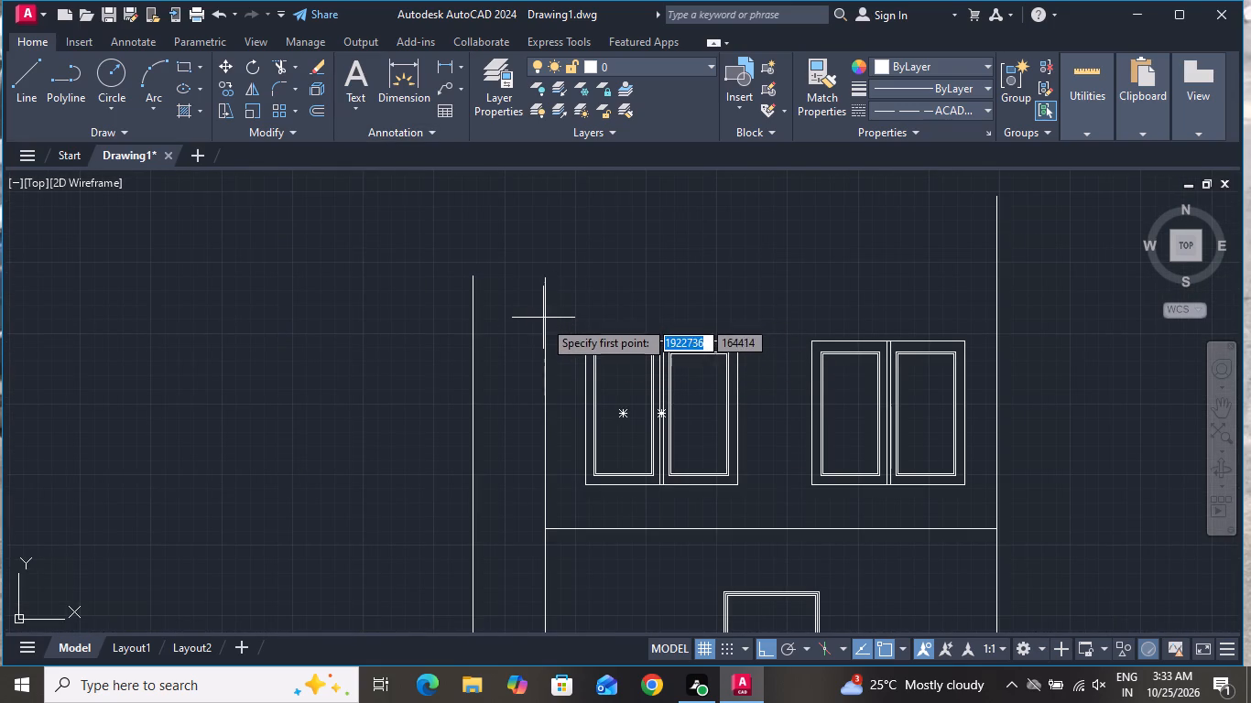
left_click(545, 299)
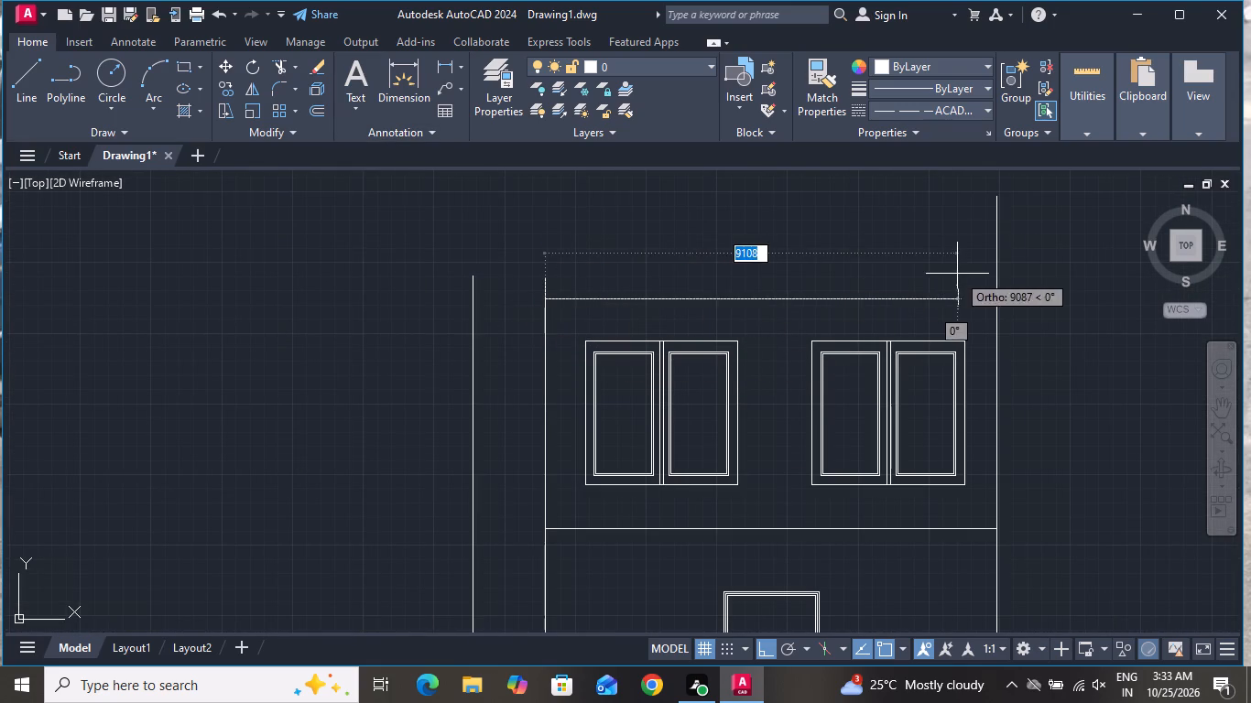
left_click(994, 306)
right_click(998, 307)
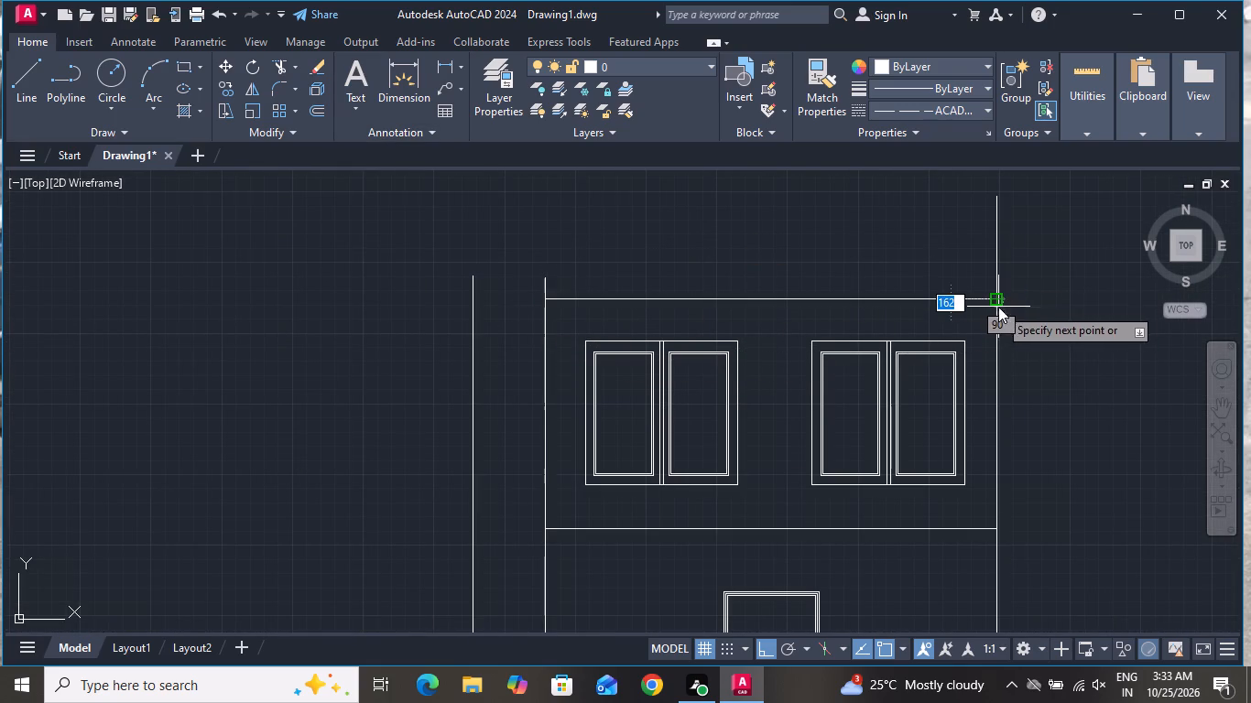
left_click(1019, 327)
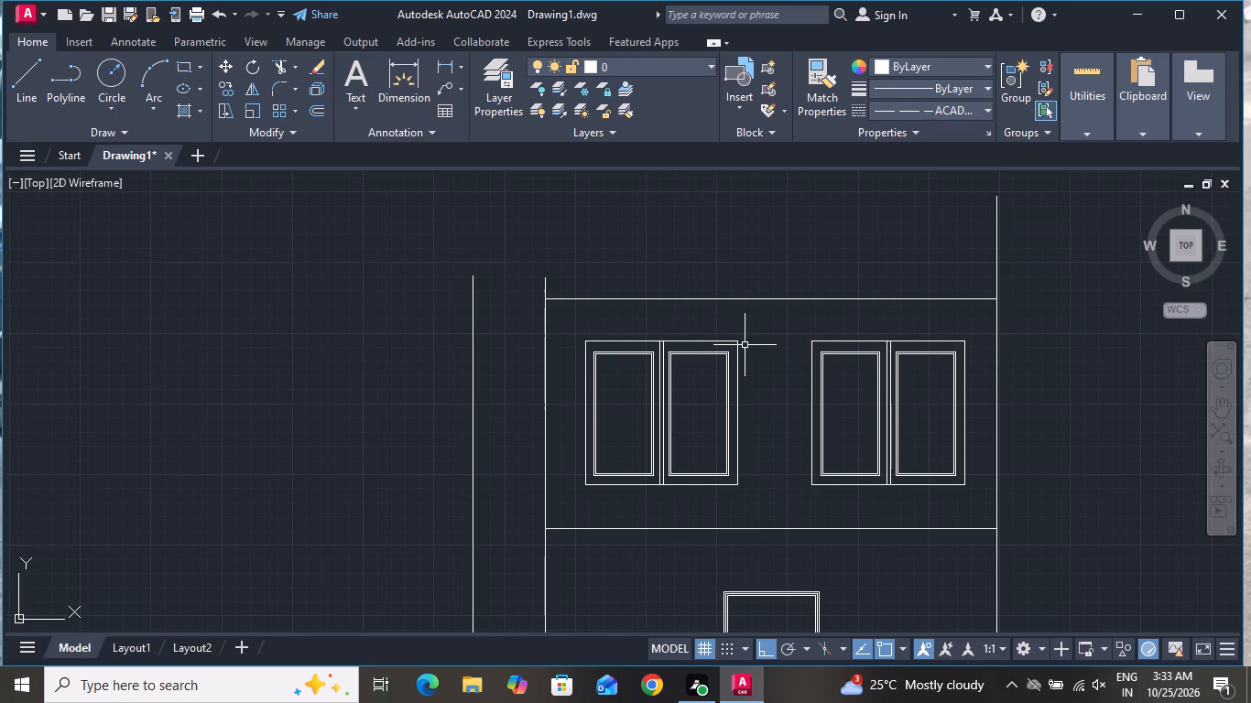
Draw a vertical wall line about 6774 high up from the ground line, to the right of the two-storey block.
scroll(734, 345, "down", 2)
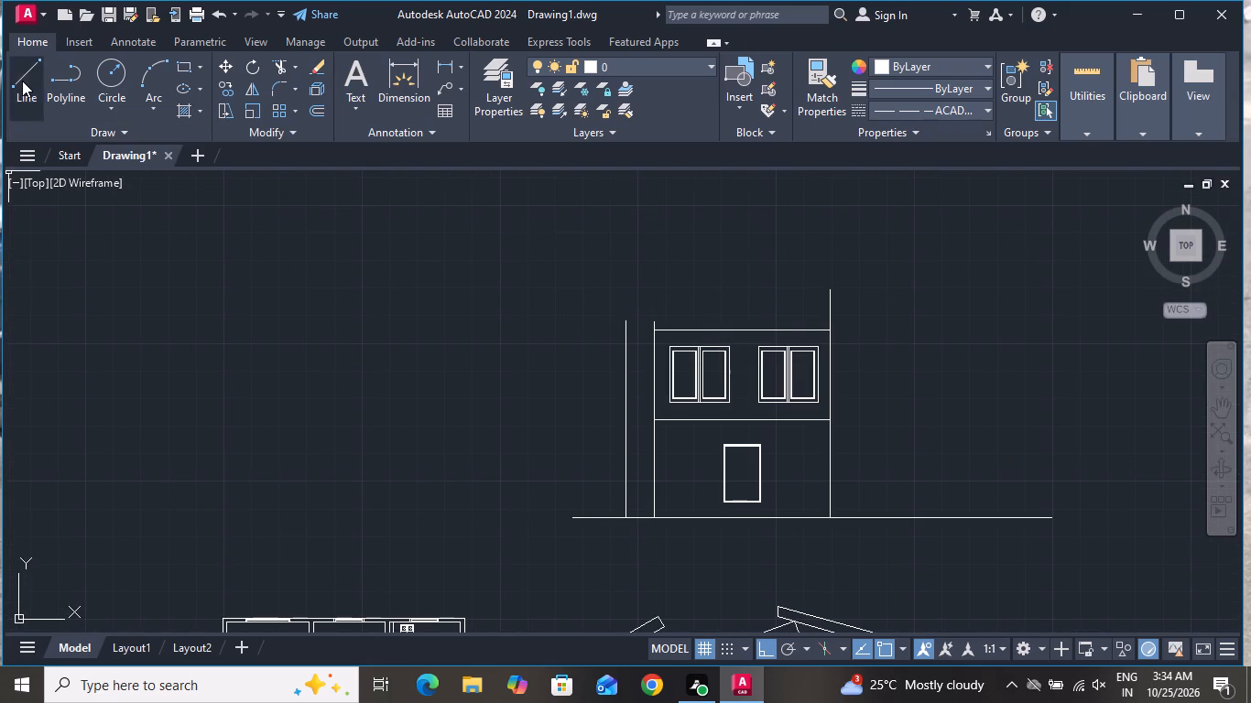
left_click(22, 74)
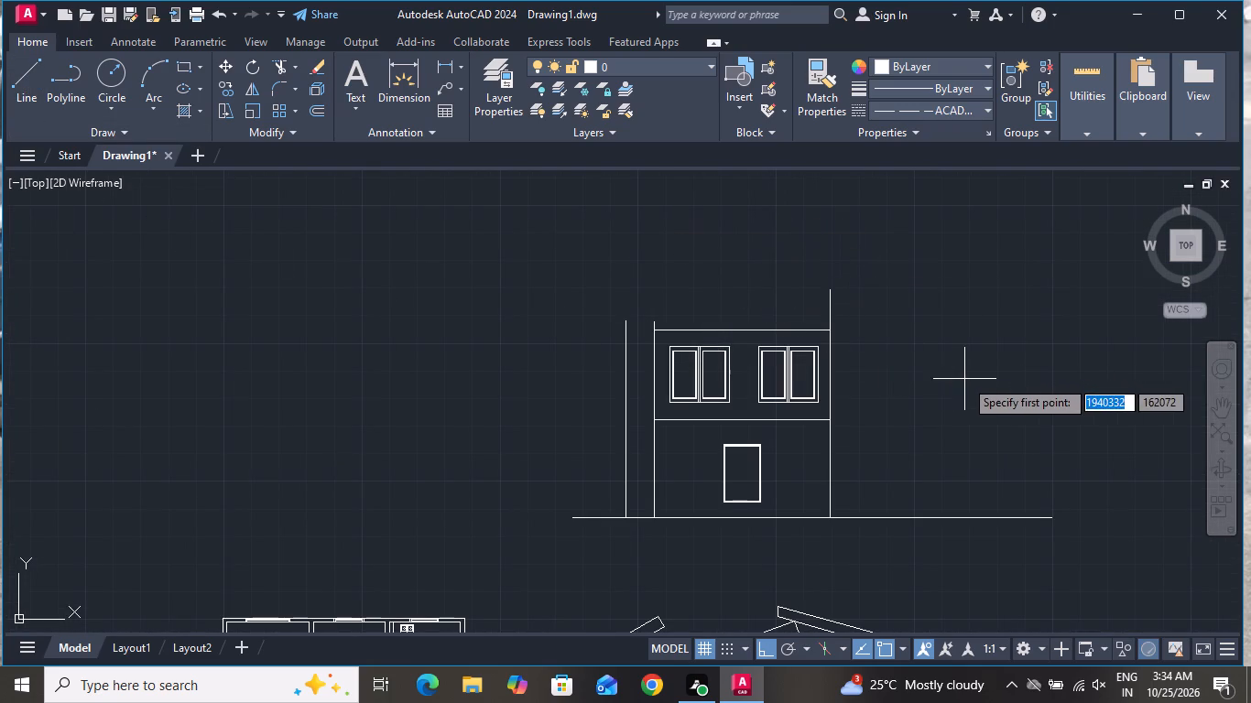
left_click(974, 518)
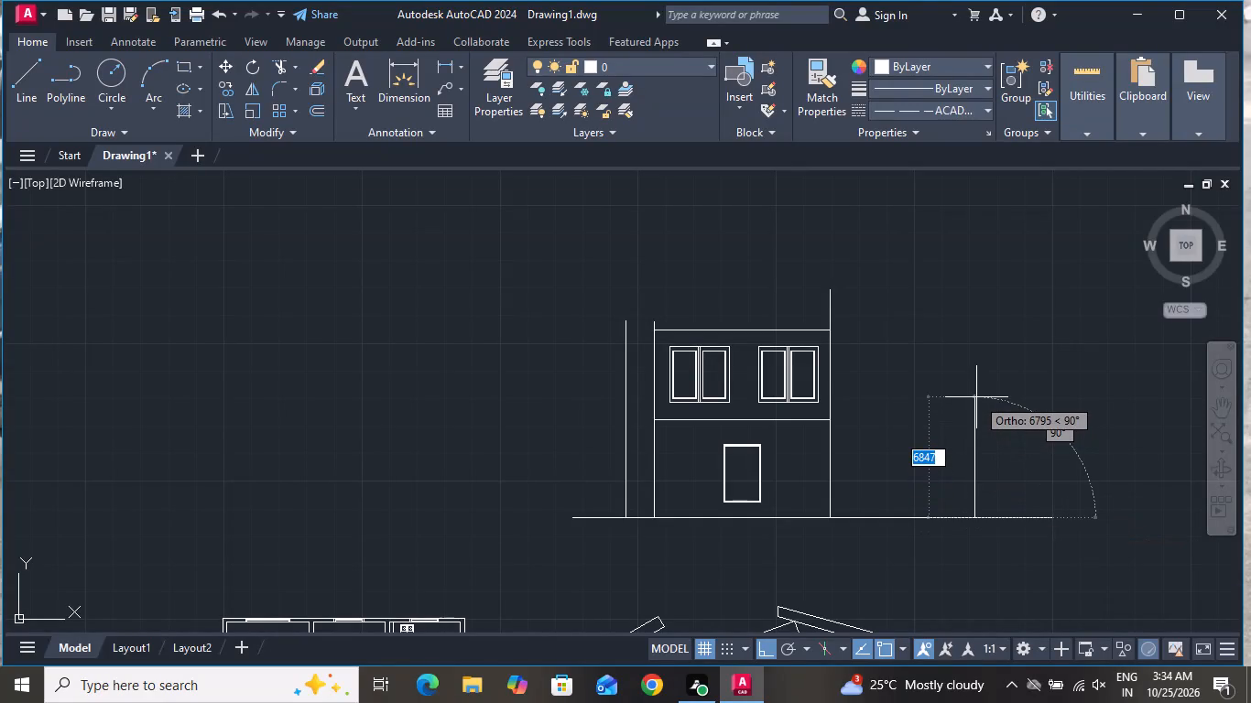
scroll(976, 397, "up", 2)
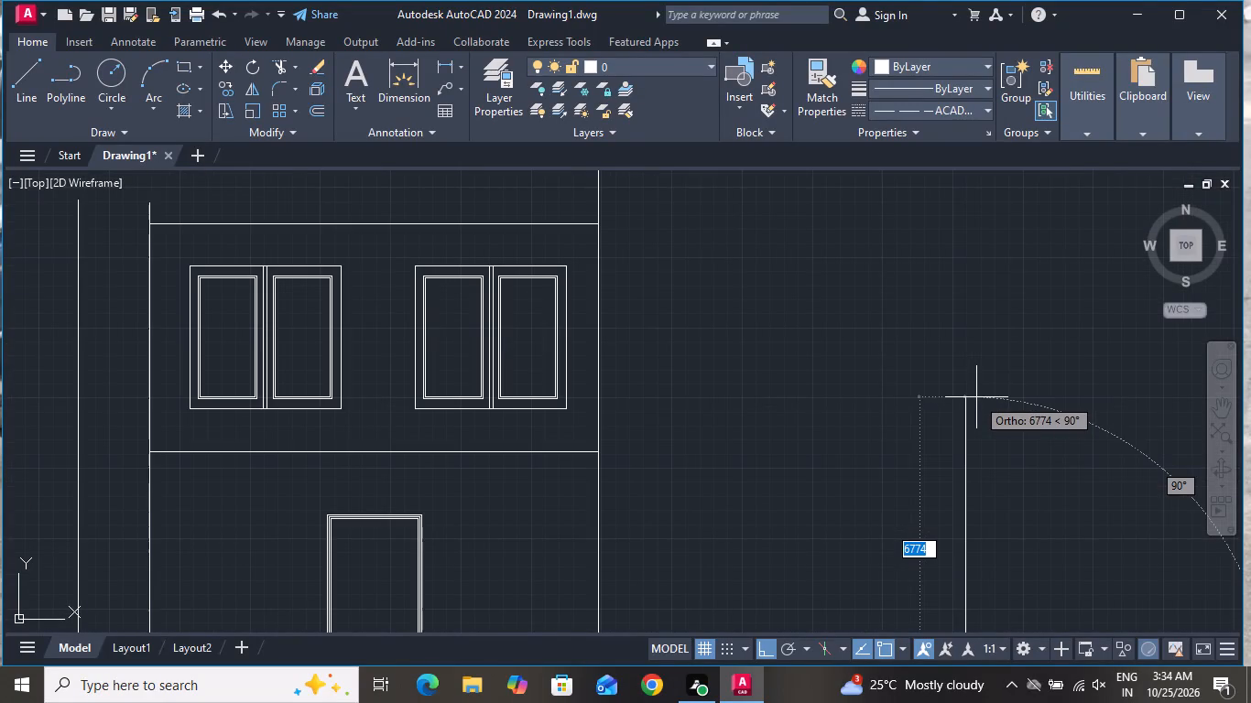
left_click(976, 397)
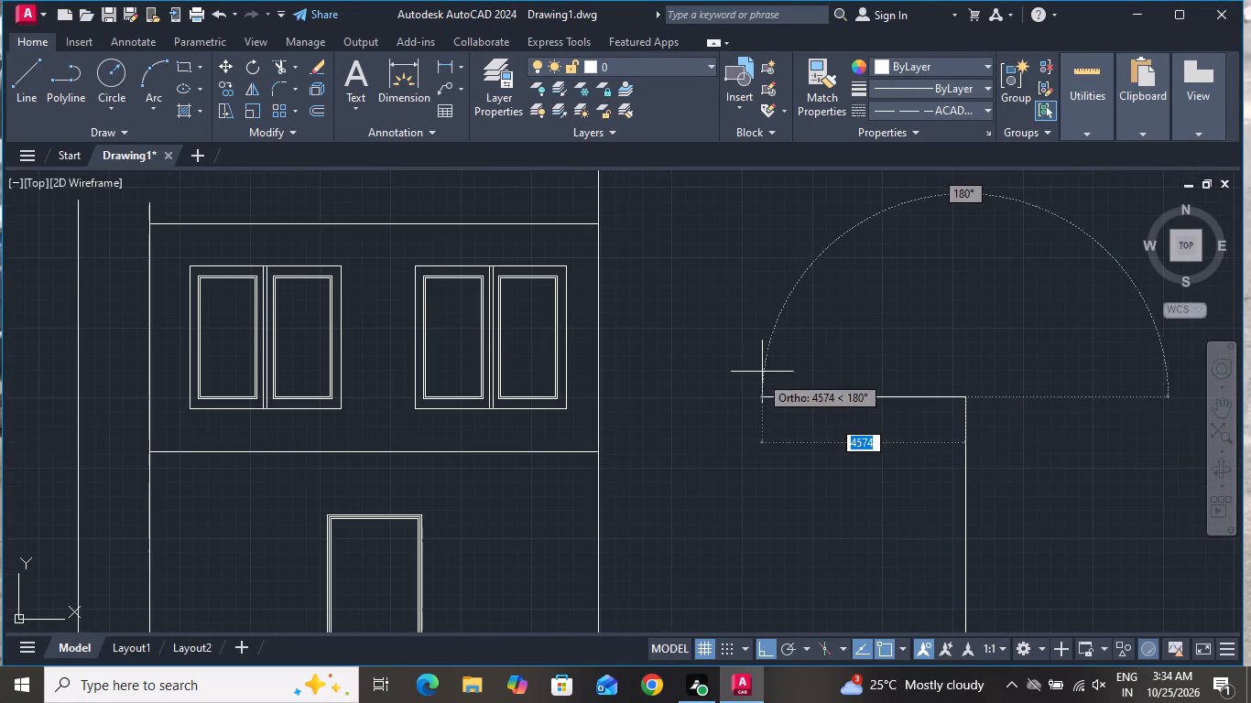
right_click(908, 339)
left_click(939, 369)
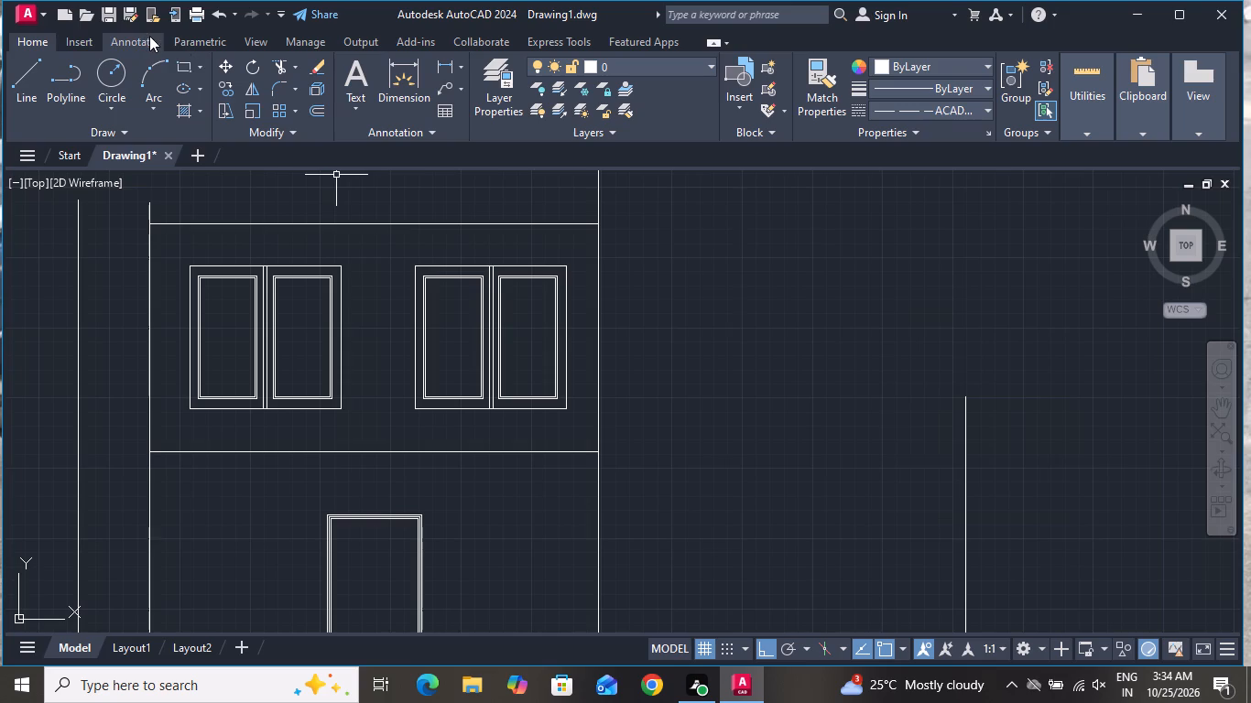
Draw a roof-band rectangle about 8157 wide from the block's right wall line to the new vertical wall line.
left_click(183, 62)
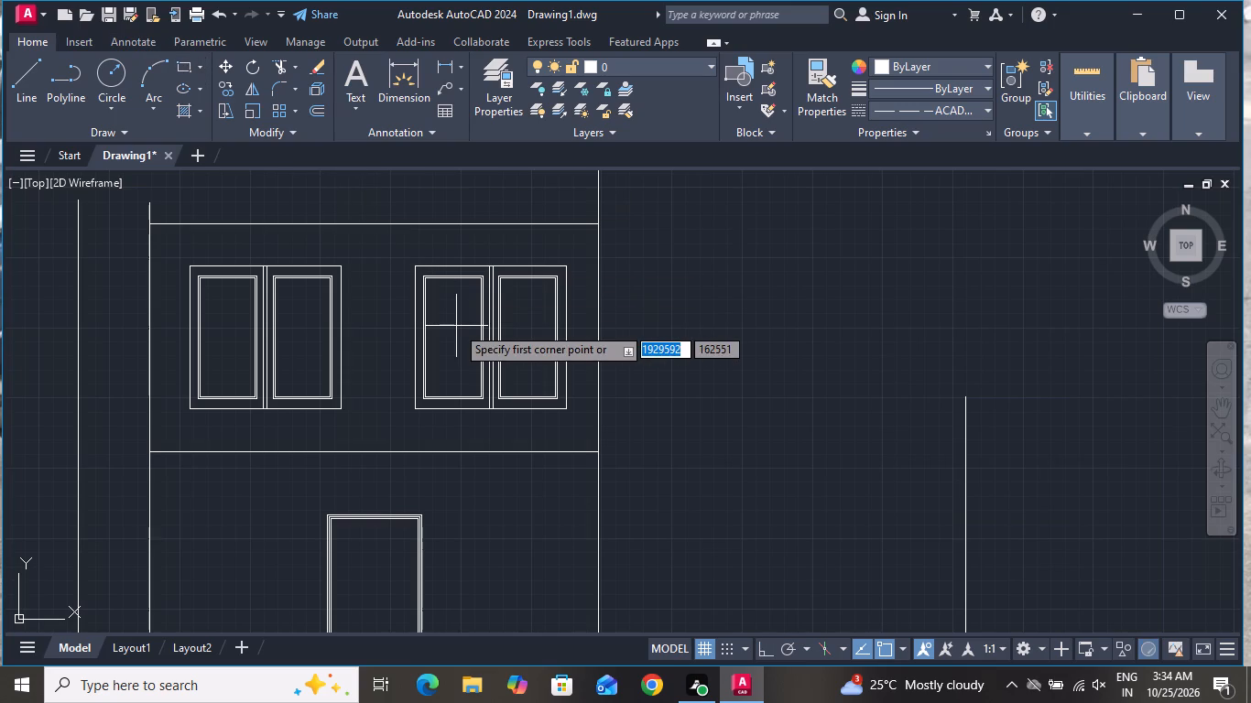
left_click(597, 481)
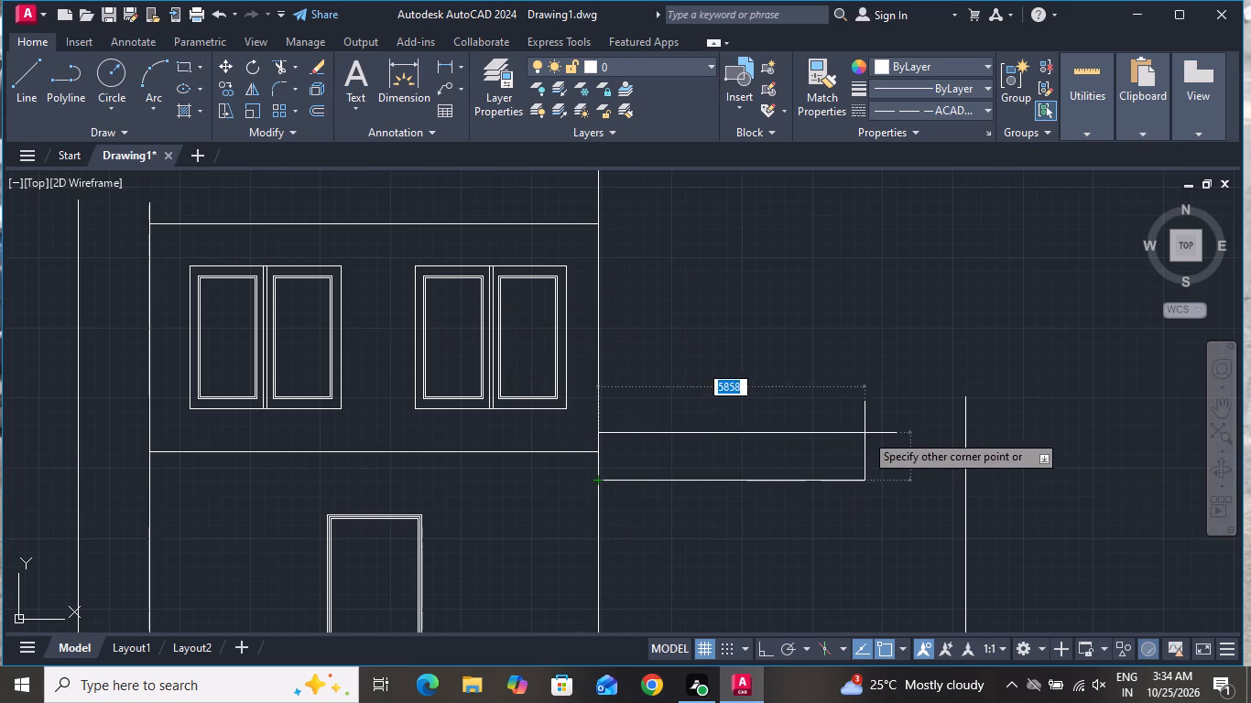
left_click(964, 427)
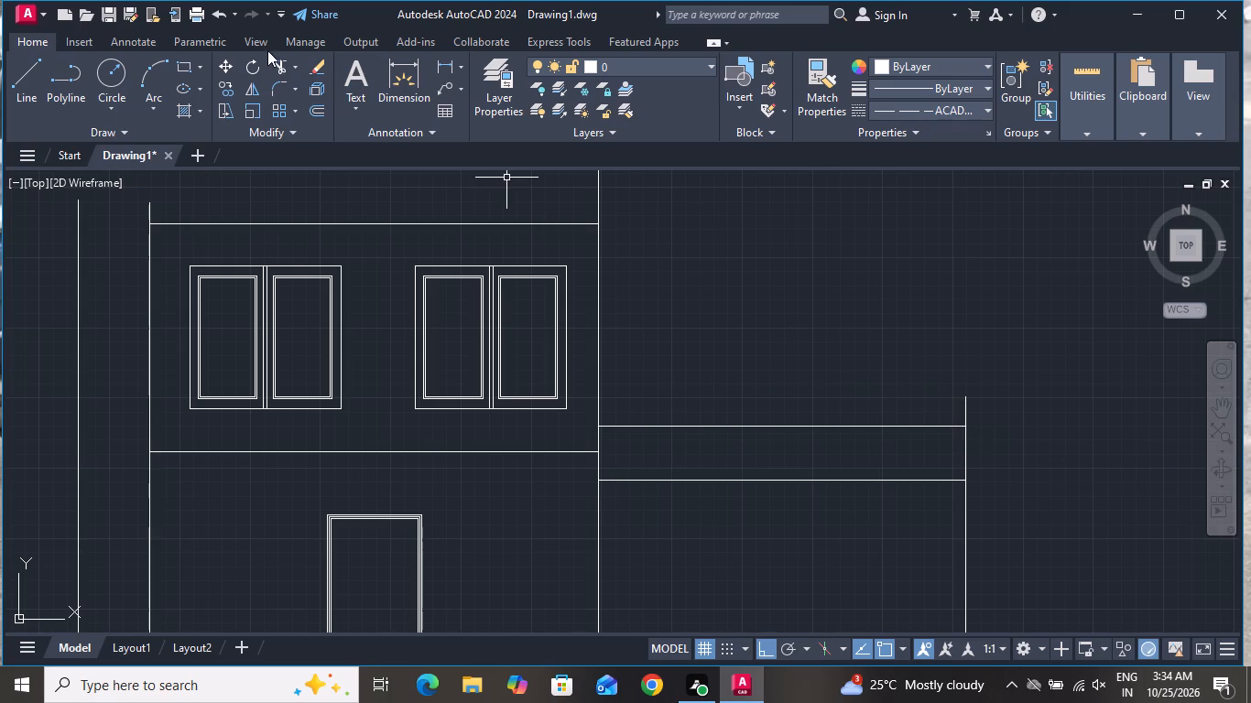
Trim the end of the new vertical wall line that projects above the roof-band rectangle.
left_click(278, 67)
left_click(937, 392)
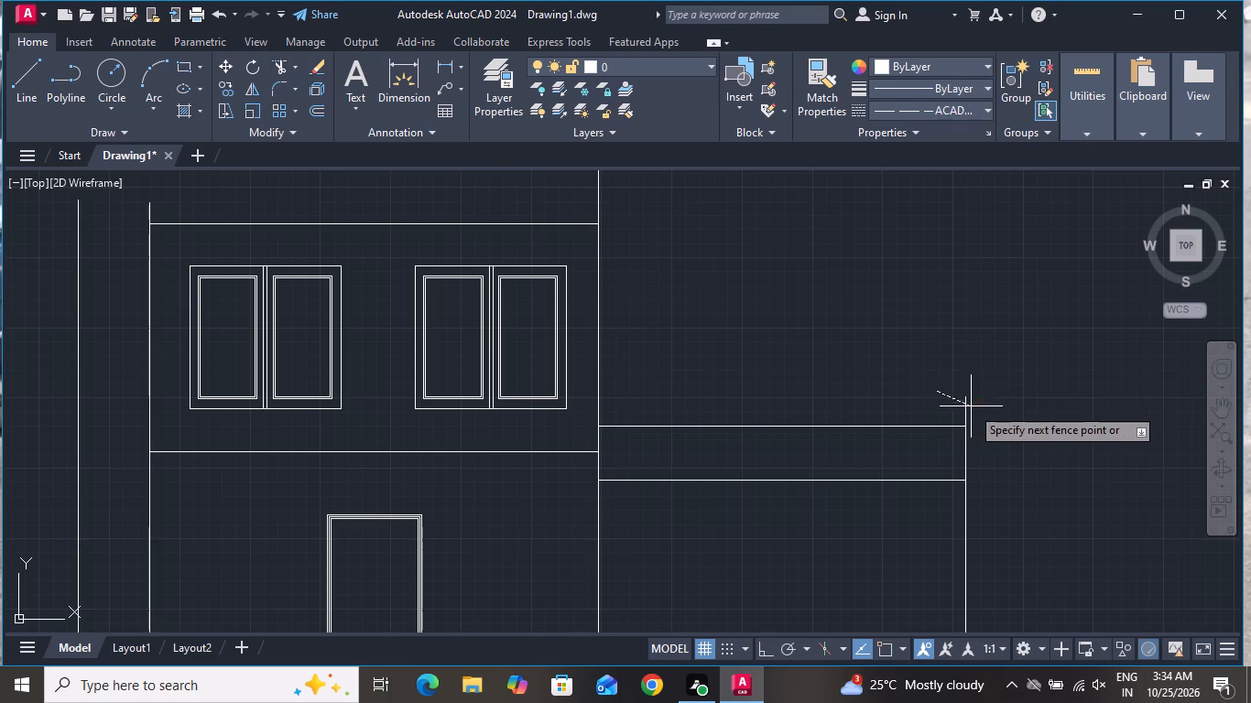
left_click(974, 408)
right_click(837, 349)
left_click(864, 376)
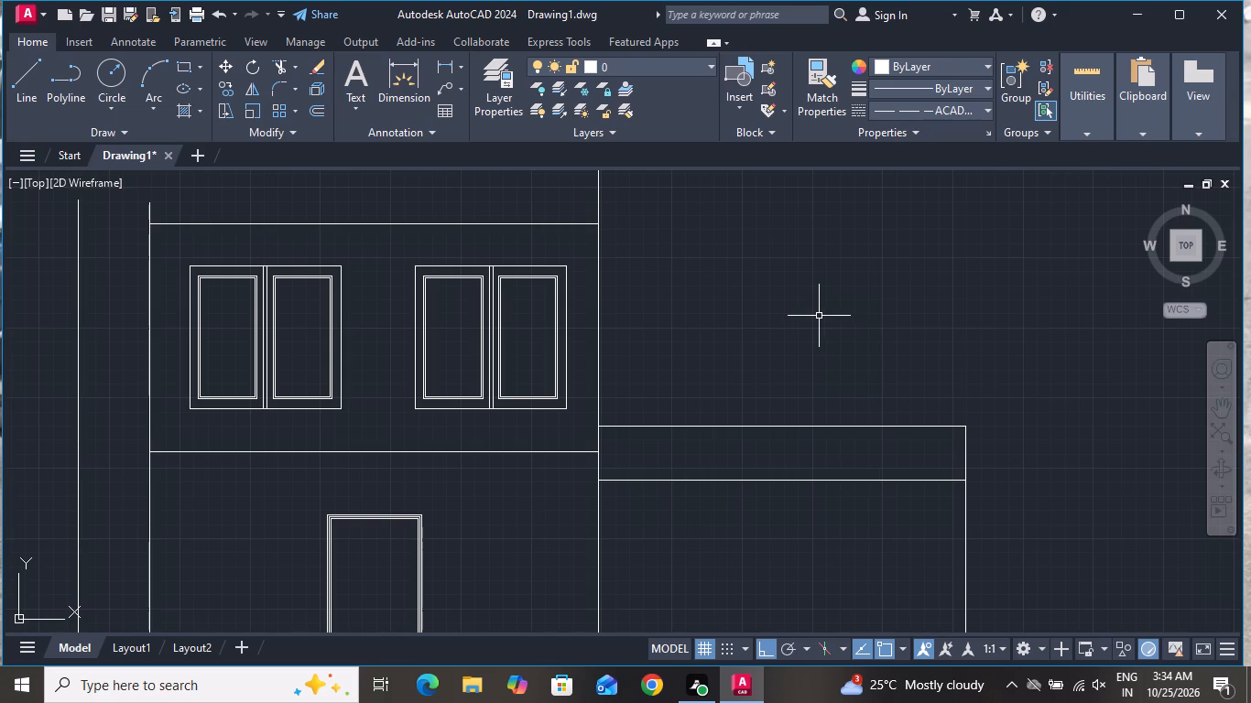
Draw a freestanding vertical line about 7600 long above the side wing's roof band.
scroll(371, 336, "down", 3)
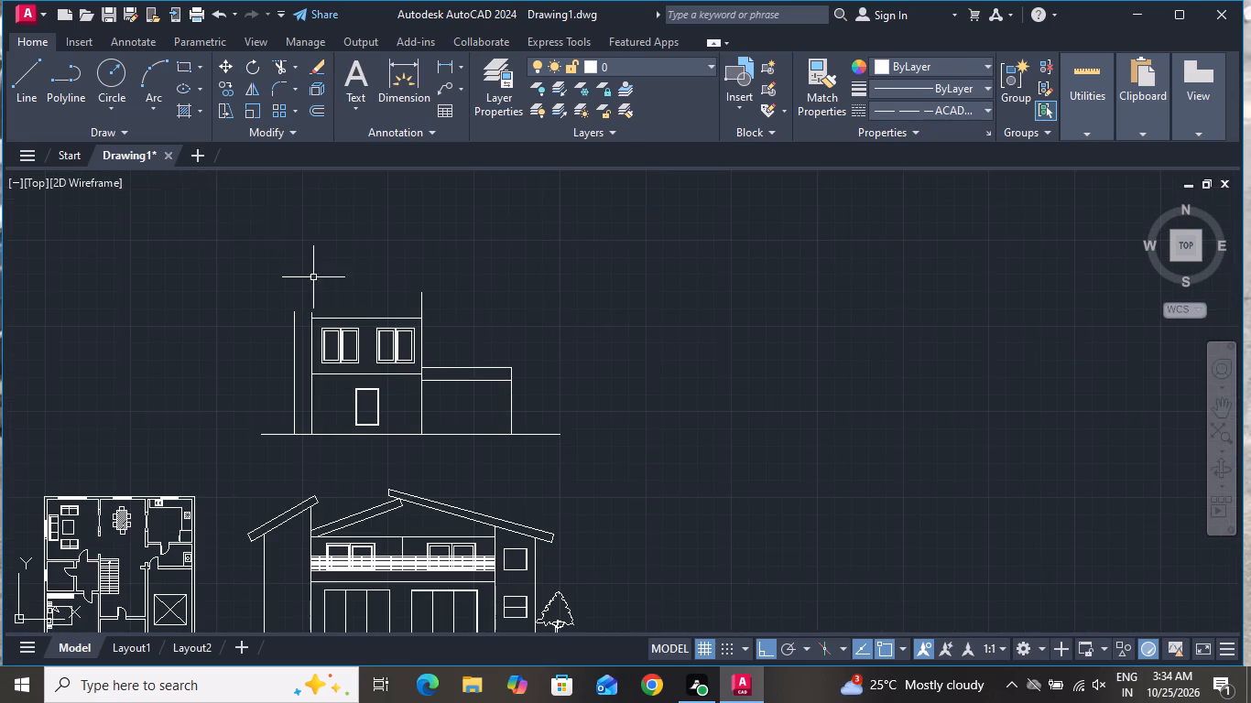
left_click(21, 79)
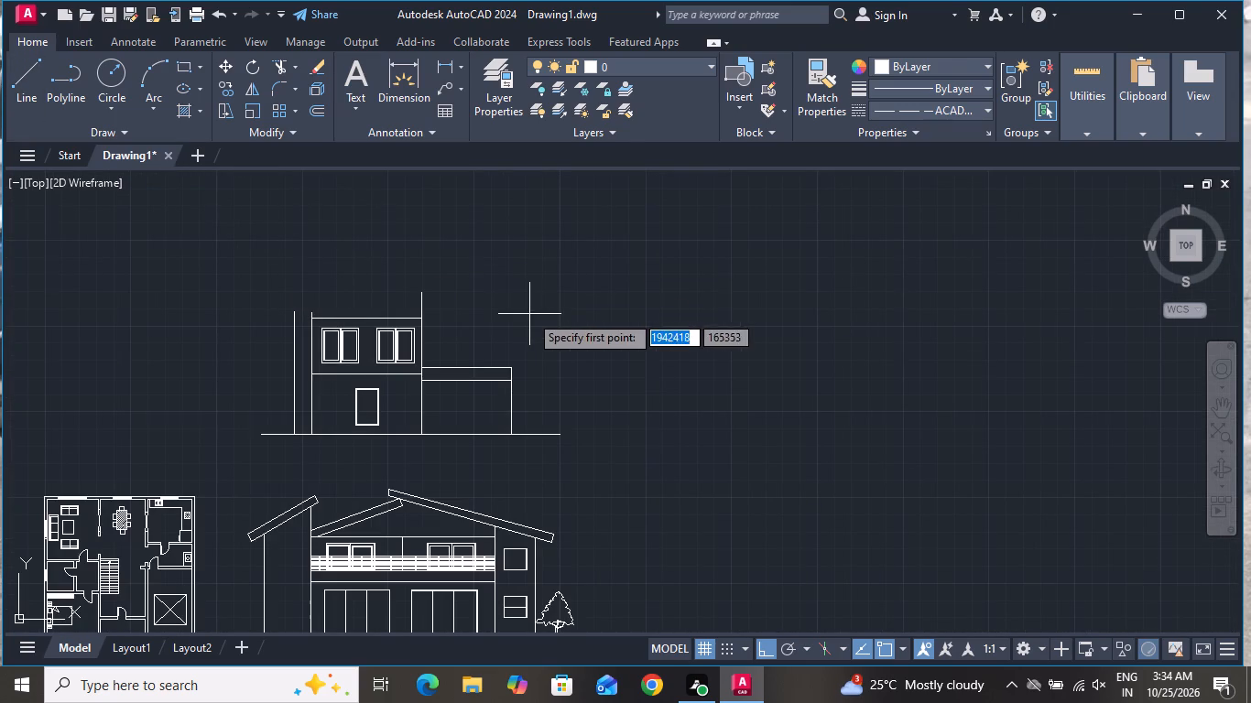
scroll(556, 362, "down", 1)
scroll(506, 358, "up", 2)
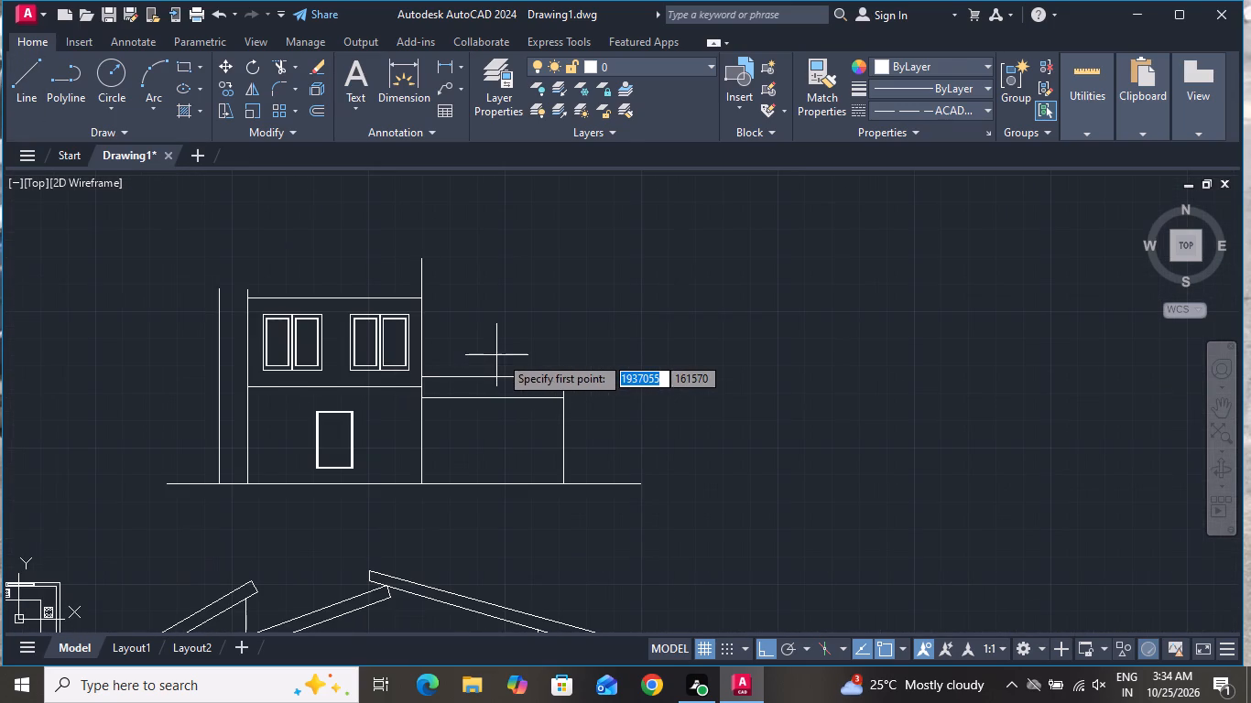
scroll(513, 412, "up", 1)
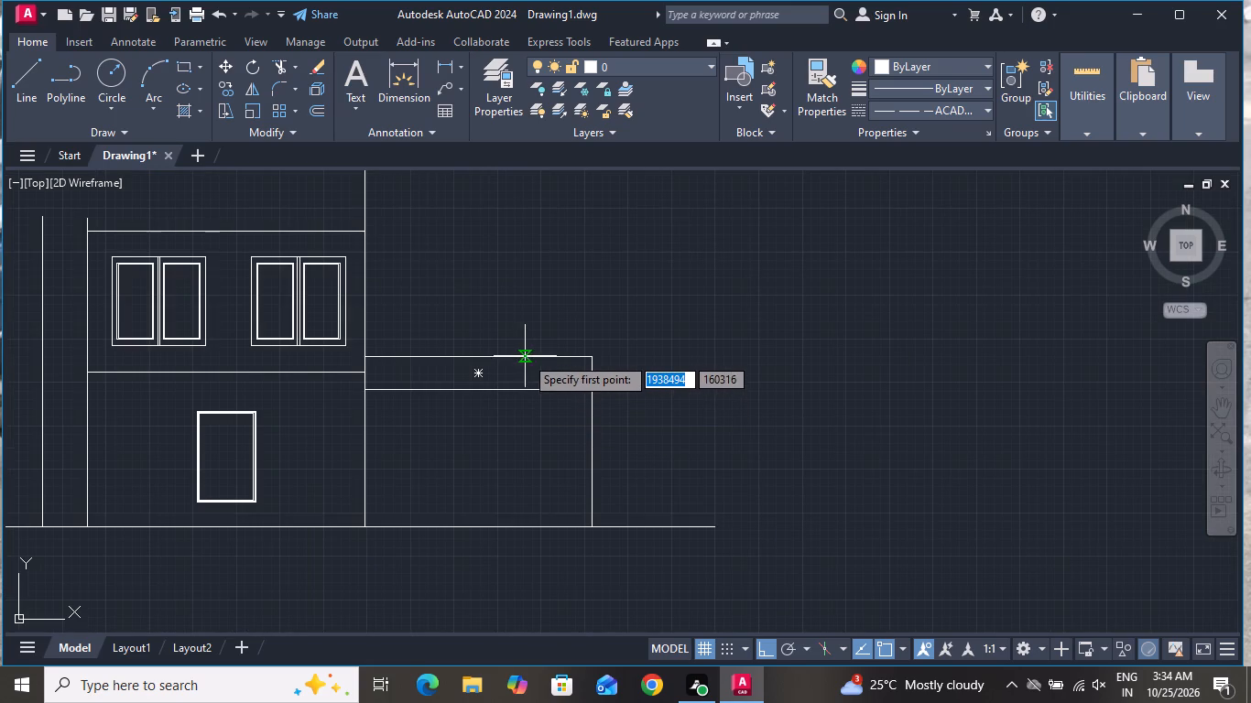
left_click(525, 308)
scroll(533, 211, "down", 3)
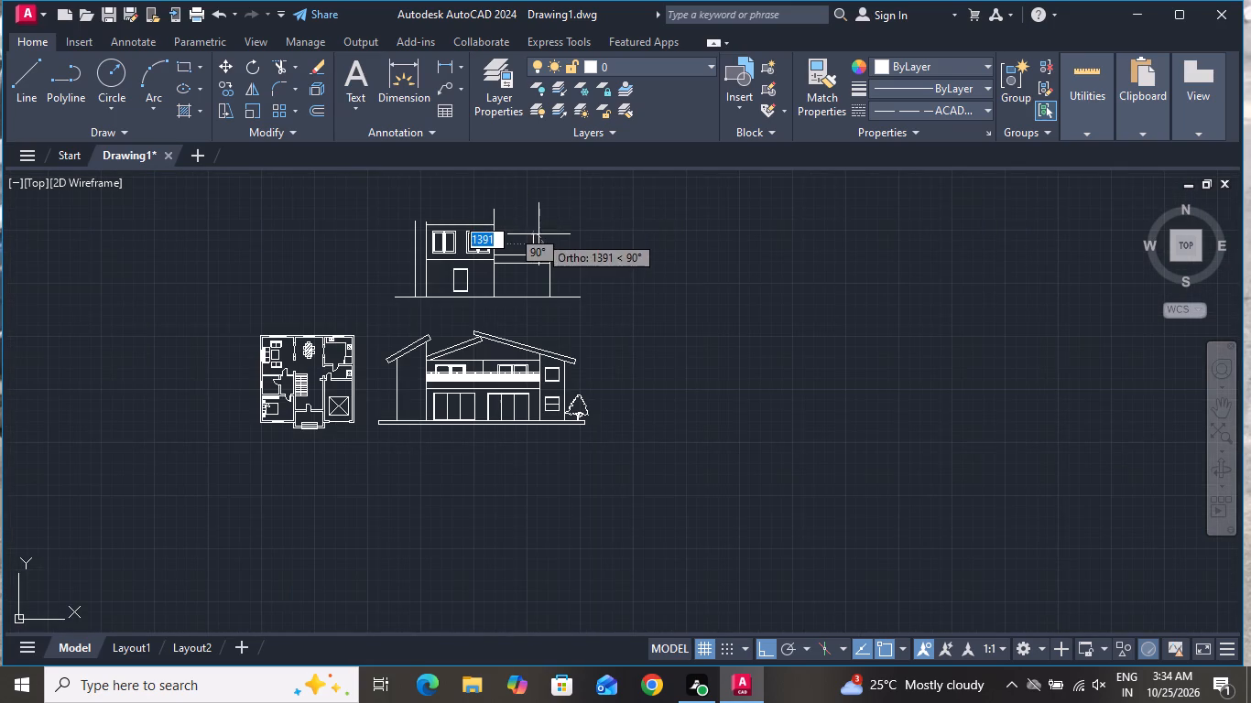
scroll(523, 184, "up", 2)
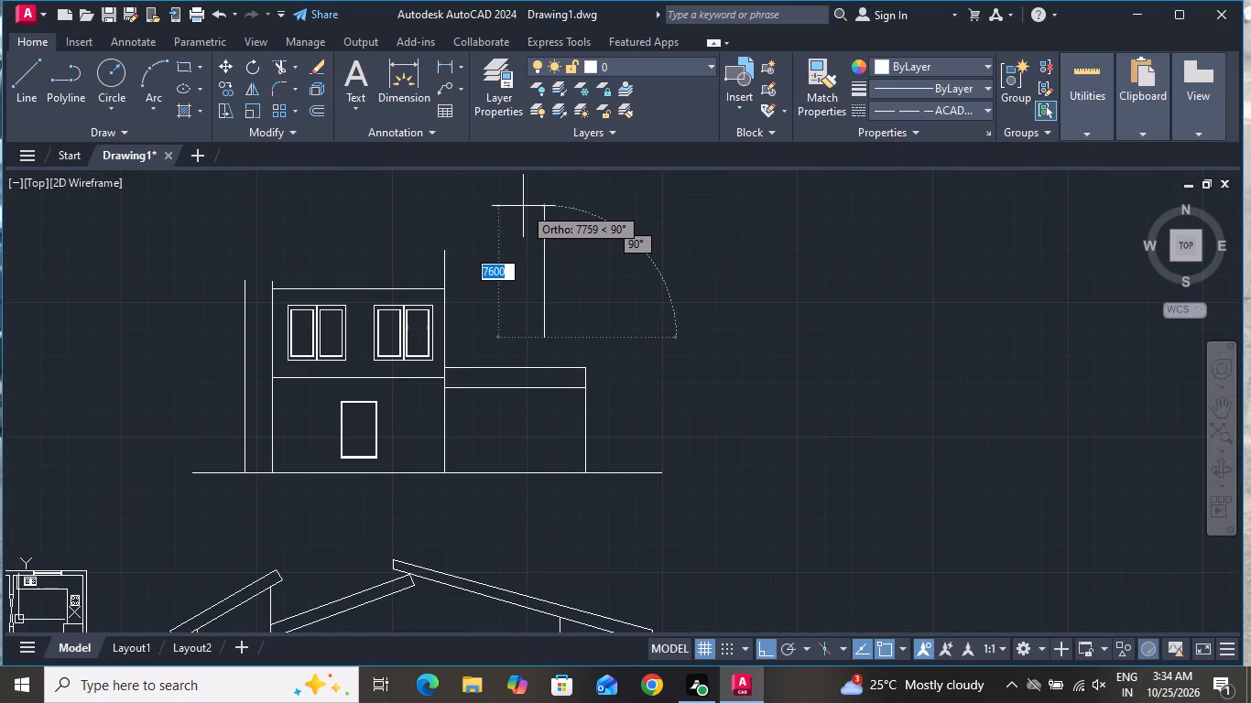
left_click(523, 208)
right_click(523, 208)
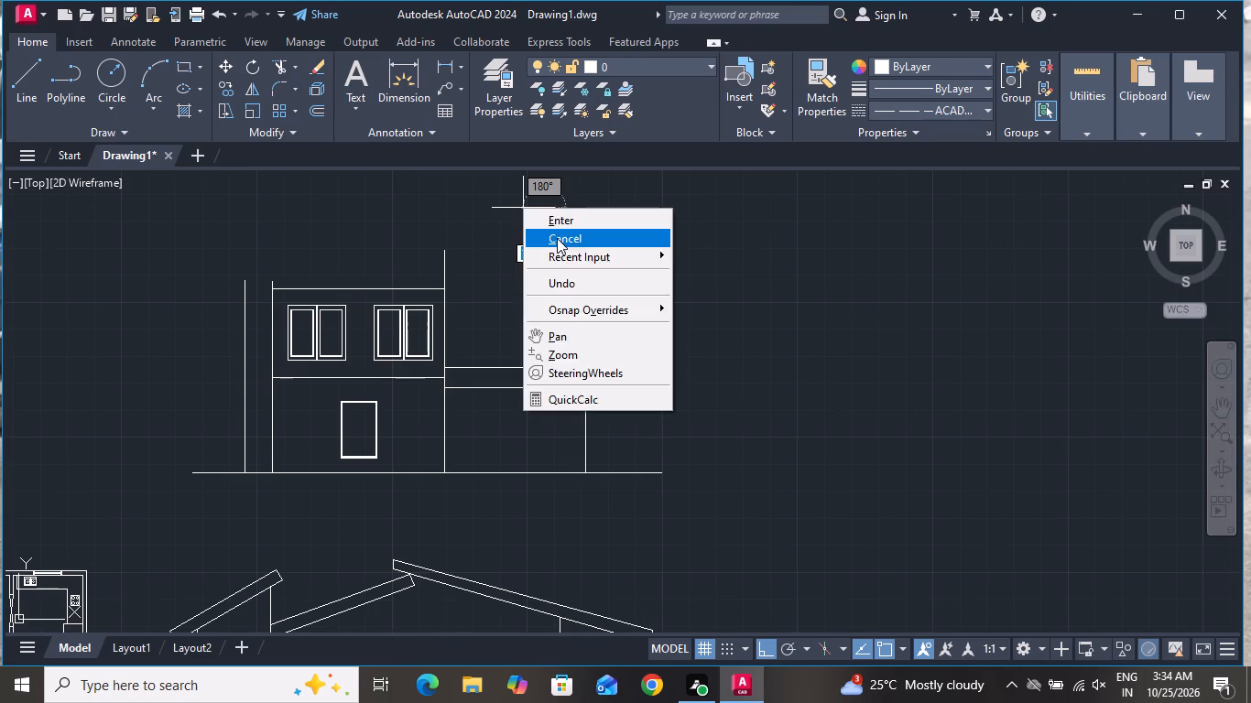
left_click(557, 238)
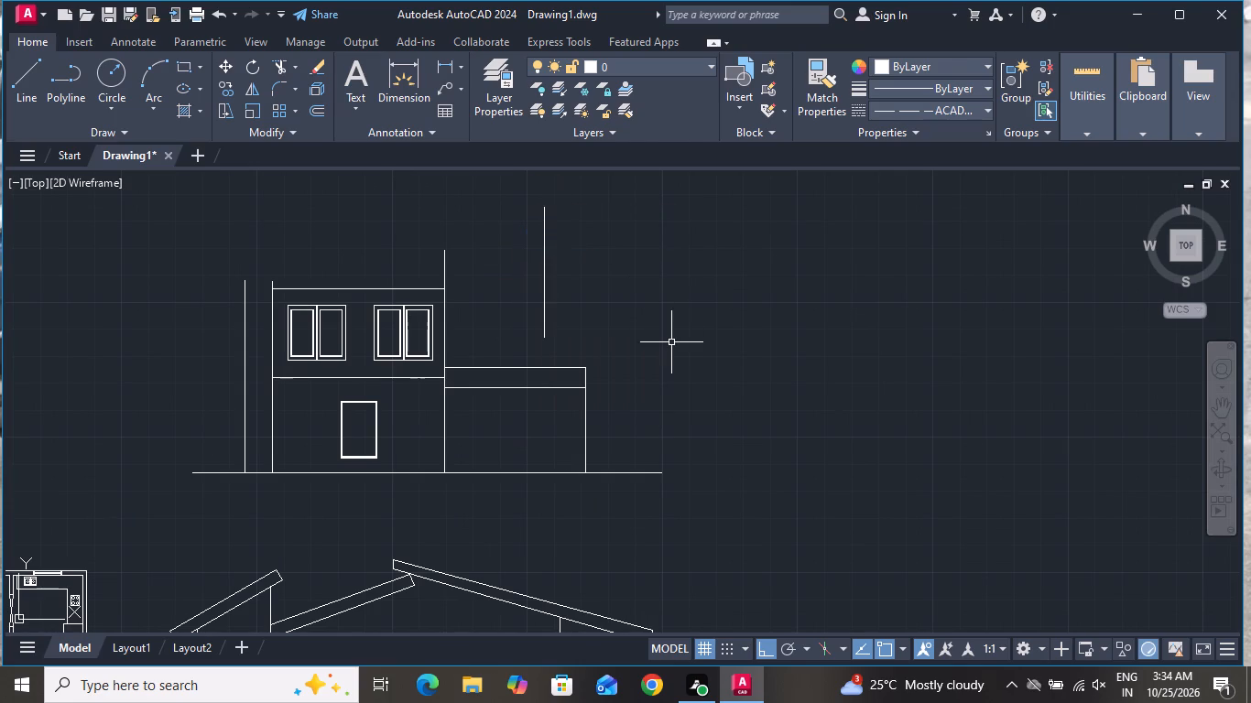
Offset the new vertical line repeatedly by 40, twice to its left and three times to its right, forming a post.
type("O")
key("space")
type("40")
key("space")
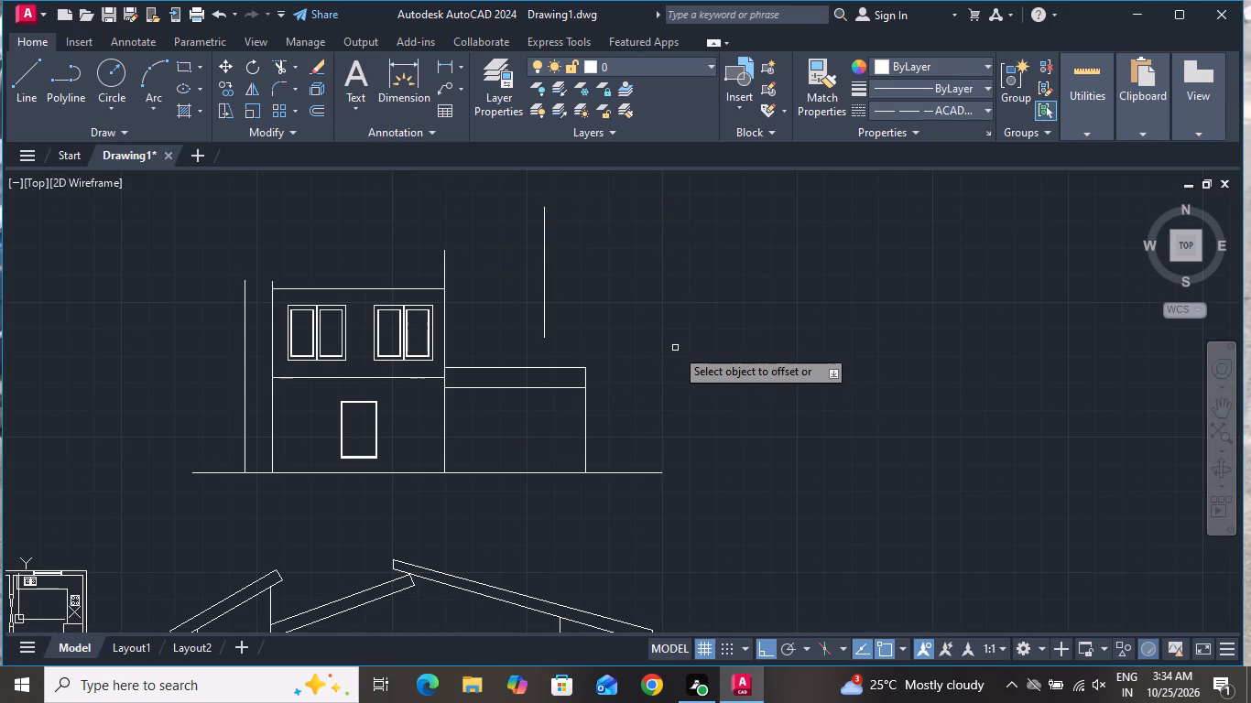
scroll(568, 288, "up", 2)
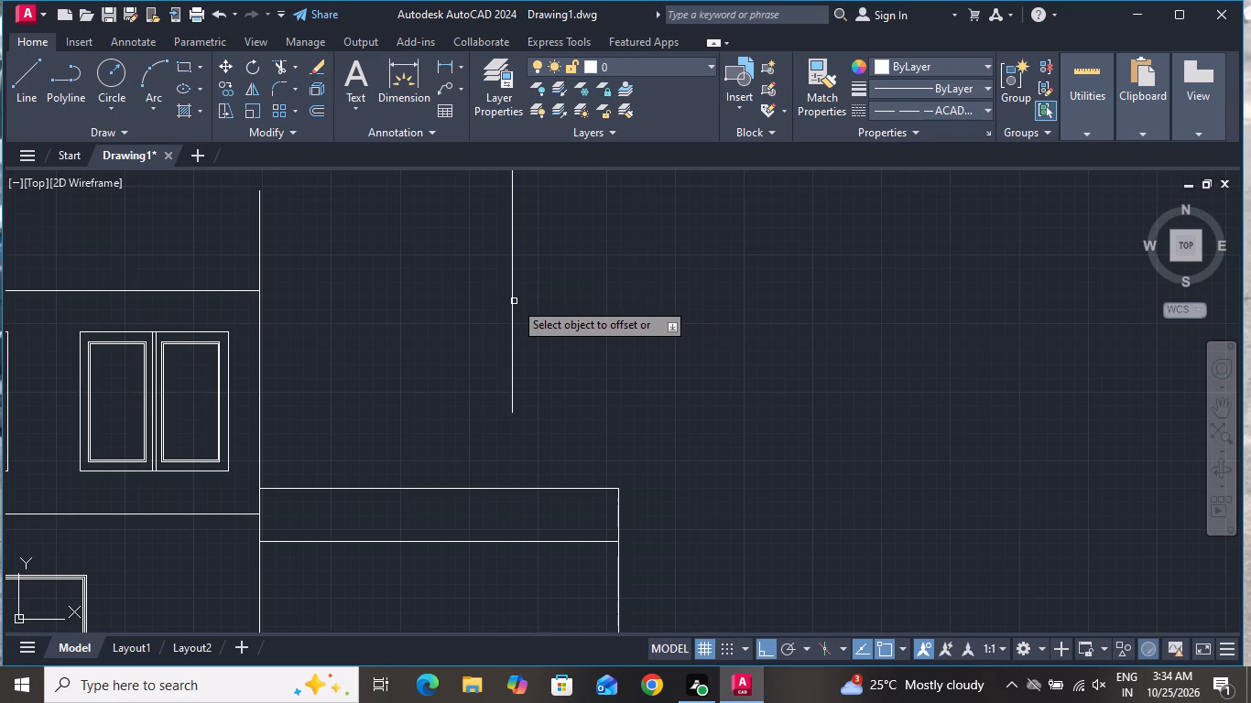
left_click(514, 301)
left_click(479, 306)
scroll(510, 305, "up", 3)
left_click(510, 304)
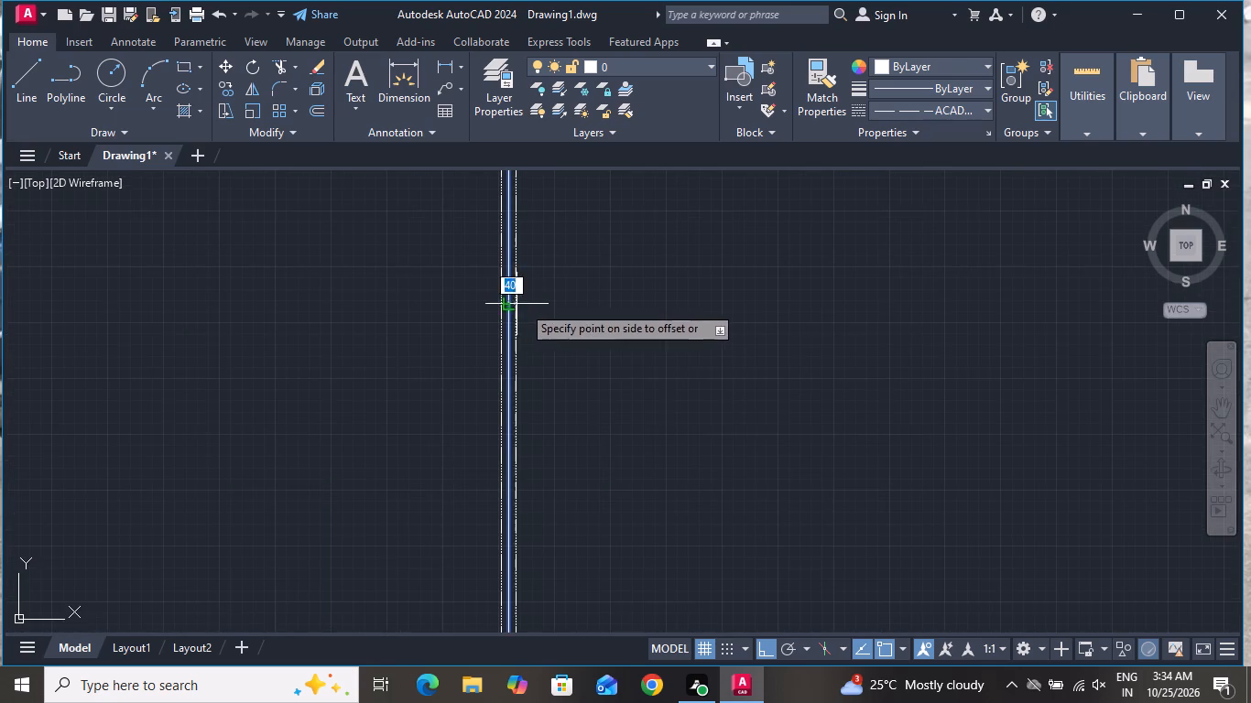
left_click(532, 307)
left_click_drag(516, 307, 524, 308)
left_click(548, 312)
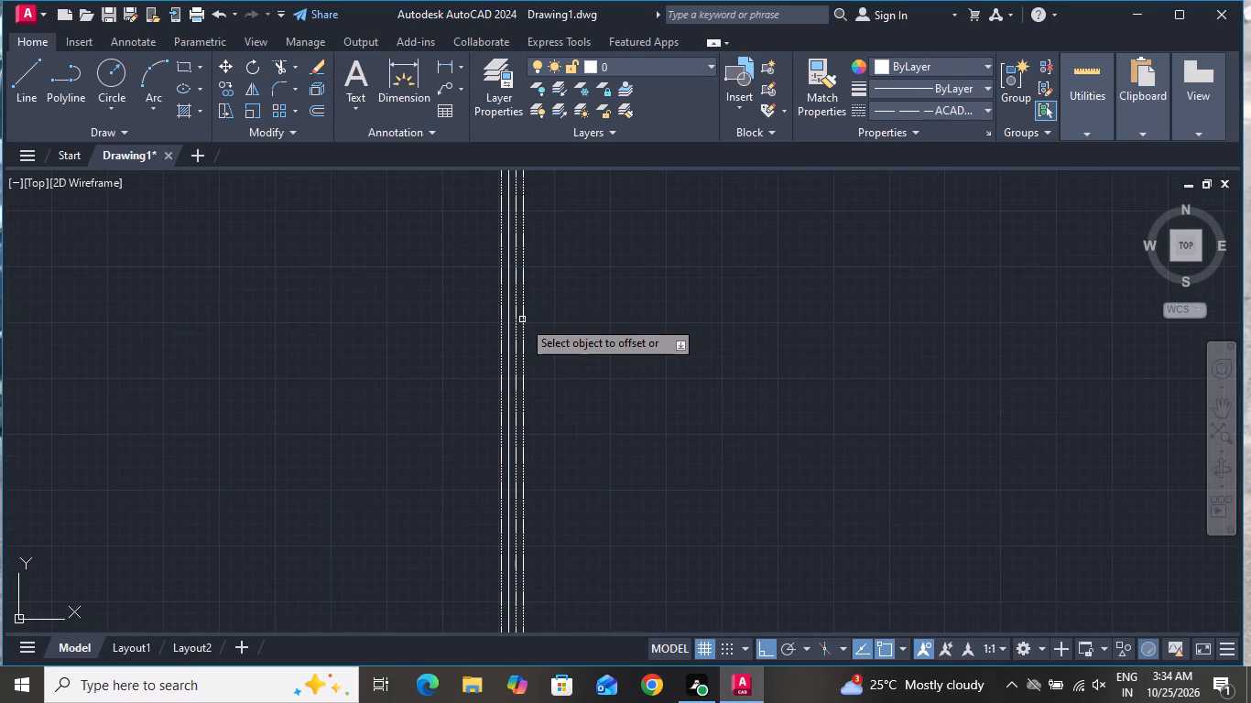
left_click(522, 319)
left_click(524, 322)
left_click(504, 321)
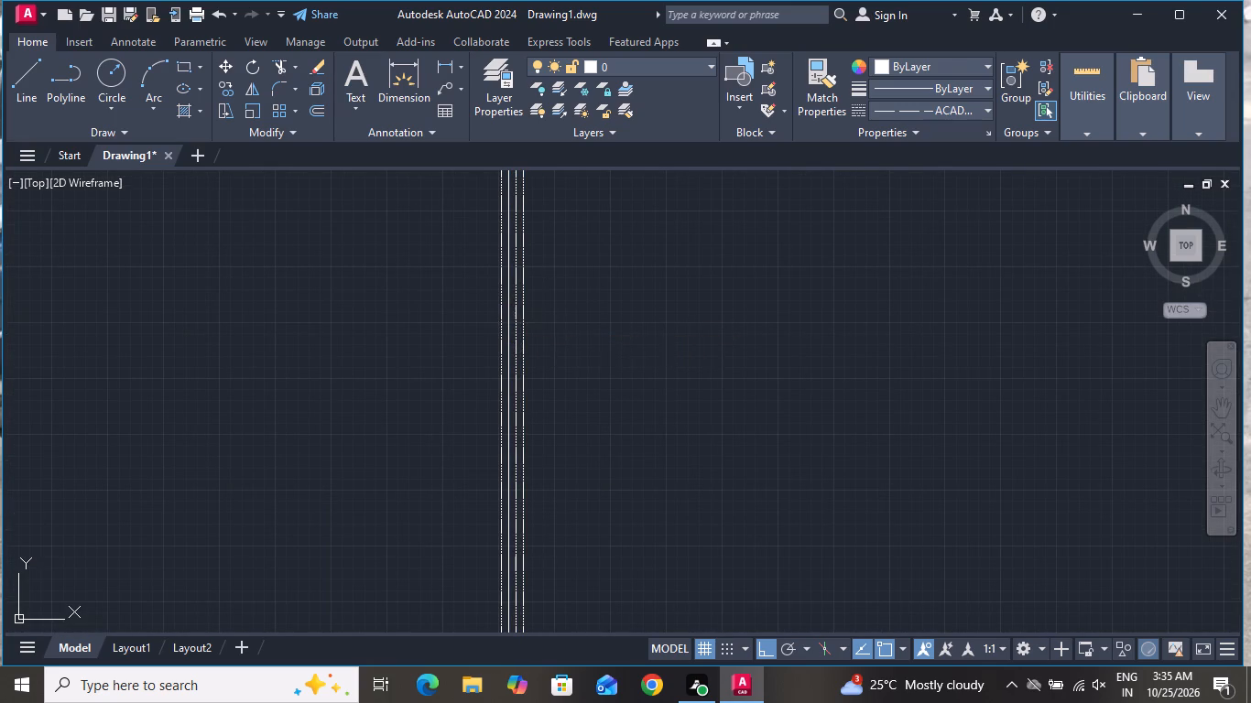
left_click(495, 321)
left_click(526, 325)
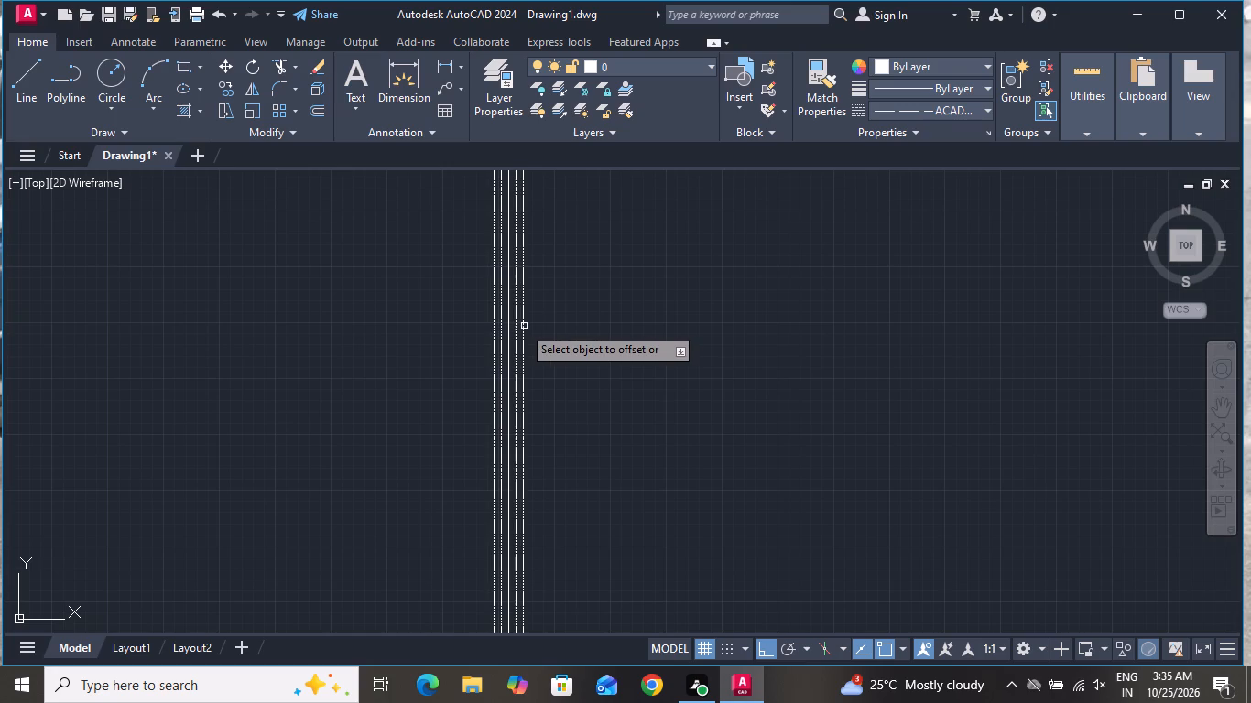
left_click(522, 326)
left_click(556, 326)
scroll(572, 333, "down", 5)
right_click(632, 344)
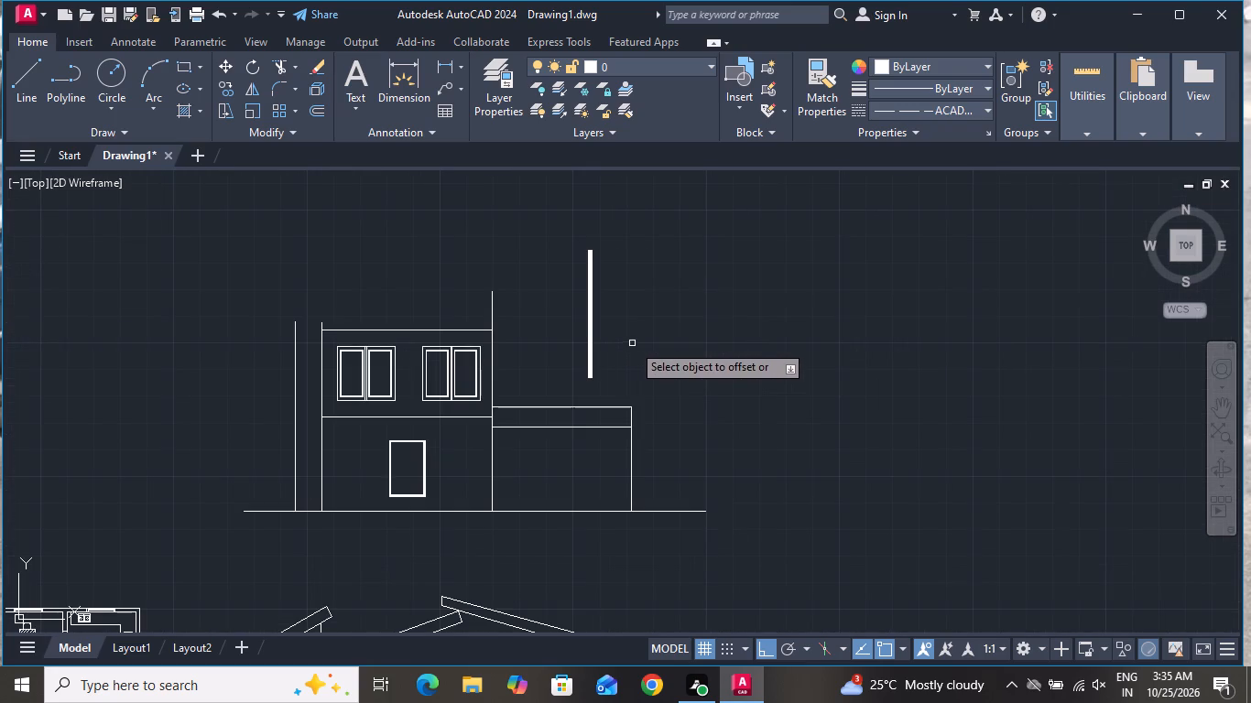
left_click(656, 369)
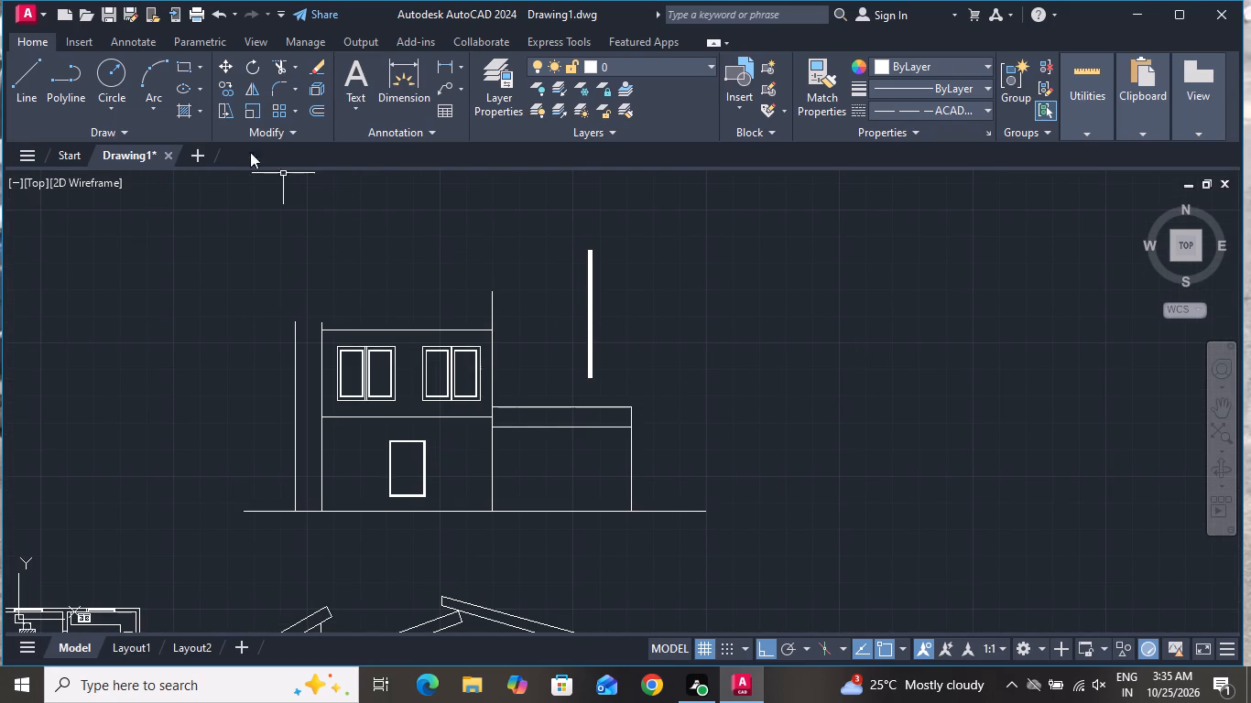
With Ortho off, draw the roof underside about 19500 long, rising about 14° from the outer left wall's top past the post's top.
left_click(35, 78)
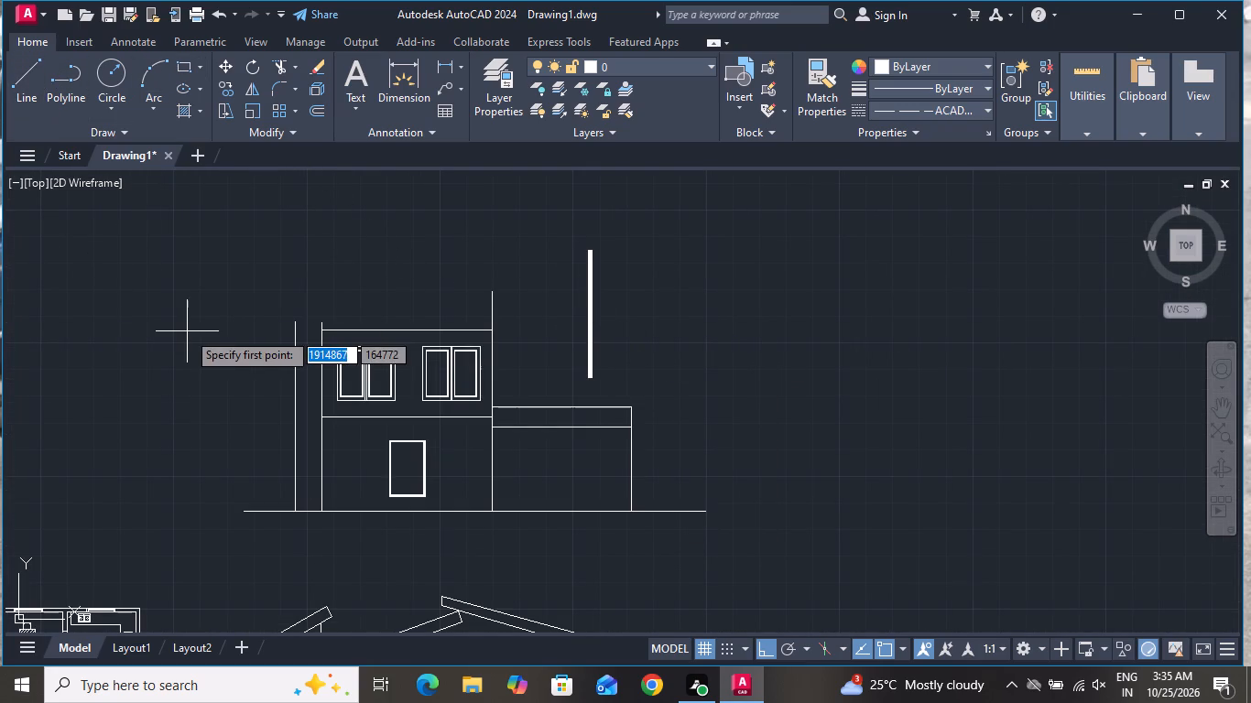
scroll(231, 337, "up", 1)
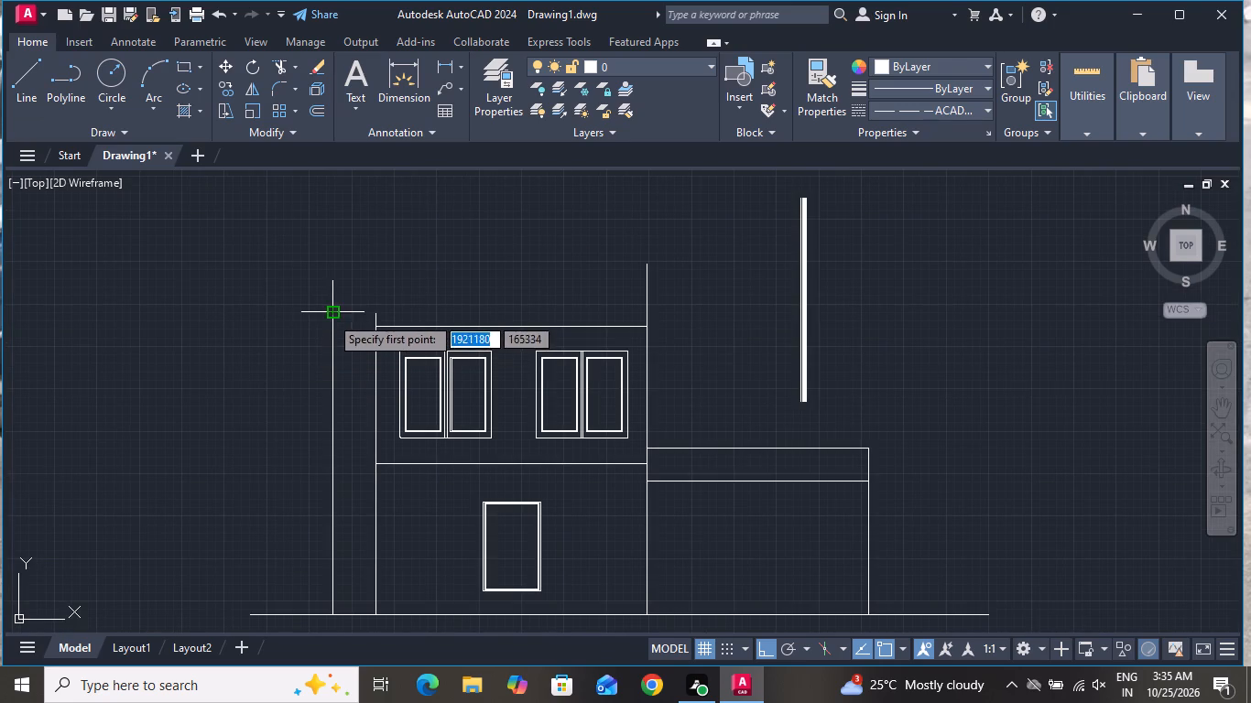
left_click(330, 316)
left_click(766, 651)
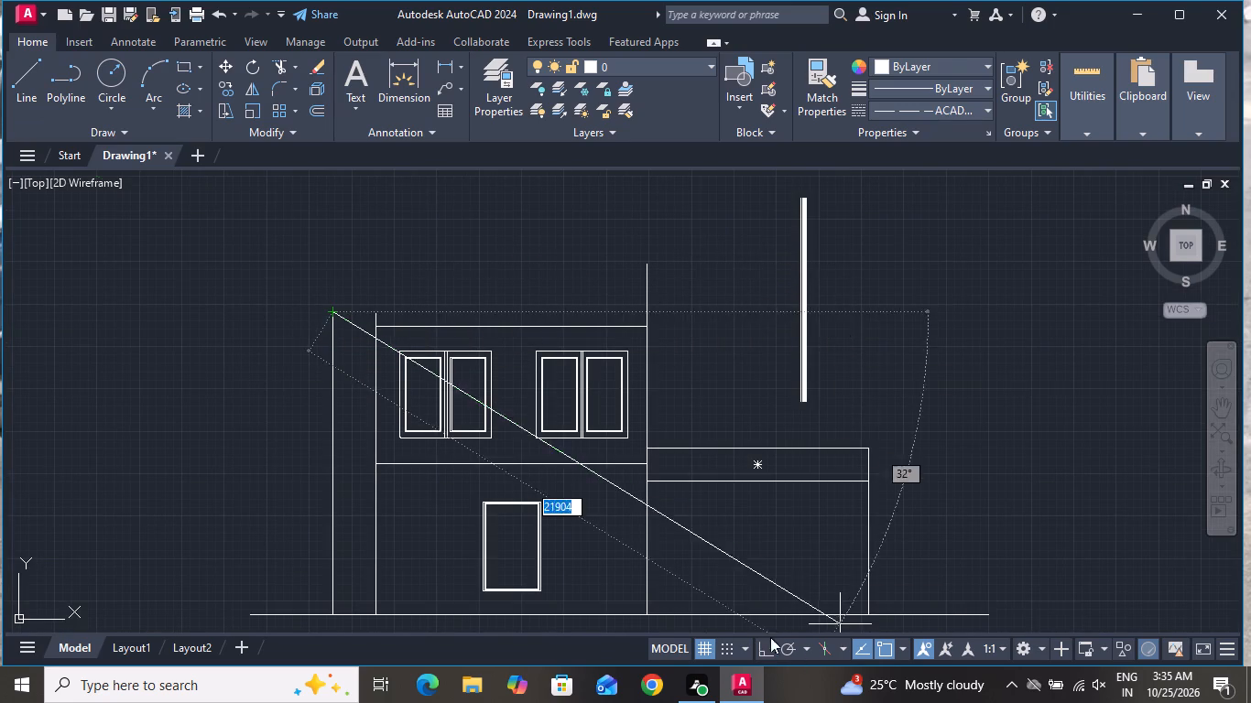
scroll(795, 217, "up", 2)
scroll(795, 217, "down", 3)
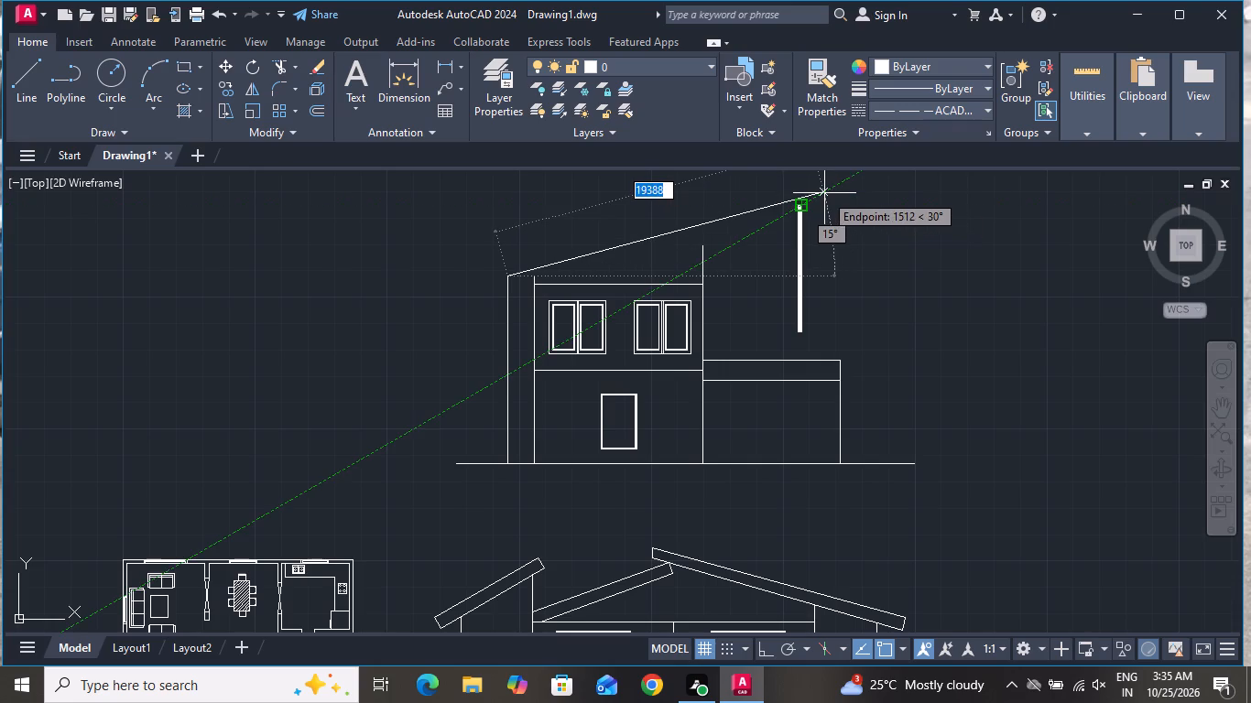
scroll(824, 192, "up", 3)
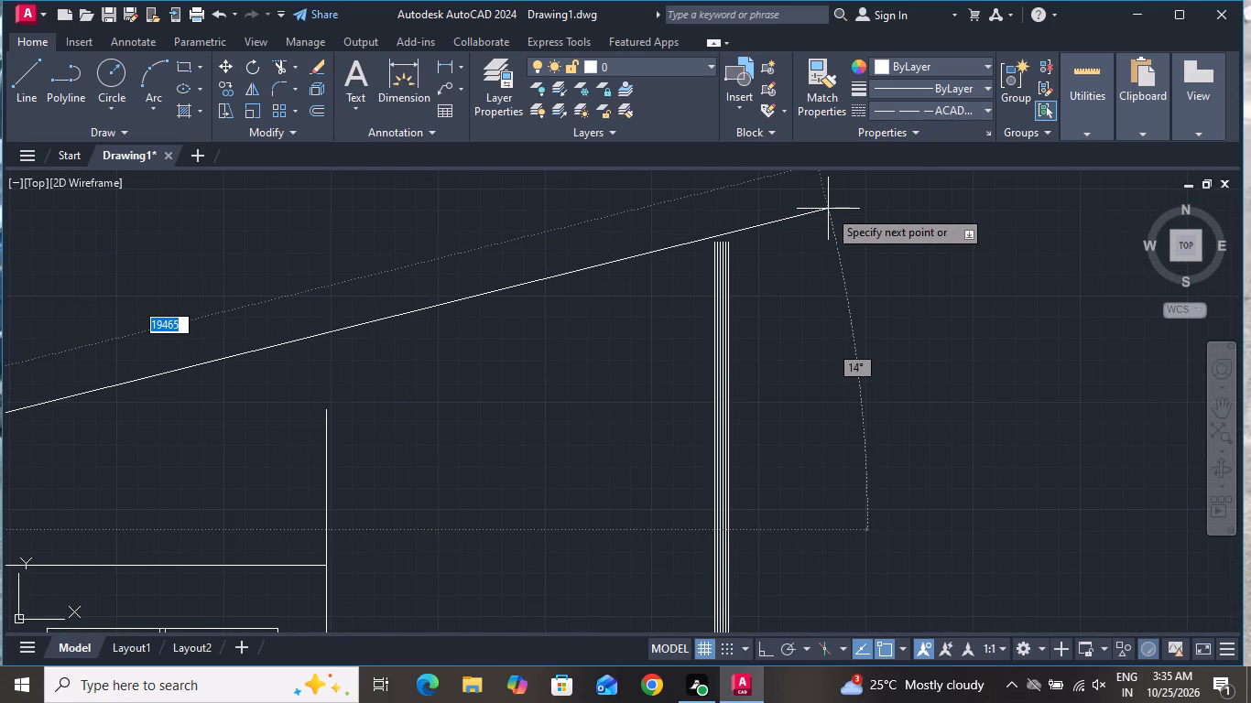
left_click(831, 213)
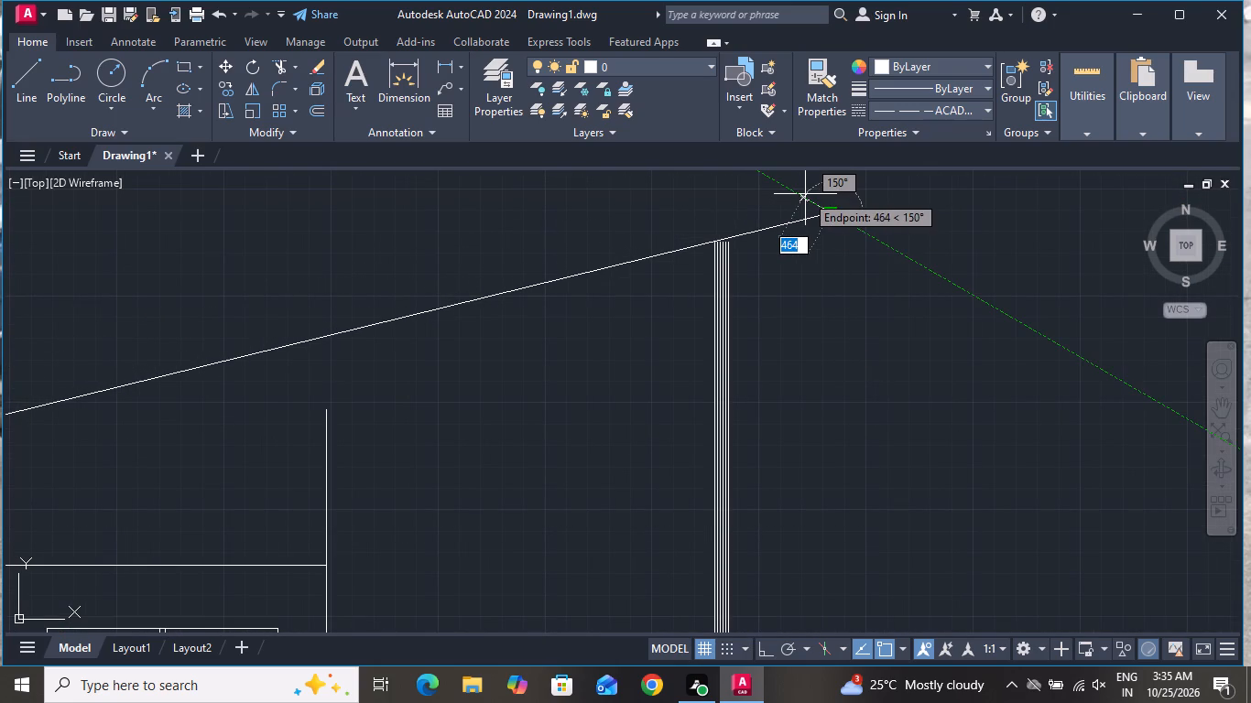
Draw the sloping roof's short upper-end edge upward from the underside line's high end, roughly square to the slope.
scroll(805, 194, "down", 1)
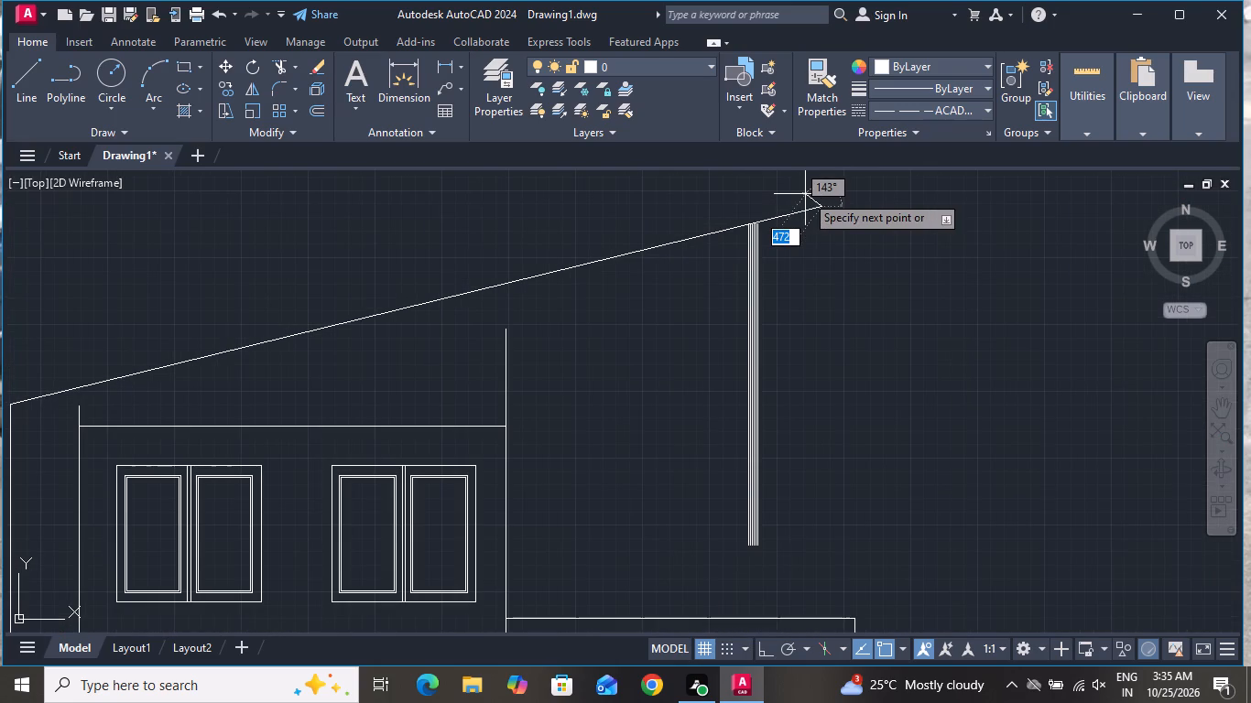
scroll(805, 194, "down", 5)
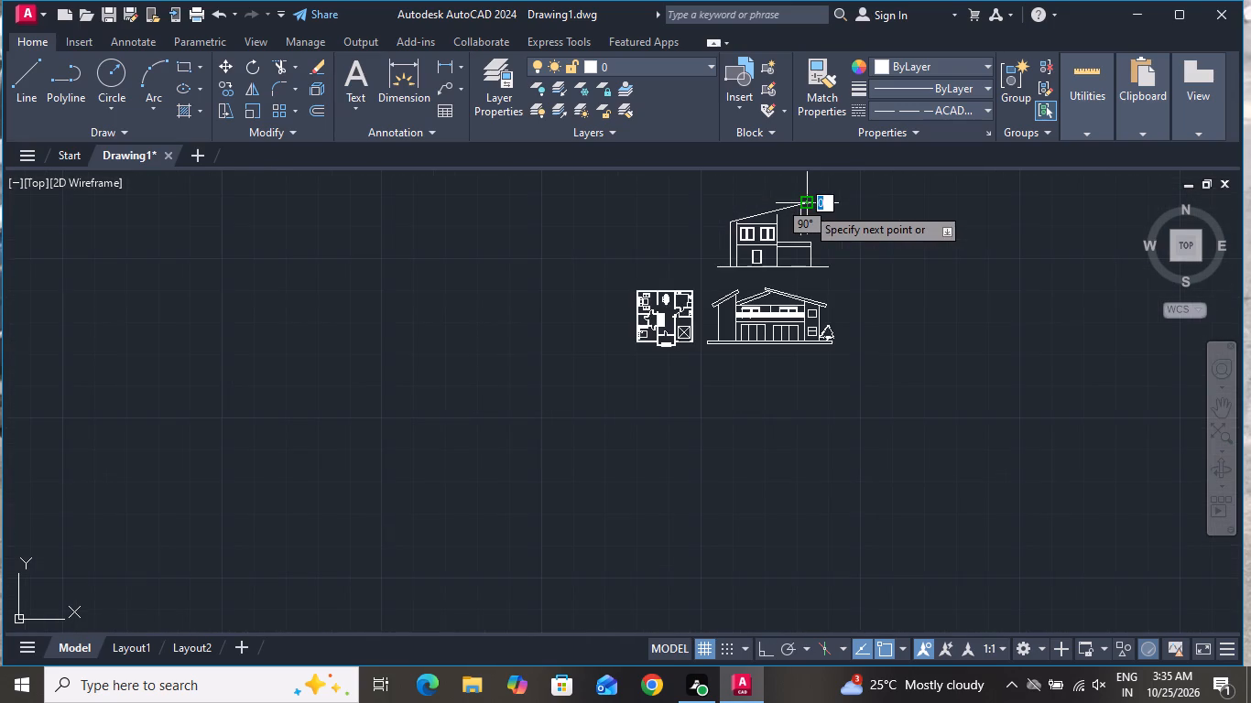
scroll(806, 206, "up", 4)
scroll(806, 207, "down", 2)
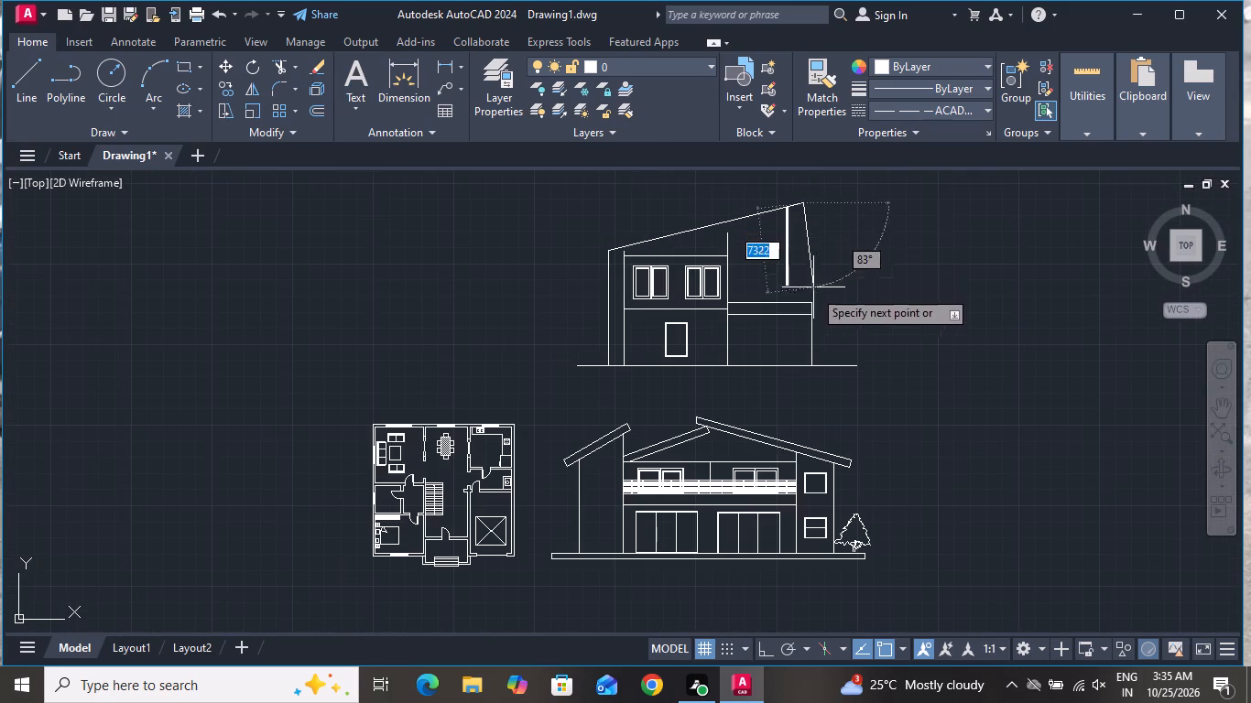
scroll(828, 461, "down", 2)
scroll(843, 358, "up", 4)
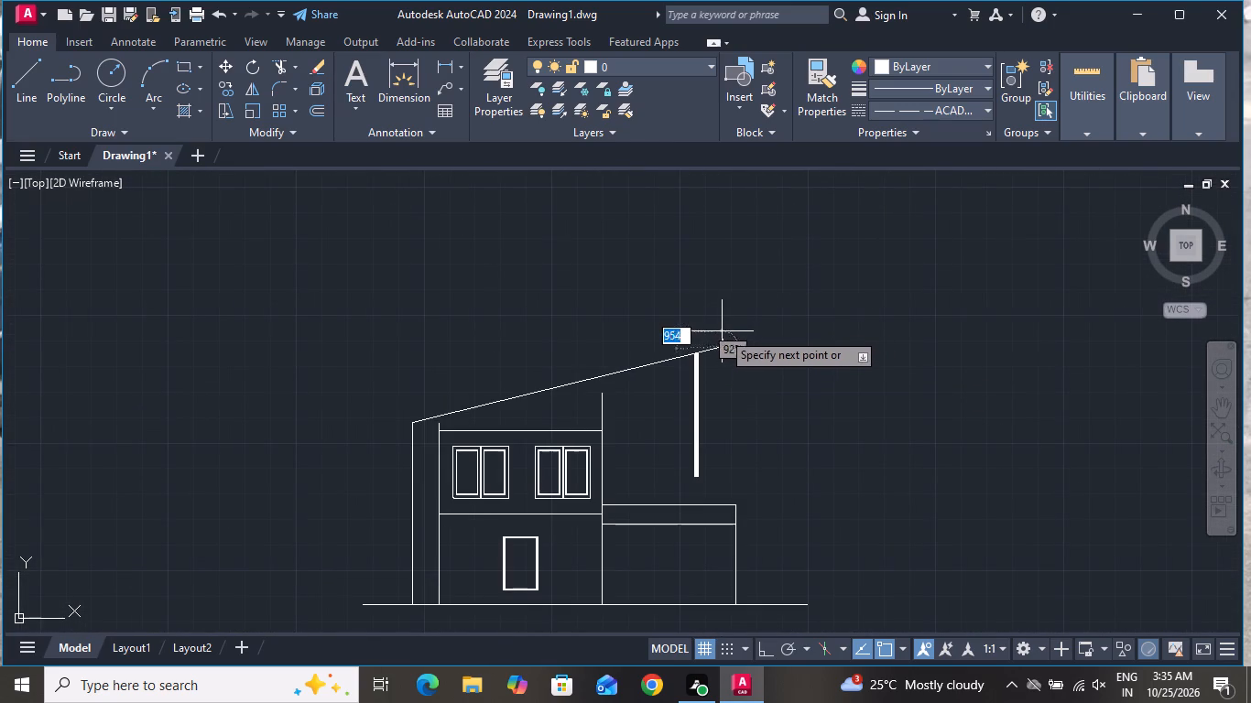
scroll(725, 333, "up", 2)
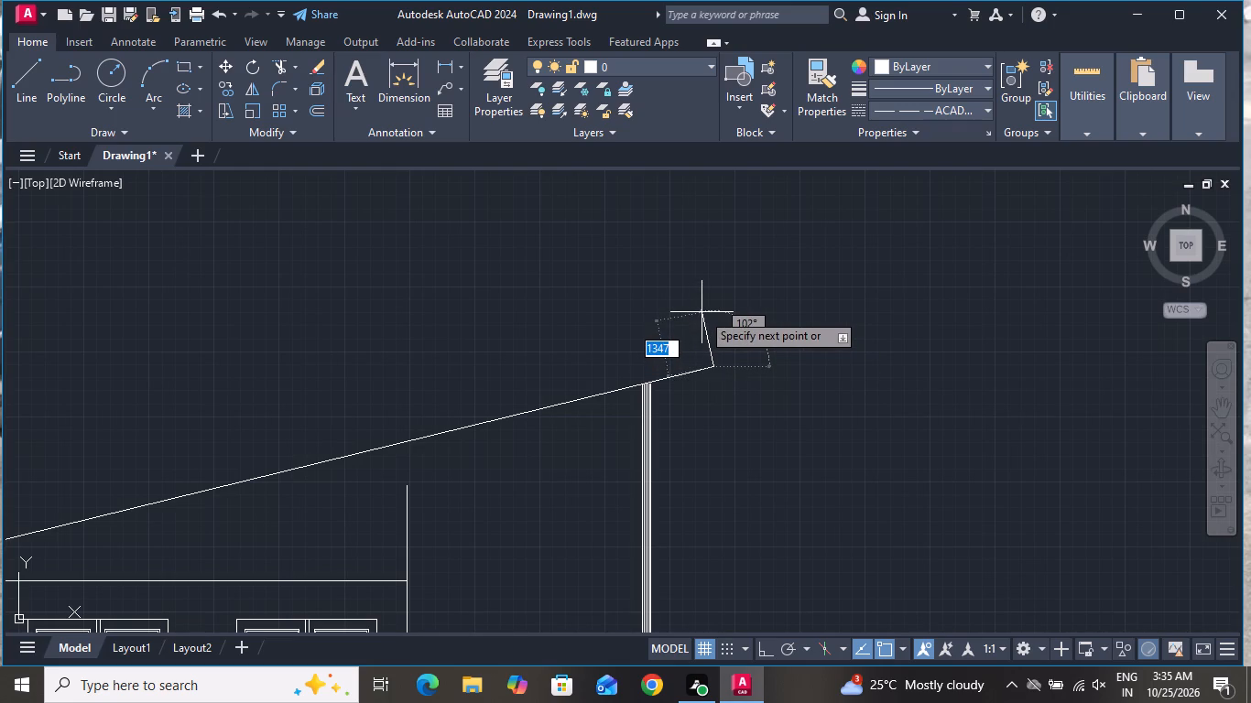
left_click(702, 319)
Draw the roof's top edge about 21600 long down past the outer left wall, and add the short edge at its low end.
scroll(147, 440, "down", 2)
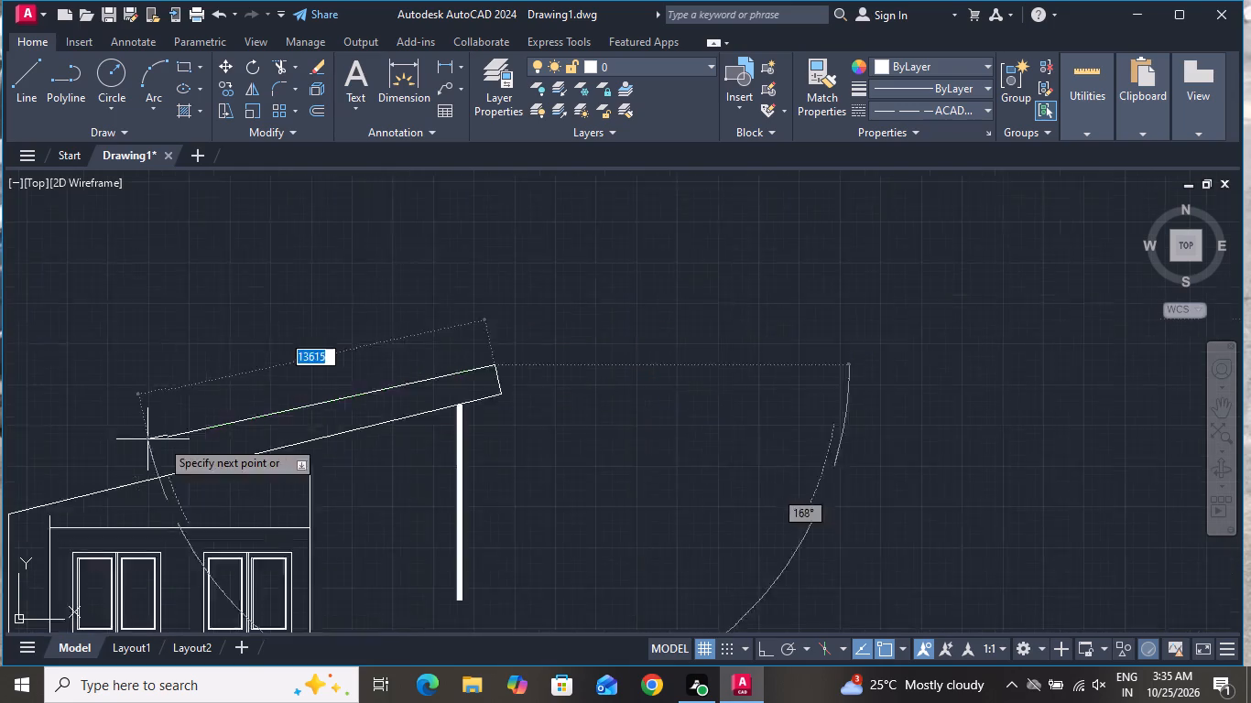
scroll(165, 439, "down", 1)
scroll(103, 454, "up", 3)
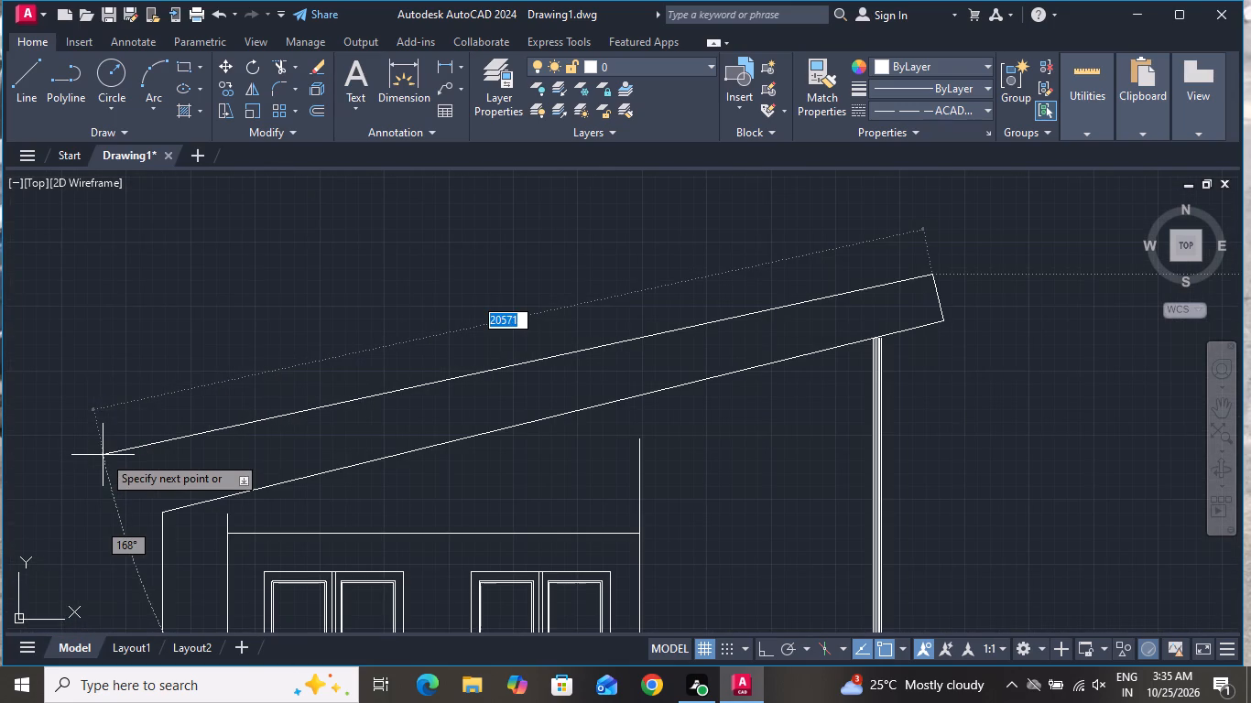
left_click(62, 501)
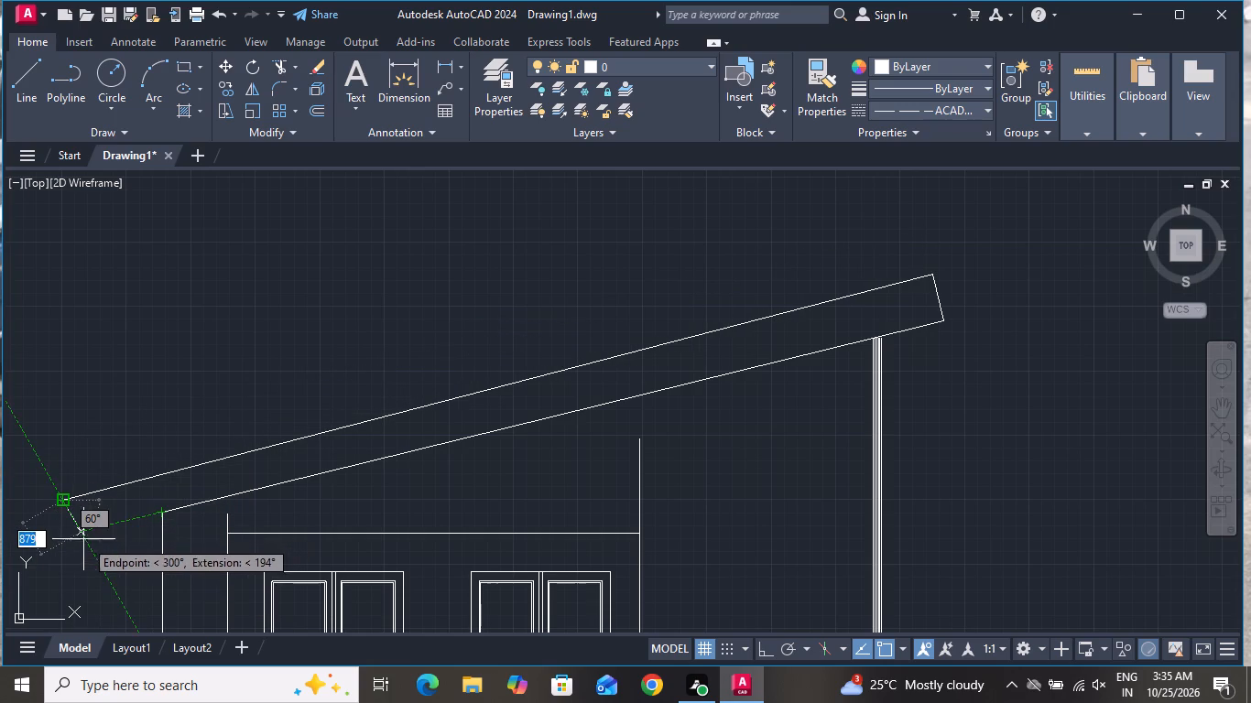
left_click(76, 544)
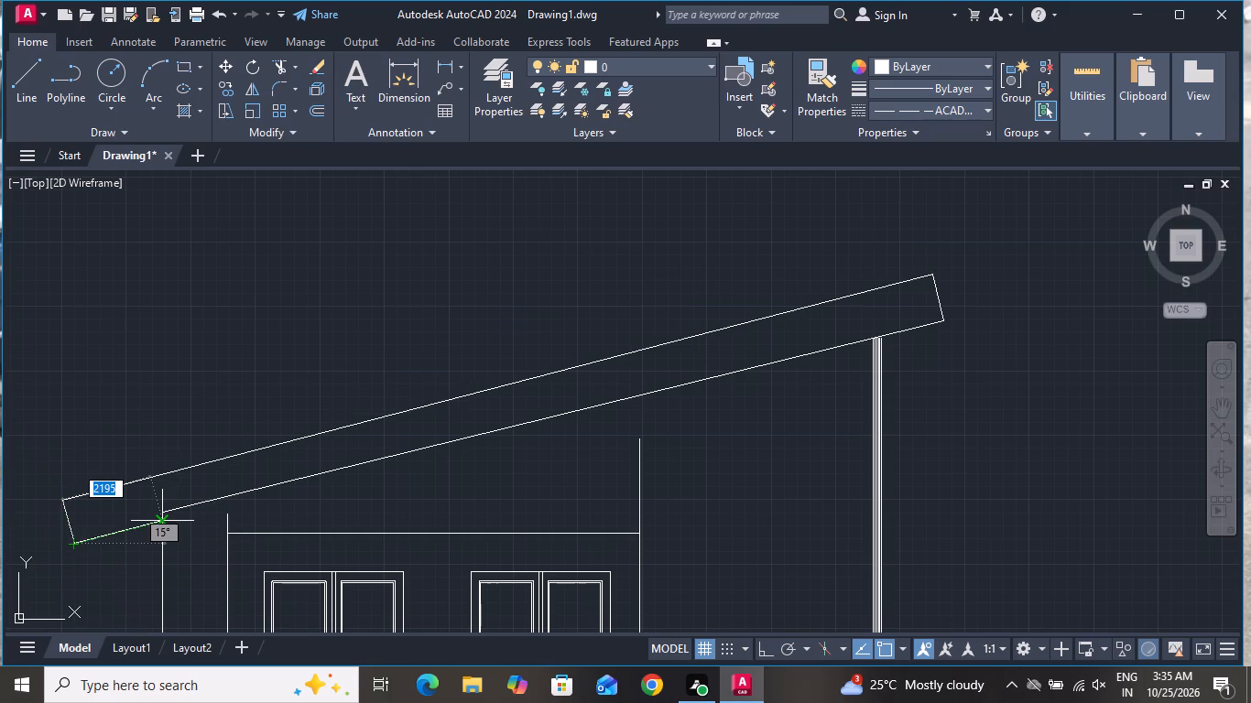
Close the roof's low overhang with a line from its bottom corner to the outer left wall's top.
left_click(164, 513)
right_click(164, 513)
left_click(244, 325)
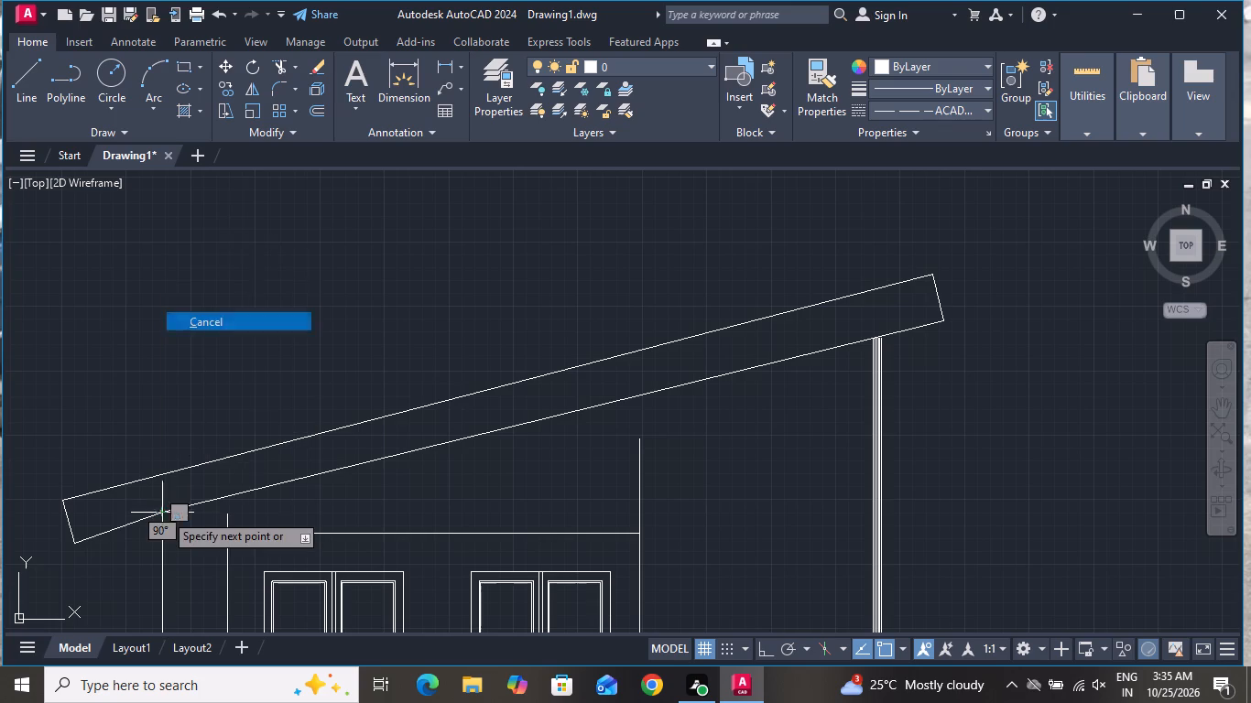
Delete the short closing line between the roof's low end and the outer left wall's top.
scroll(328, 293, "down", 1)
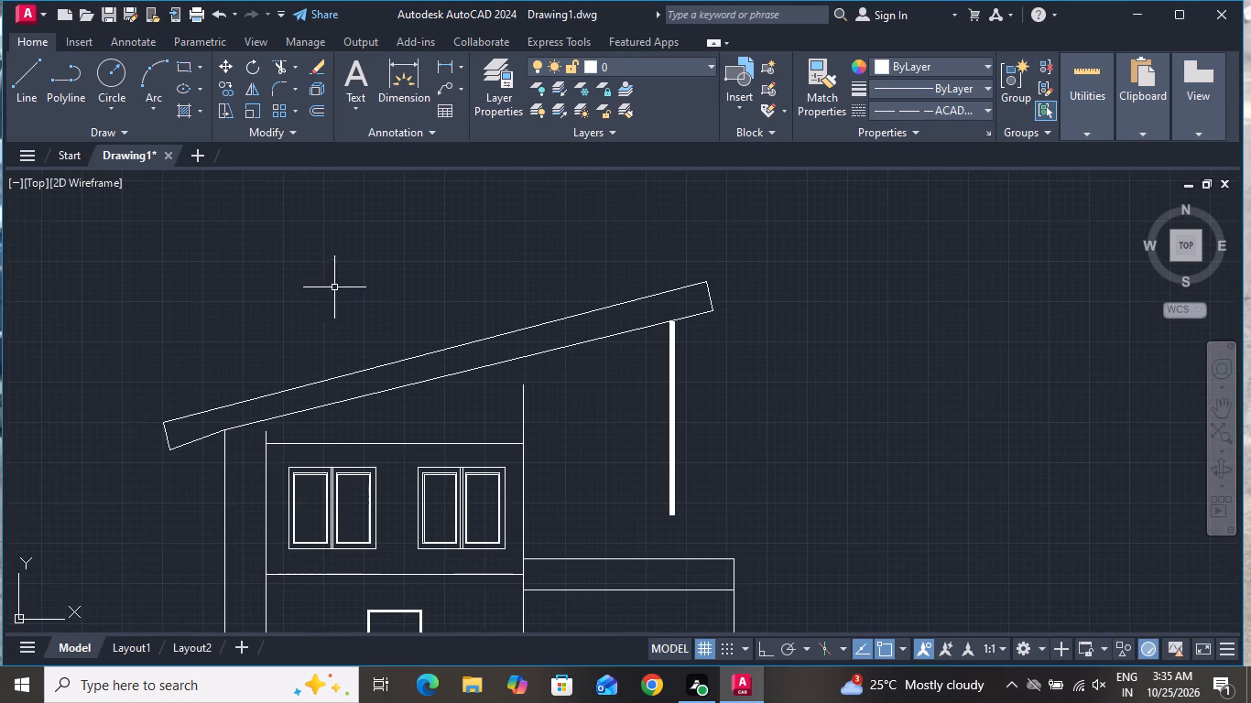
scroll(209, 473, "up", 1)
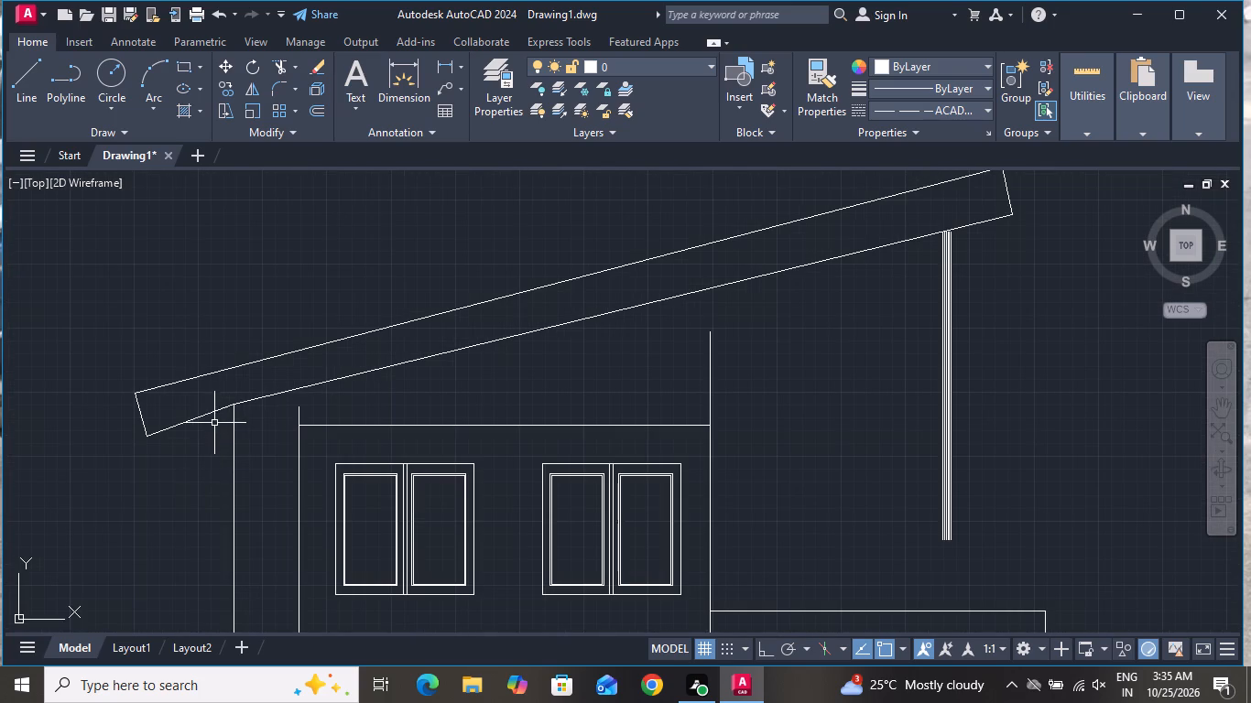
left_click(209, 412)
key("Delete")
Draw a line from the outer left wall's top down past the roof's low-end edge, continuing the underside slope.
left_click(15, 76)
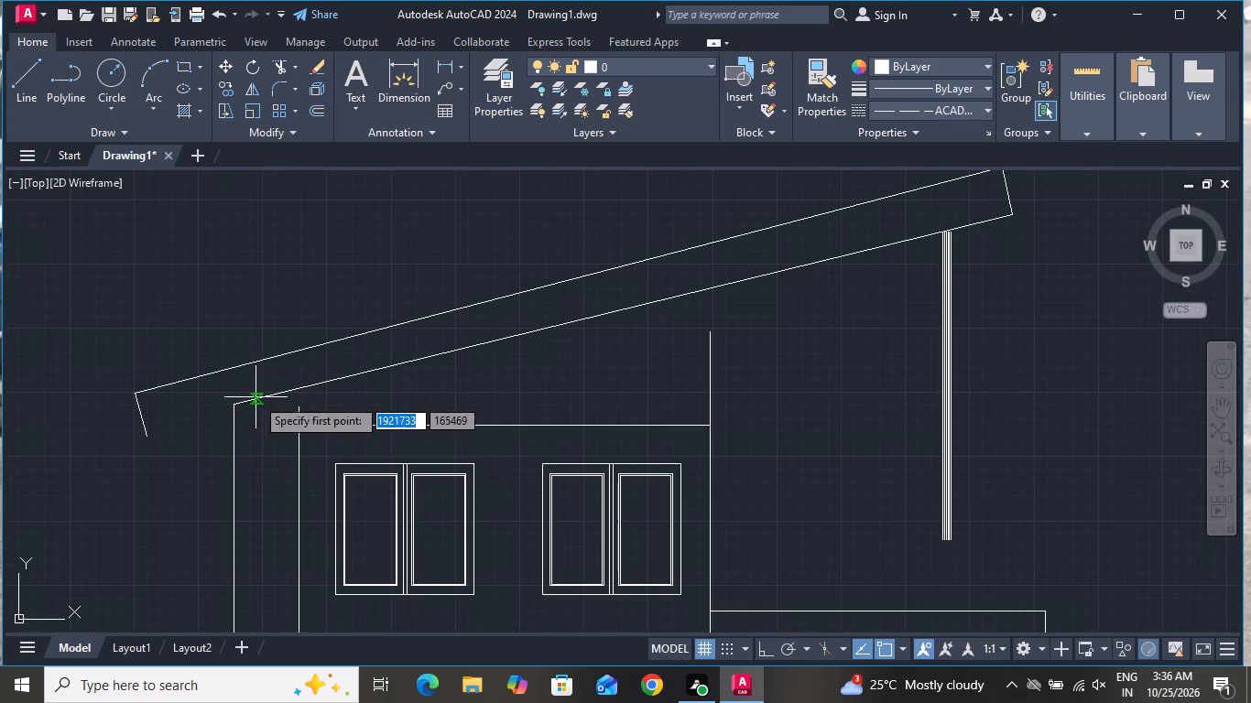
left_click(234, 406)
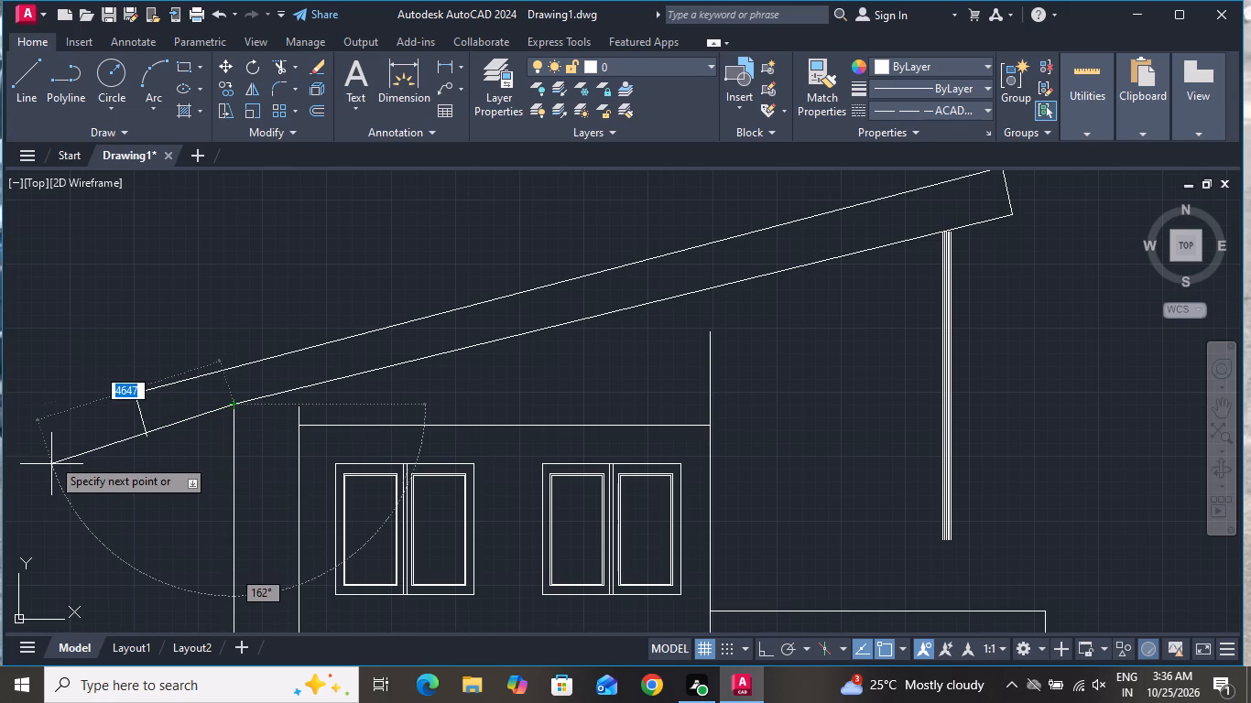
left_click(51, 446)
right_click(51, 446)
left_click(105, 472)
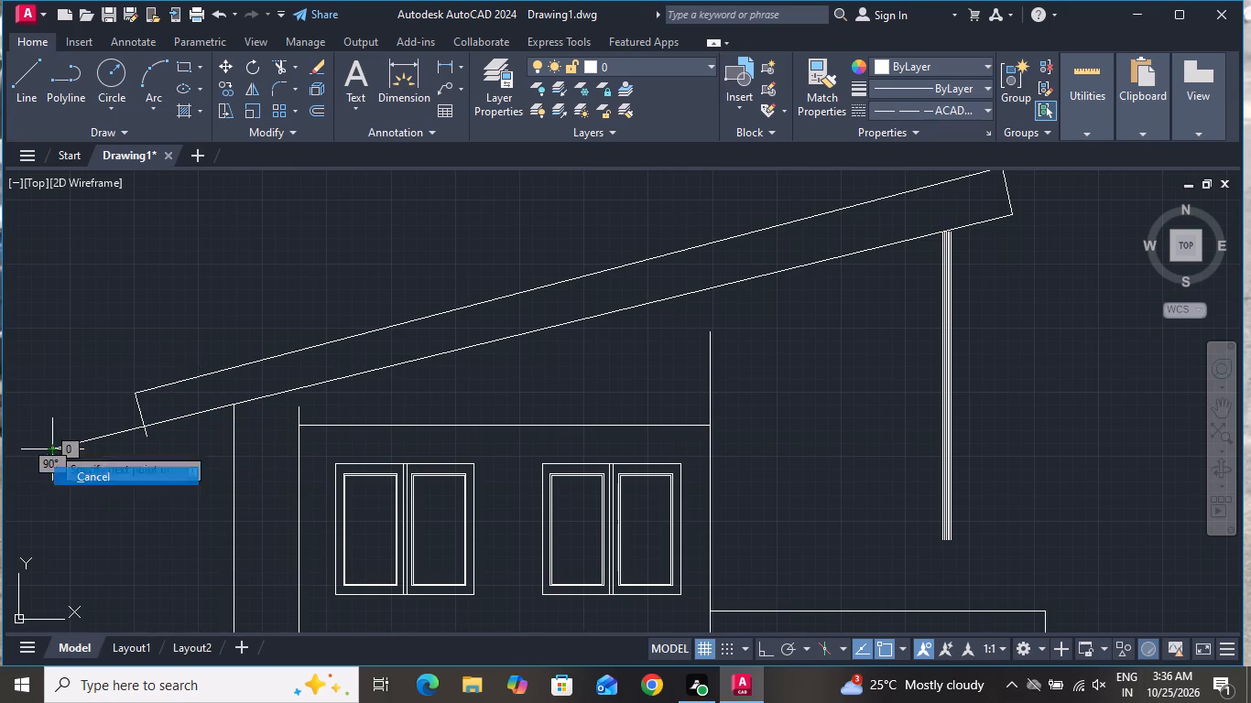
Trim the excess underside line and the projecting tip of the short edge at the roof's low-end corner.
left_click(281, 67)
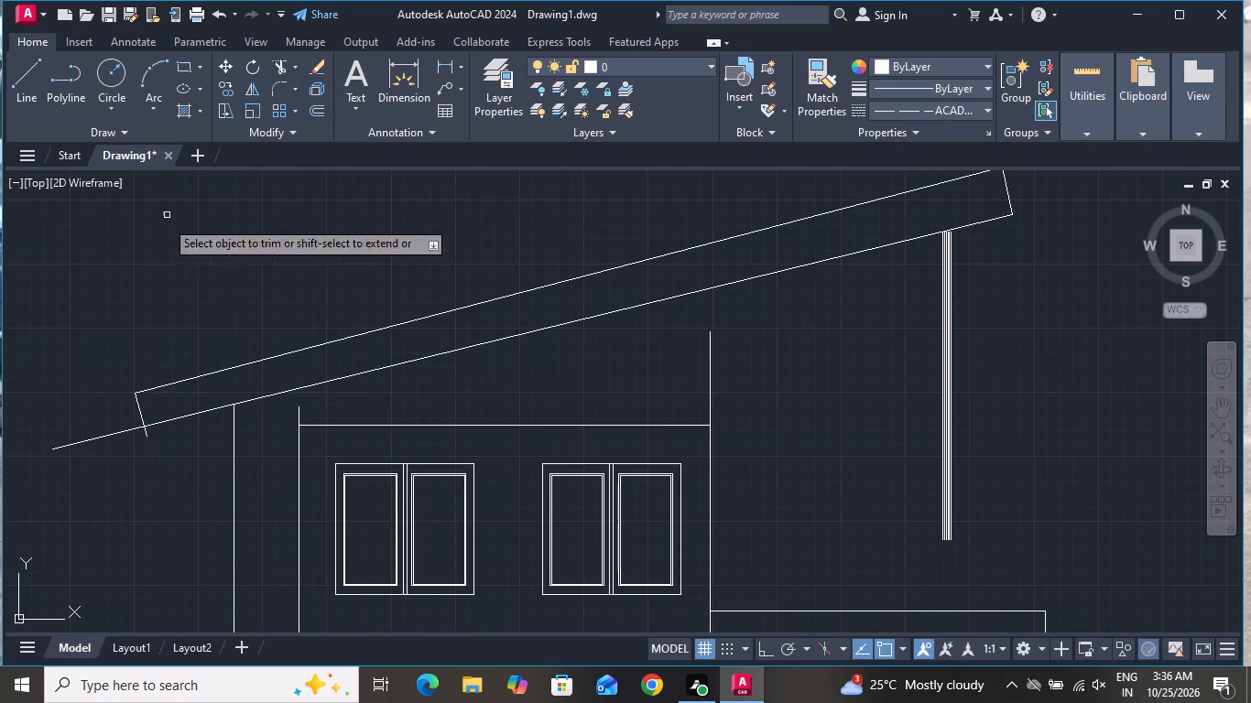
left_click(76, 431)
left_click(134, 492)
left_click(147, 433)
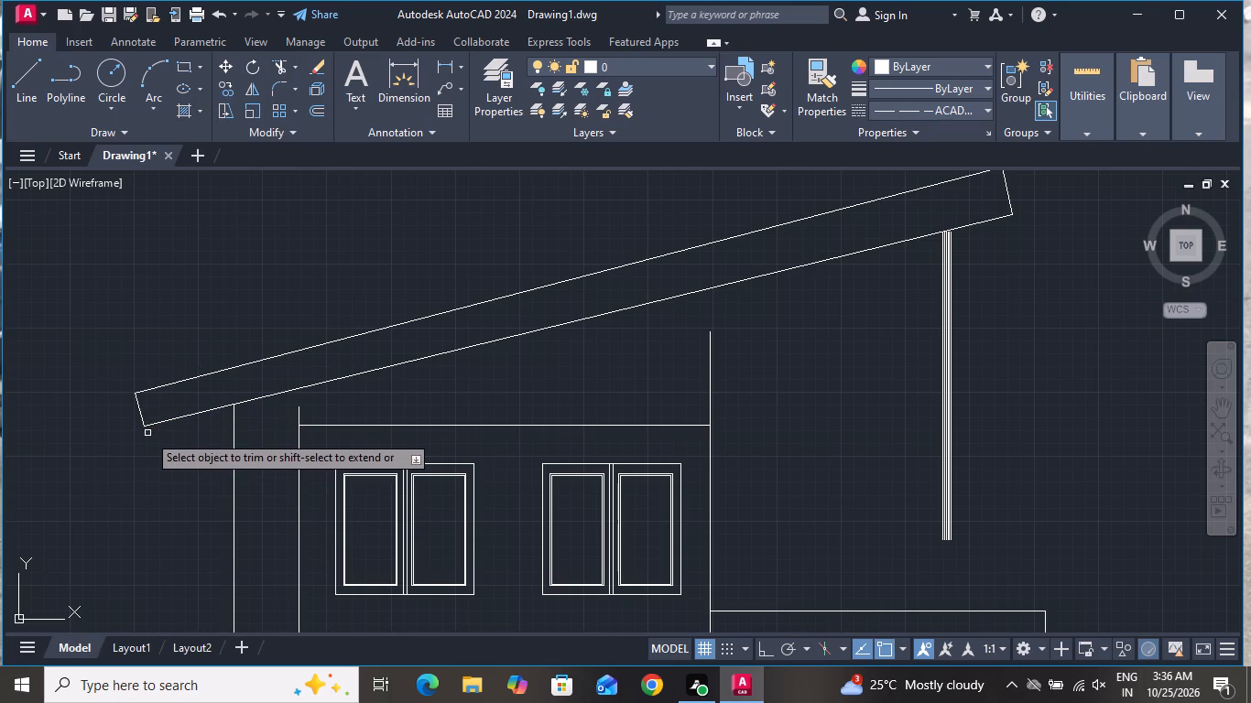
right_click(123, 467)
left_click(177, 246)
Extend the upper floor's side walls up to the roof underside, and its top line out to the roof's low end.
scroll(244, 332, "down", 2)
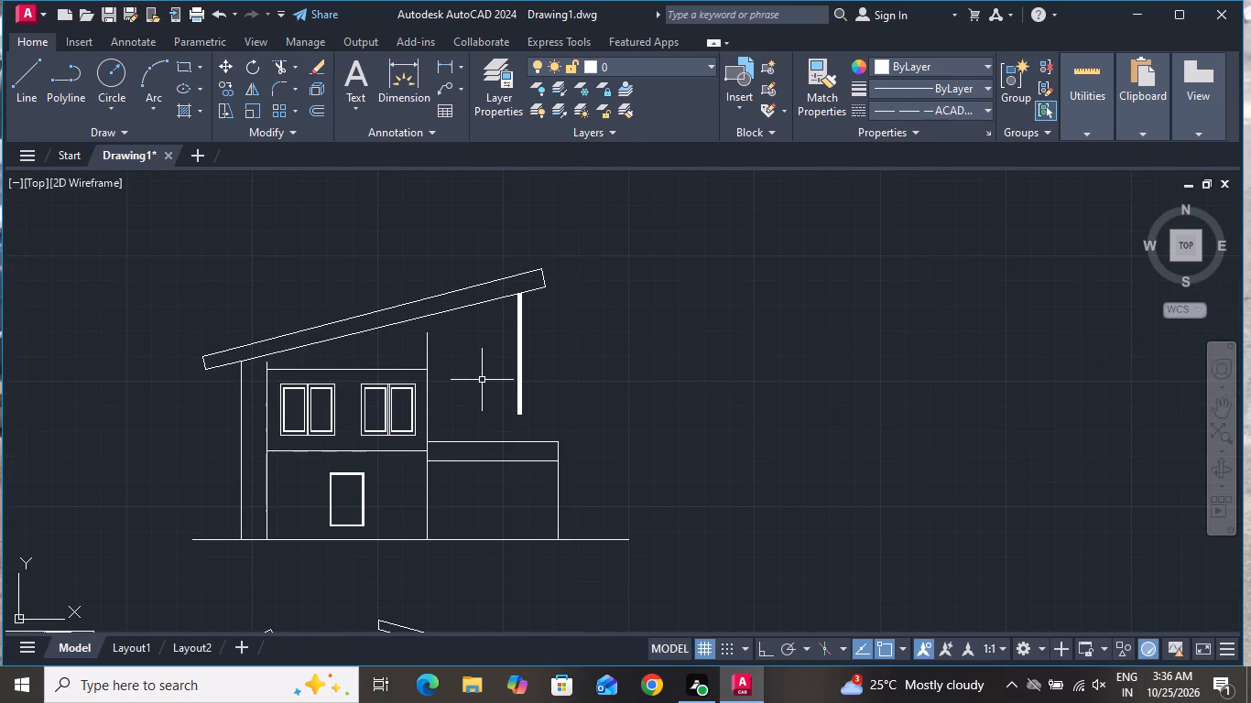
type("EX")
key("space")
key("space")
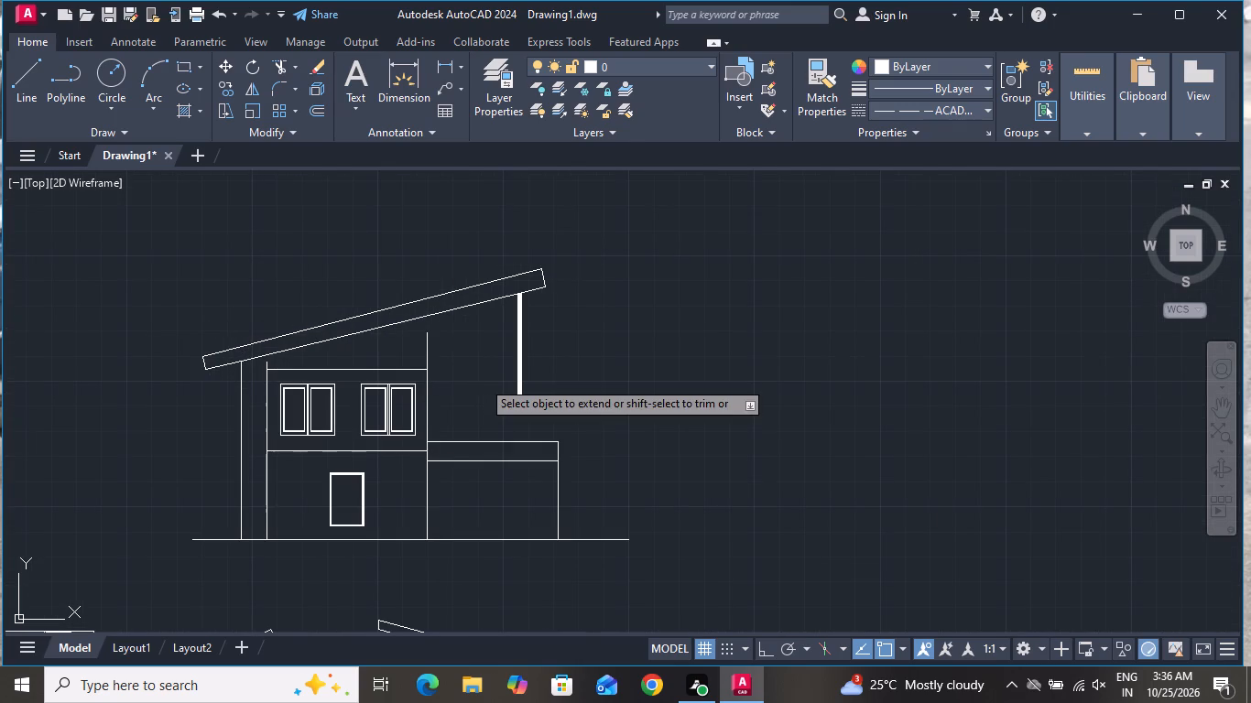
left_click(426, 339)
left_click(265, 367)
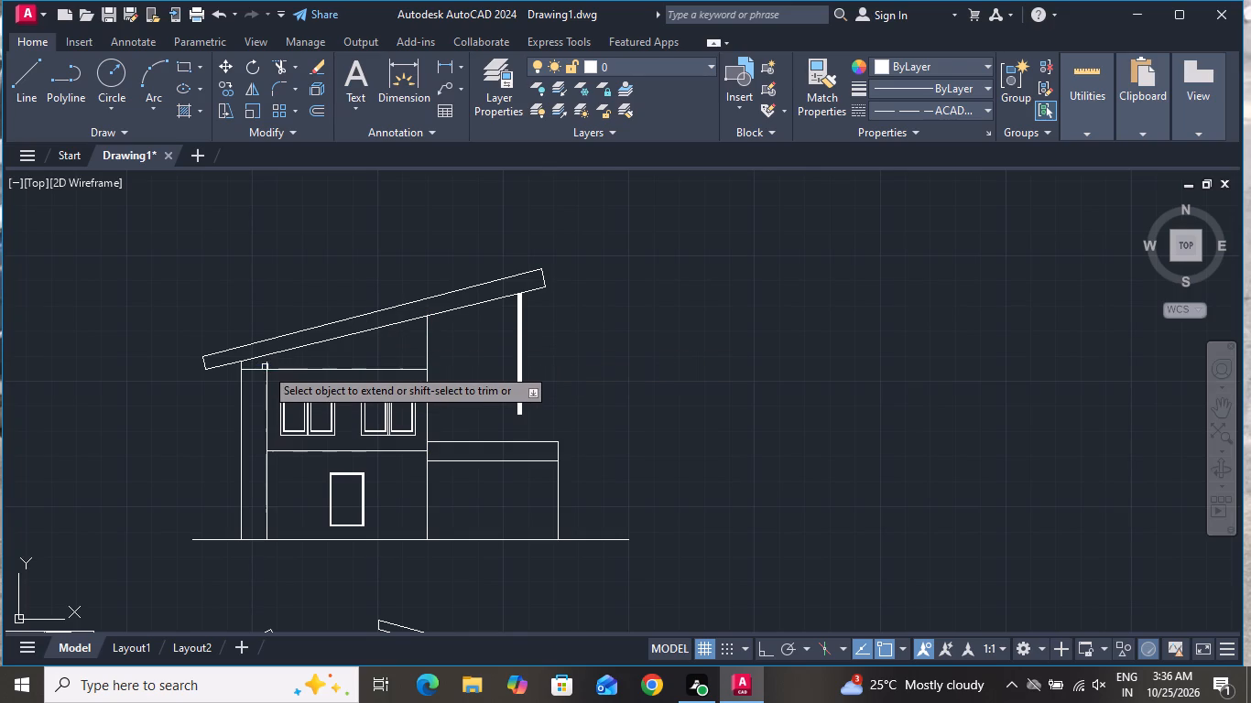
left_click(265, 367)
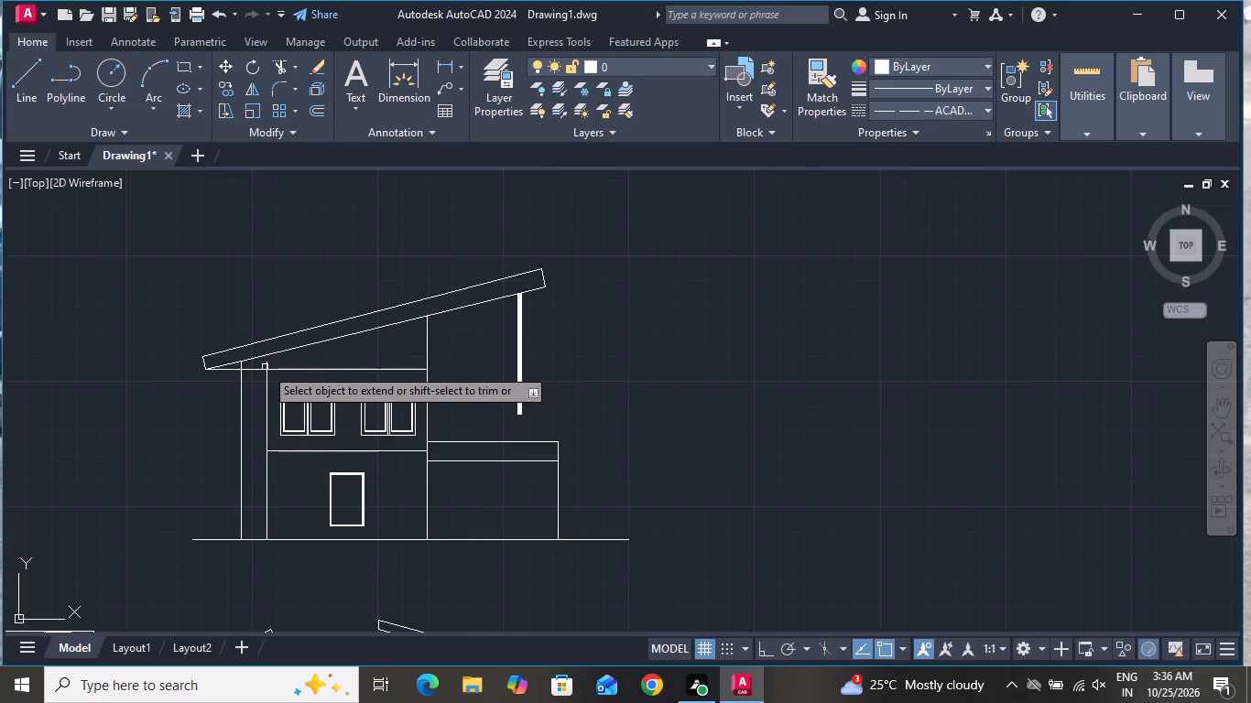
scroll(265, 367, "up", 3)
left_click(271, 352)
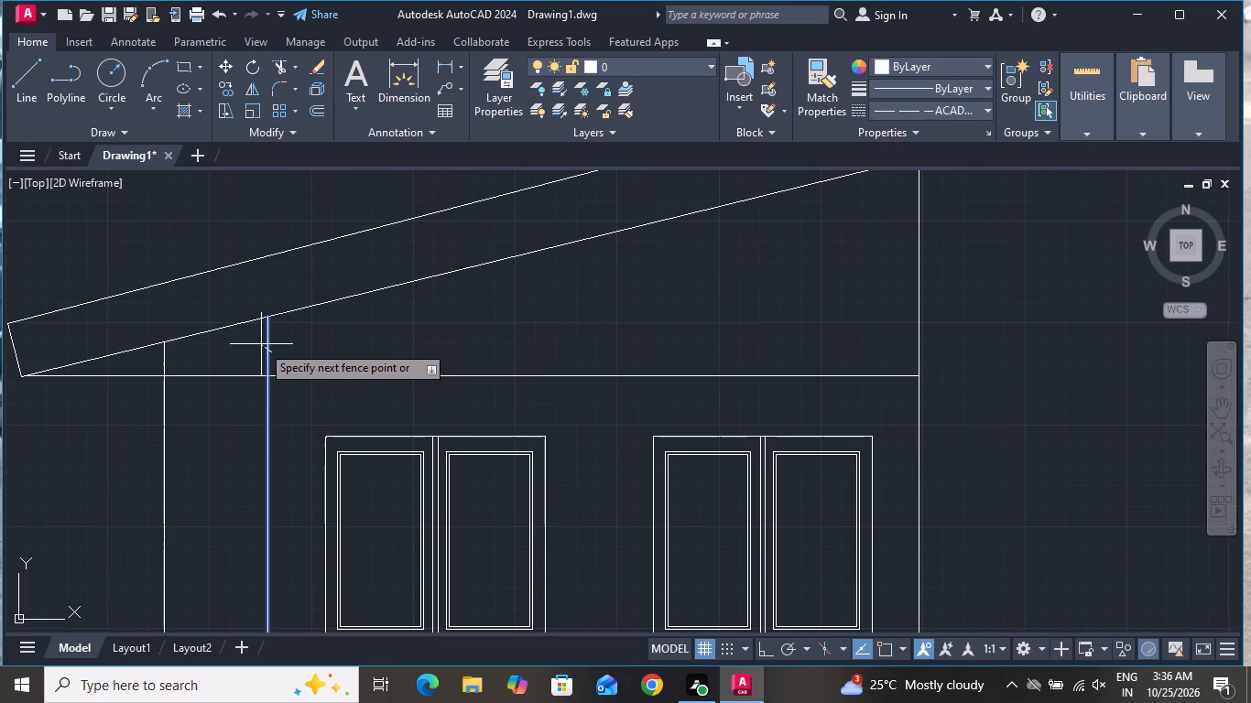
left_click(261, 344)
right_click(333, 336)
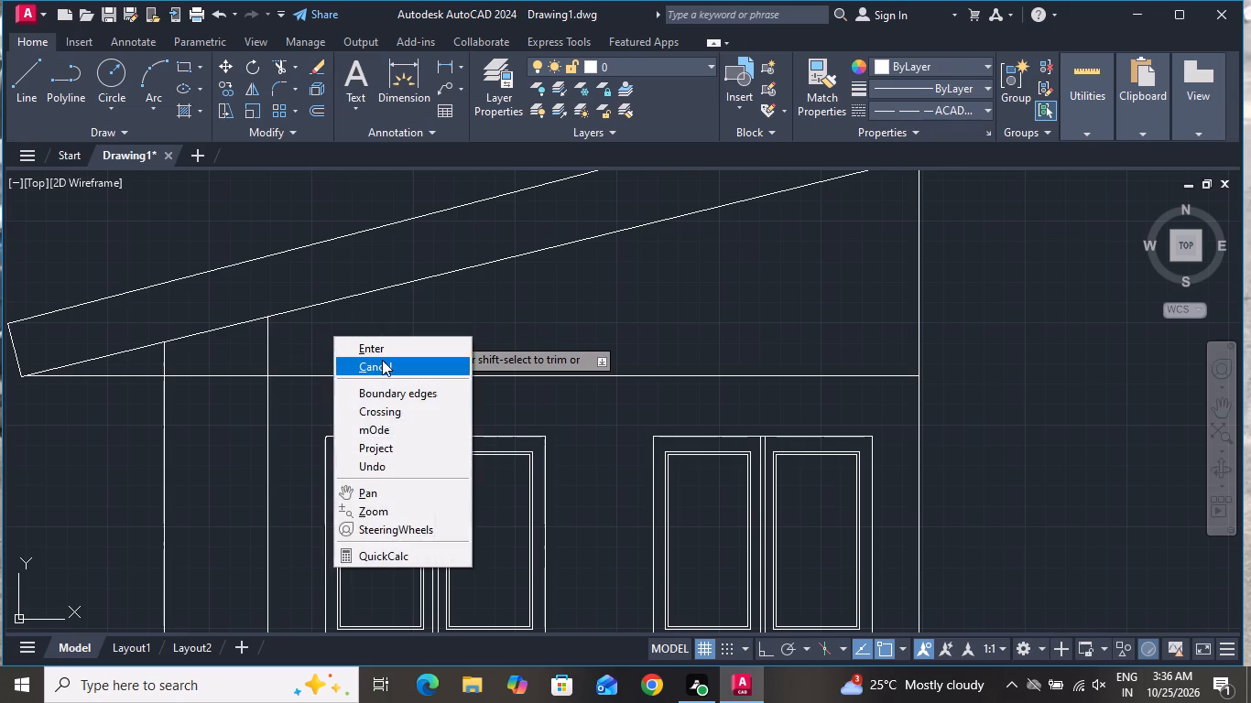
left_click(382, 360)
Draw a door rectangle about 1800 wide and 4000 high in the side wing, standing on the ground line.
scroll(394, 338, "down", 3)
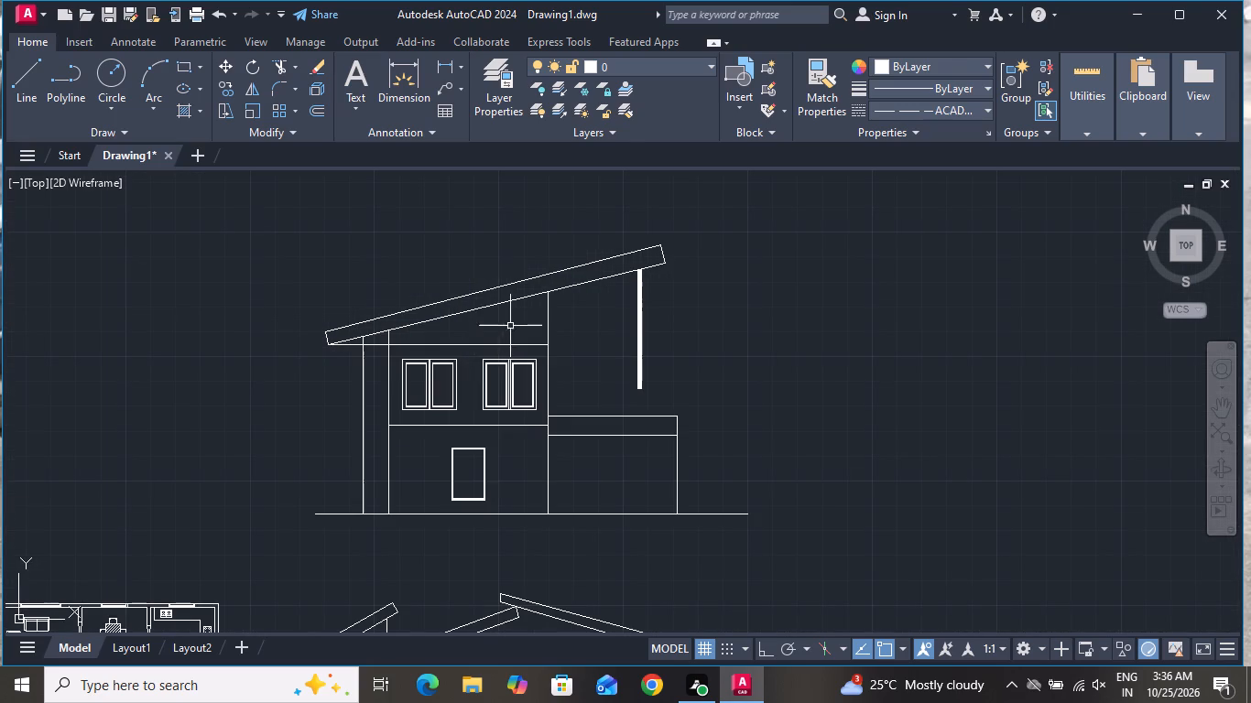
left_click(189, 67)
scroll(563, 503, "up", 2)
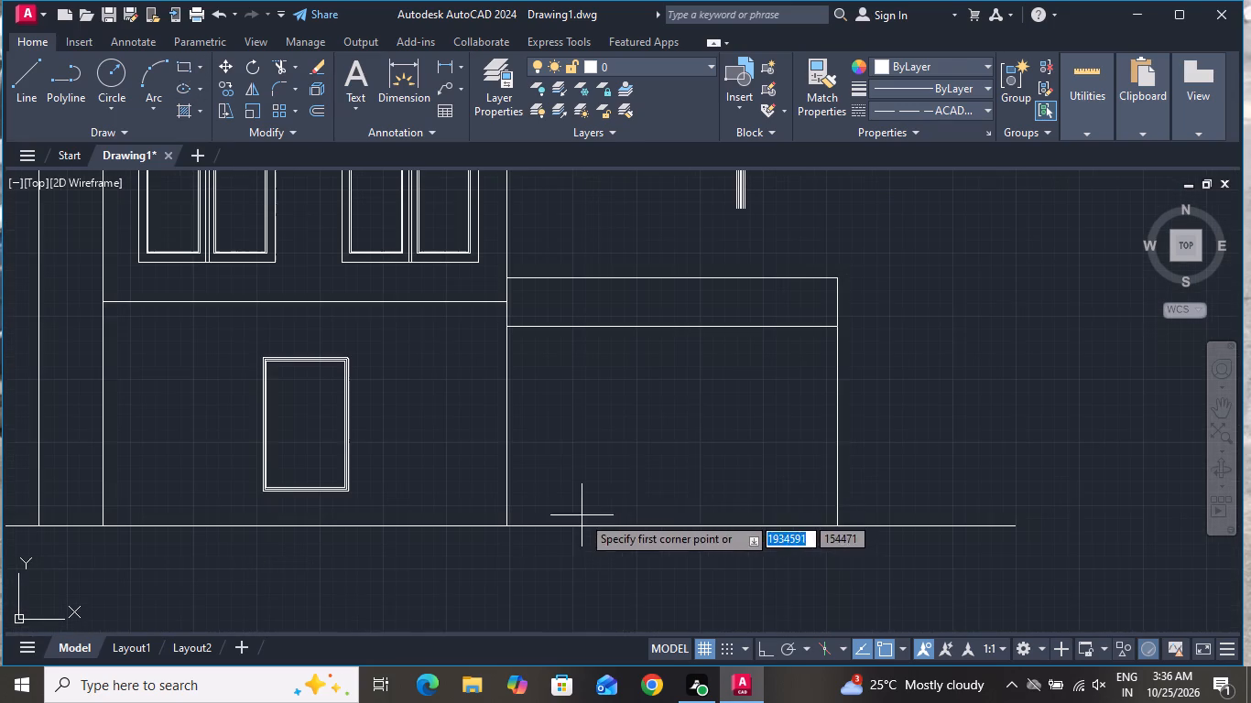
left_click(553, 361)
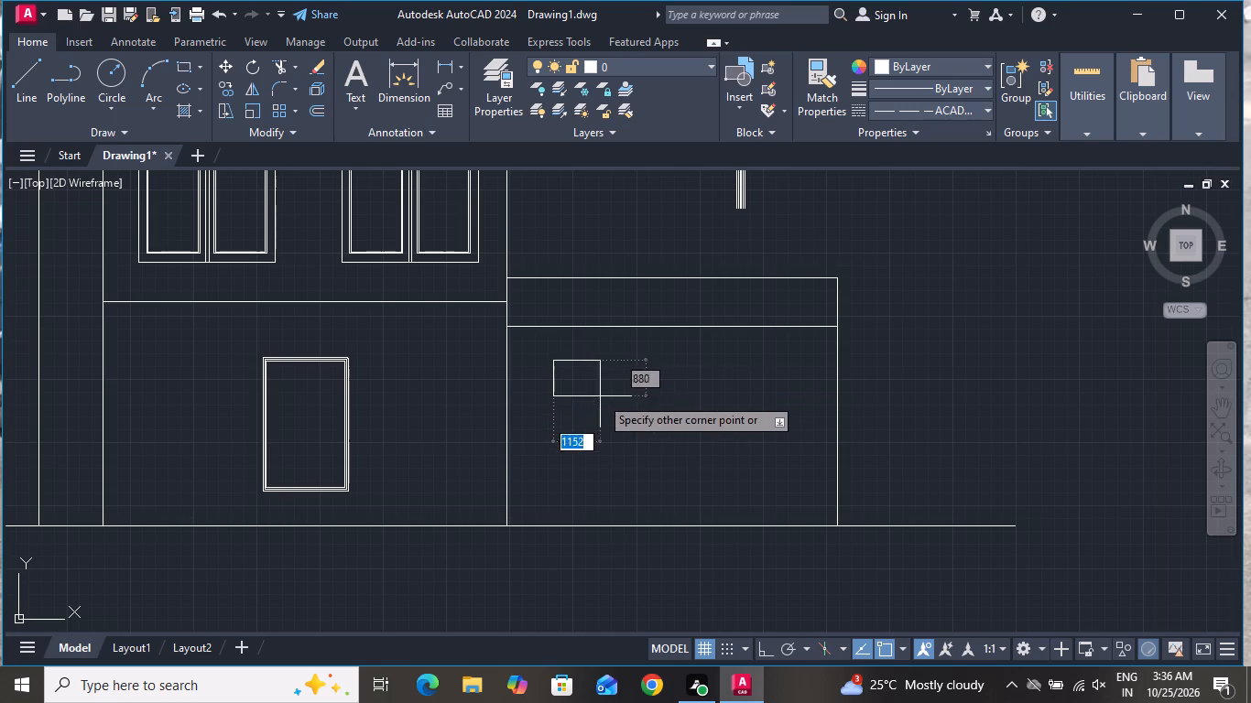
left_click(630, 527)
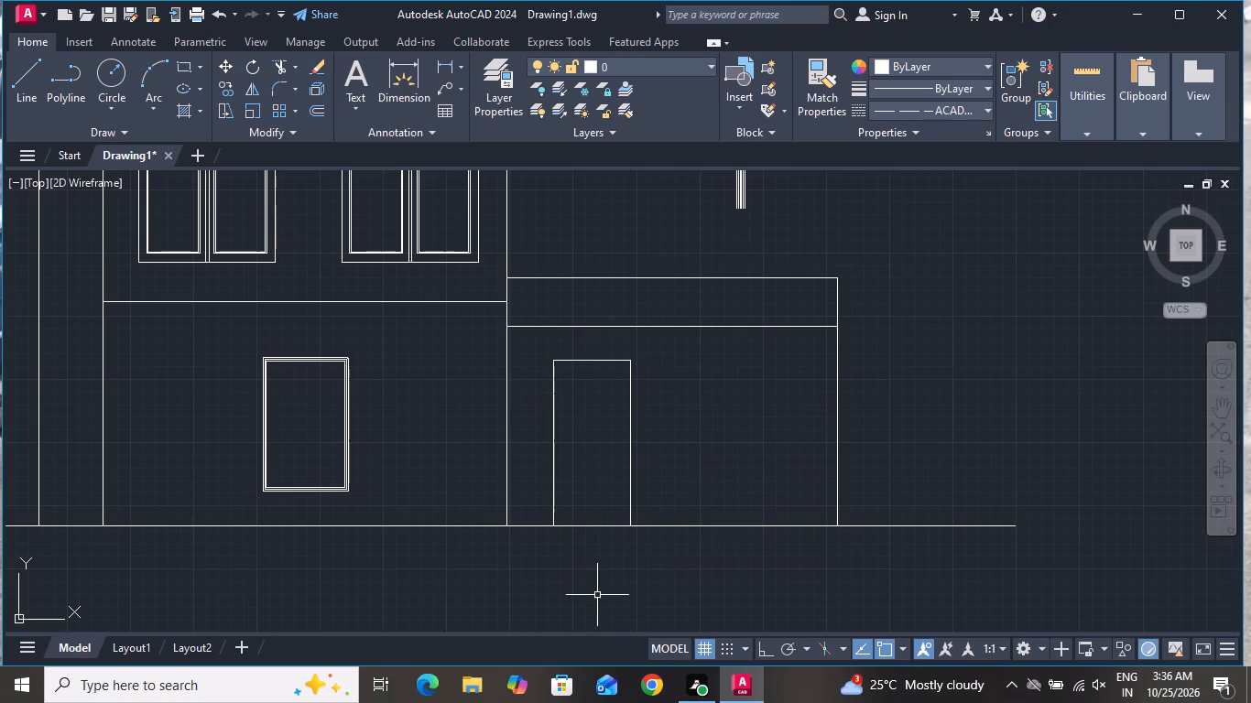
Offset the door outline by 40 to form its frame, once outward and twice inward.
type("O")
key("space")
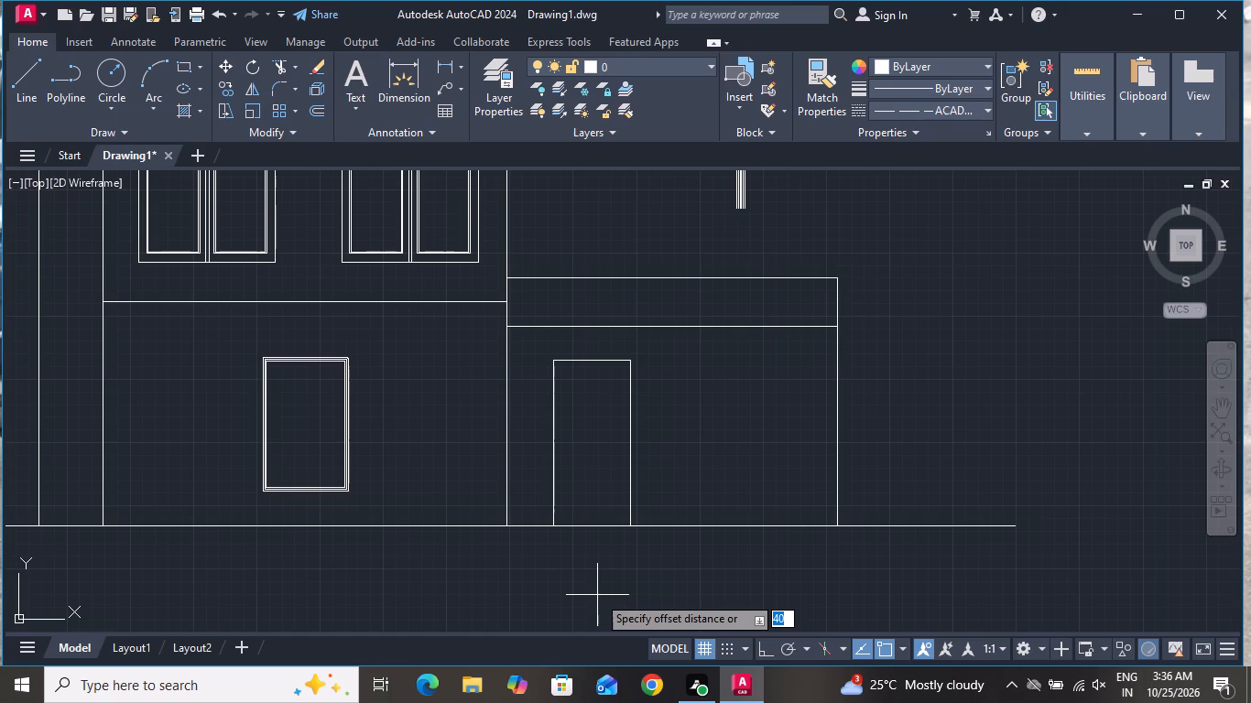
type("4O")
key("space")
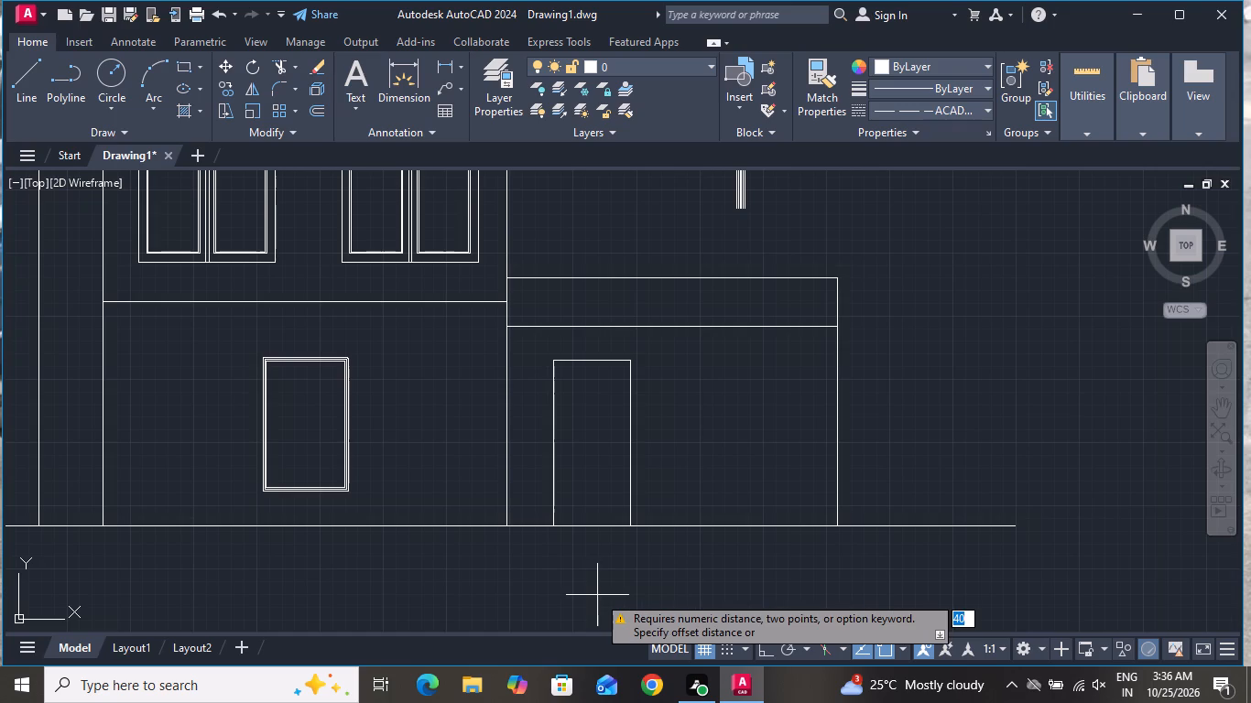
key("space")
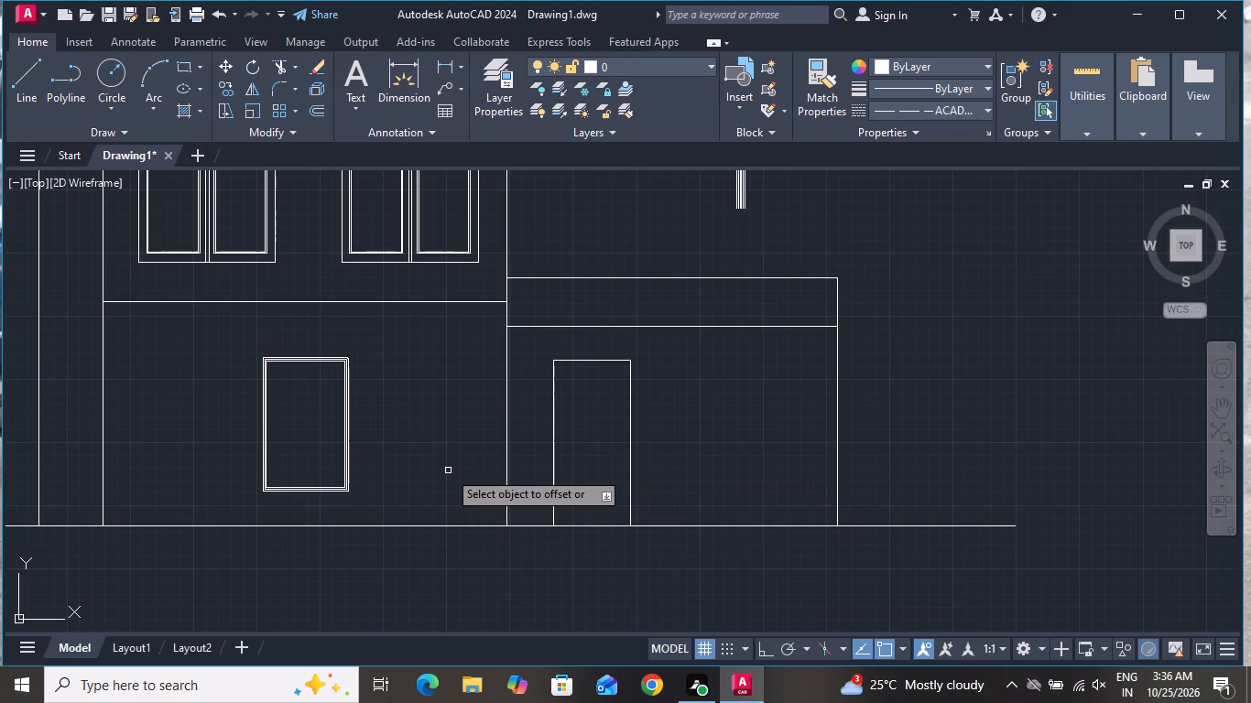
left_click(589, 362)
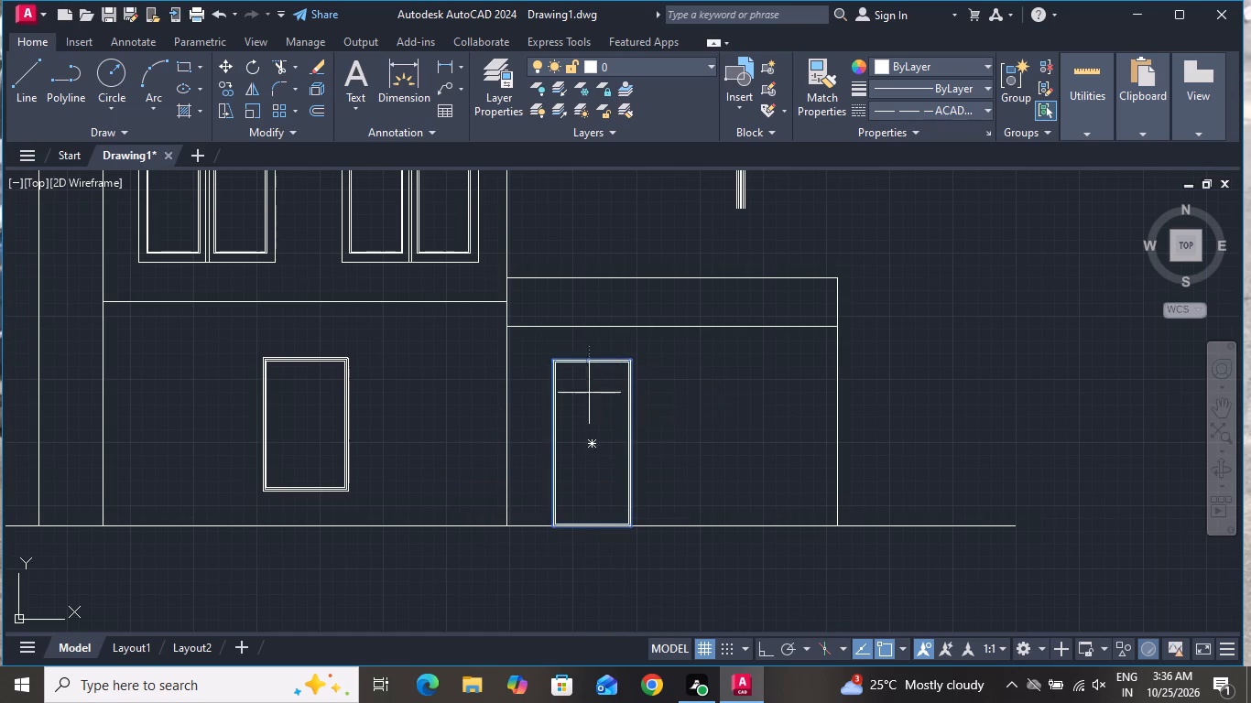
left_click(589, 393)
scroll(582, 361, "up", 3)
left_click(580, 355)
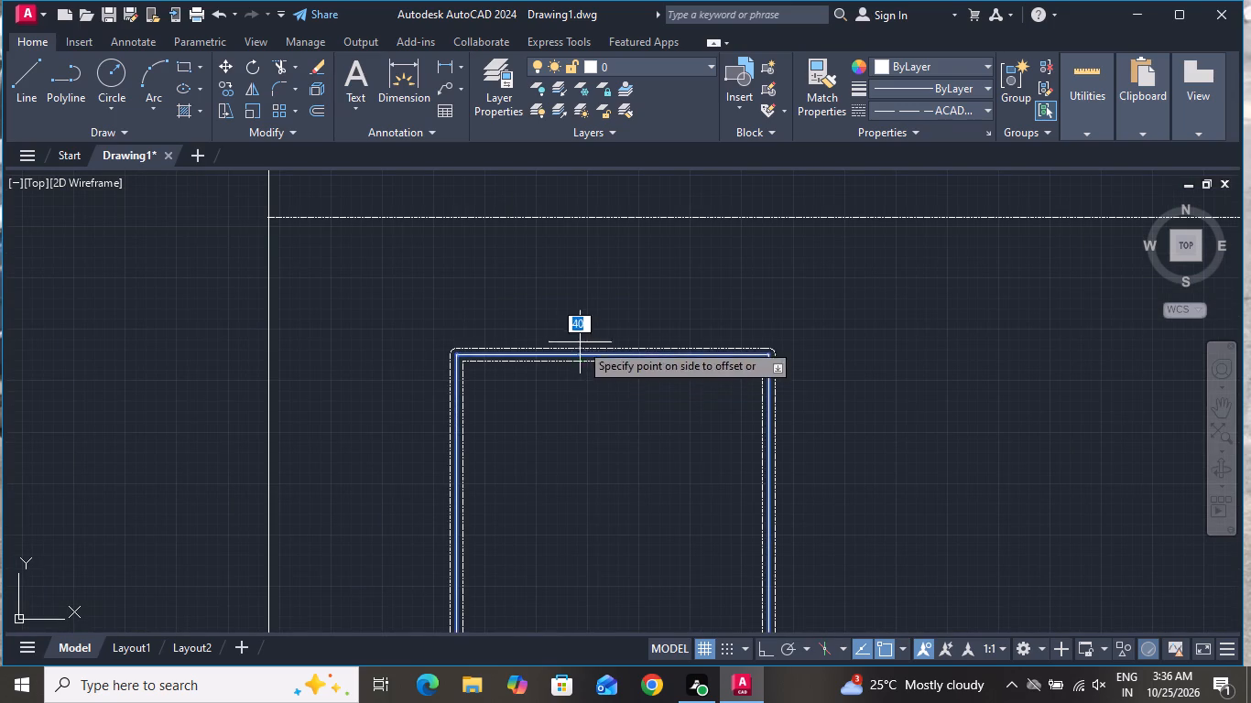
left_click(585, 333)
left_click(582, 364)
left_click(582, 384)
scroll(582, 300, "down", 1)
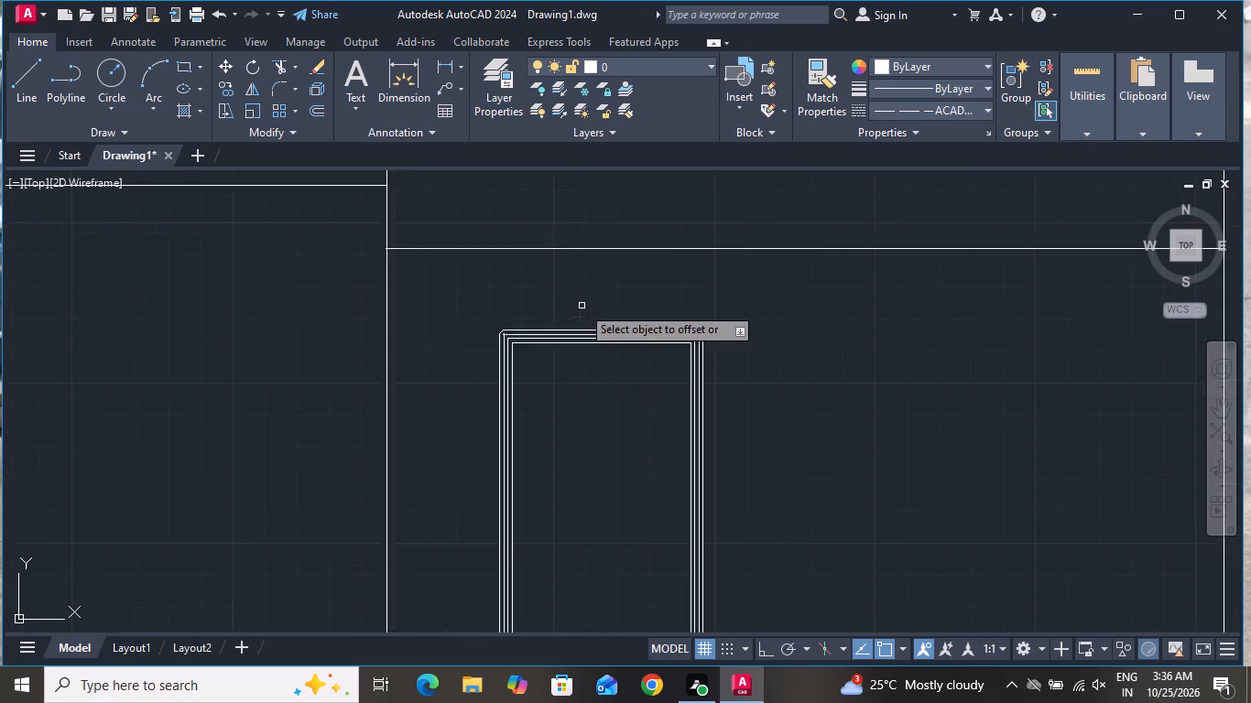
scroll(582, 306, "down", 1)
right_click(664, 370)
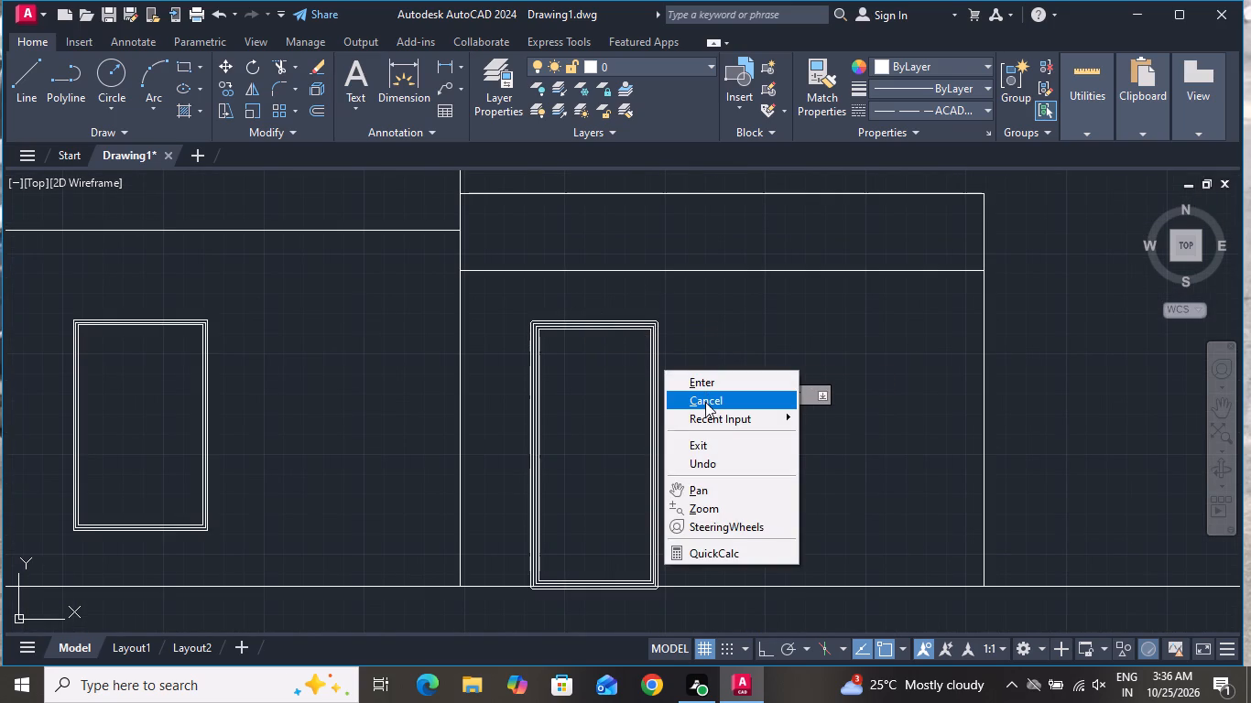
left_click(704, 408)
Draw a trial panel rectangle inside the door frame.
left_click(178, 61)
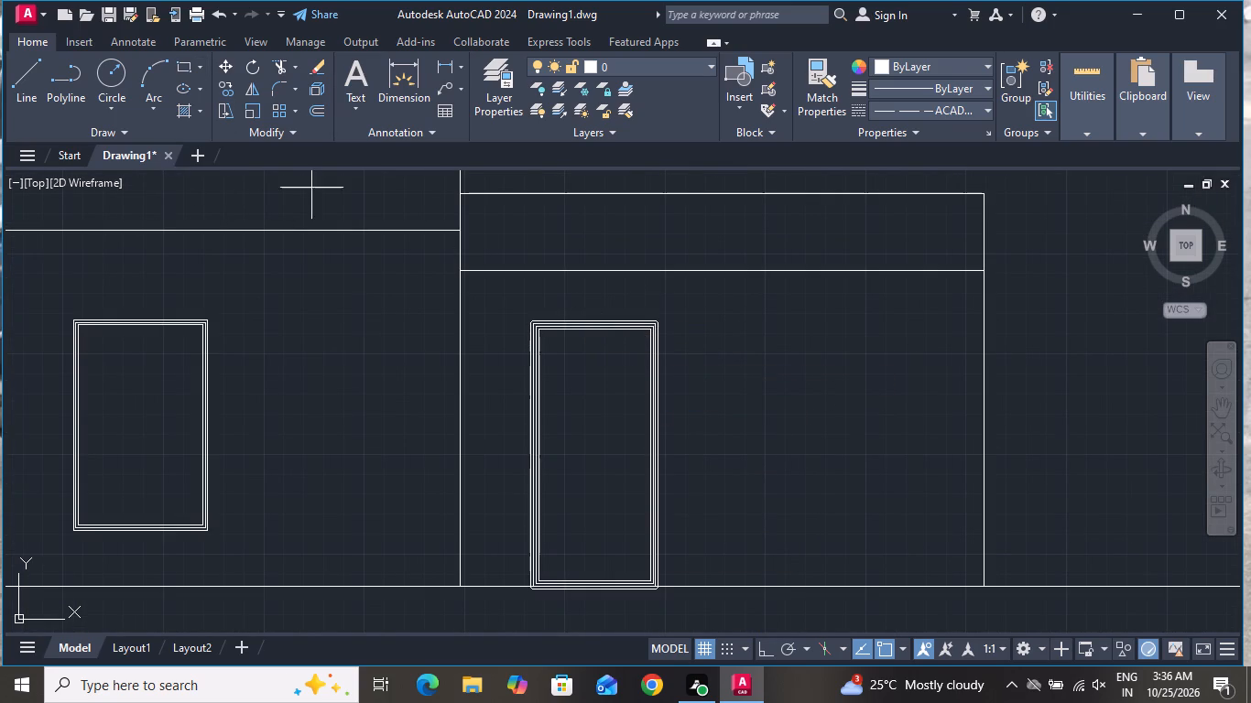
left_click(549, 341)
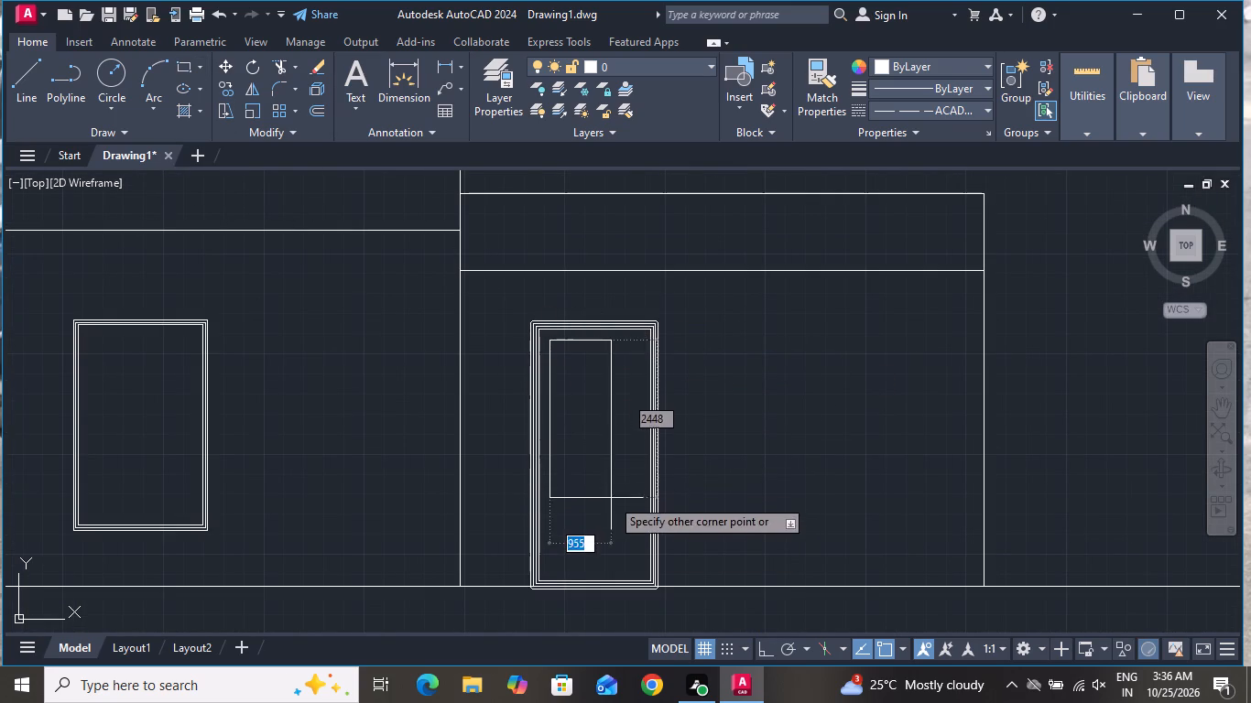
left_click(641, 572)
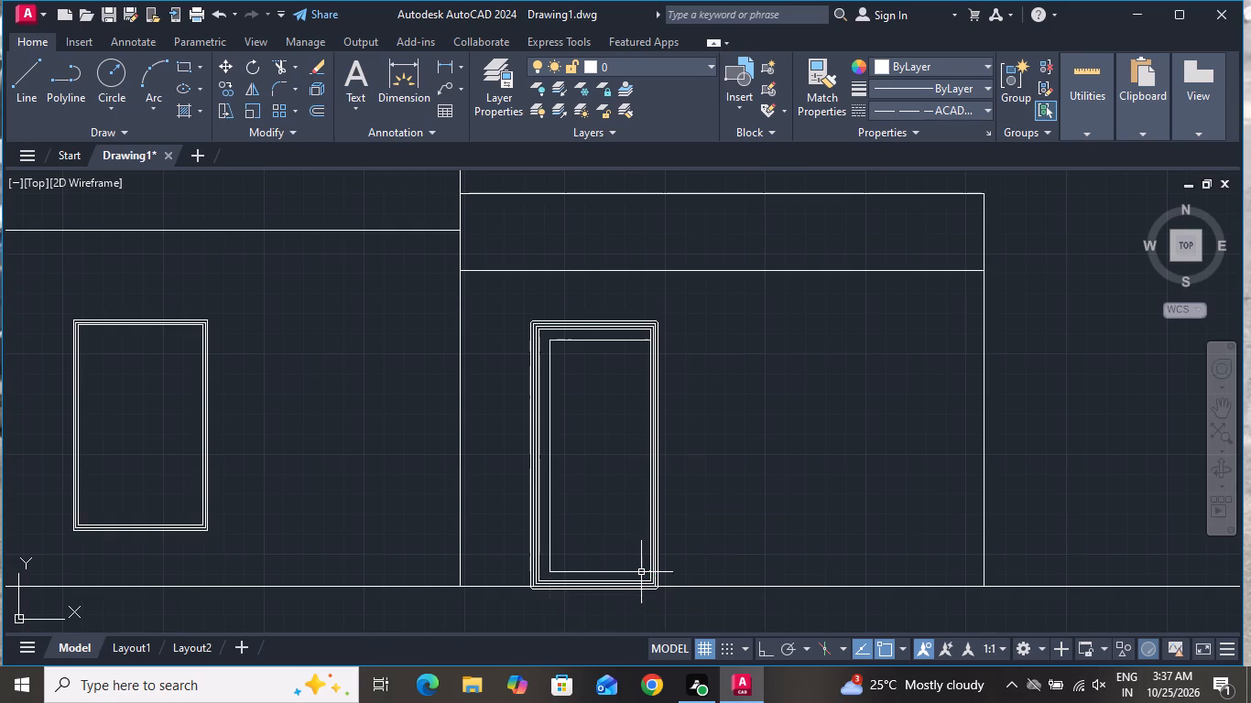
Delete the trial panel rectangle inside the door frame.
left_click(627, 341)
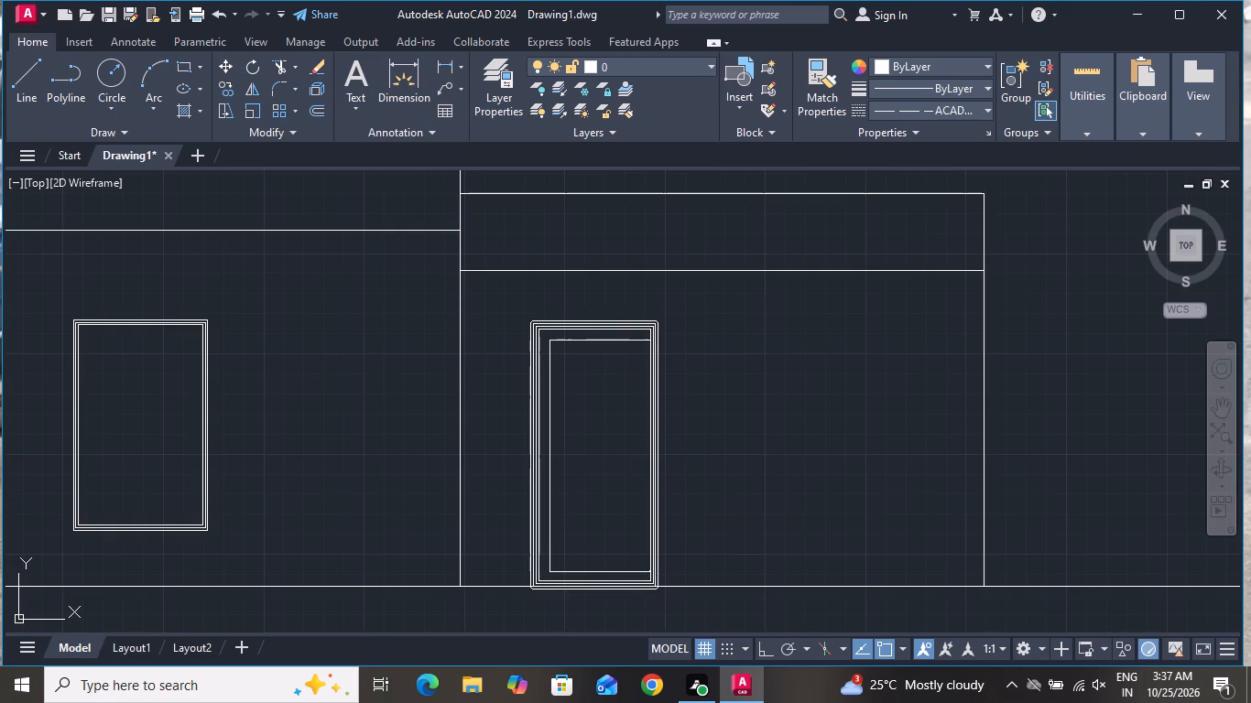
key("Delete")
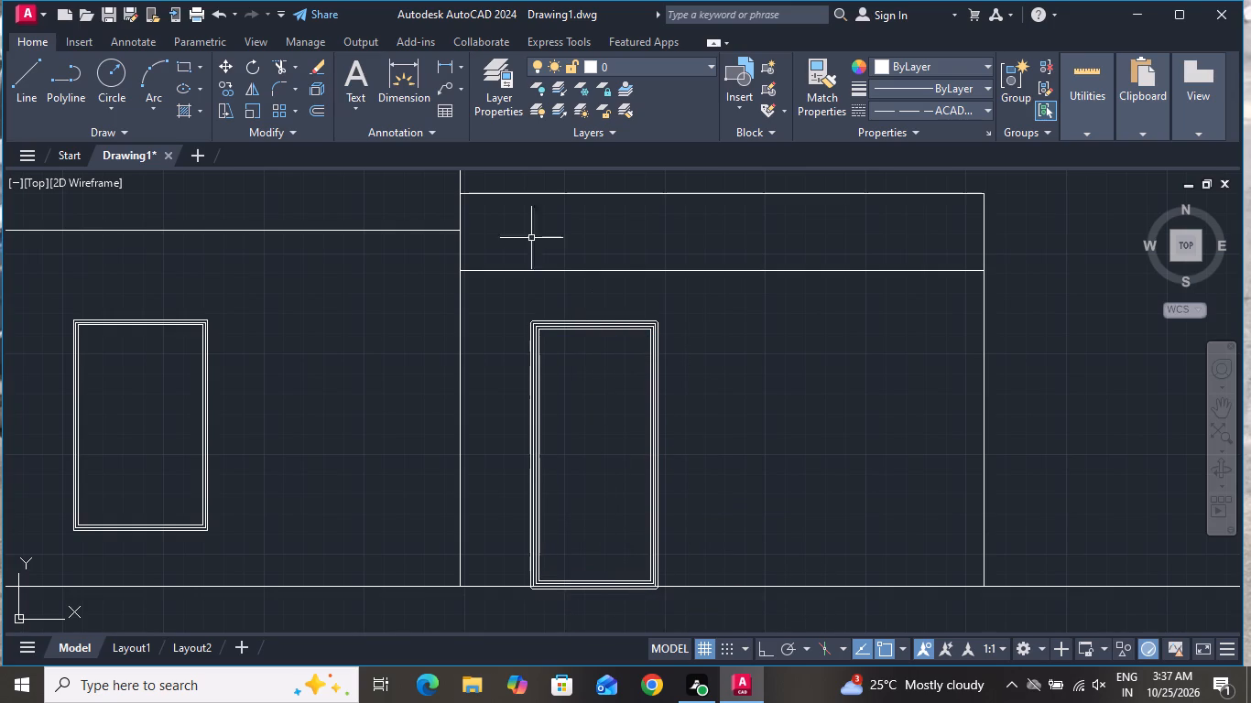
Draw a panel rectangle about 1360 wide and 3400 high, inset evenly within the door frame.
left_click(181, 66)
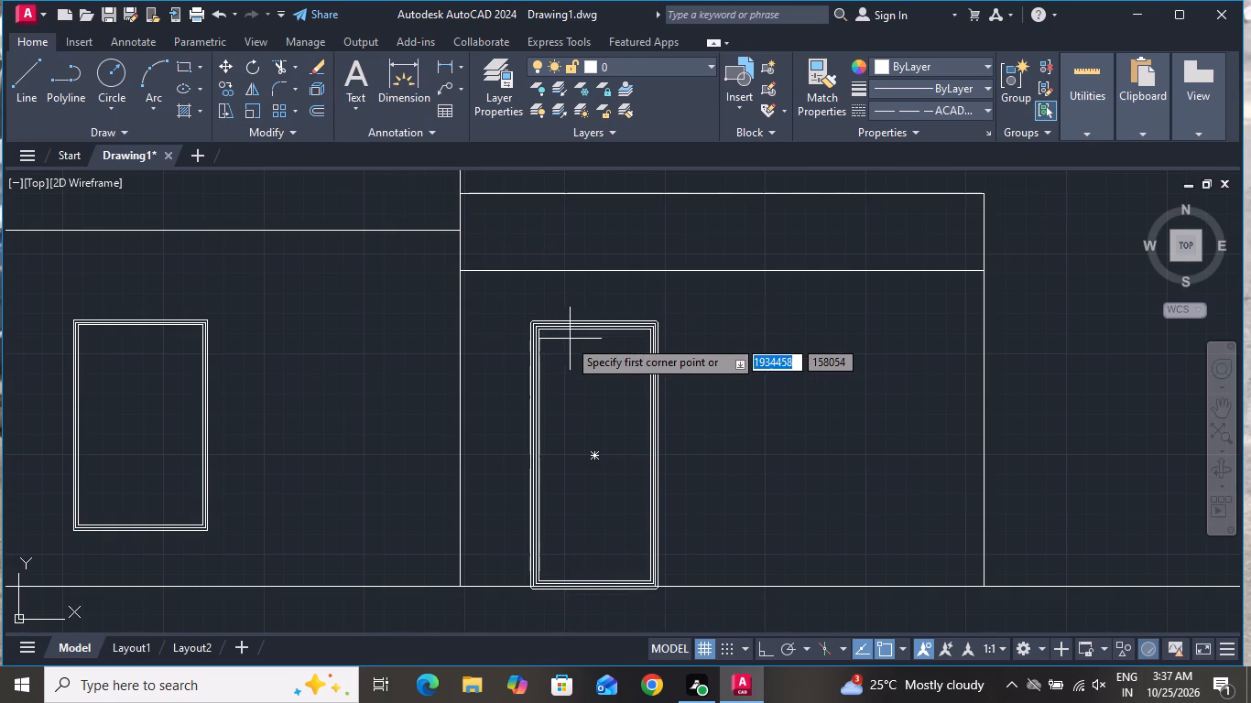
left_click(552, 347)
scroll(583, 479, "down", 2)
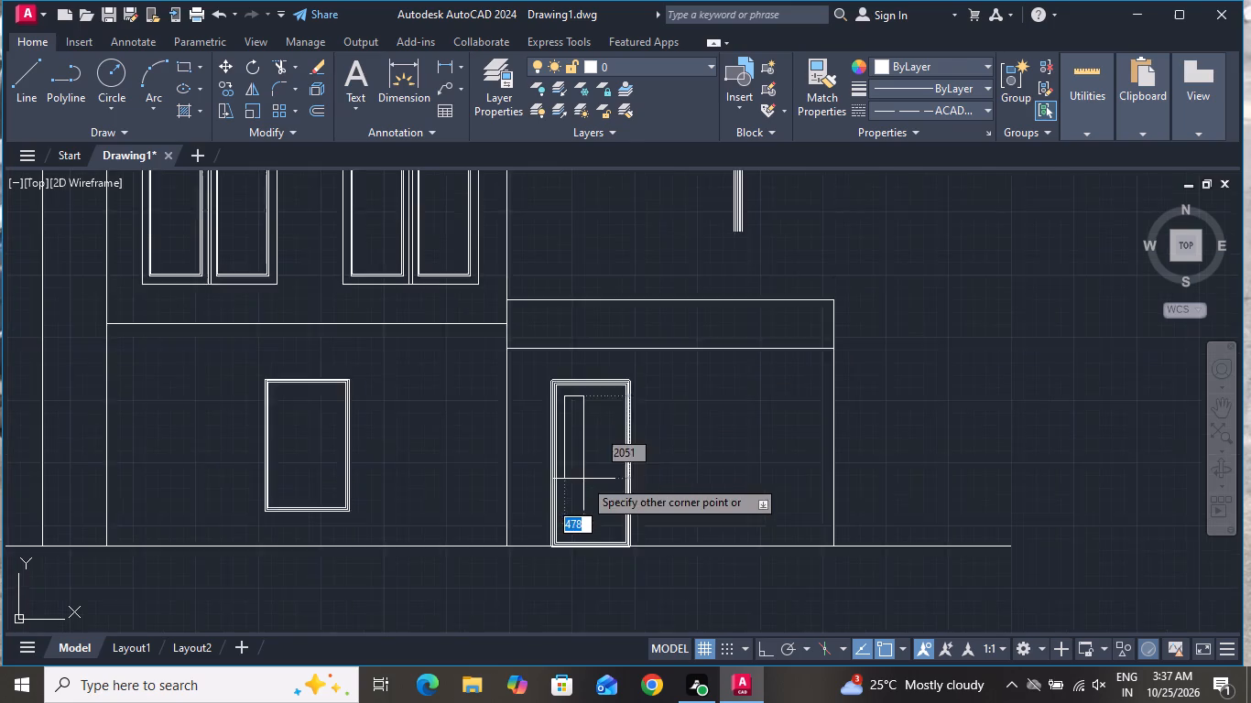
scroll(593, 524, "up", 3)
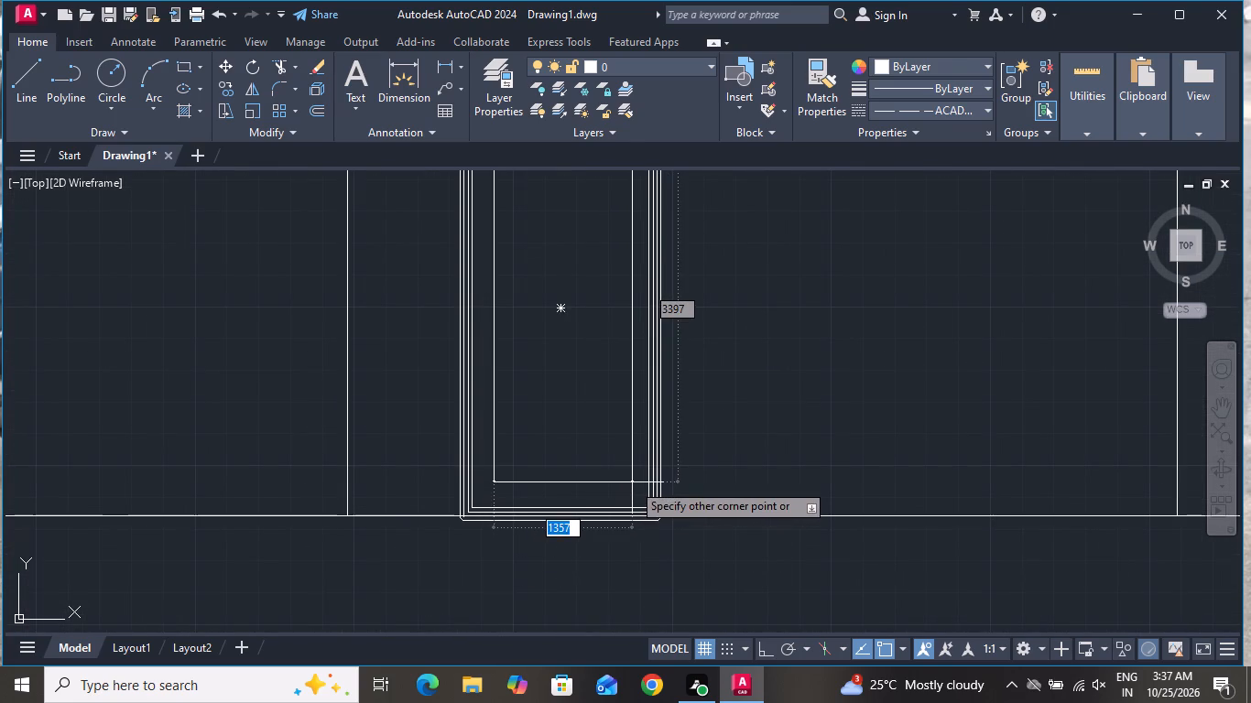
left_click(632, 482)
Draw a small circle as the door knob between the panel's right edge and the frame, above mid-height.
scroll(631, 522, "down", 1)
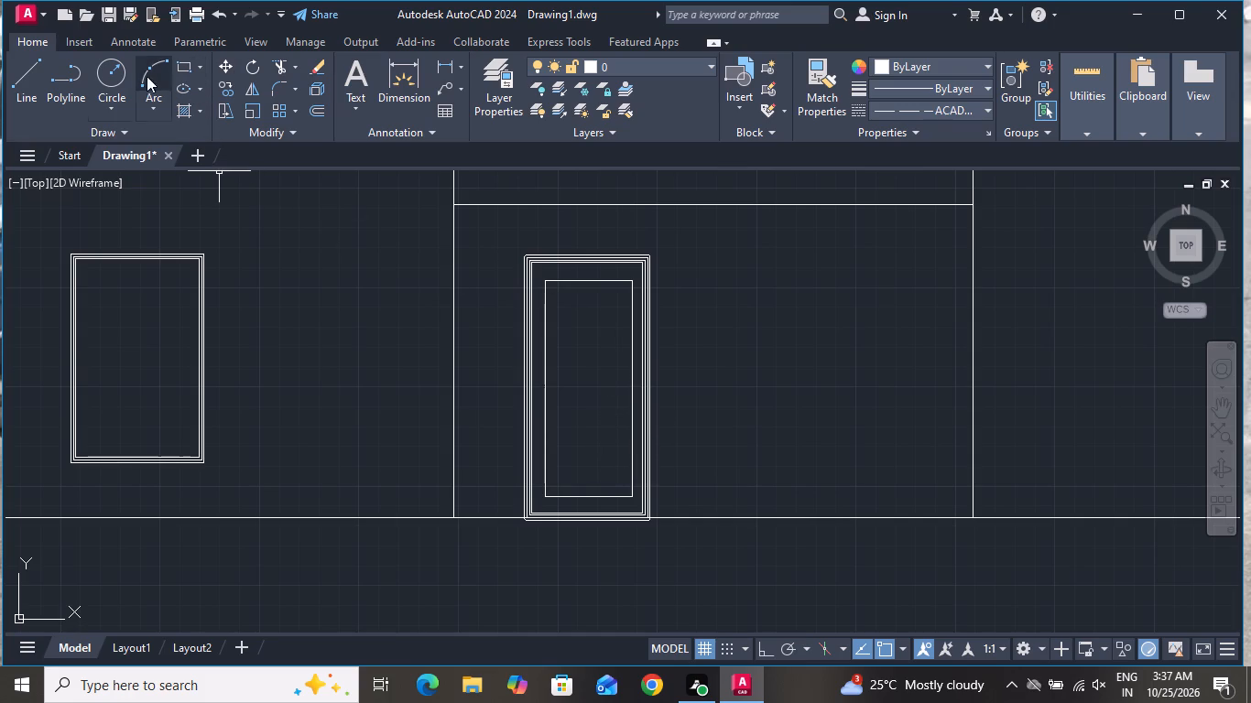
left_click(120, 76)
scroll(680, 419, "up", 2)
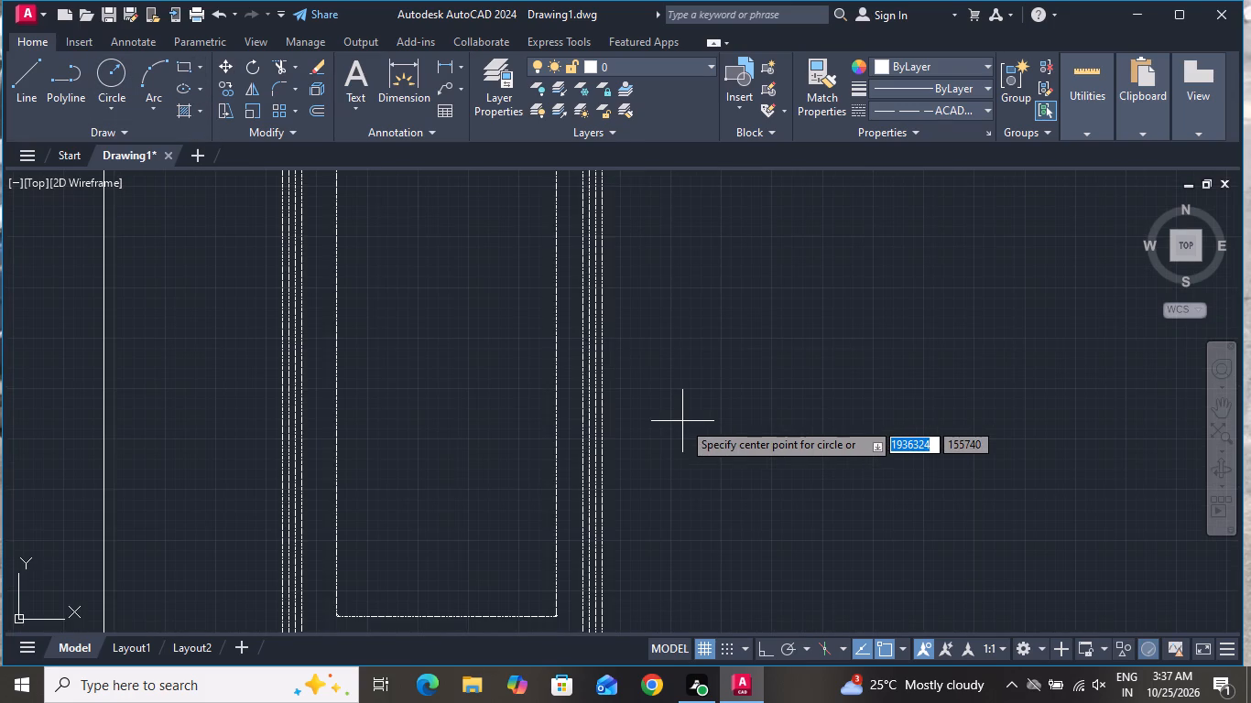
scroll(616, 388, "up", 1)
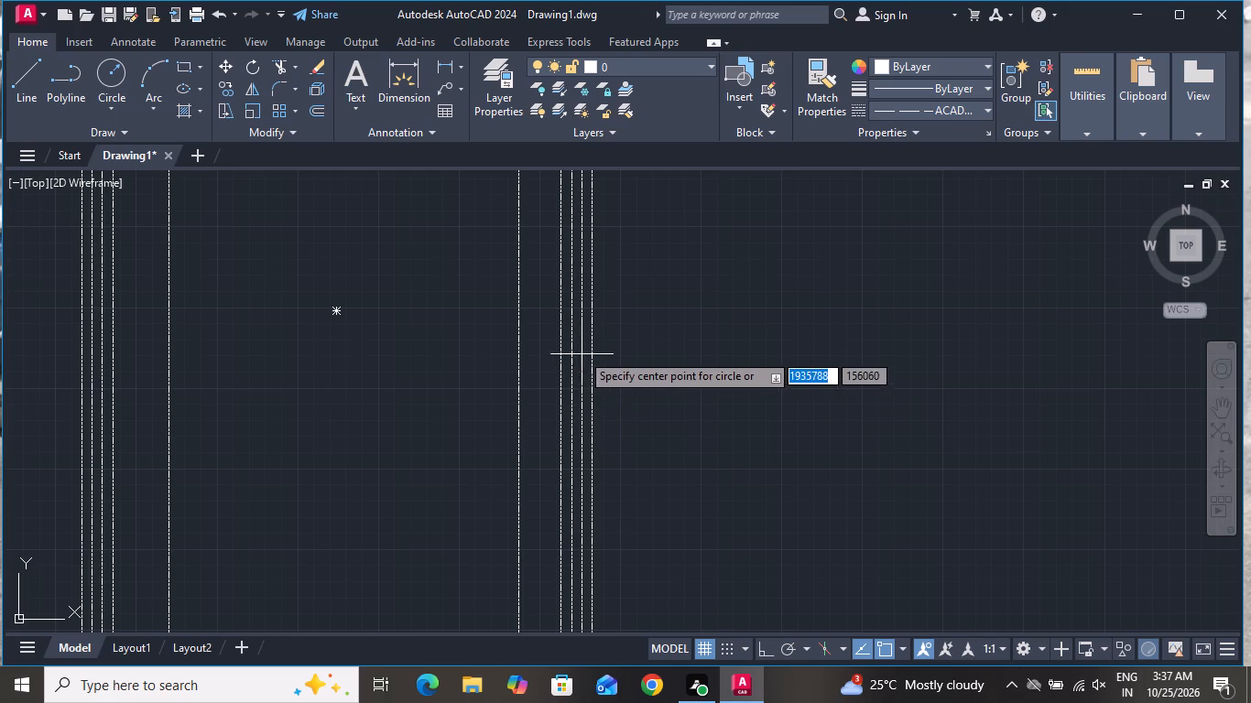
scroll(578, 355, "down", 2)
scroll(558, 333, "up", 2)
left_click(566, 287)
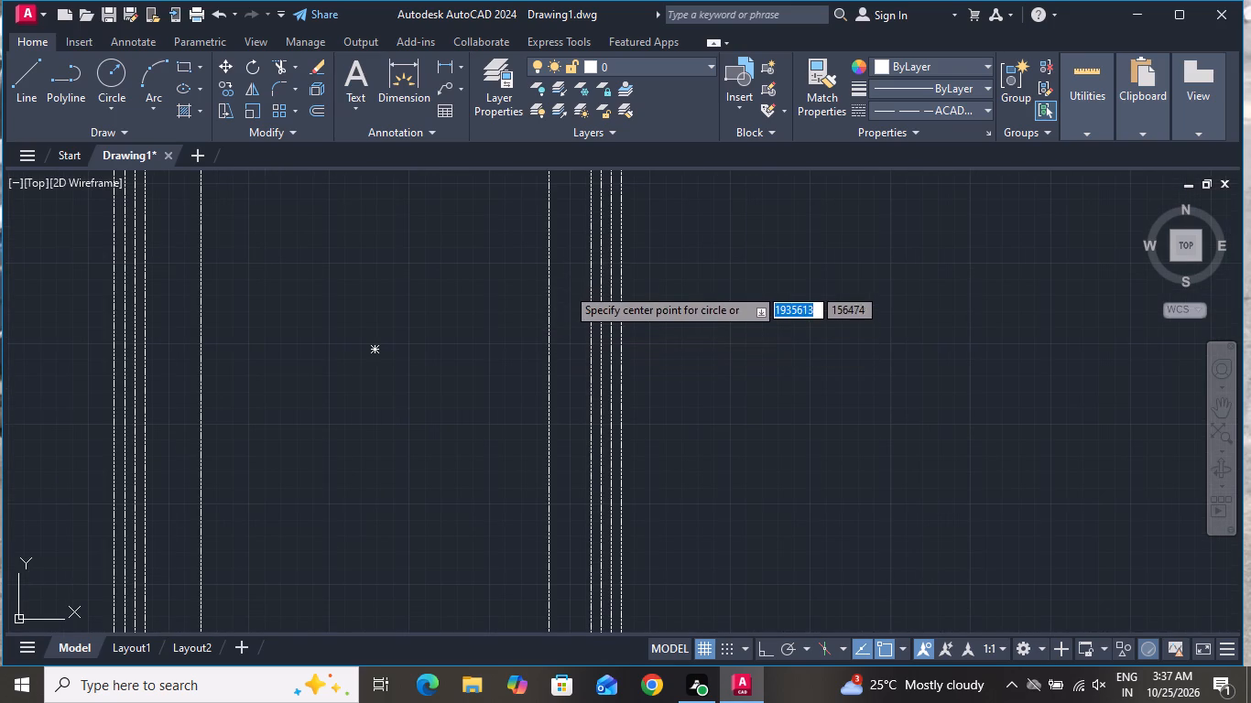
left_click(568, 297)
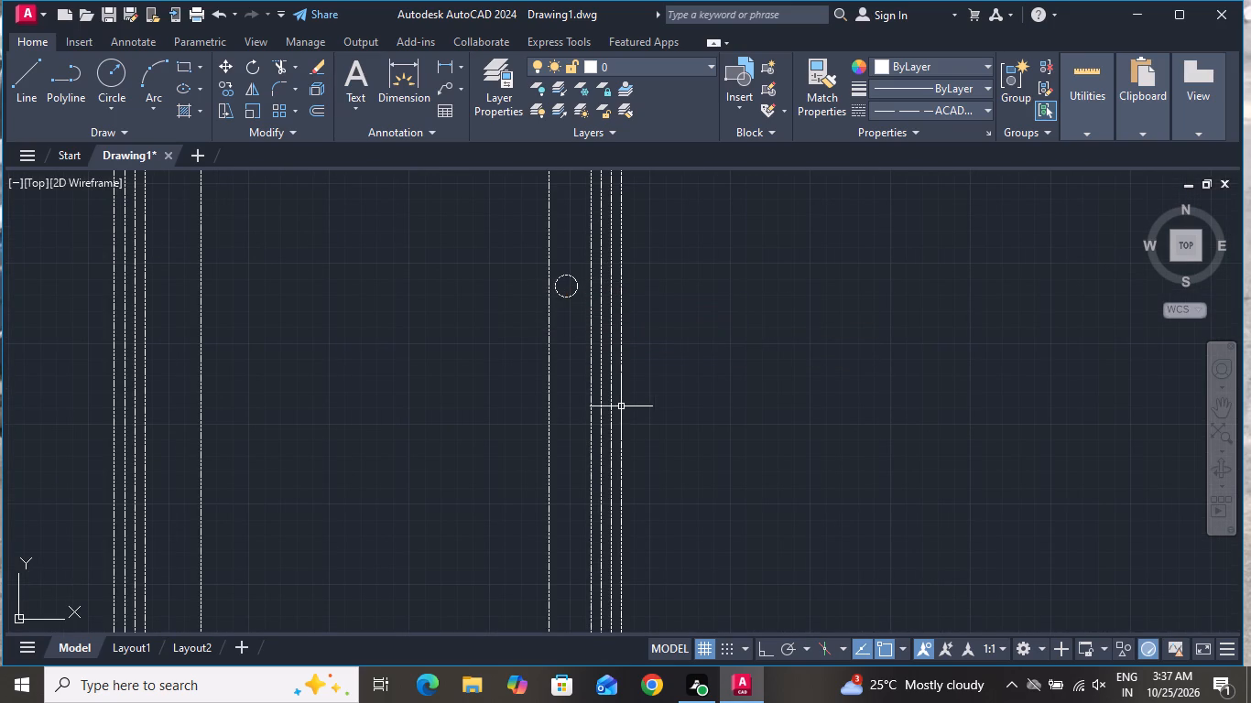
Draw a window rectangle about 1290 wide and 2940 high on the side wing wall, between the door and the wing's outer edge.
scroll(621, 406, "down", 3)
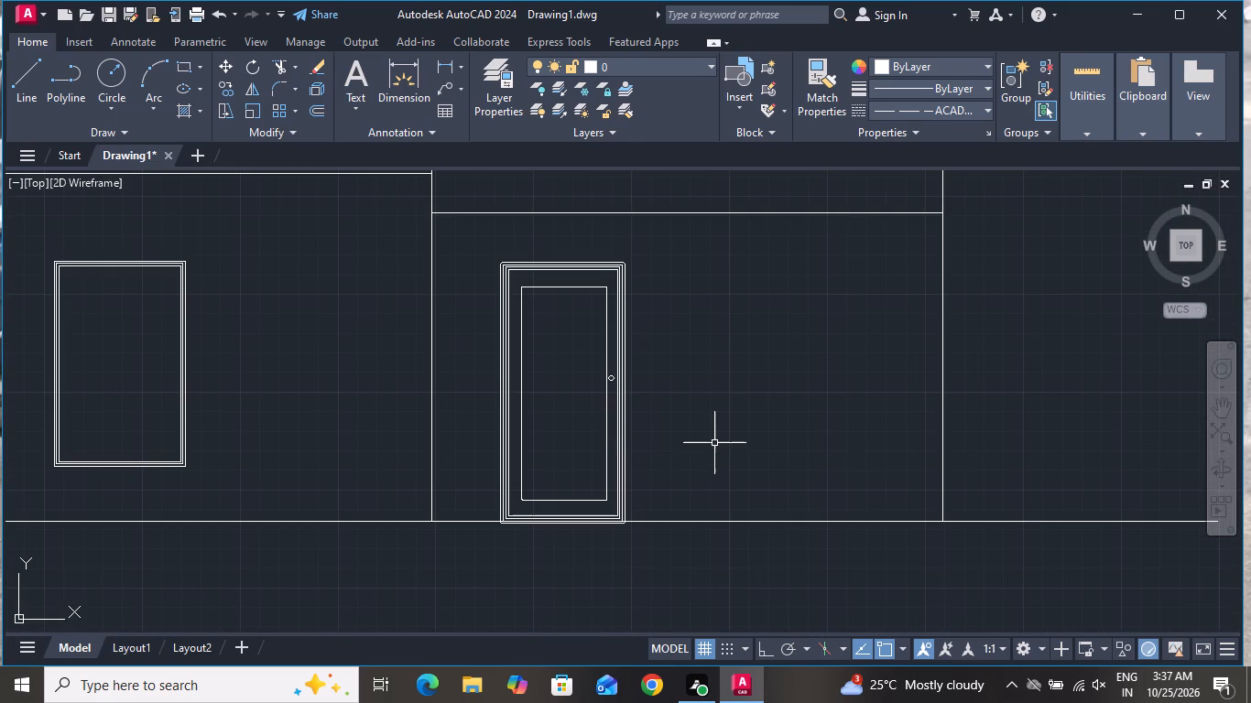
left_click(179, 70)
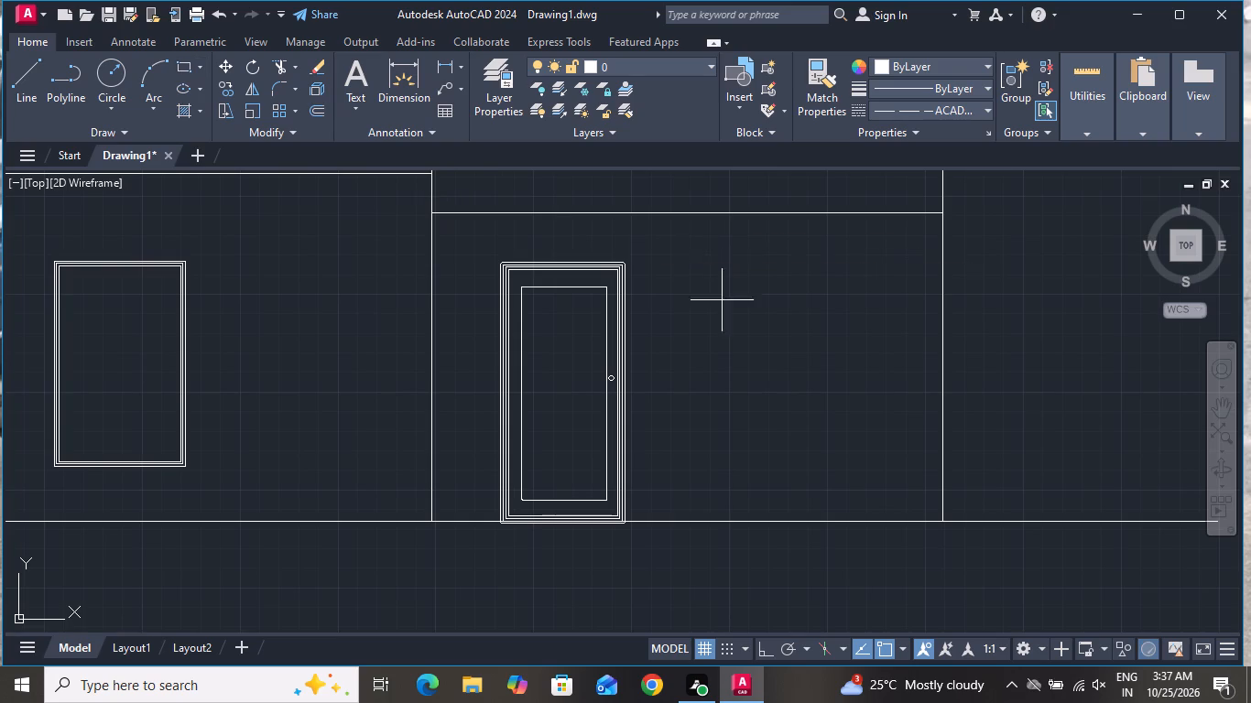
left_click(744, 265)
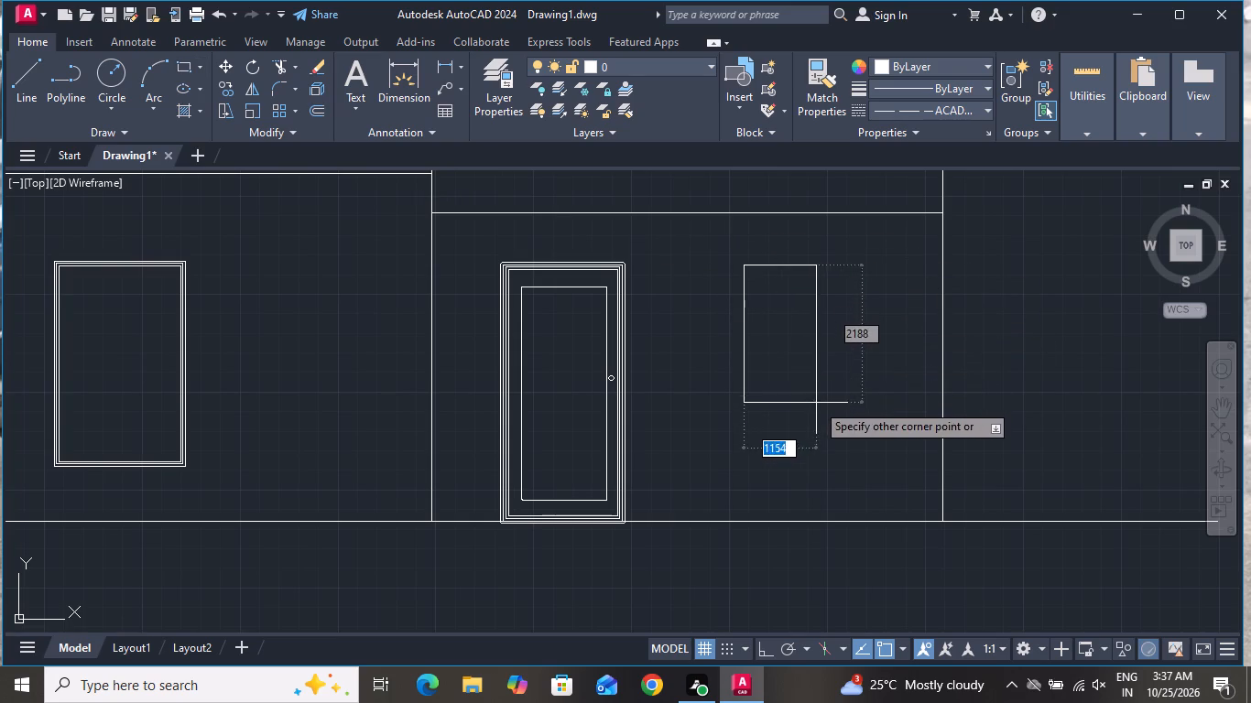
left_click(824, 449)
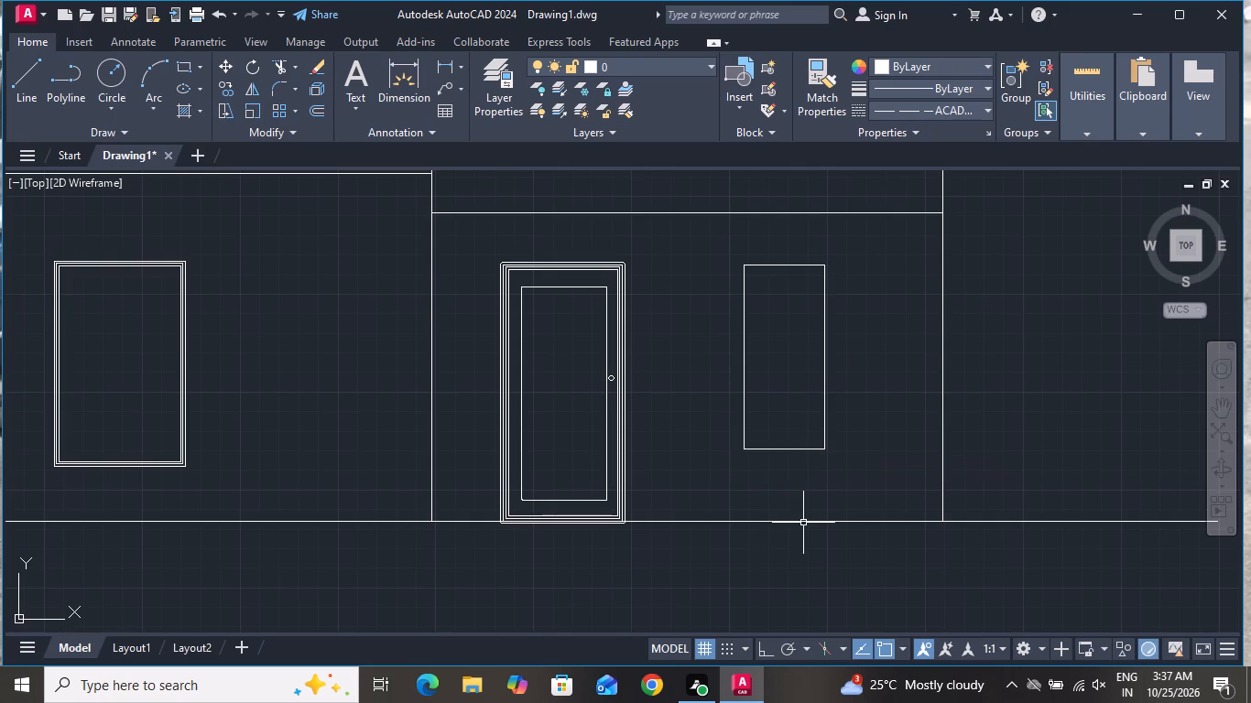
Offset the new side wing window rectangle by 40 both inward and outward to form its frame.
type("O")
key("space")
type("40")
key("space")
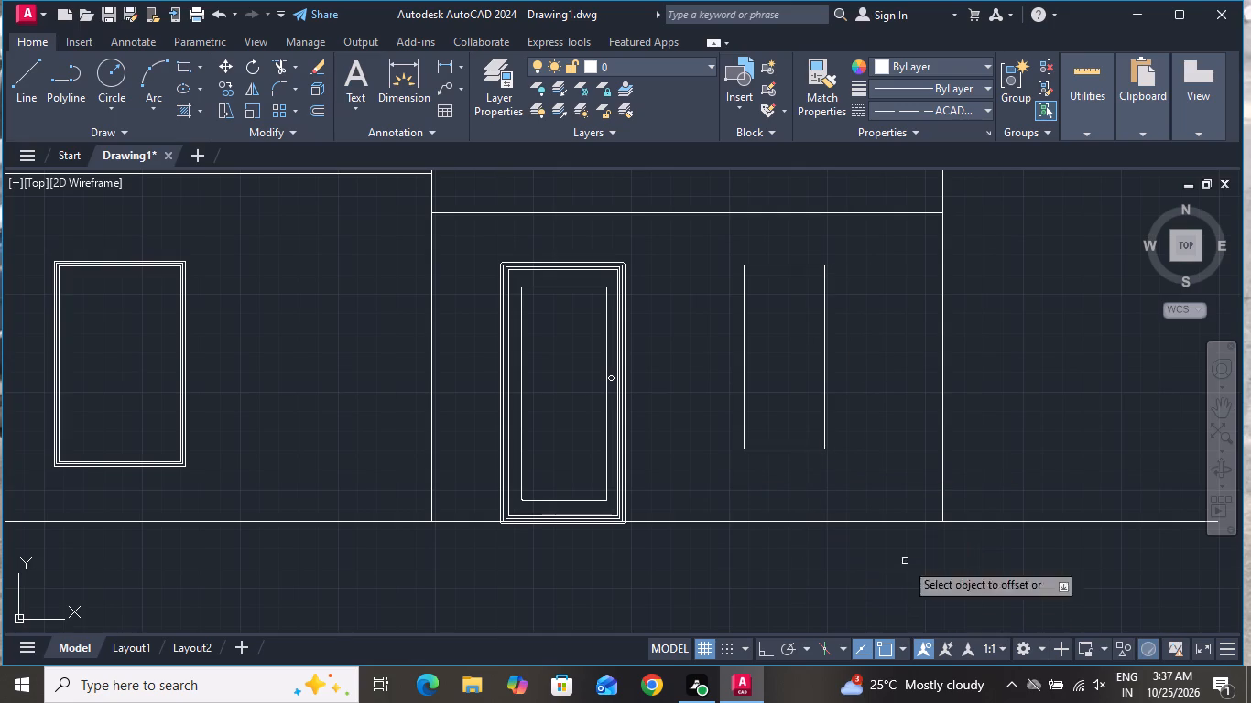
left_click(771, 263)
left_click(769, 277)
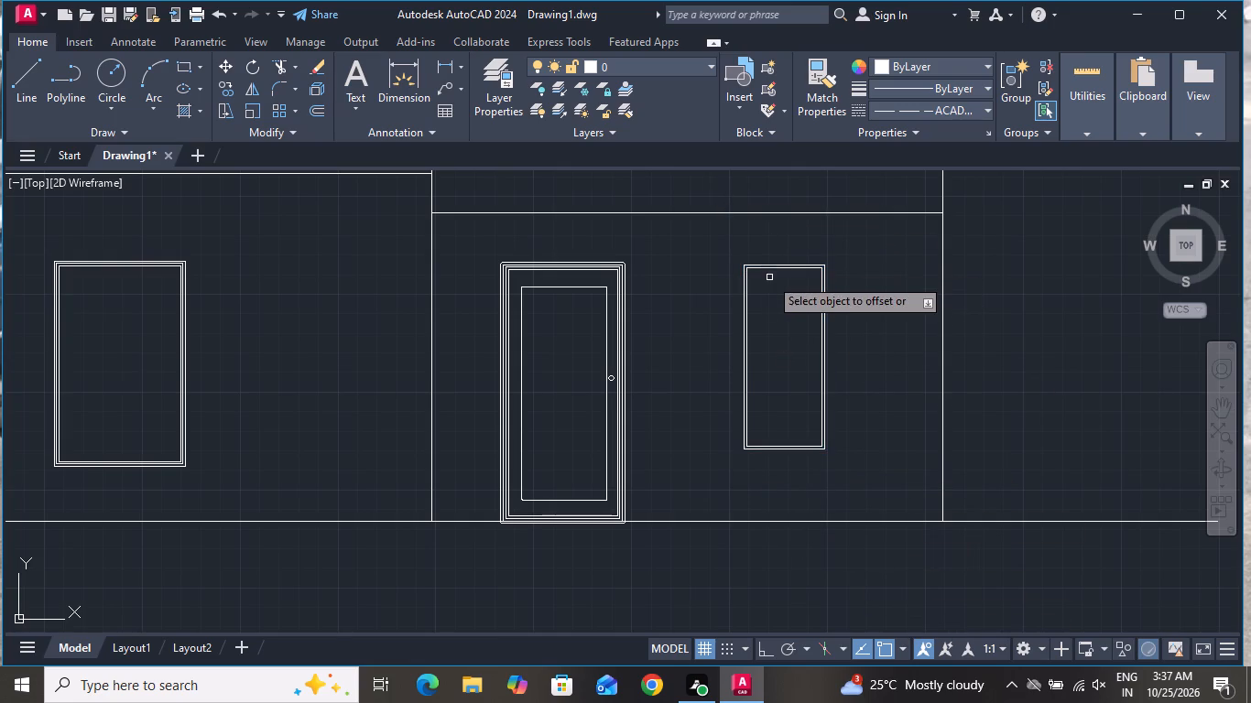
scroll(768, 268, "up", 2)
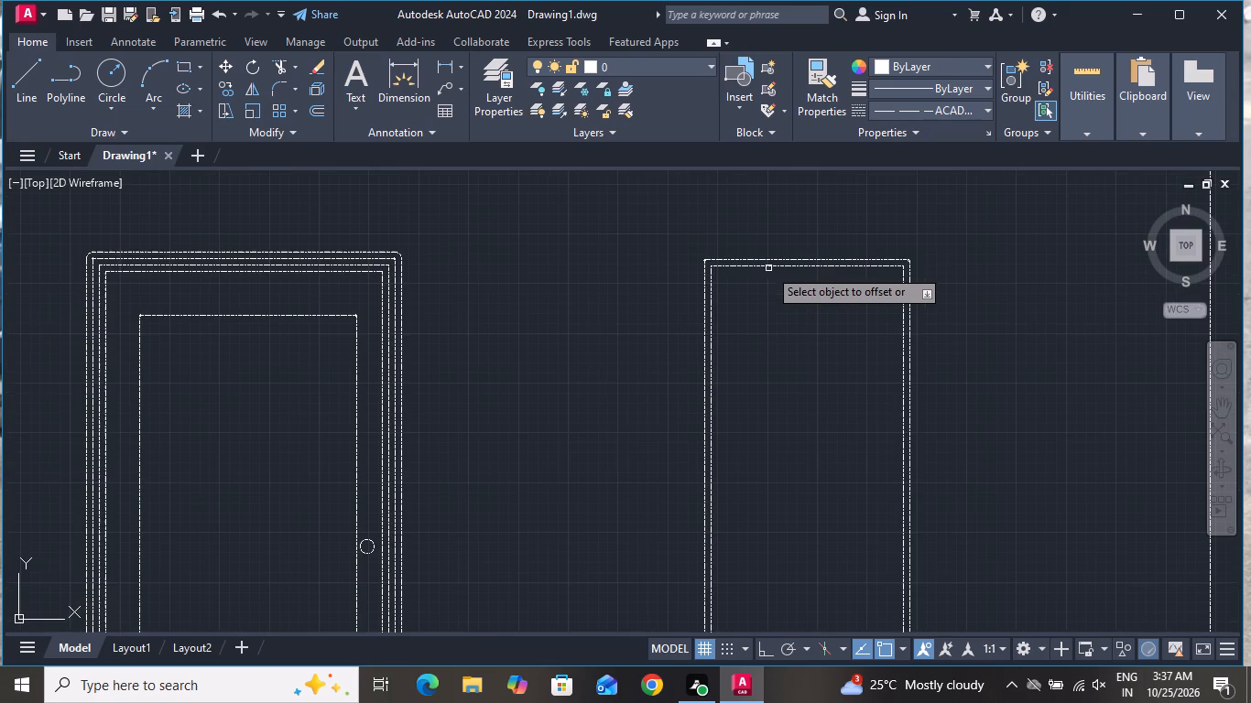
left_click(750, 258)
left_click(749, 250)
right_click(592, 253)
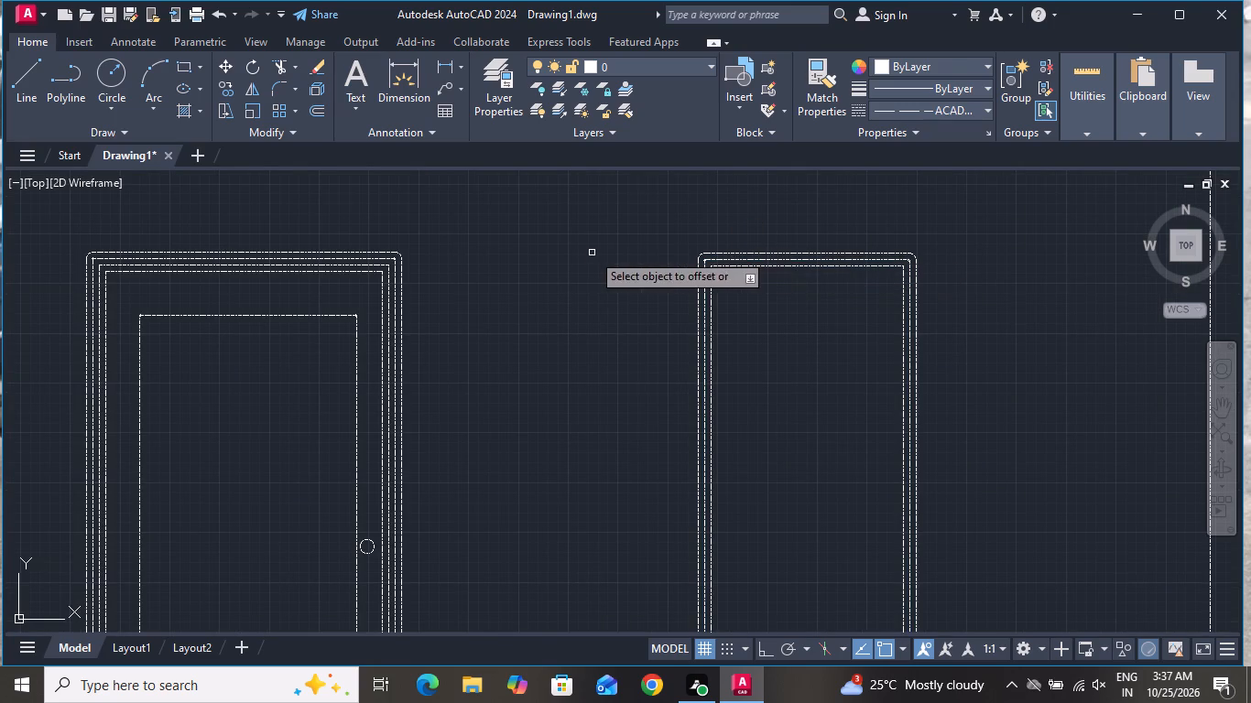
left_click(631, 287)
Draw a horizontal dividing line across the side wing window at its mid-height, from frame edge to frame edge.
scroll(598, 298, "down", 2)
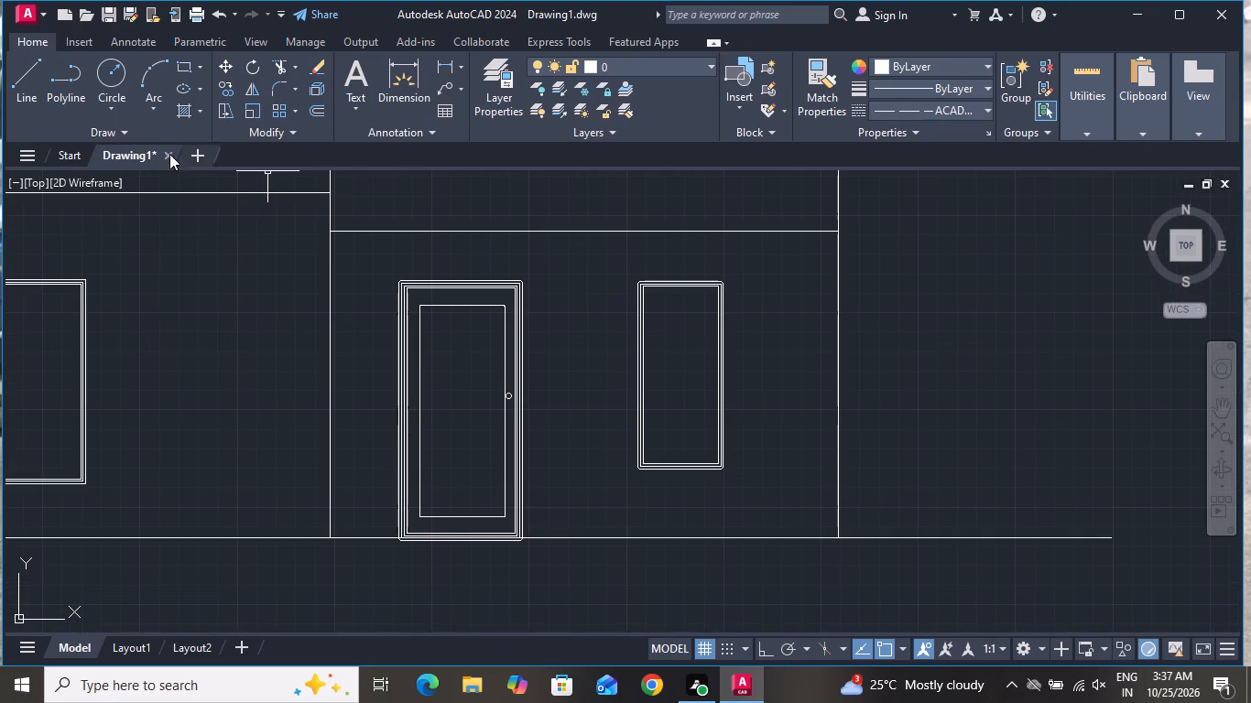
left_click(16, 80)
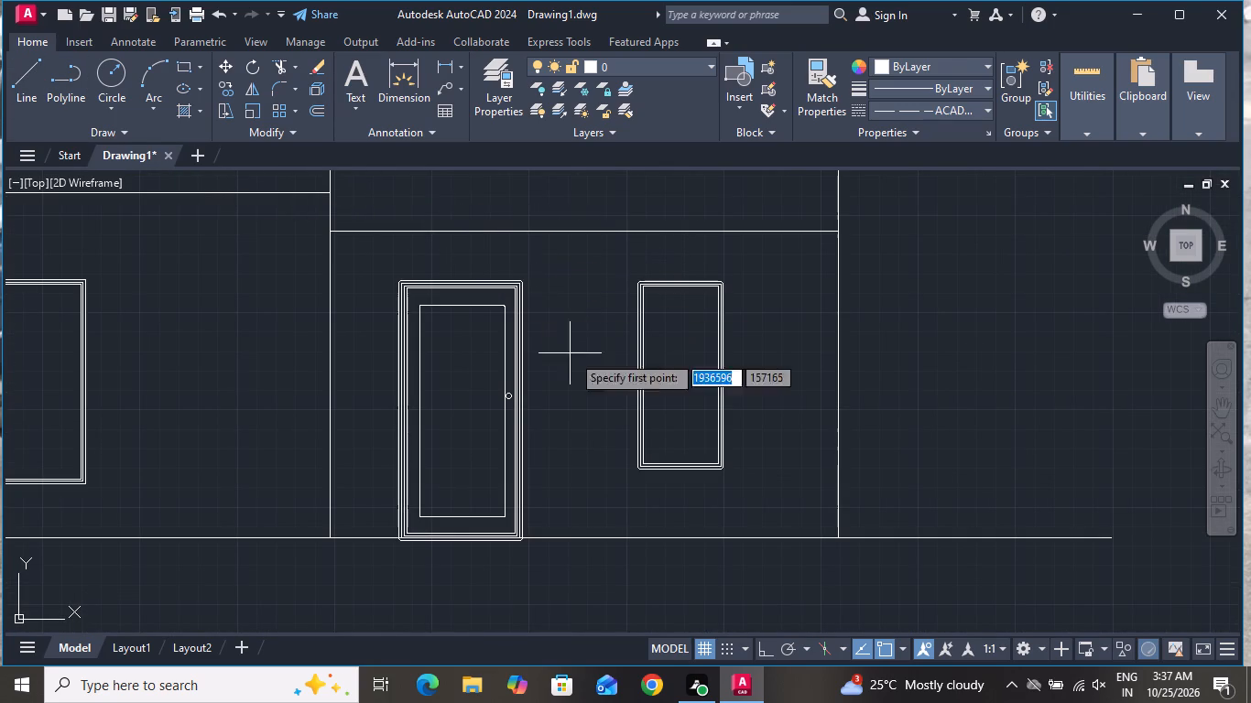
scroll(681, 368, "up", 3)
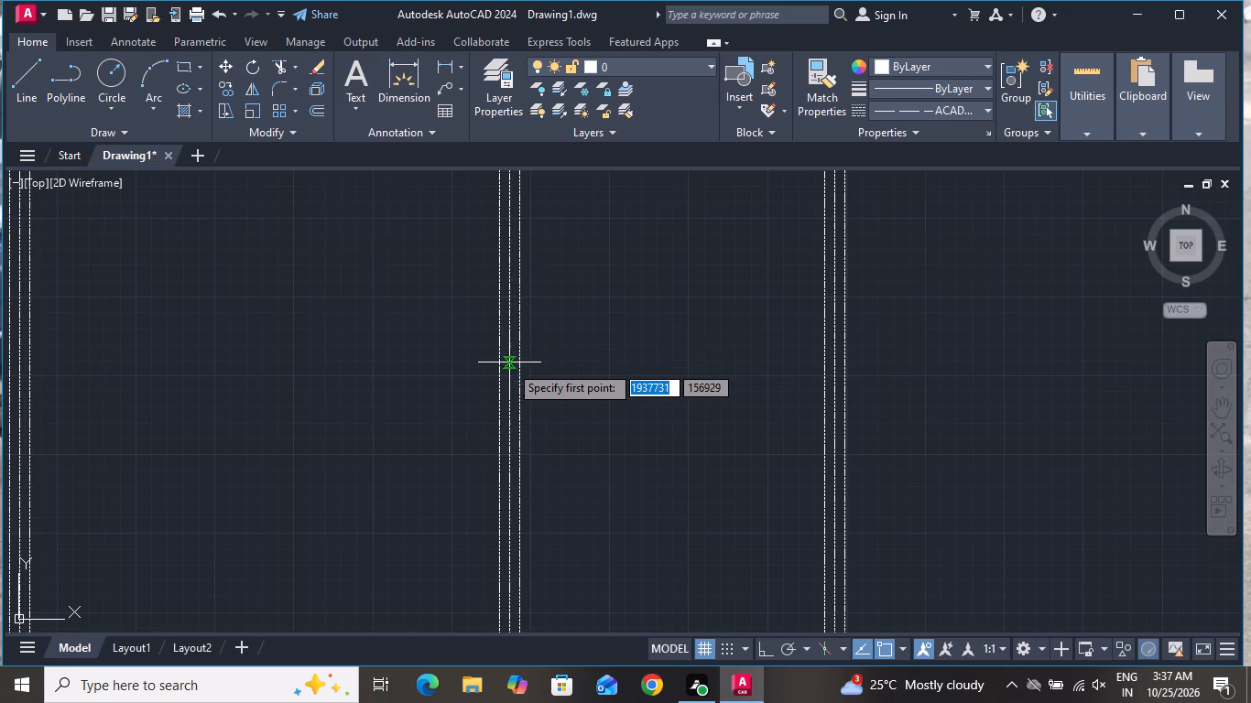
scroll(514, 389, "down", 2)
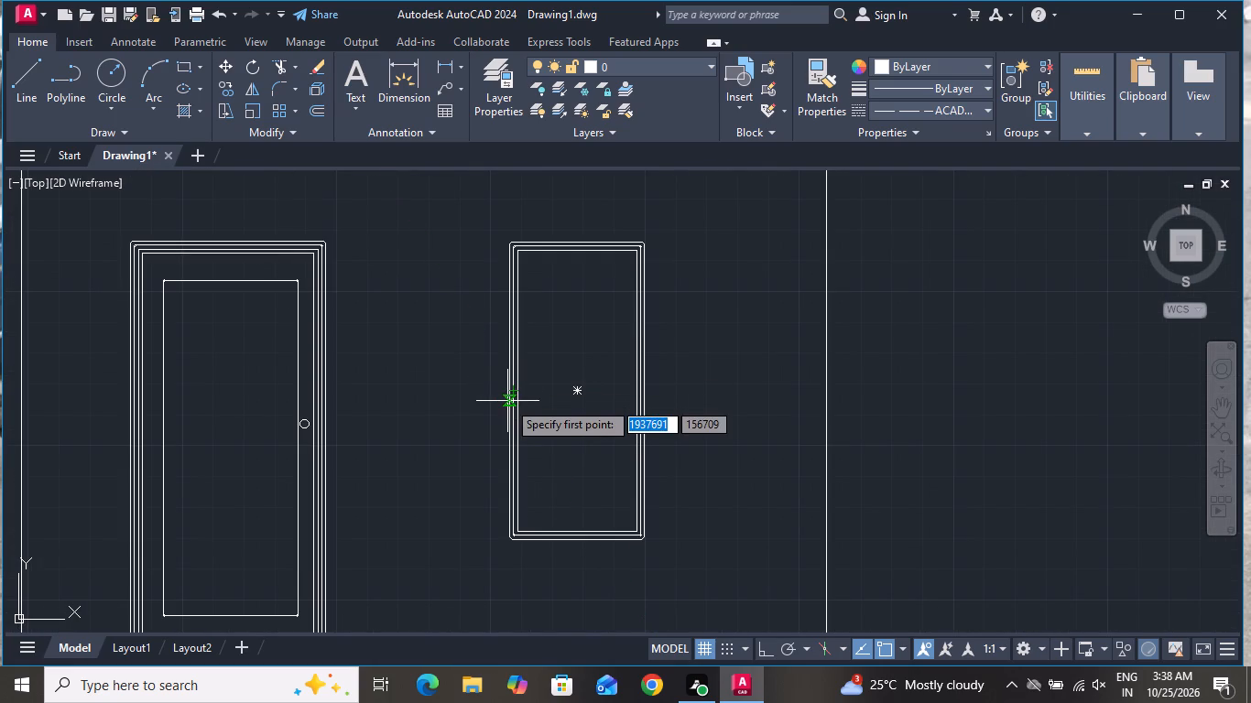
left_click(505, 392)
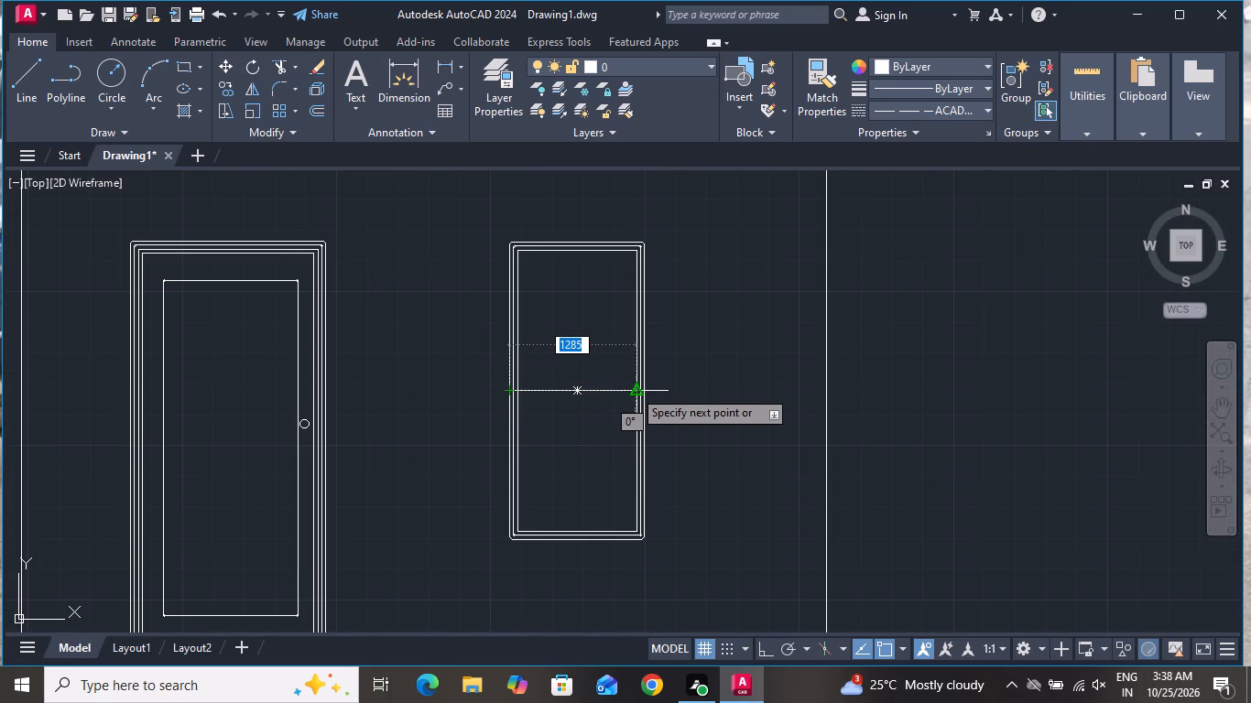
left_click(647, 391)
right_click(652, 394)
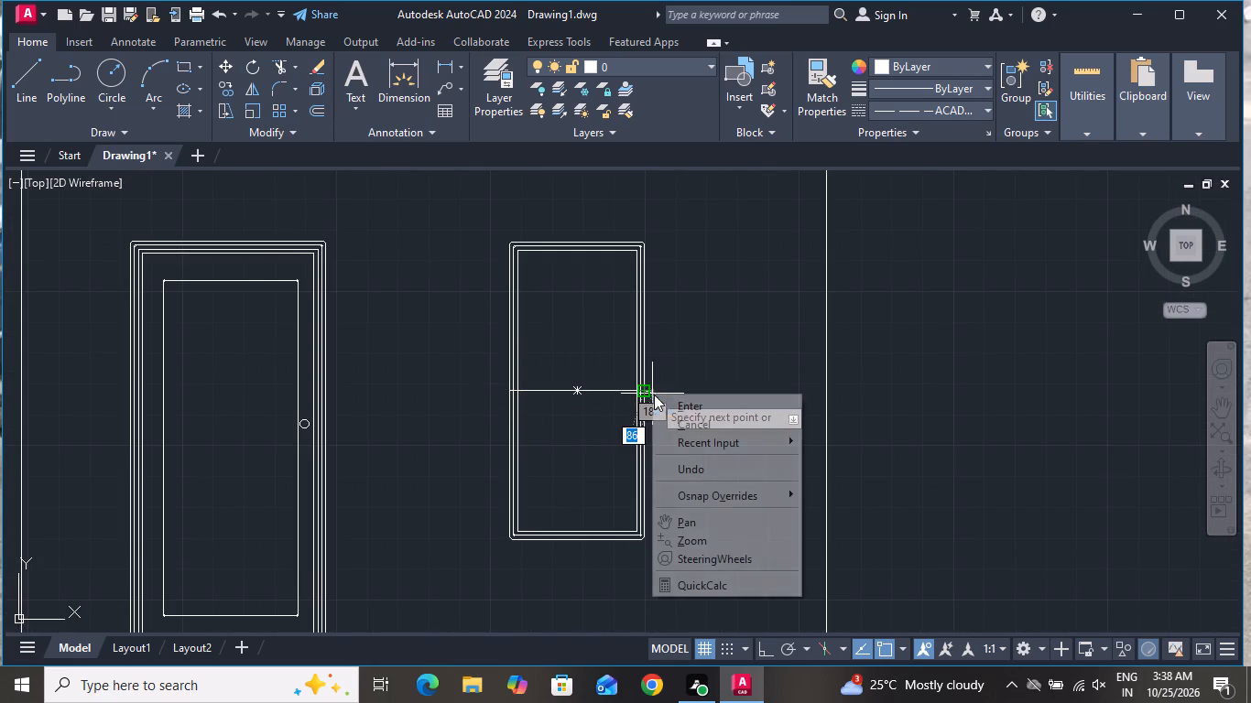
left_click(669, 416)
Draw a rectangle about 2720 wide and 5960 high standing on the side wing's top edge, beside the upper-level wall.
scroll(657, 420, "down", 2)
scroll(731, 415, "down", 2)
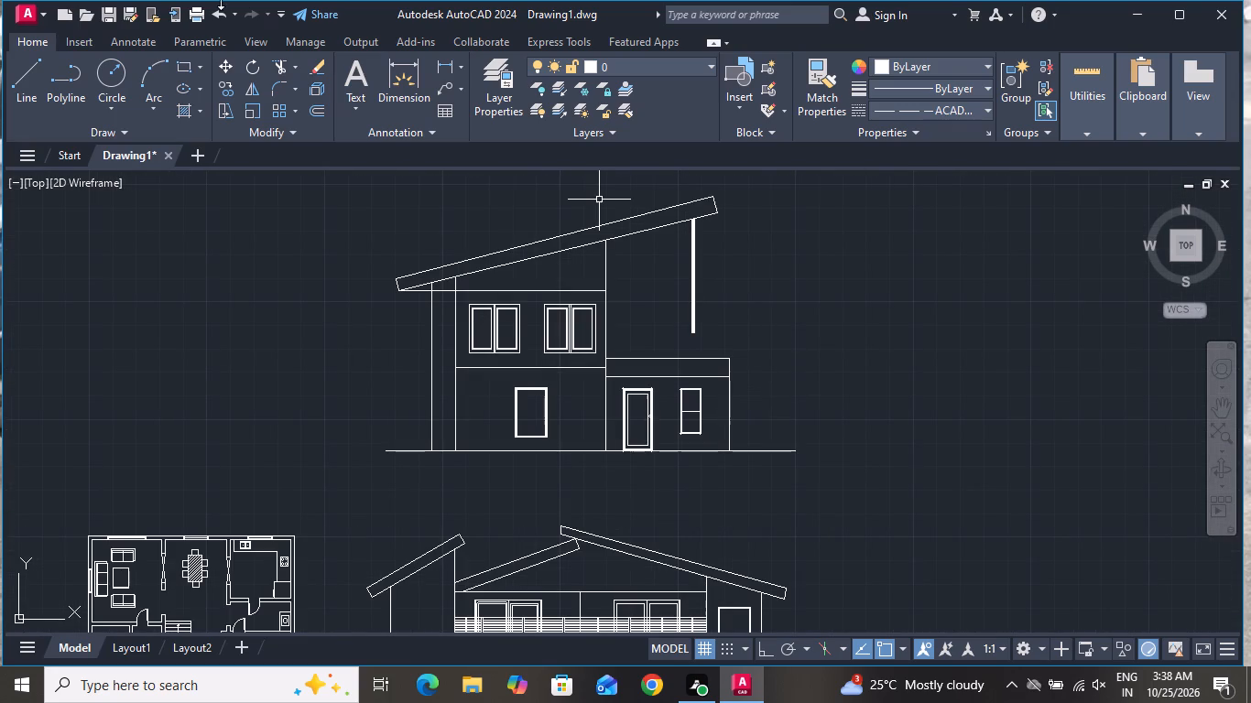
left_click(179, 61)
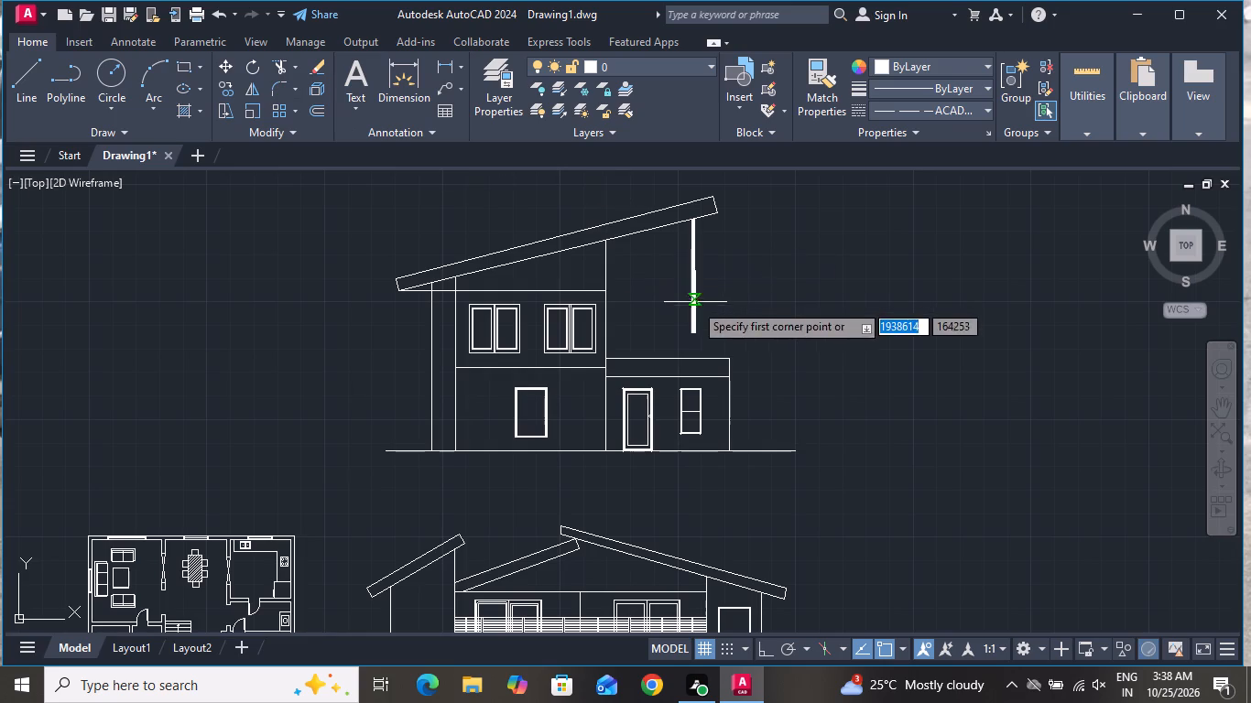
scroll(672, 318, "up", 2)
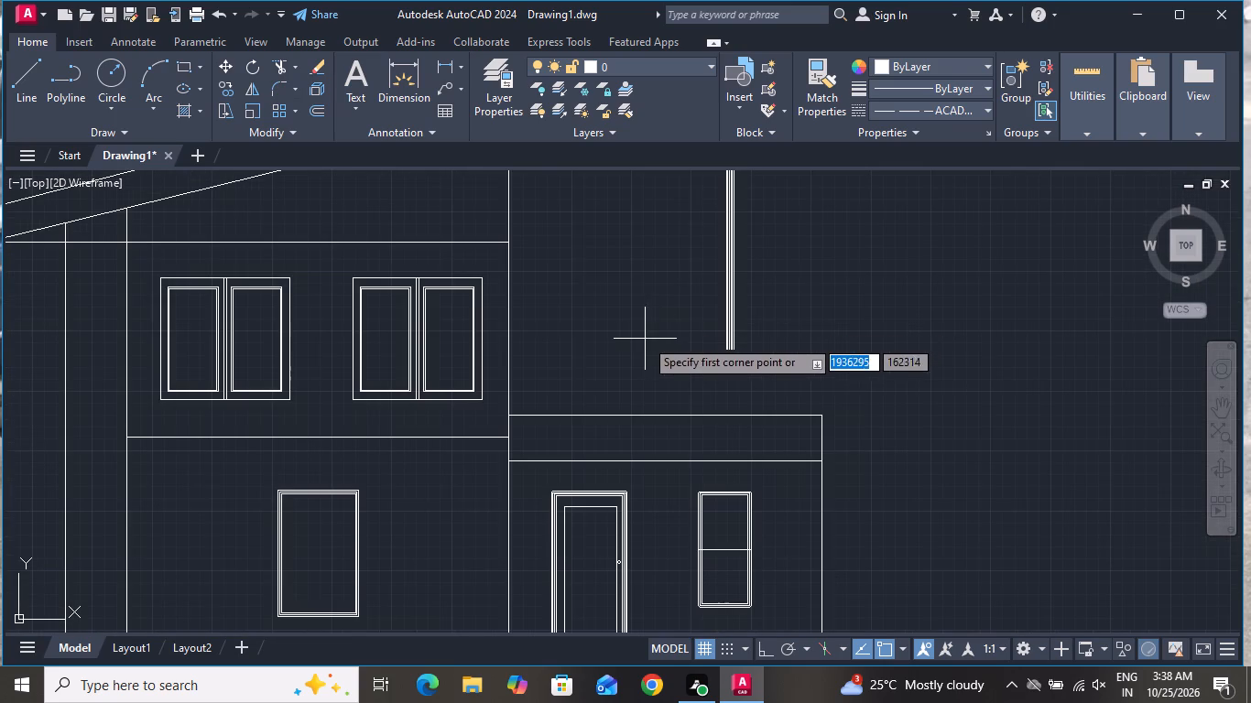
left_click(556, 416)
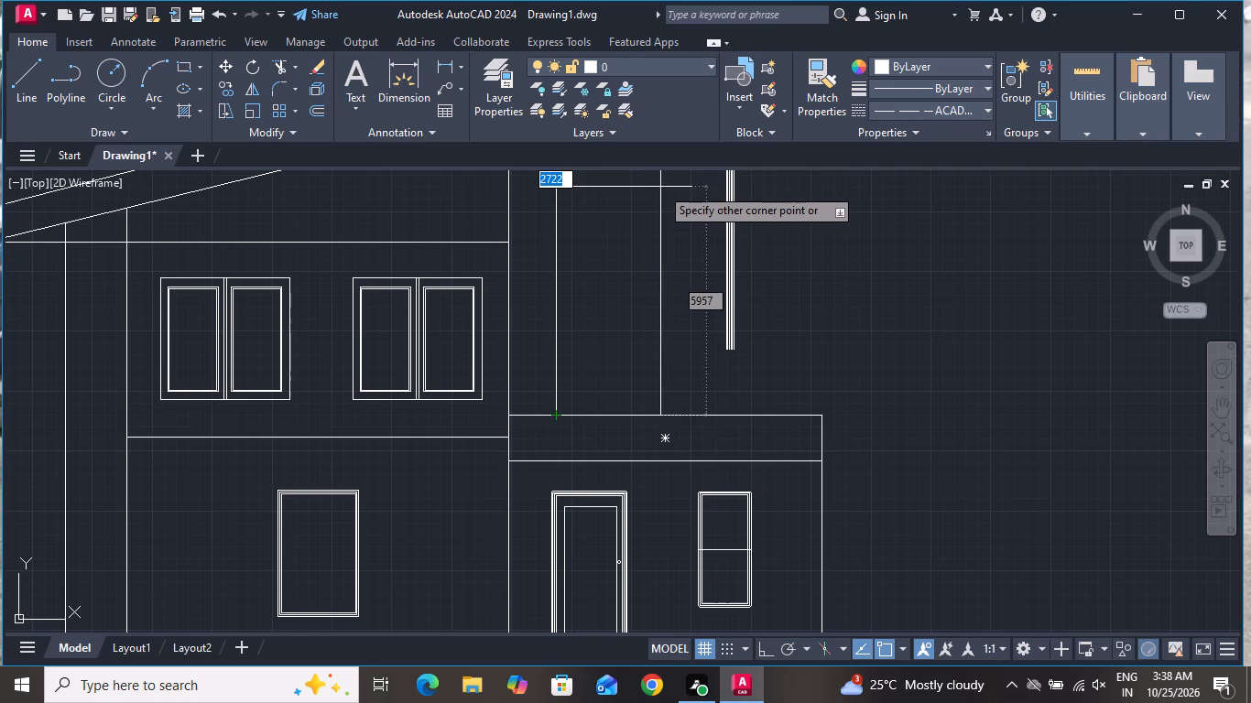
left_click(660, 187)
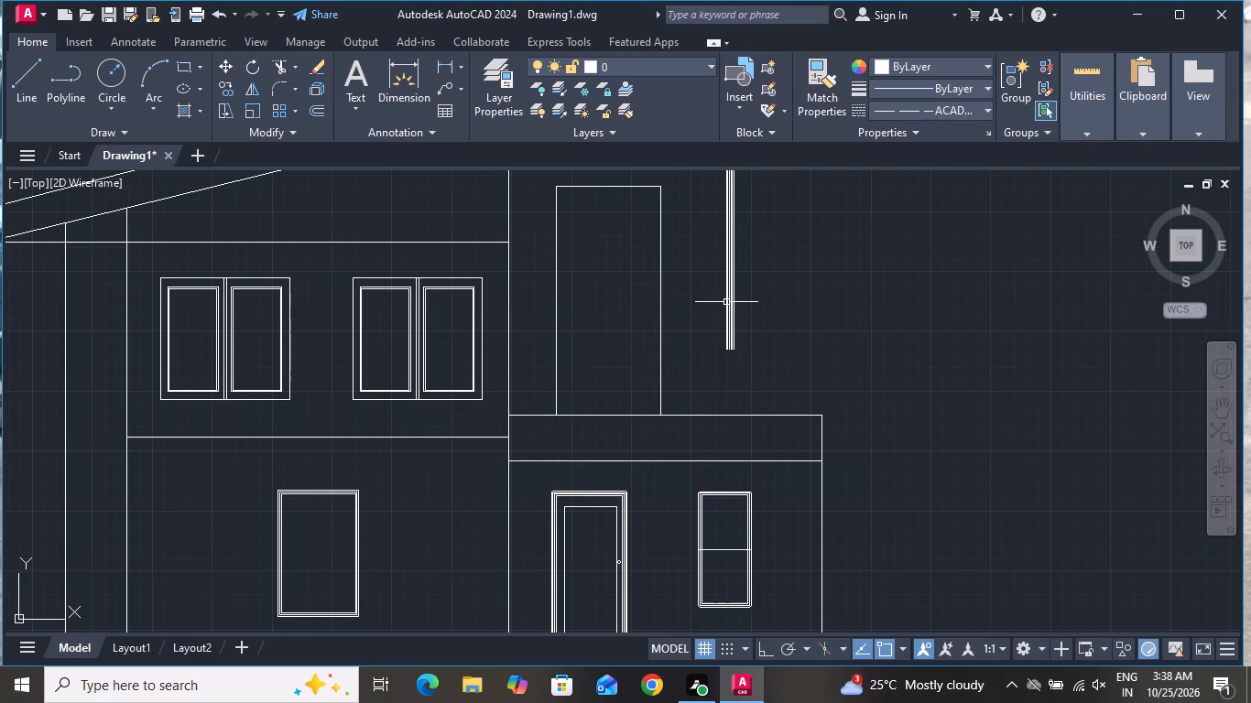
Offset the tall rectangle above the side wing inward by 40.
type("O")
key("space")
type("40")
key("space")
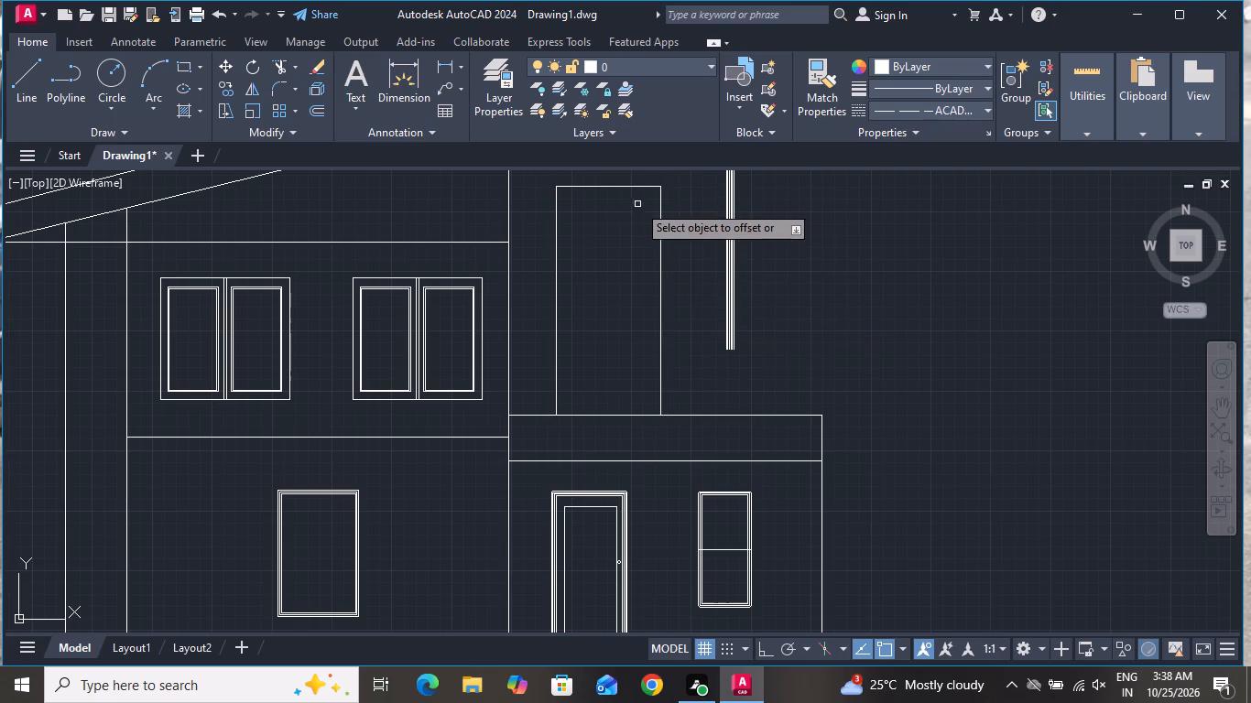
left_click(638, 185)
left_click(637, 206)
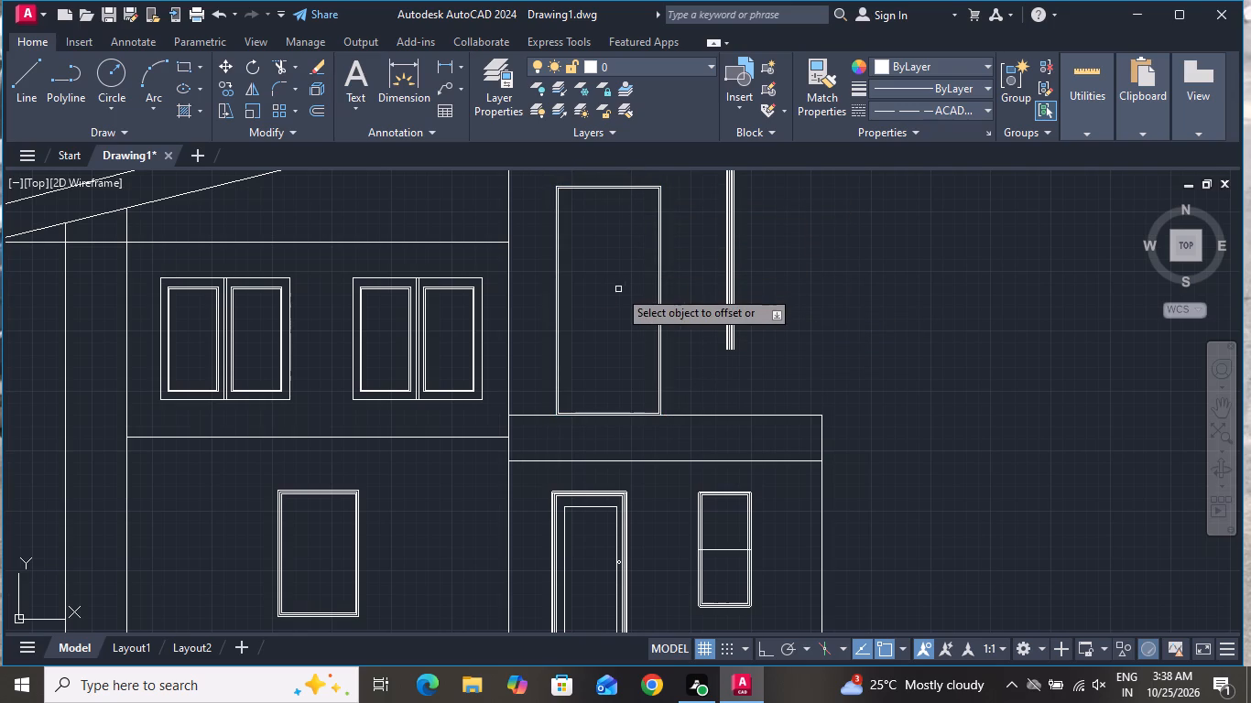
right_click(618, 289)
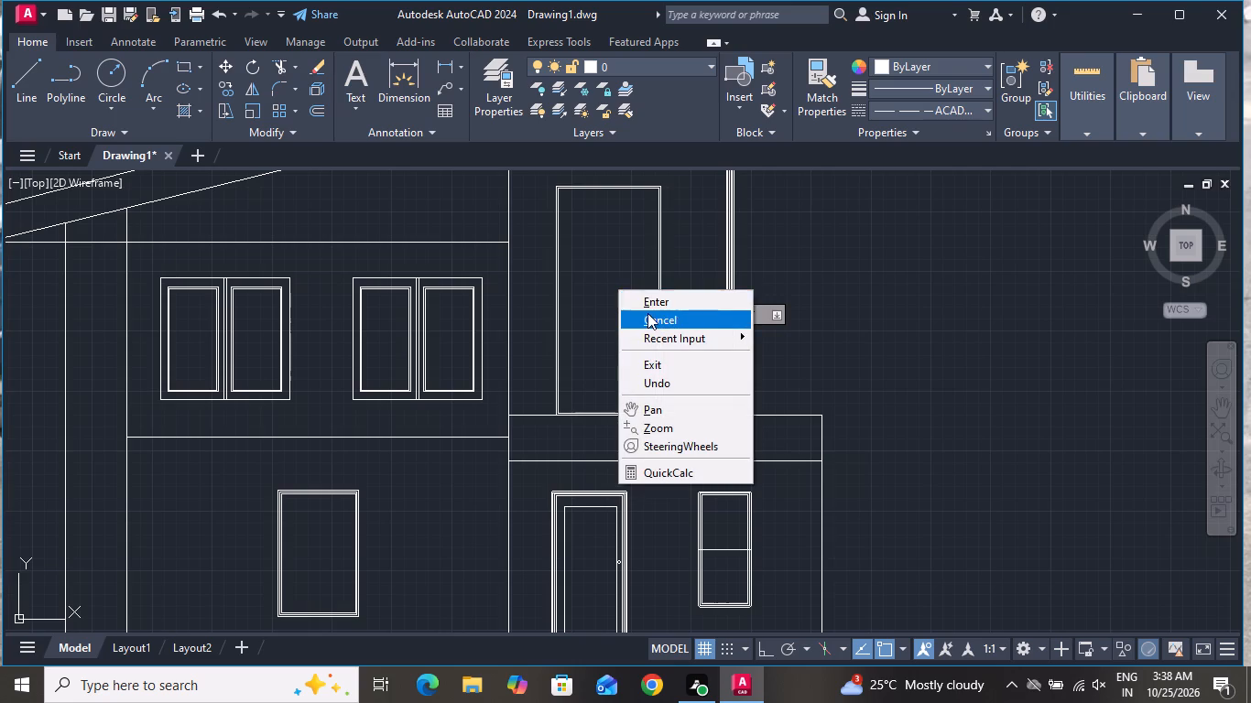
left_click(647, 313)
Draw a vertical centre line inside the tall rectangle, joining the inner outline's top and bottom midpoints.
left_click(32, 83)
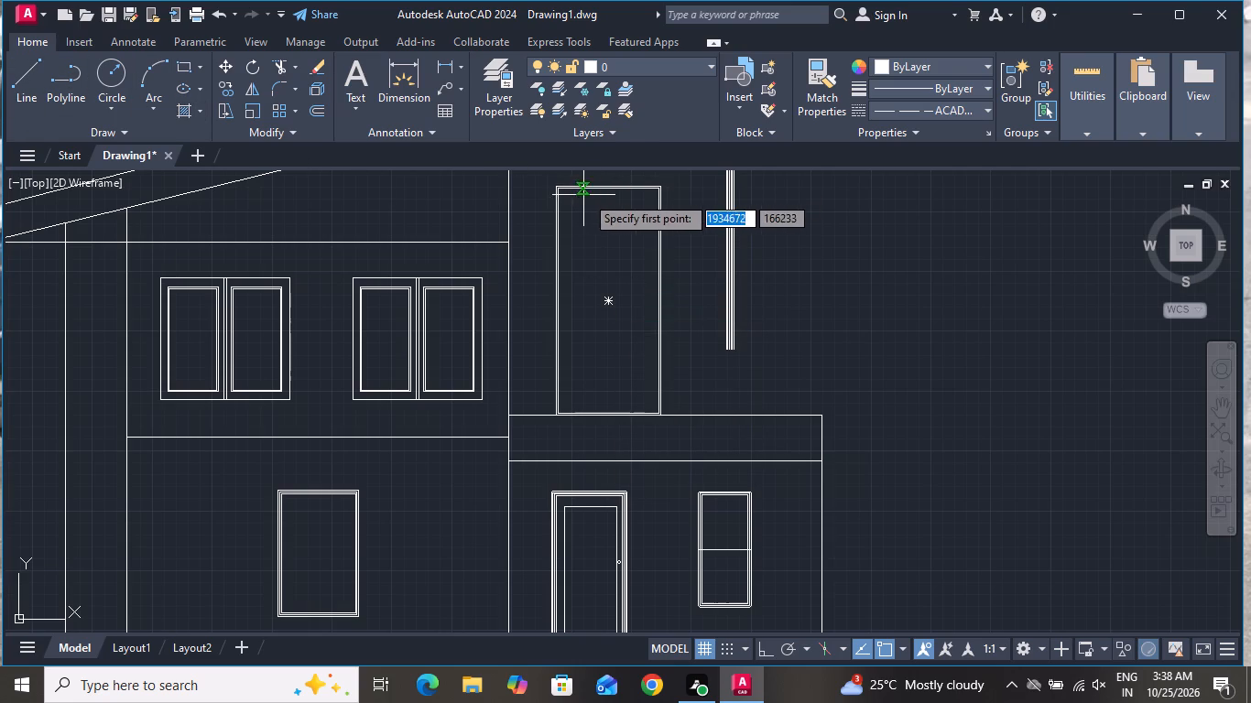
left_click(613, 193)
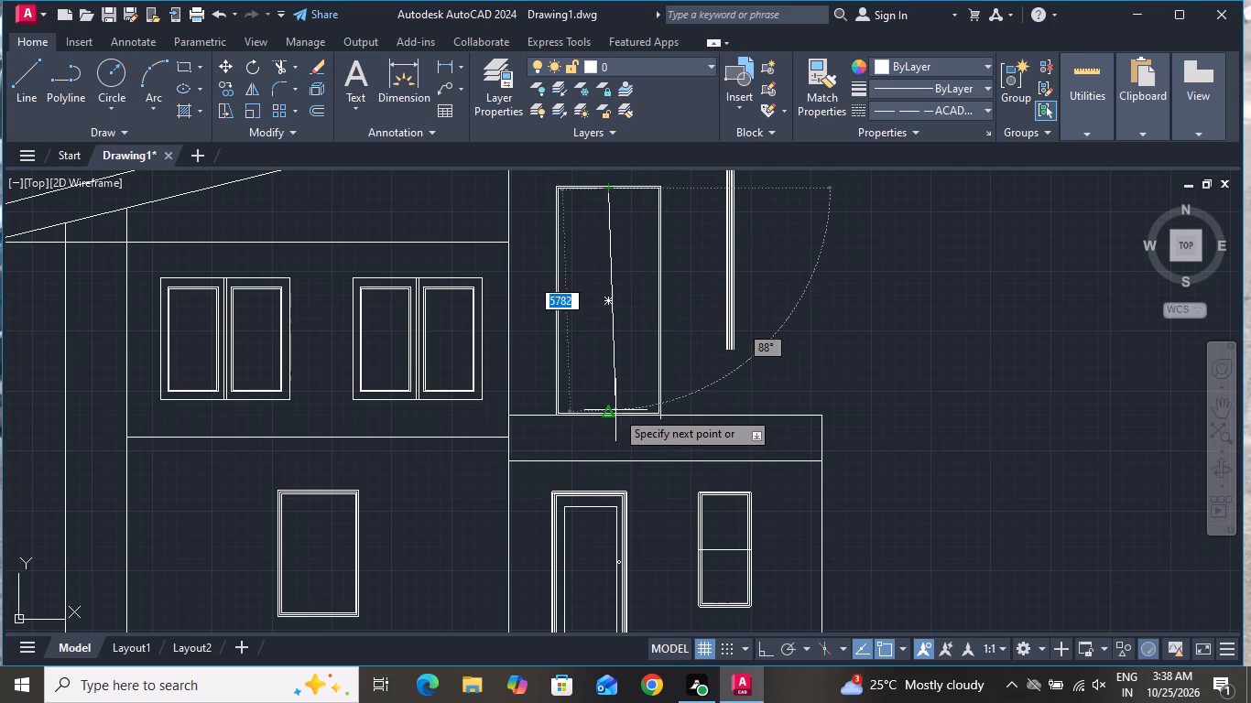
left_click(606, 411)
right_click(606, 411)
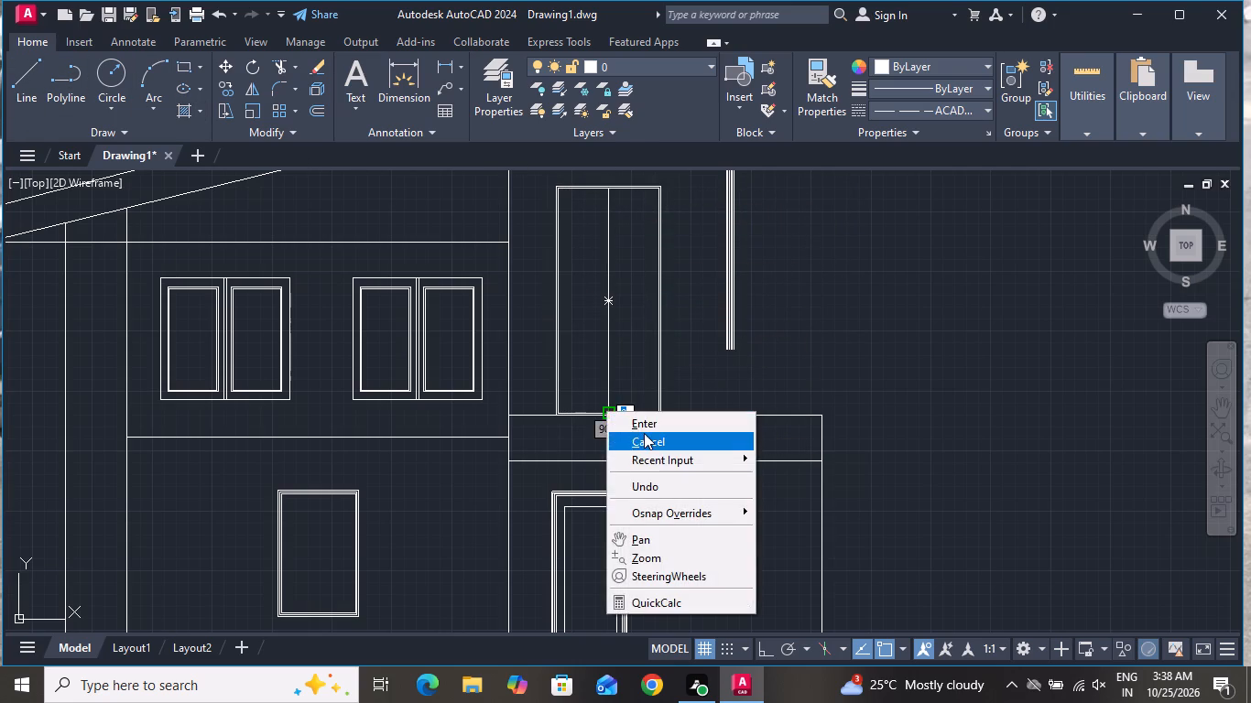
left_click(644, 433)
Draw a horizontal line across the upper part of the tall opening, level with the horizontal line above the upper windows.
scroll(569, 464, "down", 2)
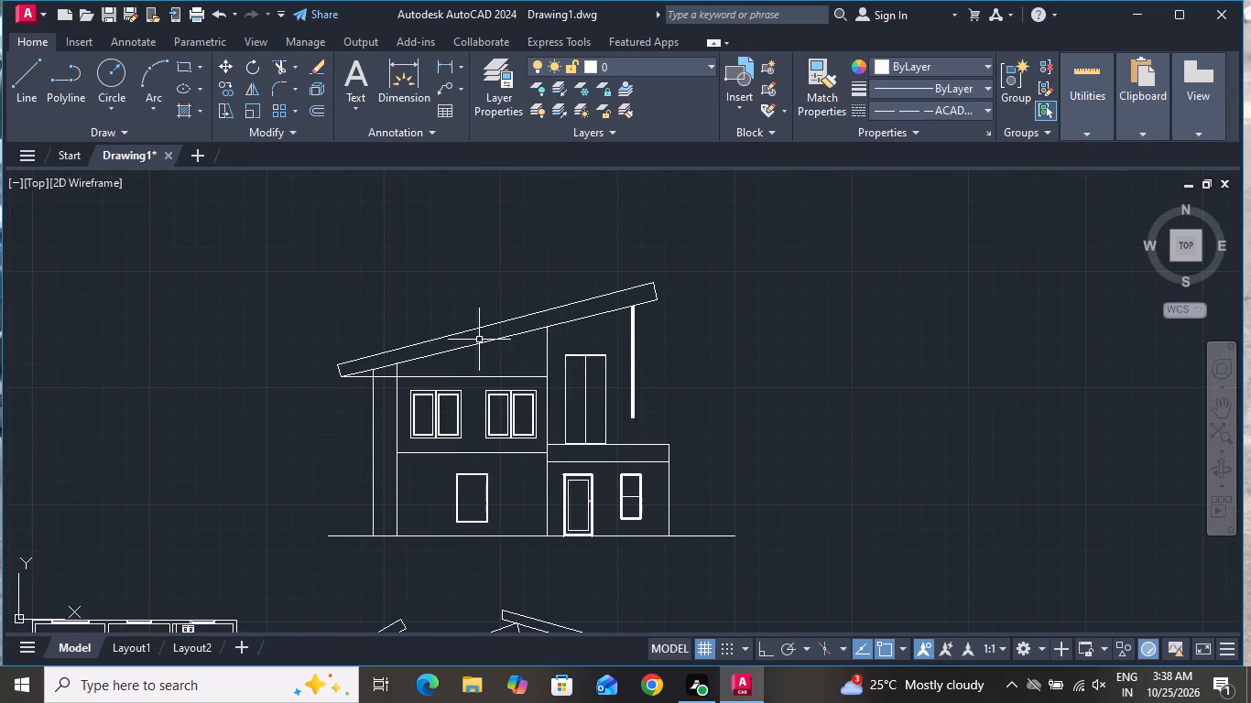
left_click(8, 84)
left_click(21, 81)
scroll(584, 378, "up", 3)
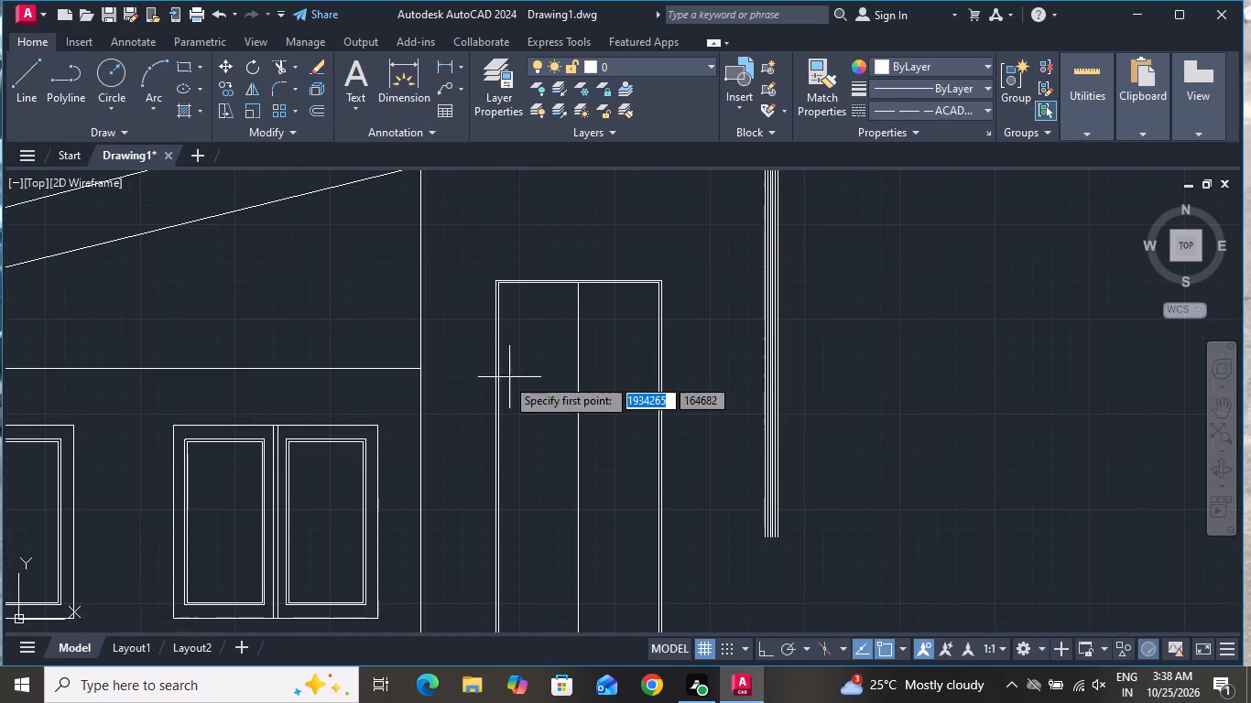
left_click(497, 369)
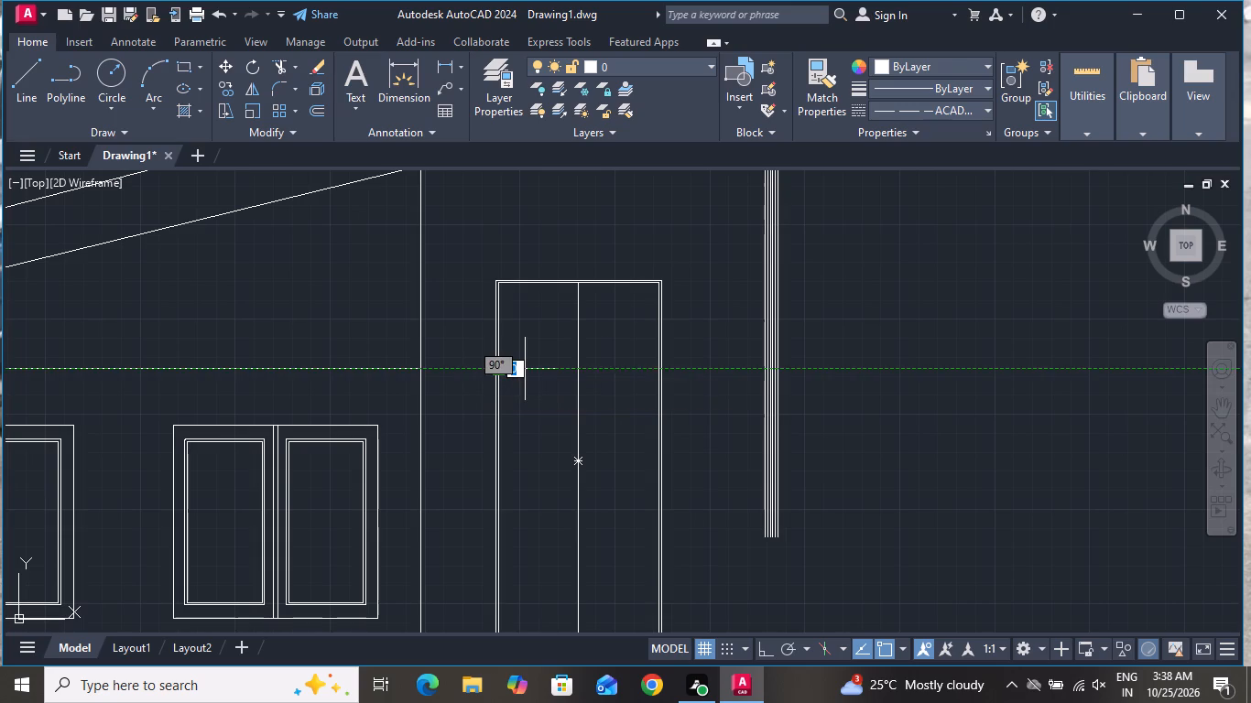
left_click(655, 373)
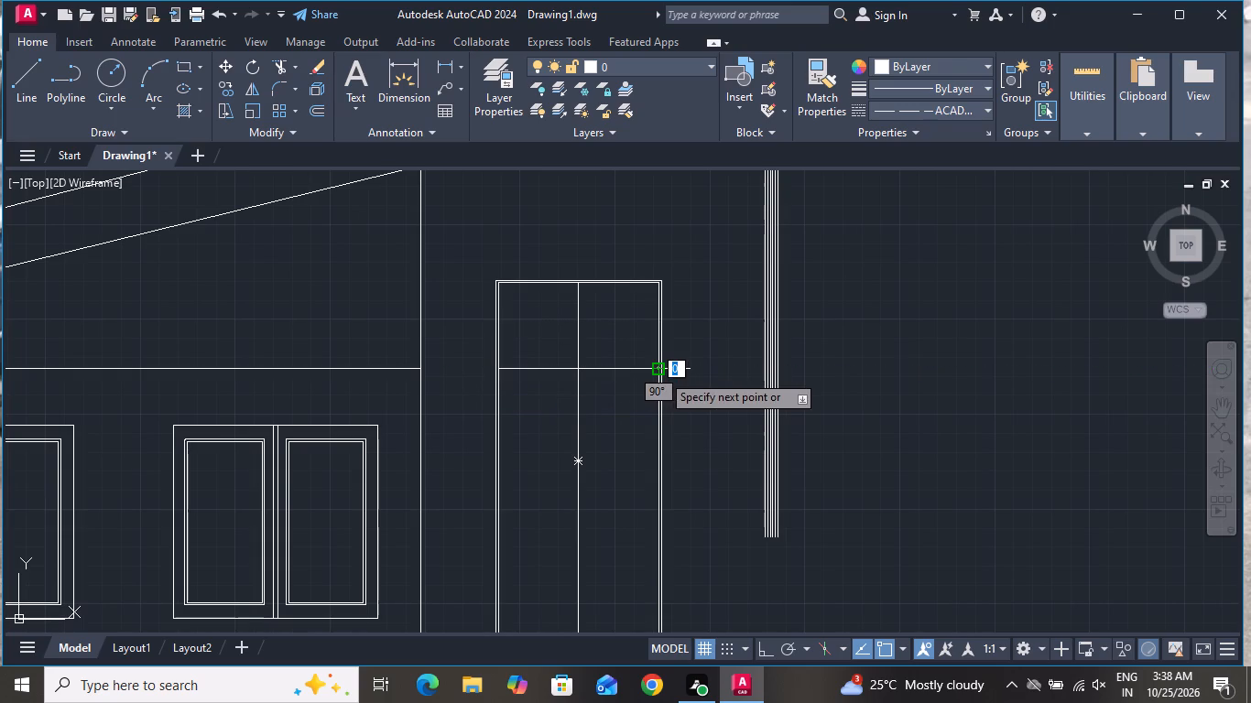
right_click(661, 373)
left_click(678, 397)
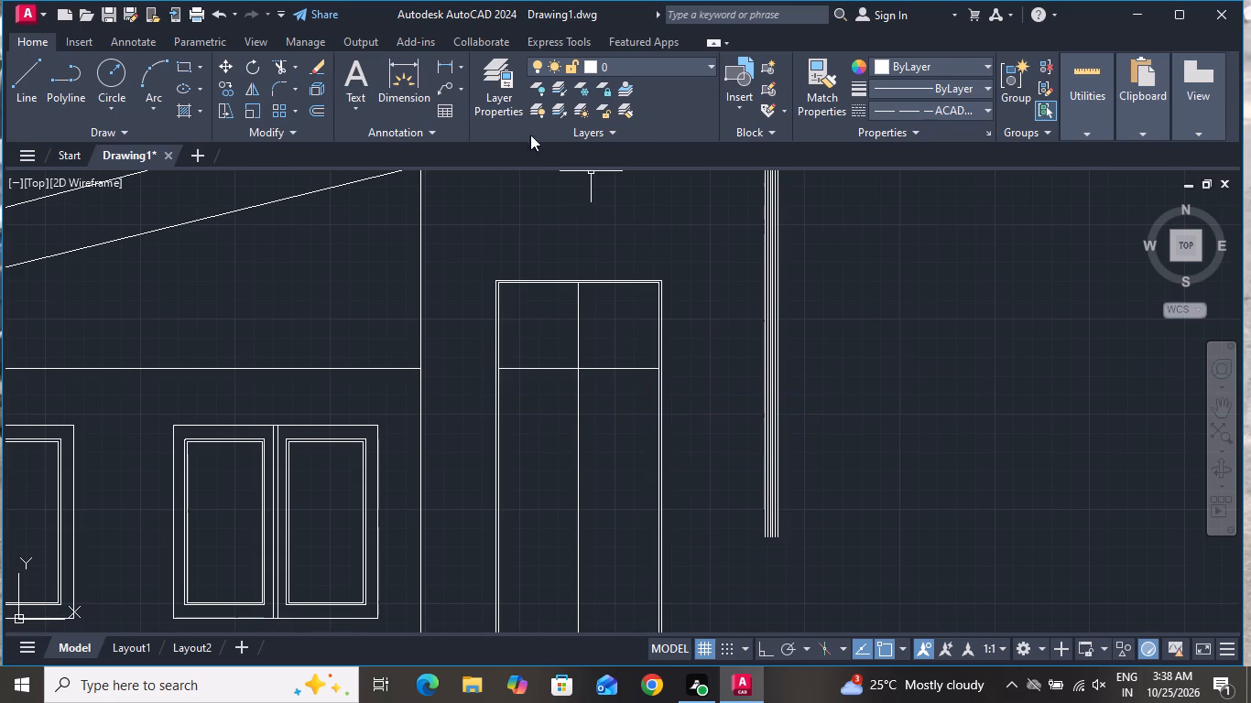
Trim the tall opening's outlines and centre line above its horizontal line, including the stray fragments at the top corners.
left_click(280, 65)
left_click(676, 325)
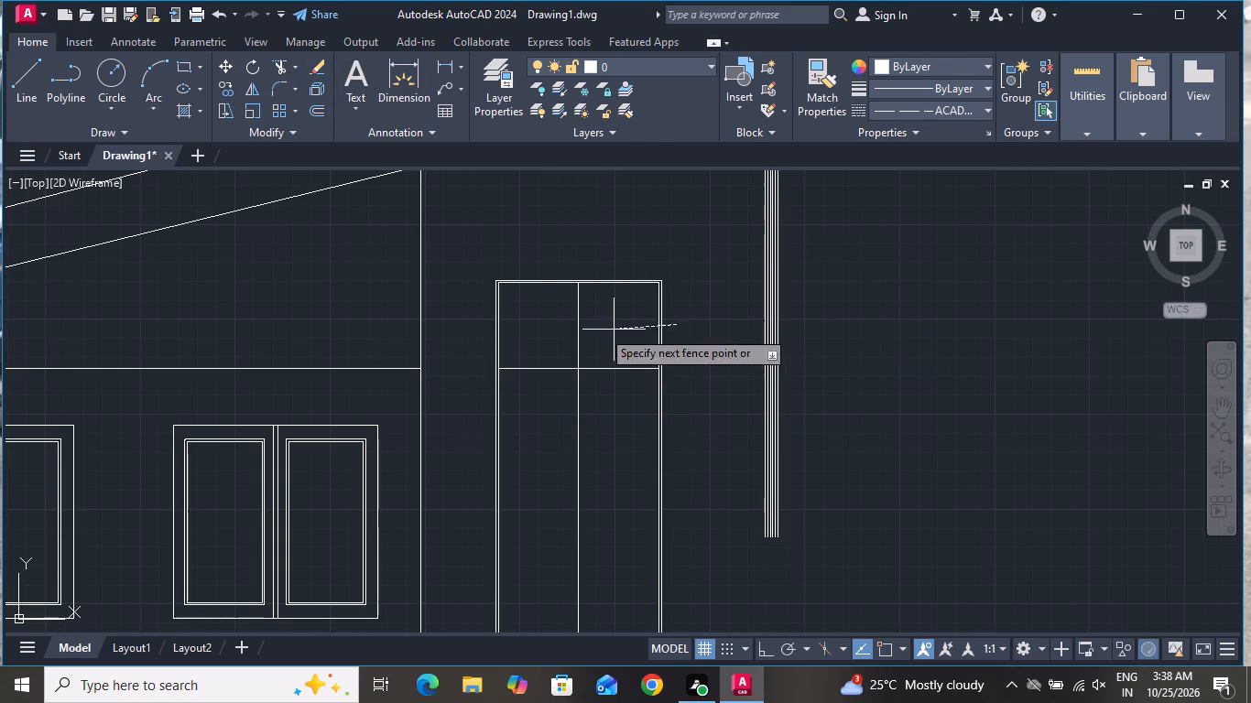
left_click(479, 333)
left_click(580, 331)
left_click(589, 254)
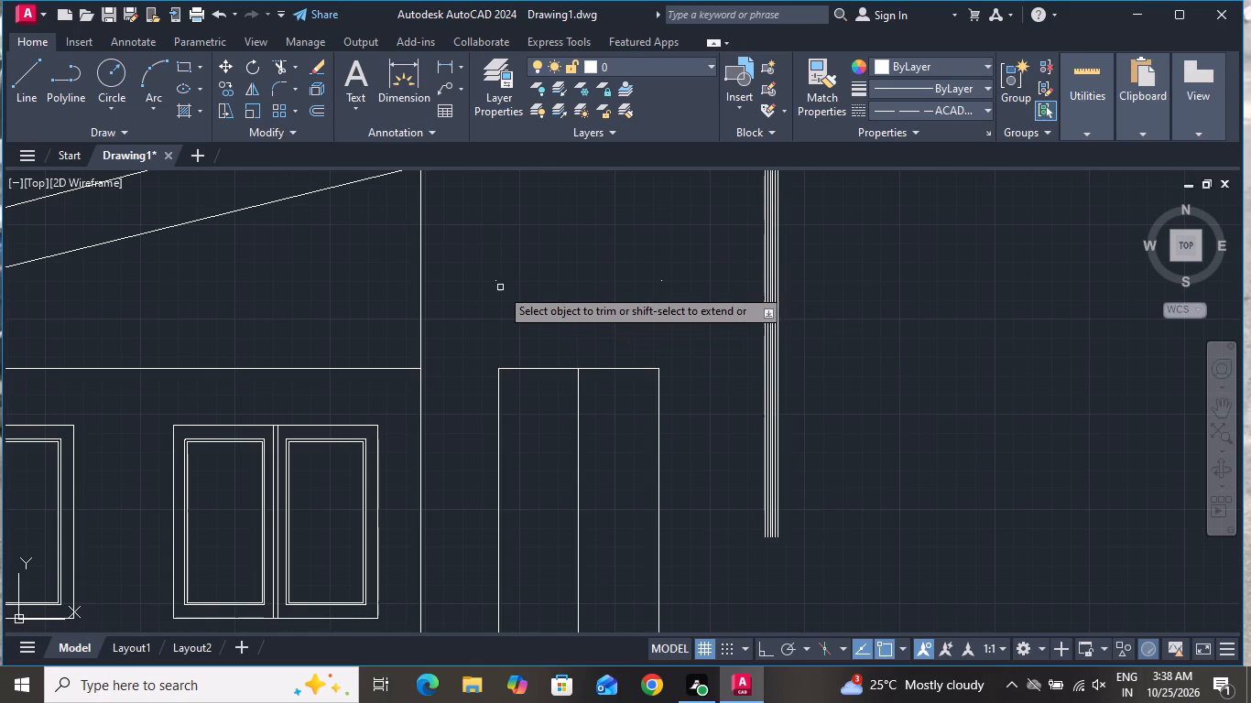
left_click(498, 283)
left_click(498, 283)
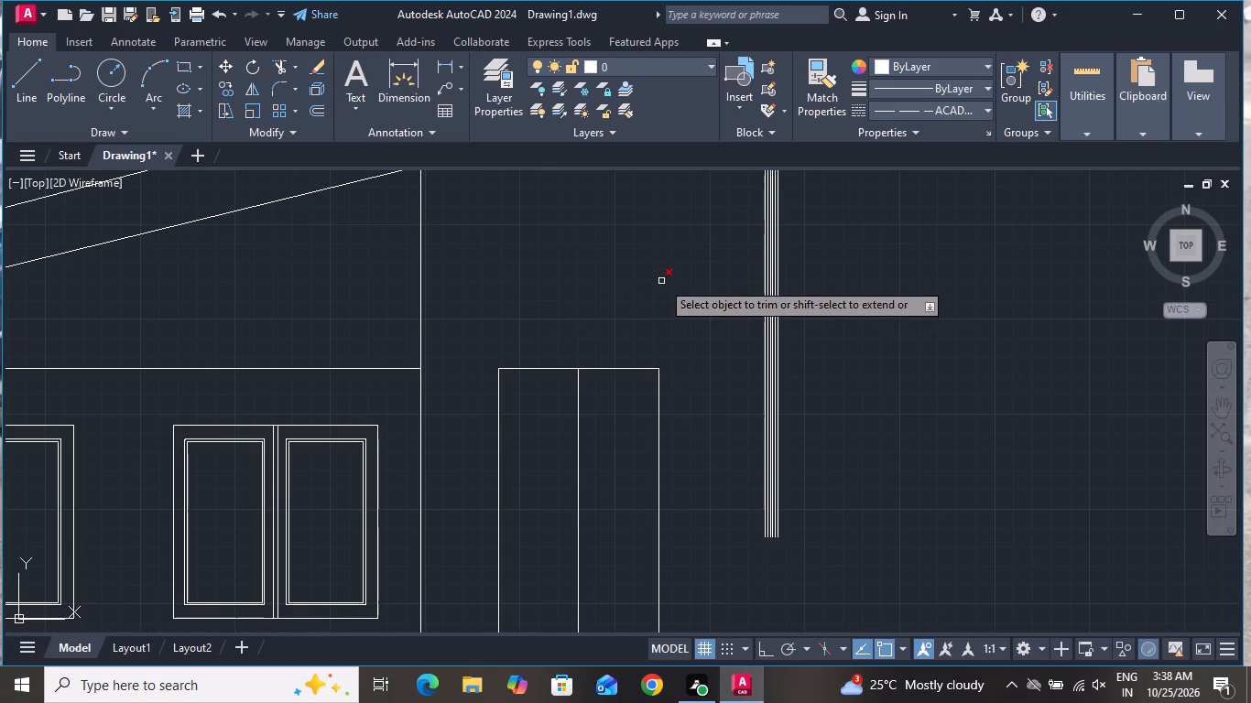
left_click(661, 281)
right_click(574, 306)
left_click(647, 339)
scroll(657, 326, "down", 2)
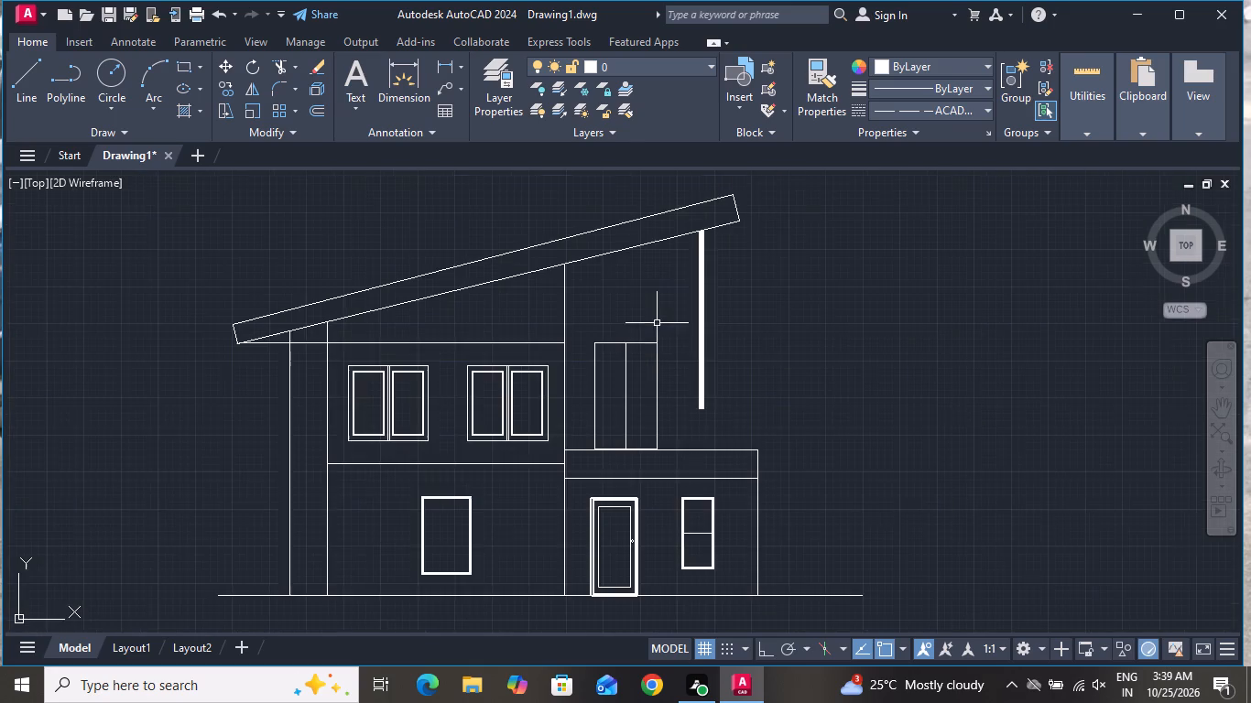
Offset the tall opening's top line and its side-and-bottom outline inward by 40.
scroll(673, 384, "up", 2)
type("O 40")
key("space")
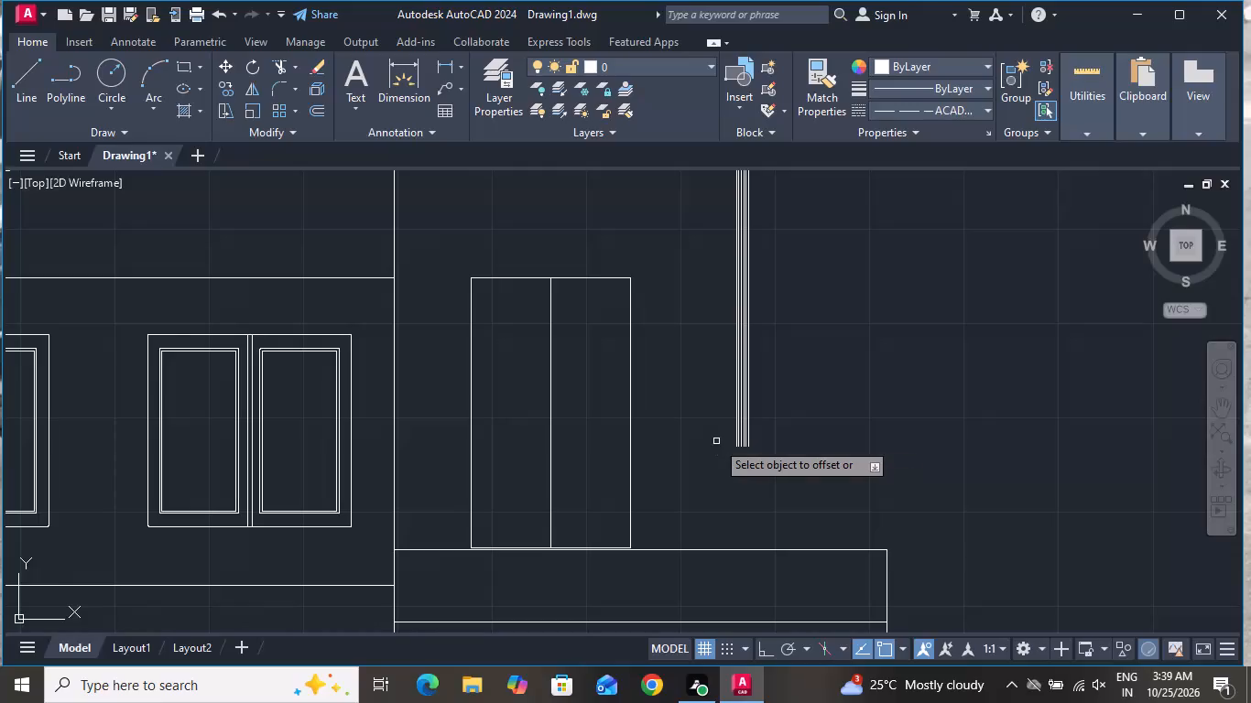
left_click(497, 279)
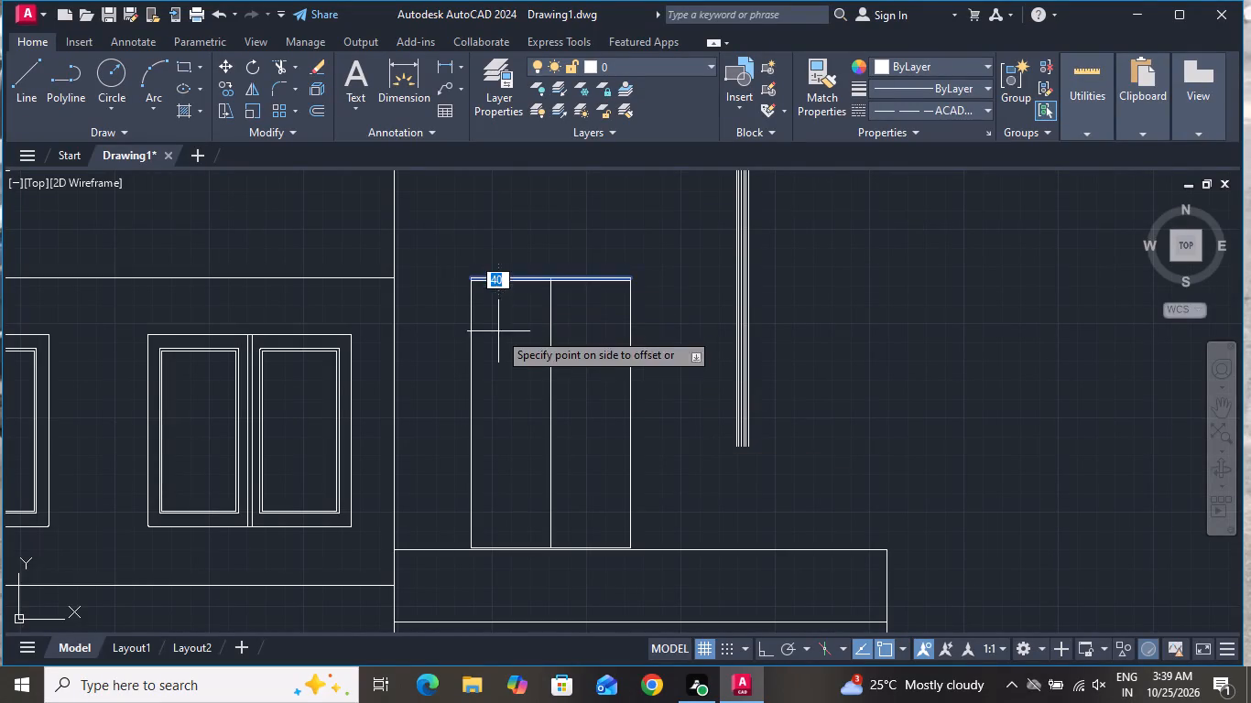
left_click(498, 331)
left_click(472, 315)
left_click(505, 320)
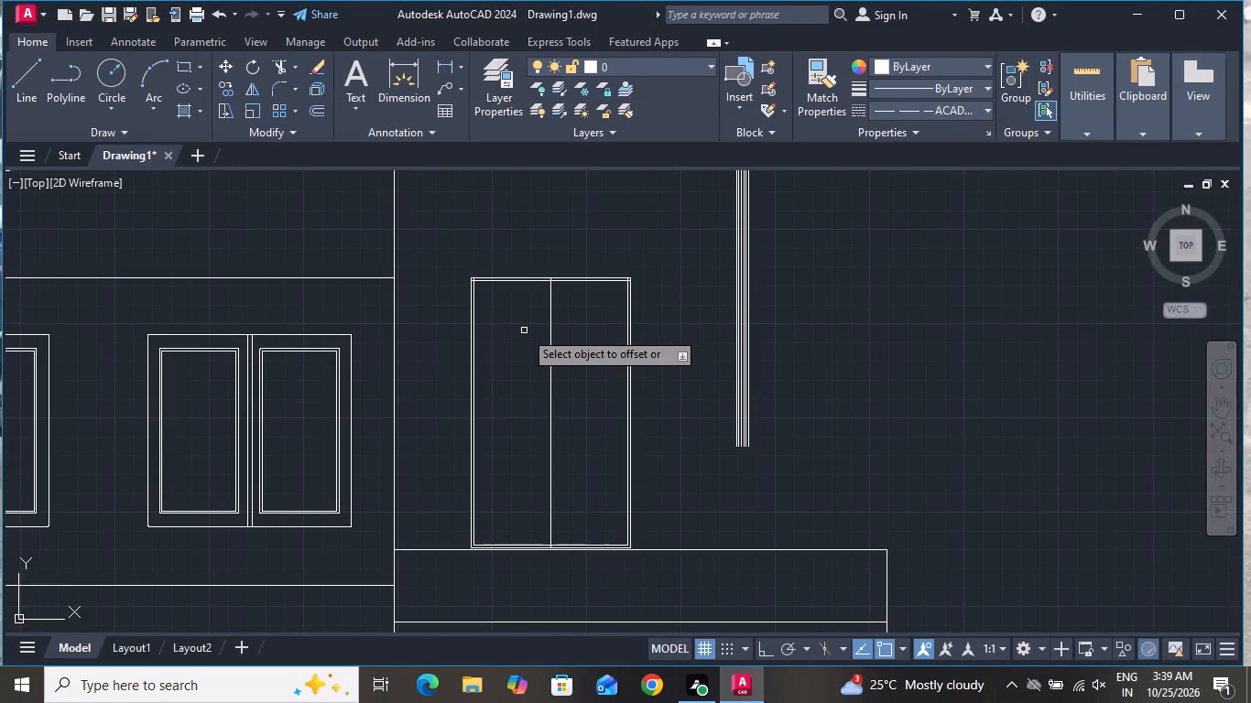
right_click(526, 329)
left_click(543, 350)
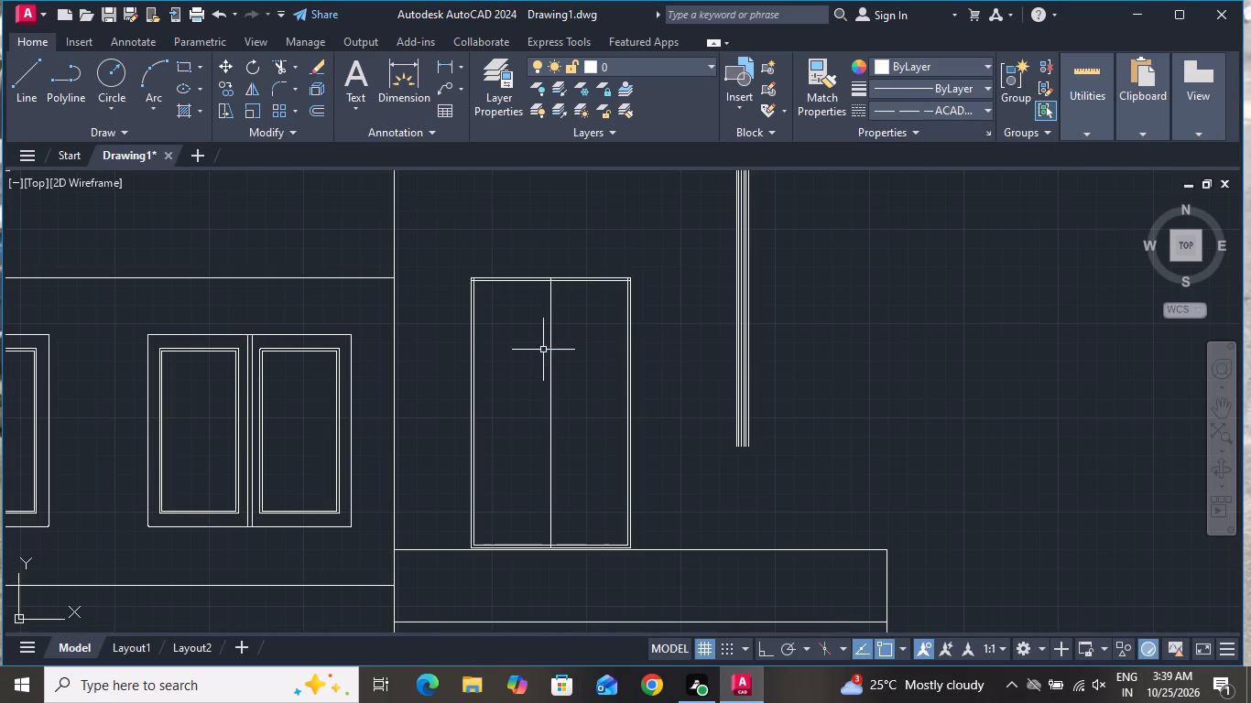
Extend the closely spaced vertical post lines beneath the sloping roof down to the top line of the side wing.
scroll(543, 350, "down", 2)
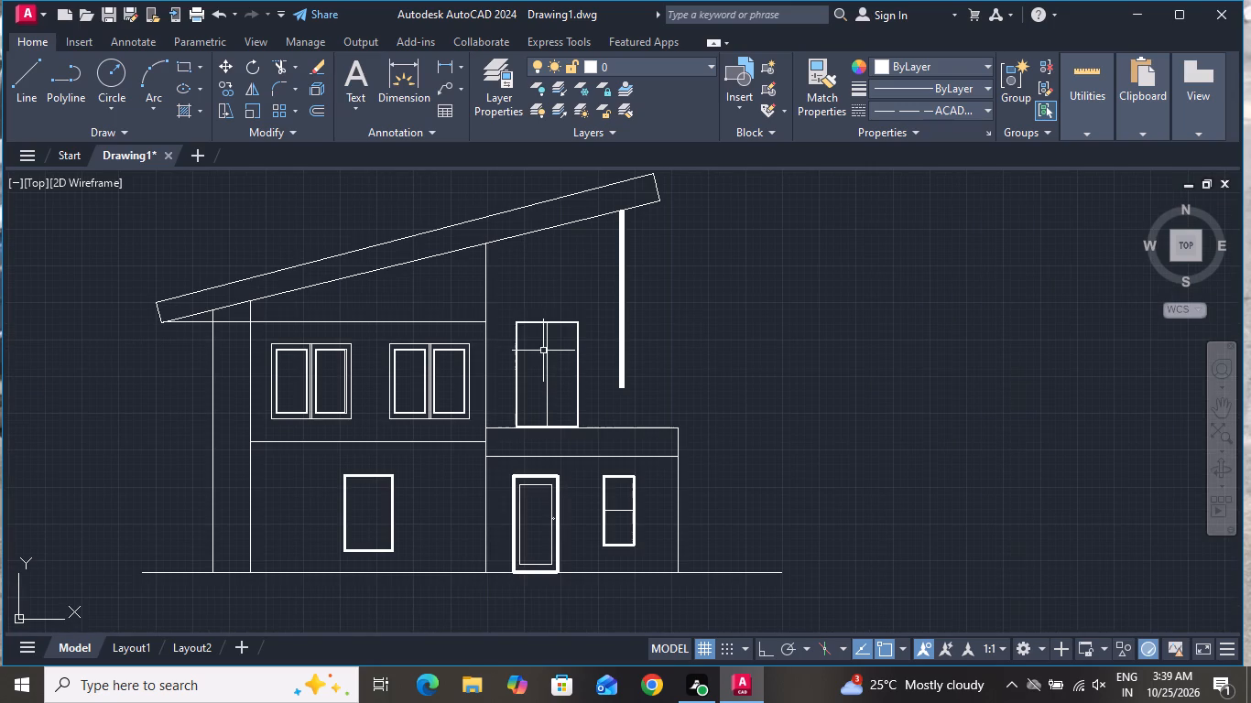
type("EX")
key("space")
key("space")
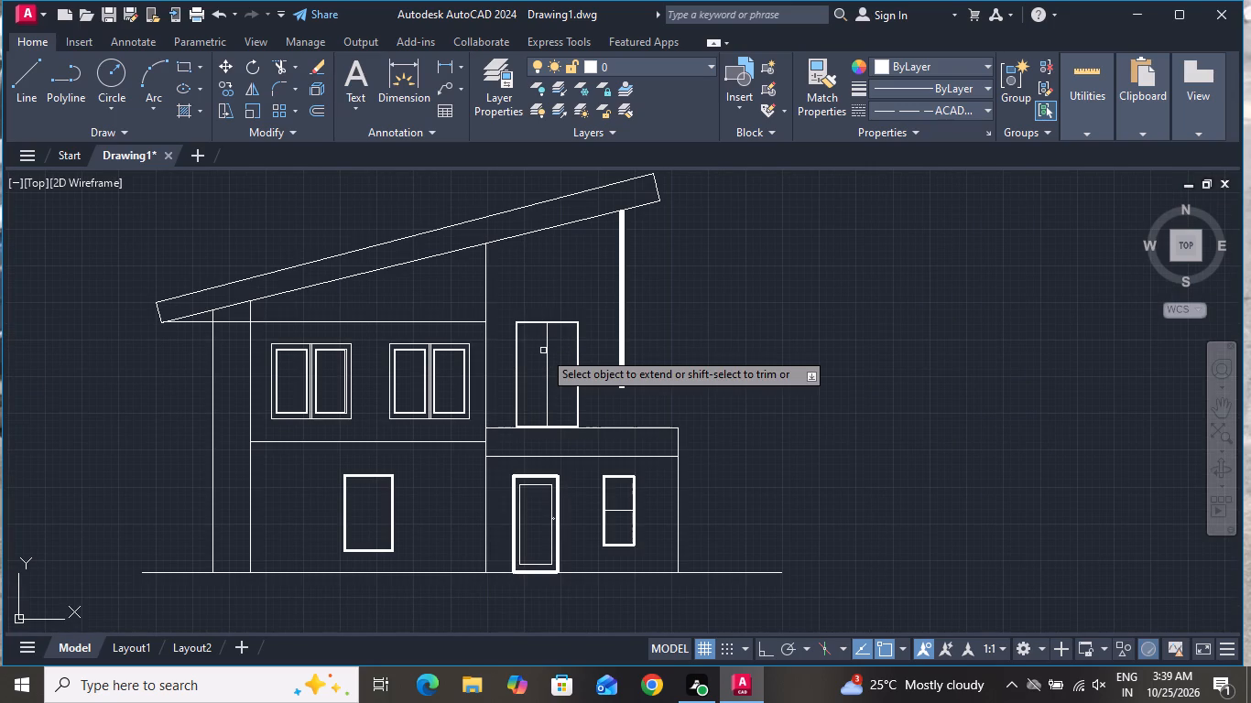
left_click(592, 307)
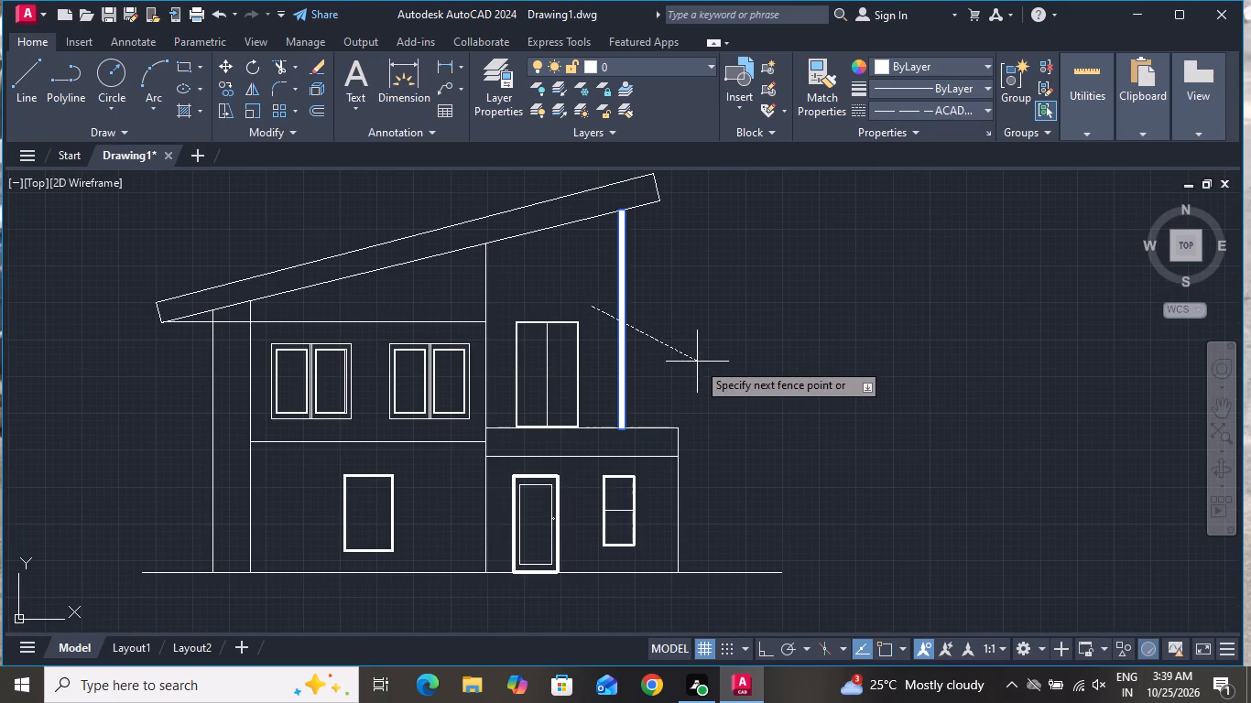
left_click(697, 362)
right_click(698, 333)
left_click(718, 359)
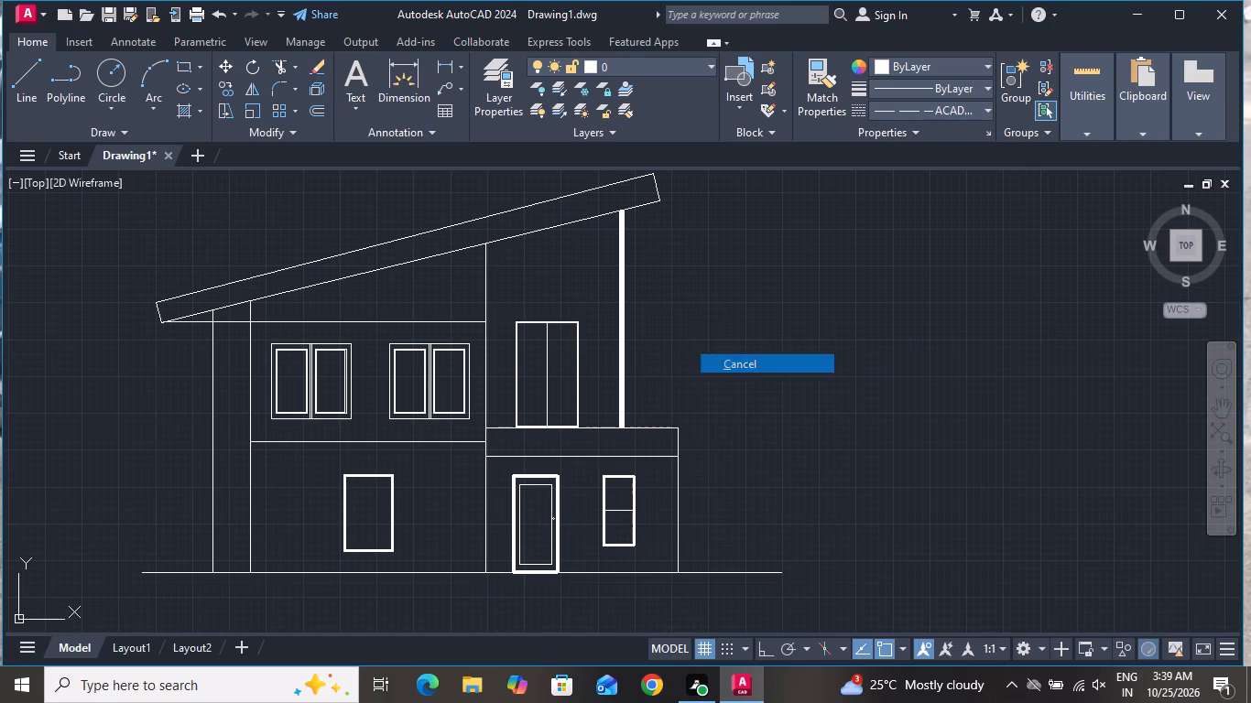